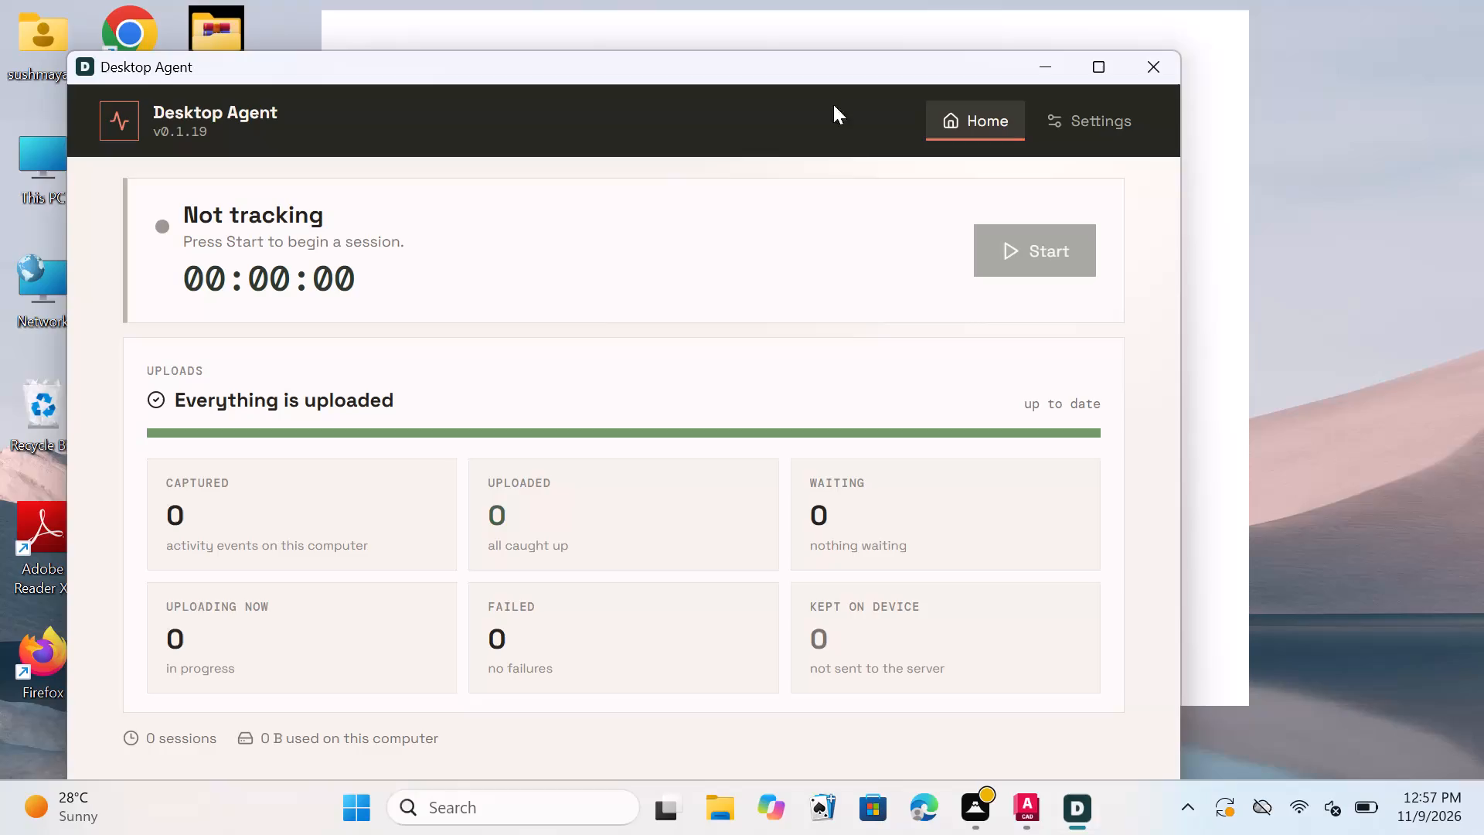
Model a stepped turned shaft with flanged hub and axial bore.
Start a tracked capture session with the task description "3D DIAGRAMS IN SOLID WORKS".
click(1051, 242)
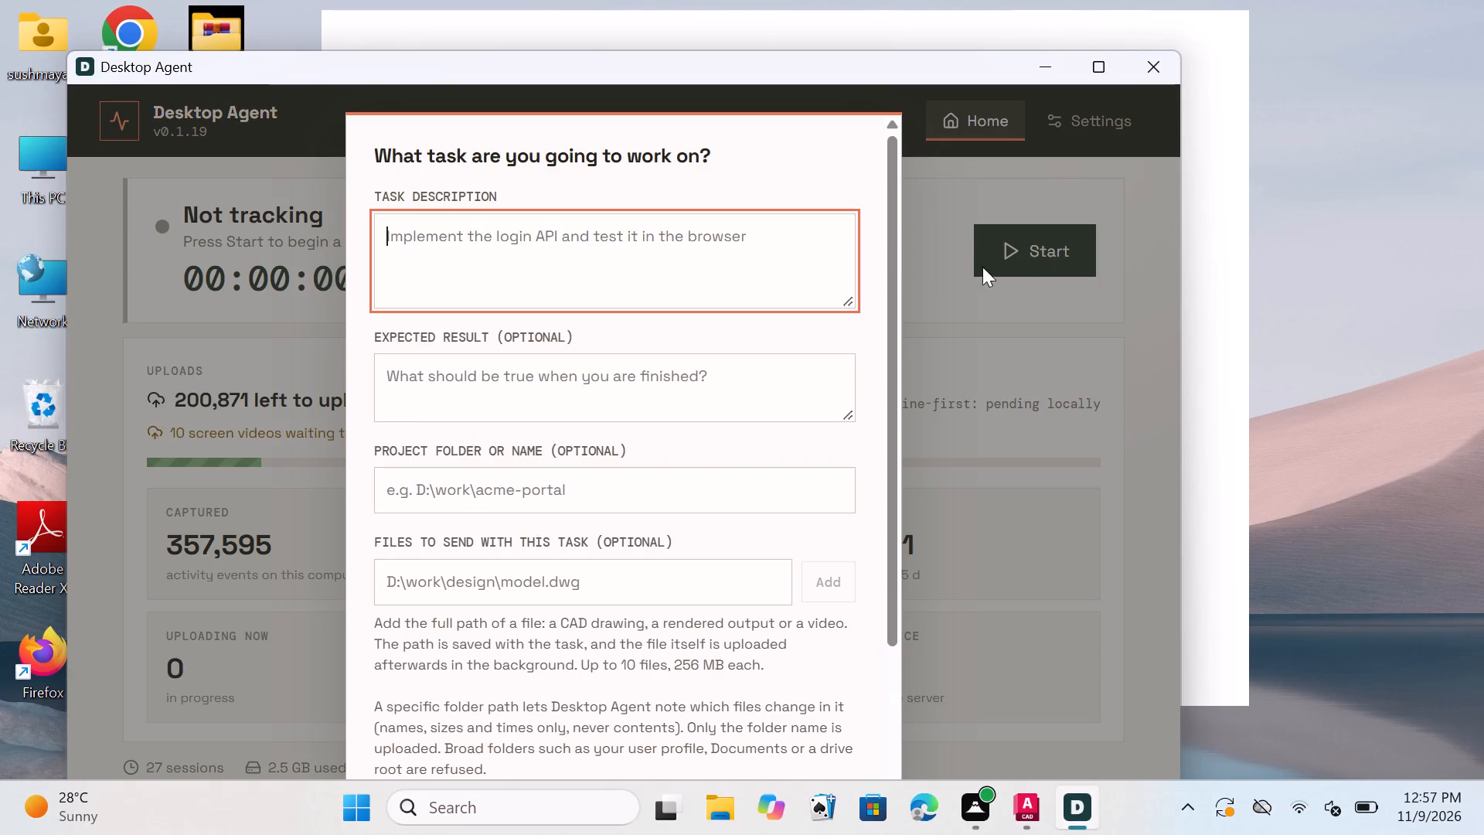
click(791, 254)
text(3D DIAGRAMS IN)
key(space)
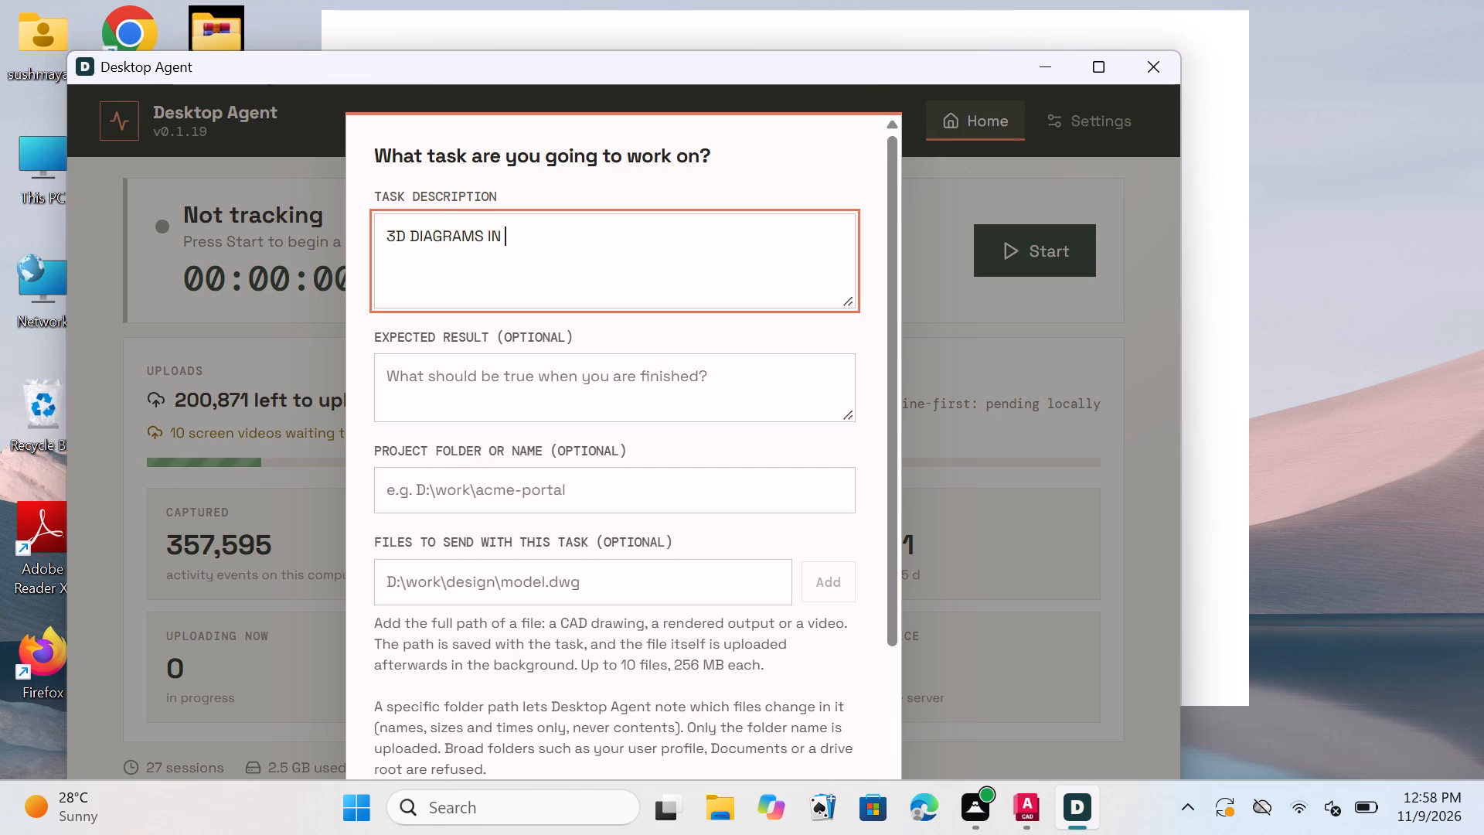
key(s)
text(OLID W)
text(OE)
key(BackSpace)
text(RK)
key(s)
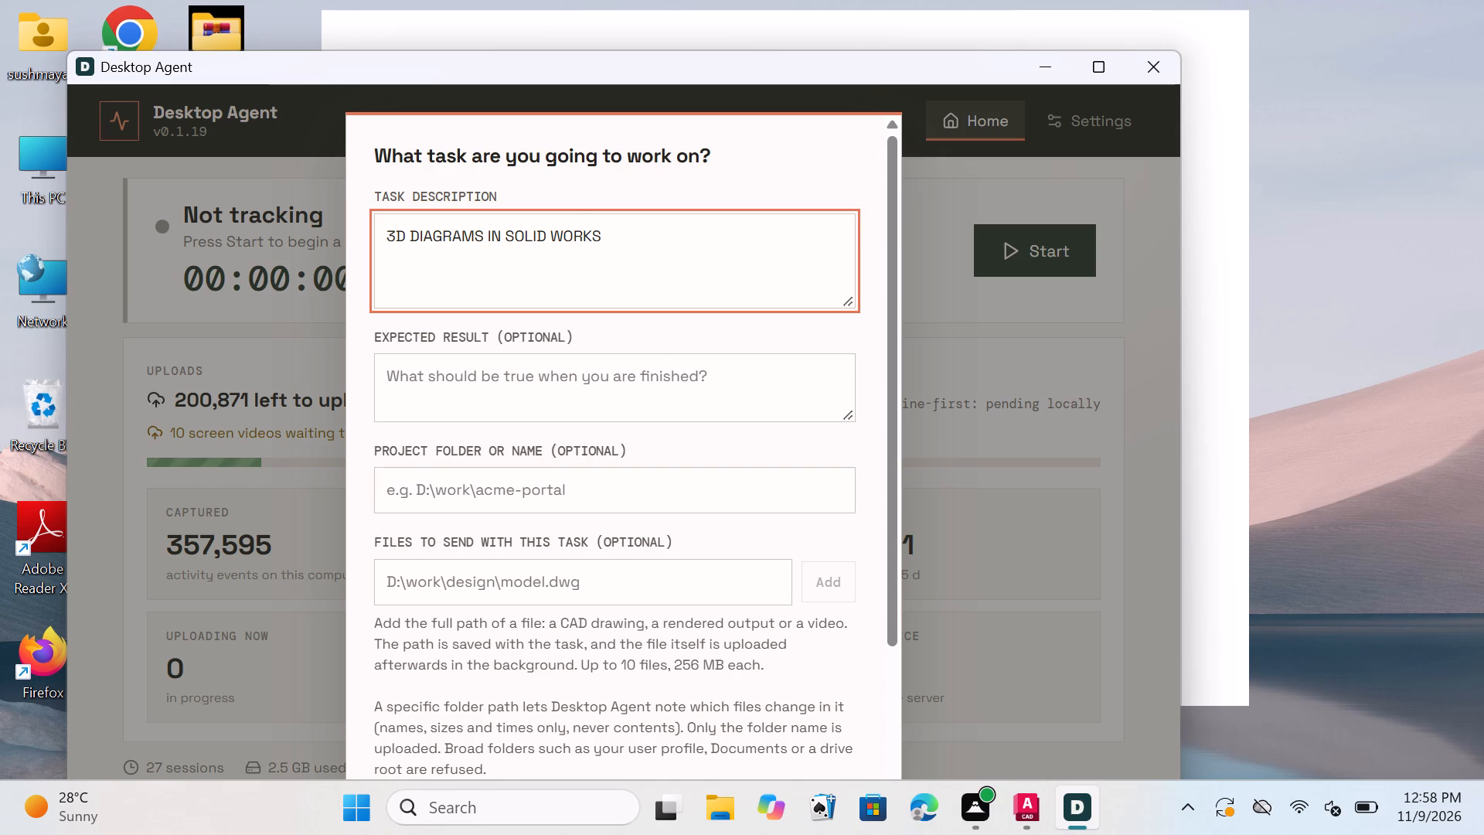
scroll(806, 483, down, 4)
scroll(798, 581, down, 4)
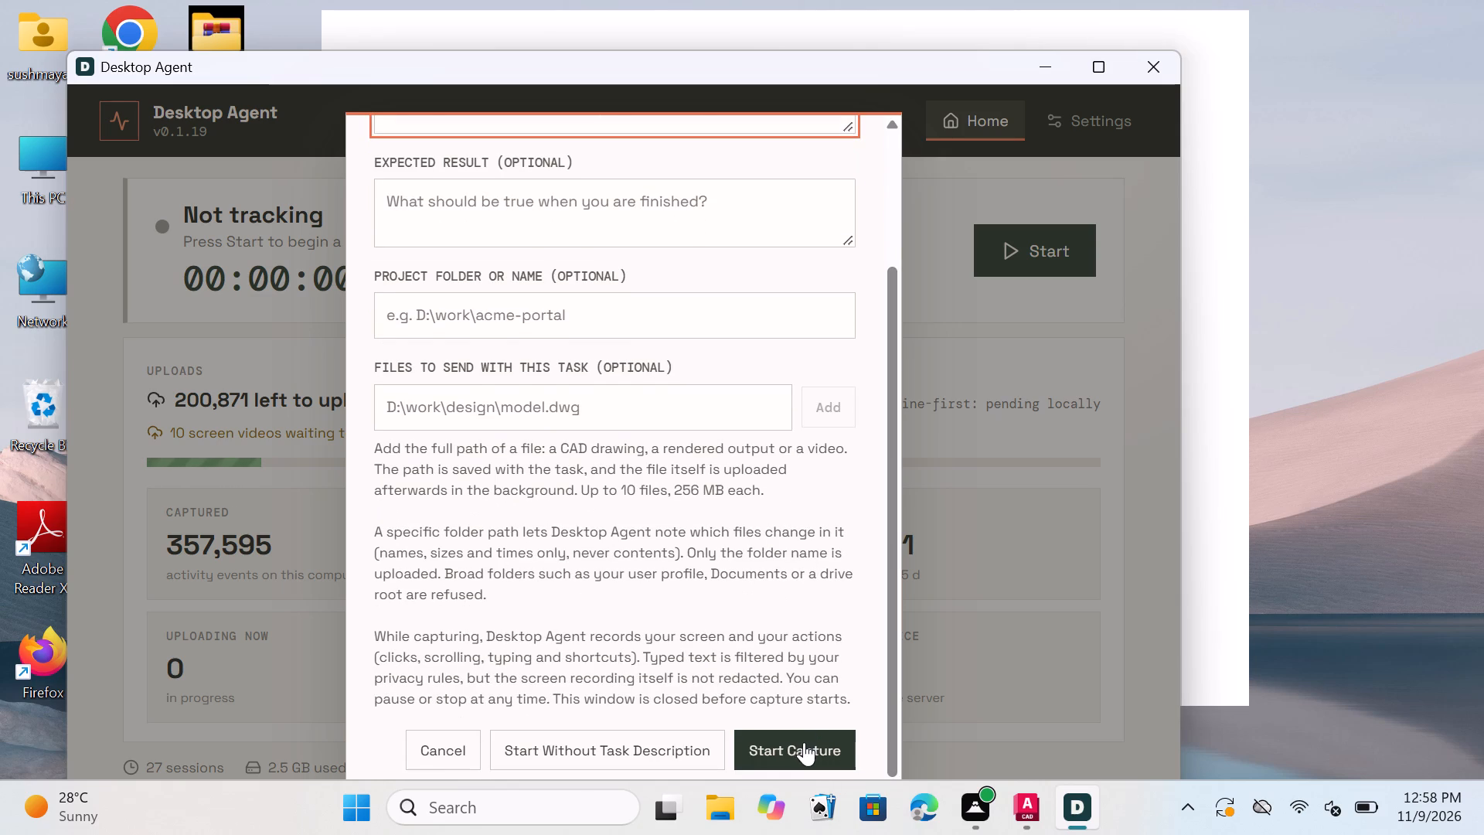
click(804, 742)
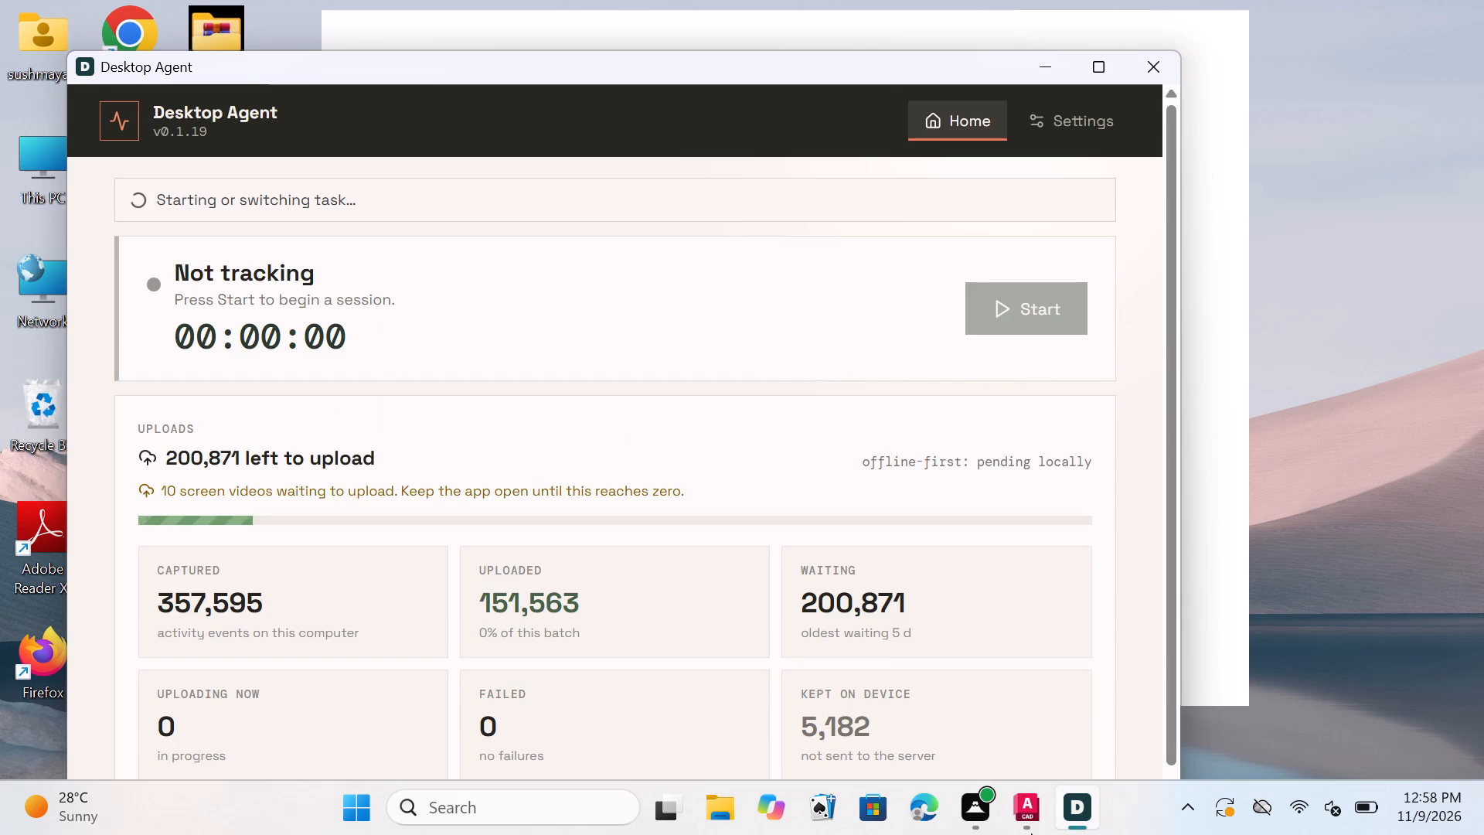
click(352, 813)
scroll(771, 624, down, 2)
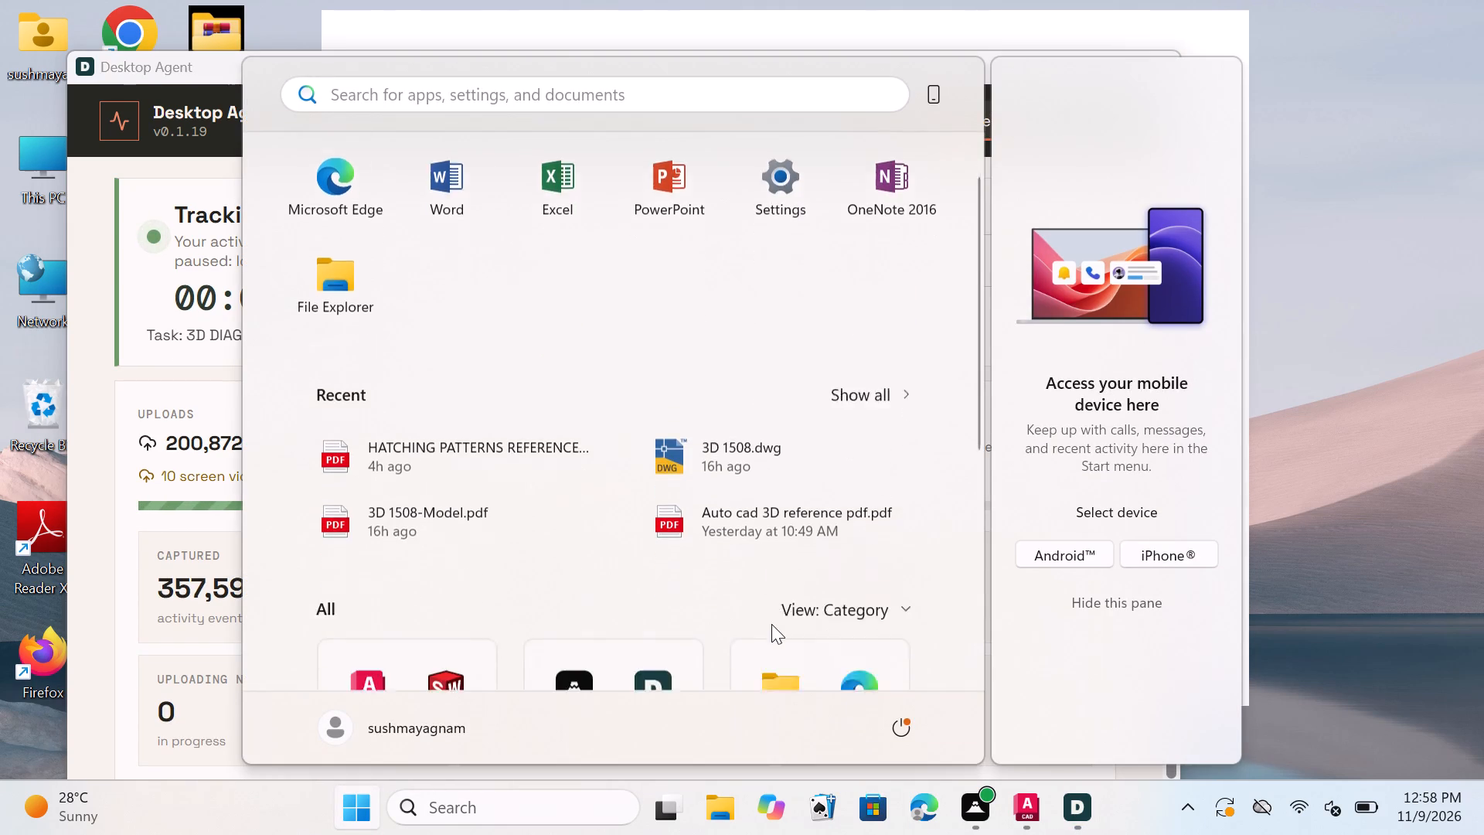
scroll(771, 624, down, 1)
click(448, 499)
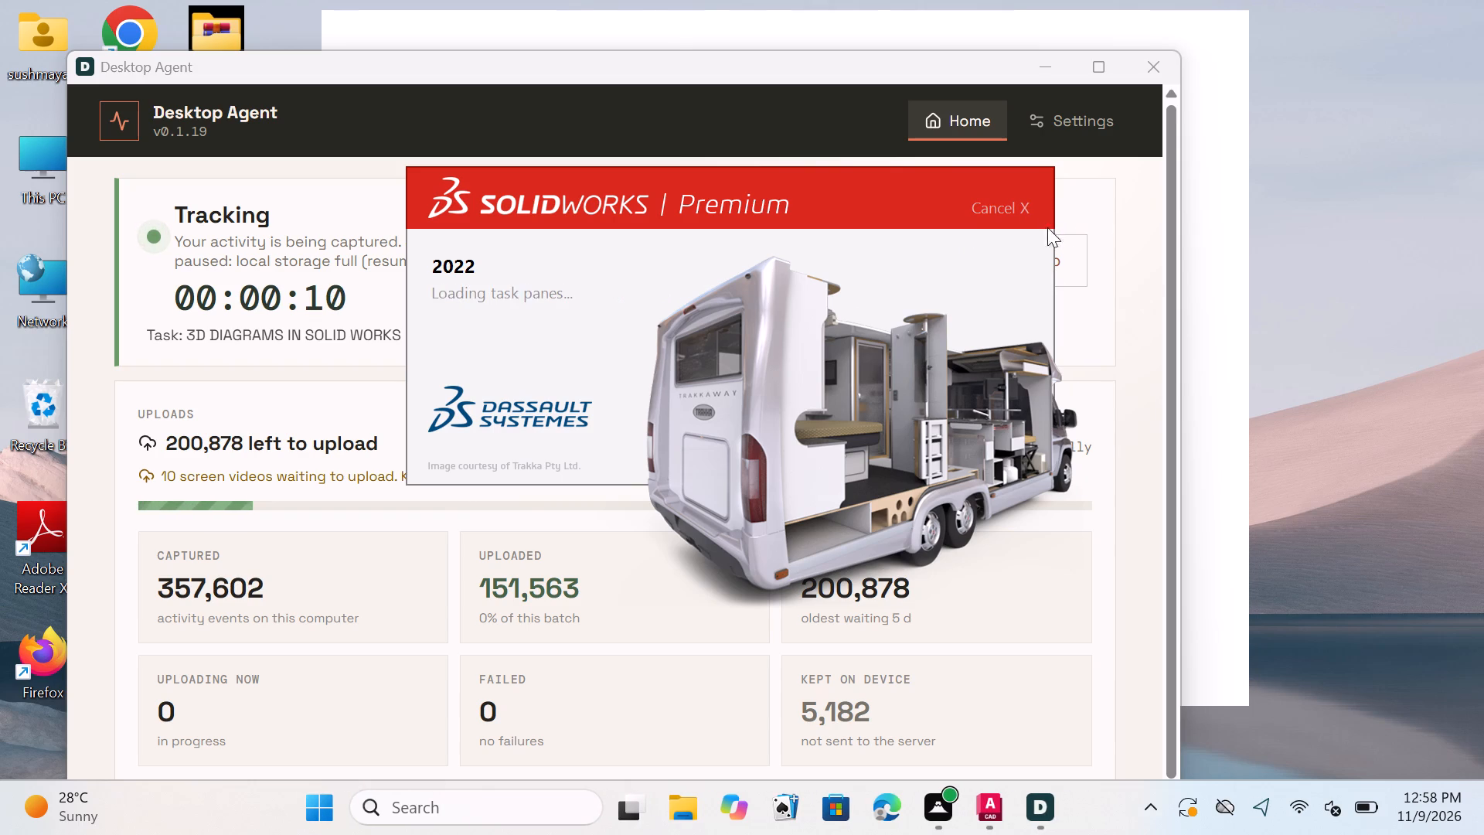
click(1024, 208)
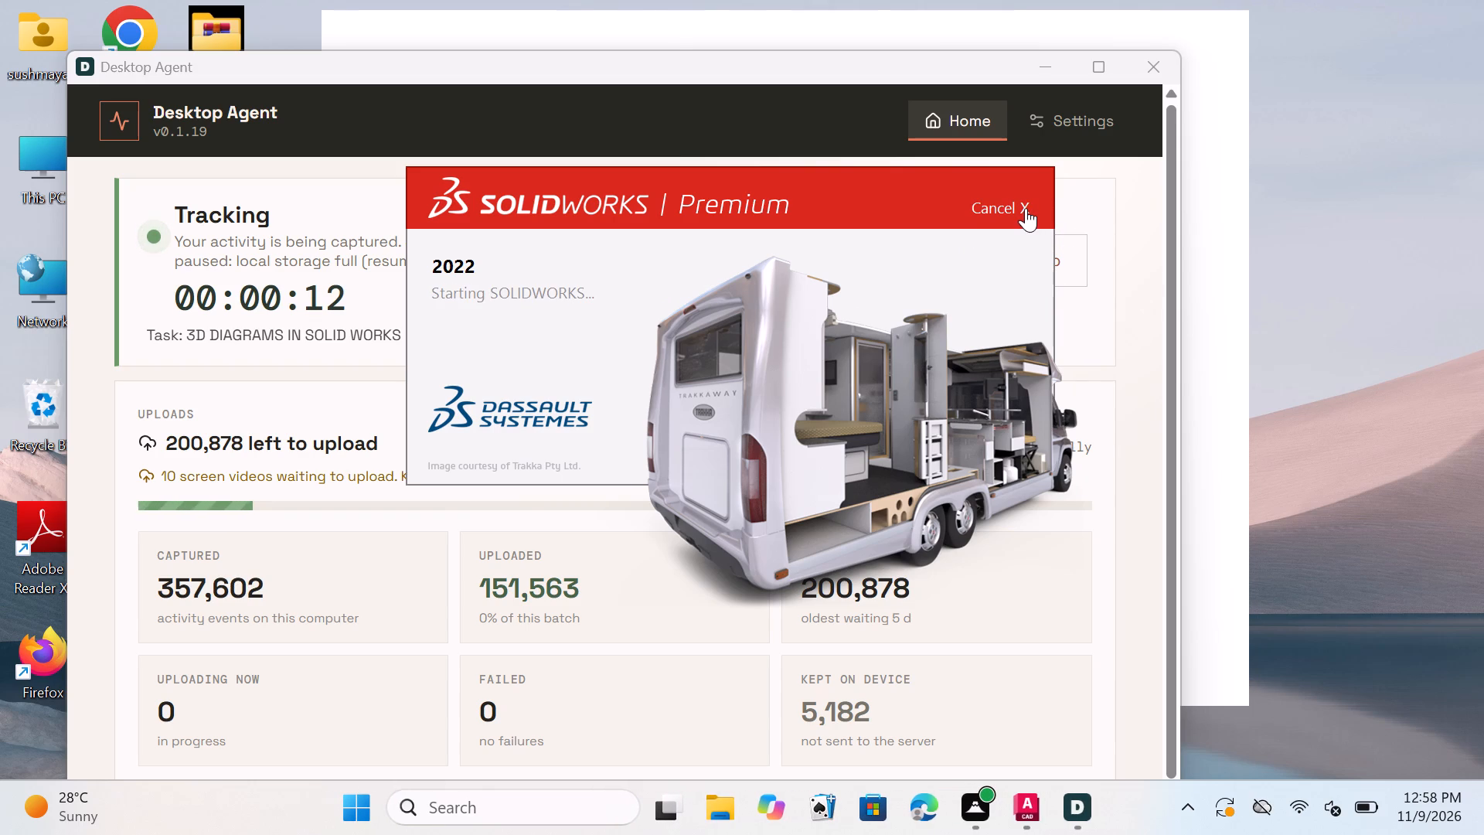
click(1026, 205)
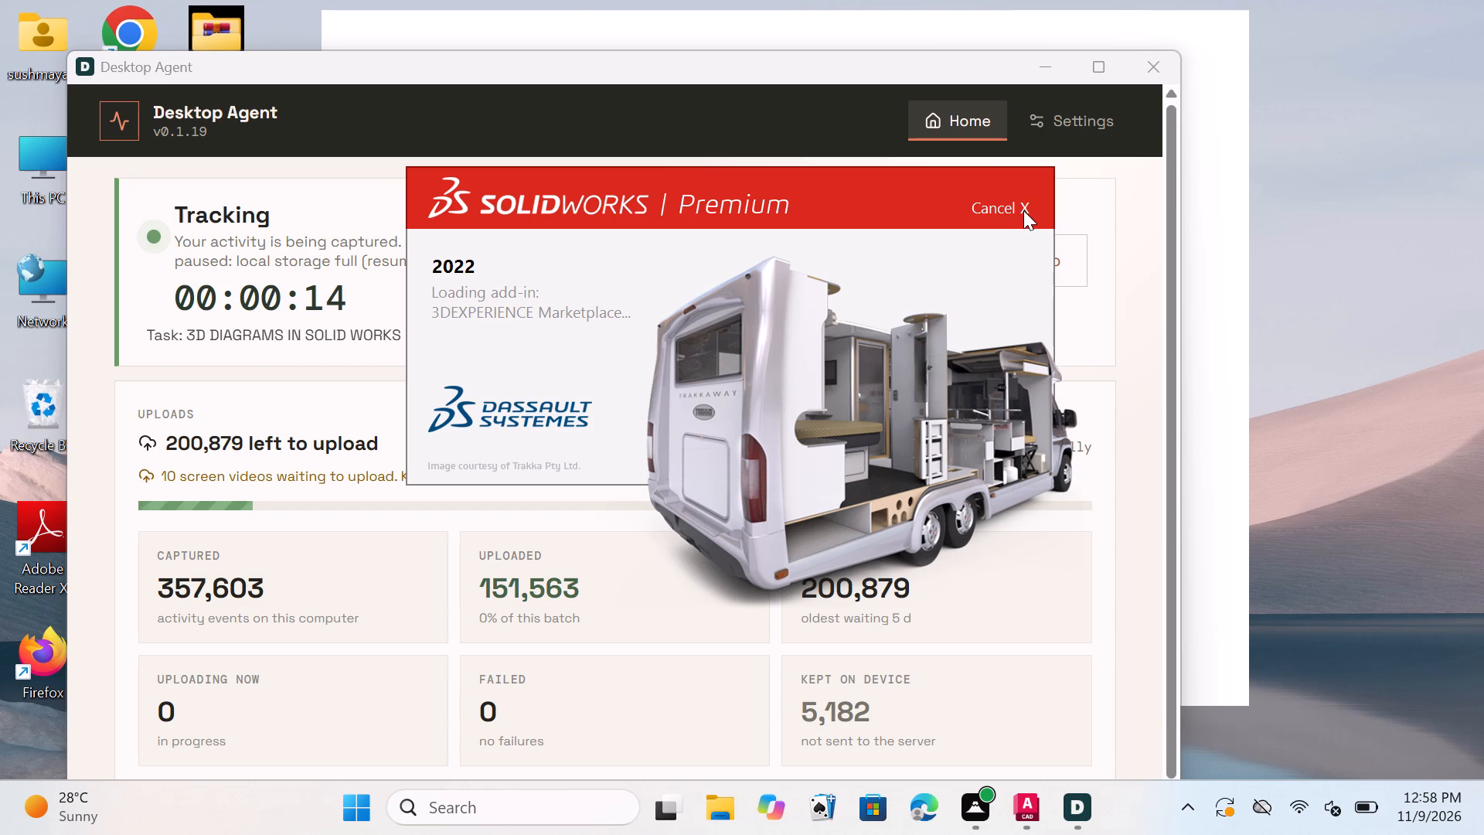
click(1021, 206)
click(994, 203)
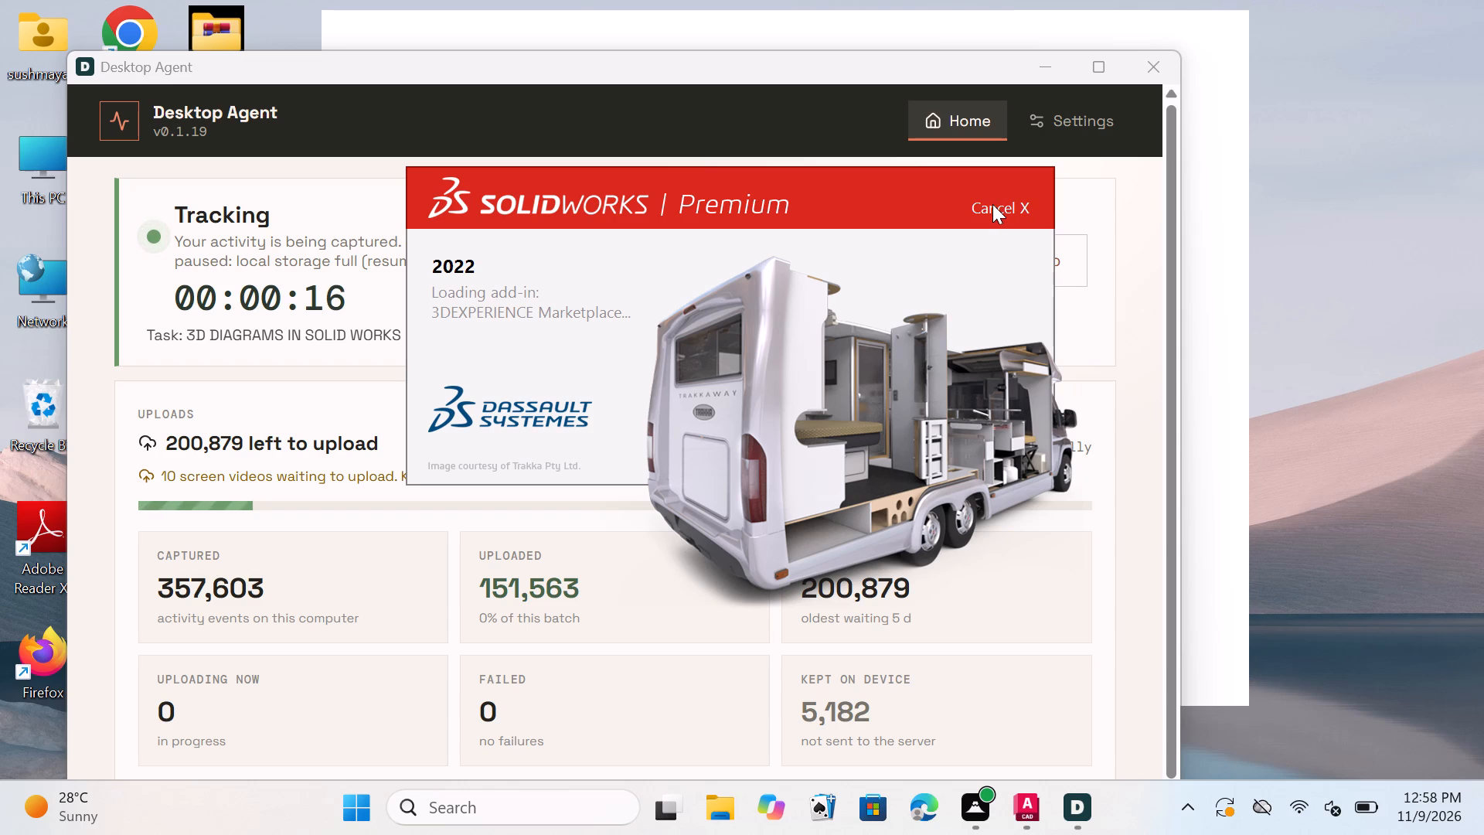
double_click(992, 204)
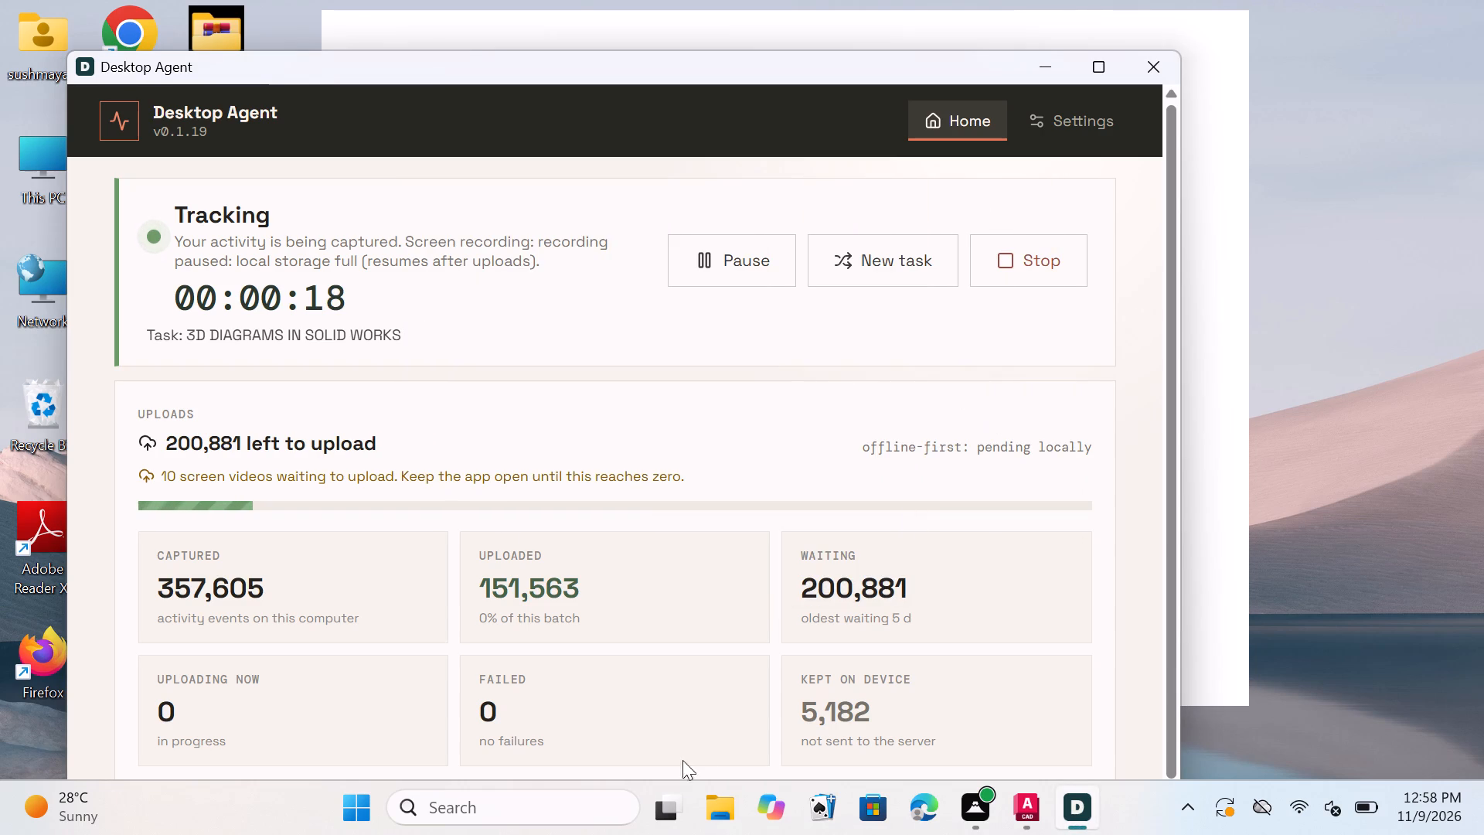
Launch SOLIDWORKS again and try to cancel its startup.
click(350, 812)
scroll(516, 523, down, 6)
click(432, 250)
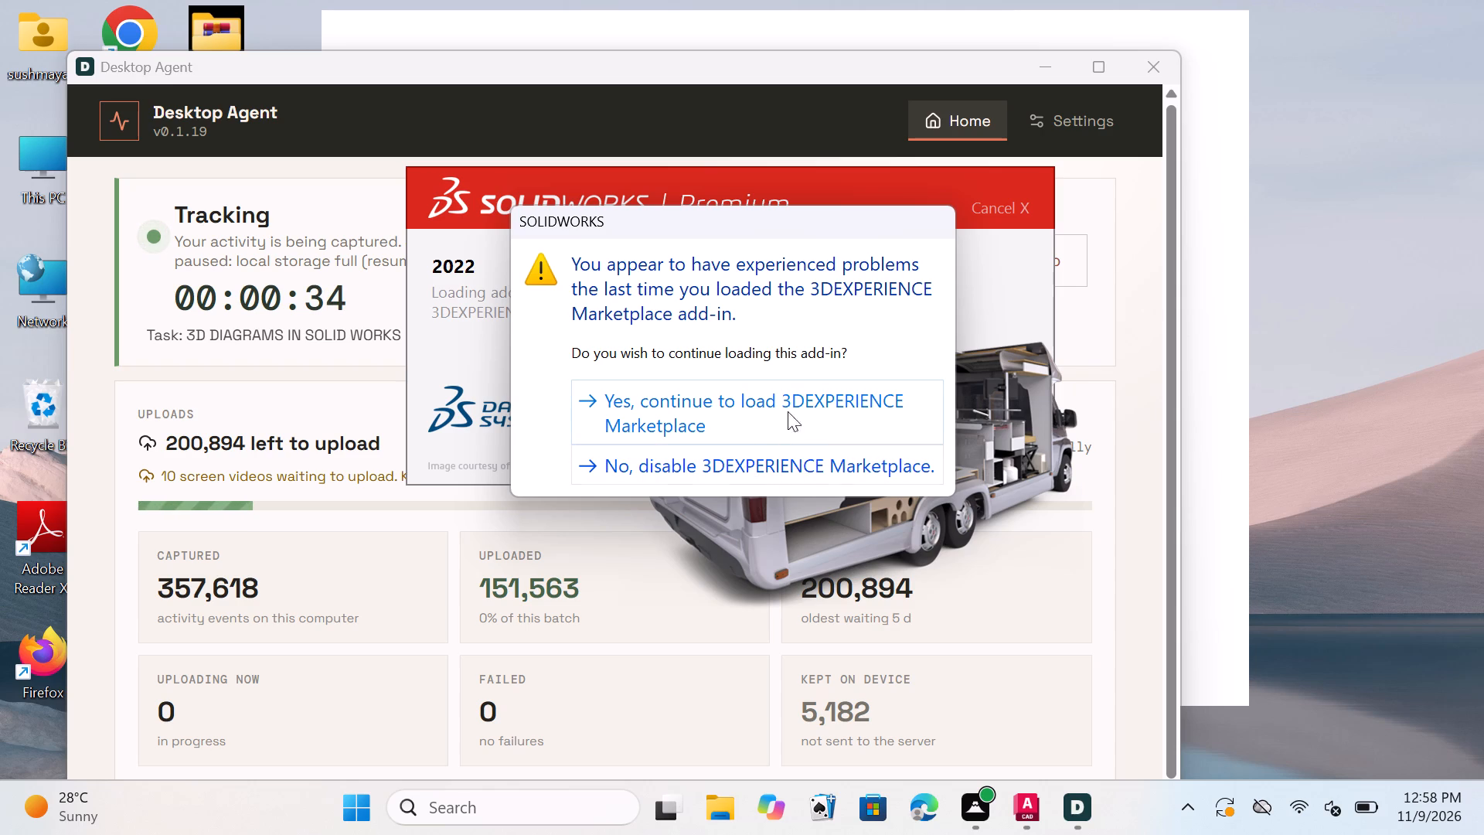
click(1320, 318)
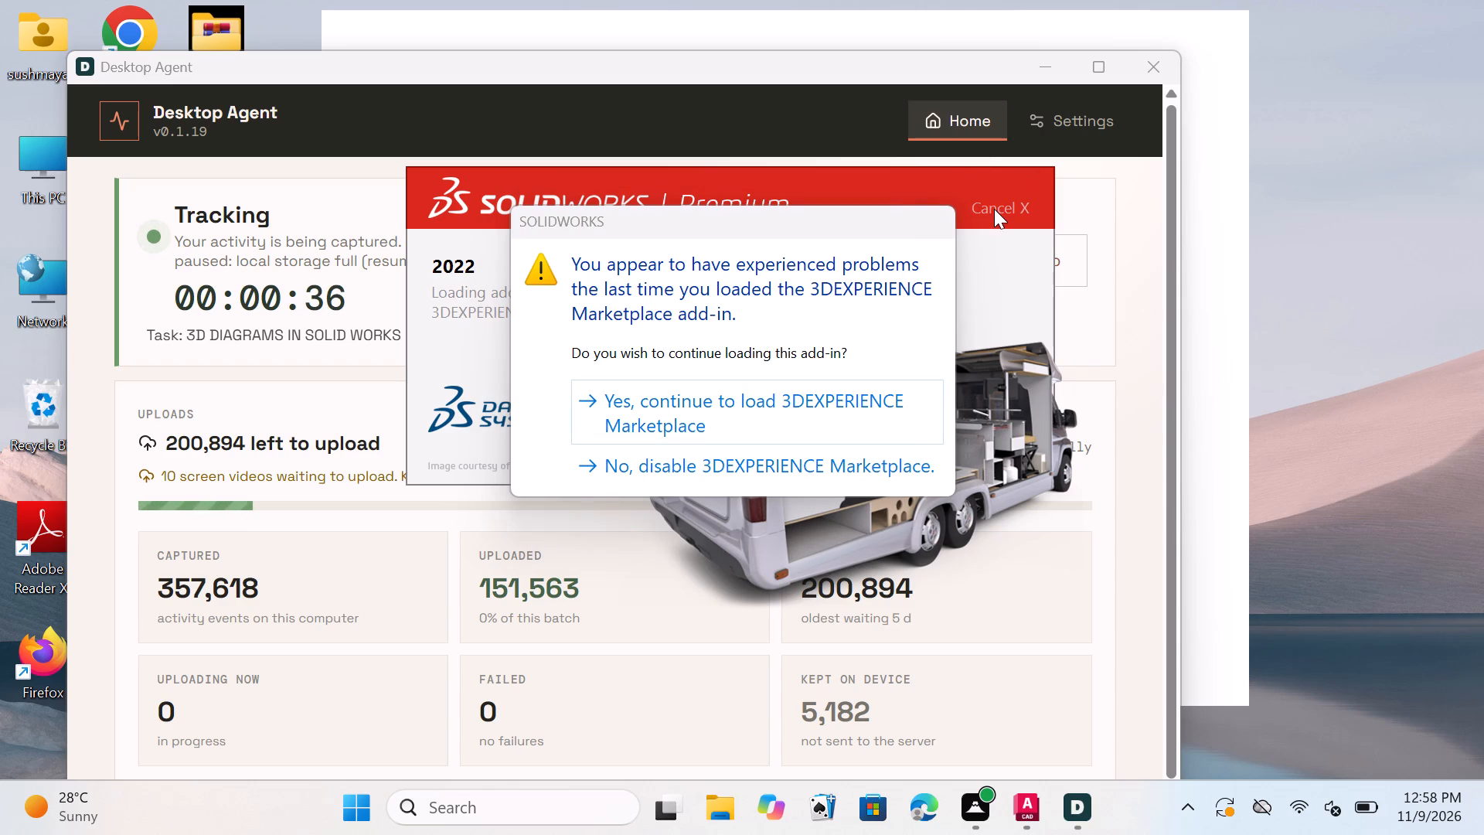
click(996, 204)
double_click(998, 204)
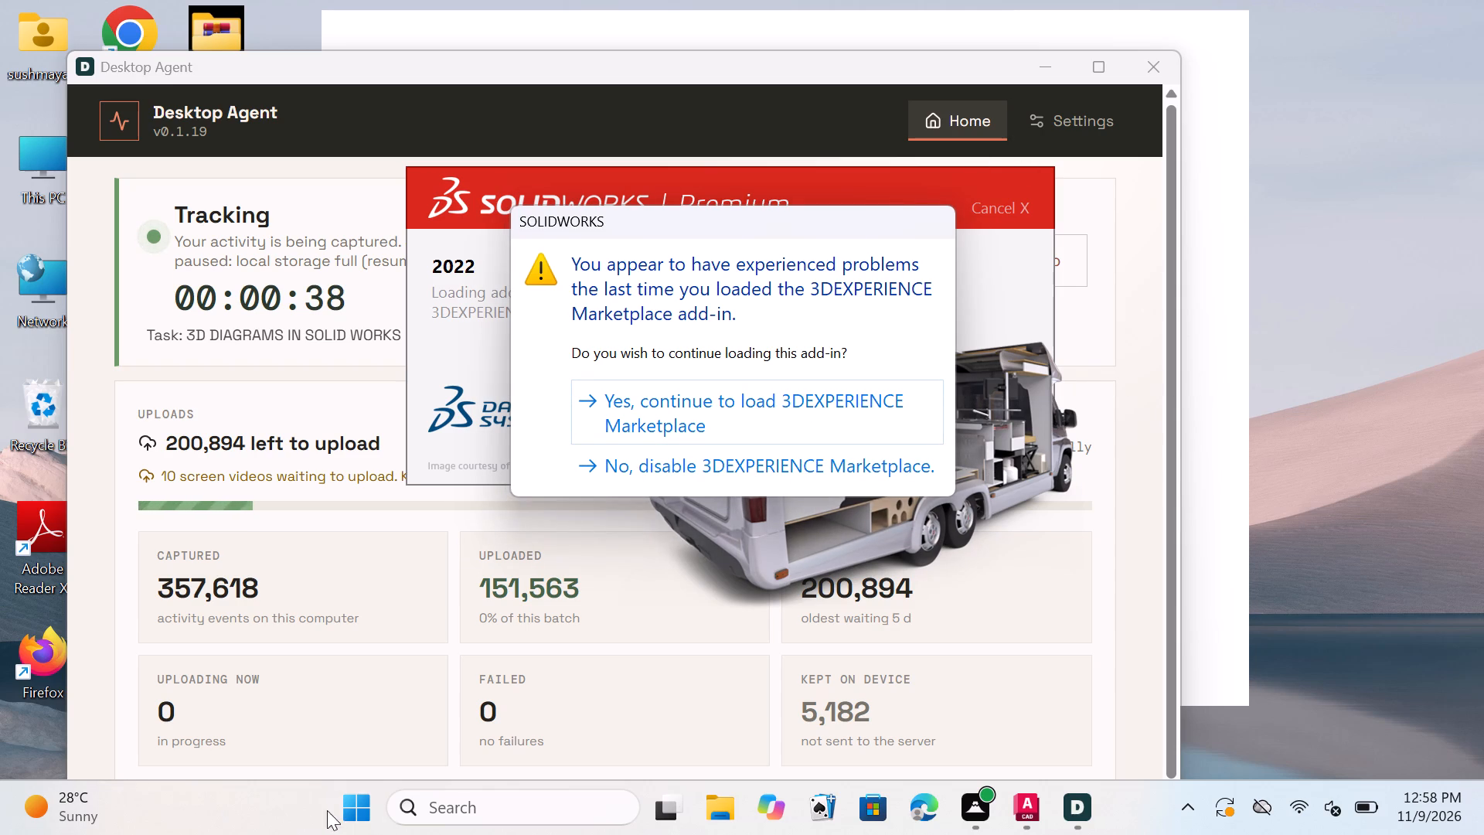
Launch SOLIDWORKS, dismiss the journal file warning and continue loading the 3DEXPERIENCE Marketplace add-in.
click(349, 817)
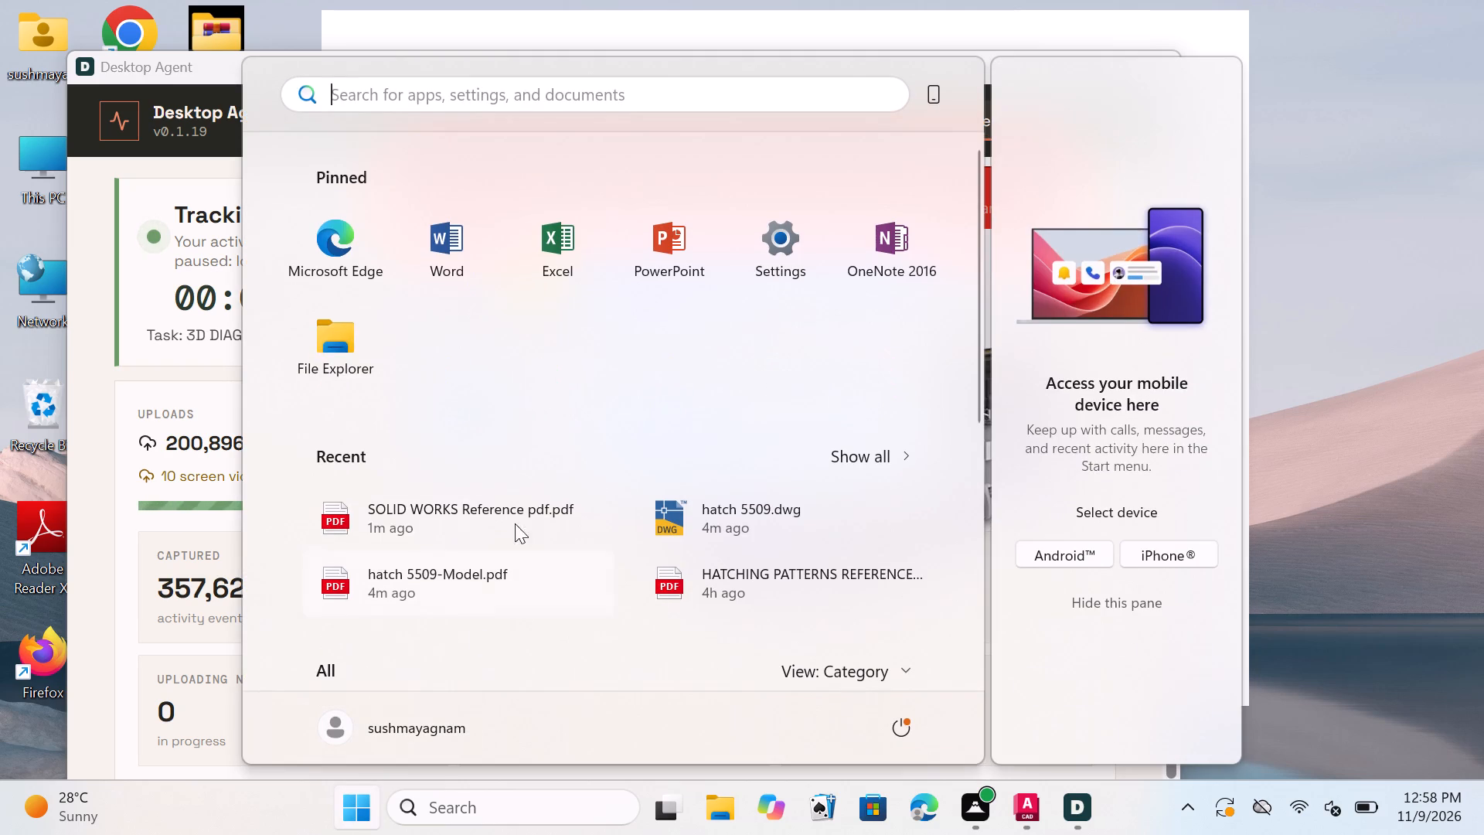
scroll(509, 486, down, 6)
click(444, 241)
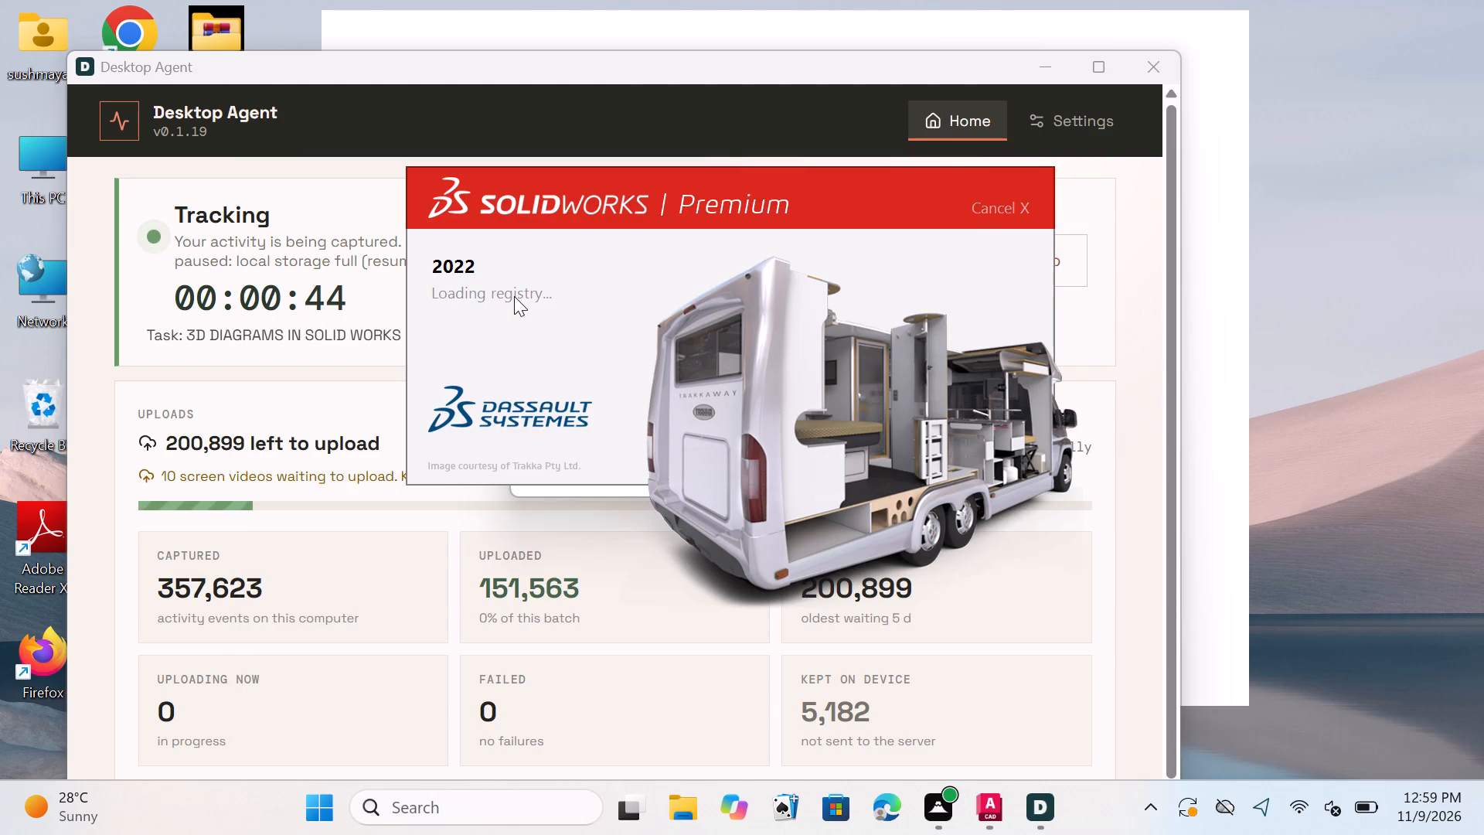
click(514, 296)
click(527, 296)
click(529, 302)
click(584, 296)
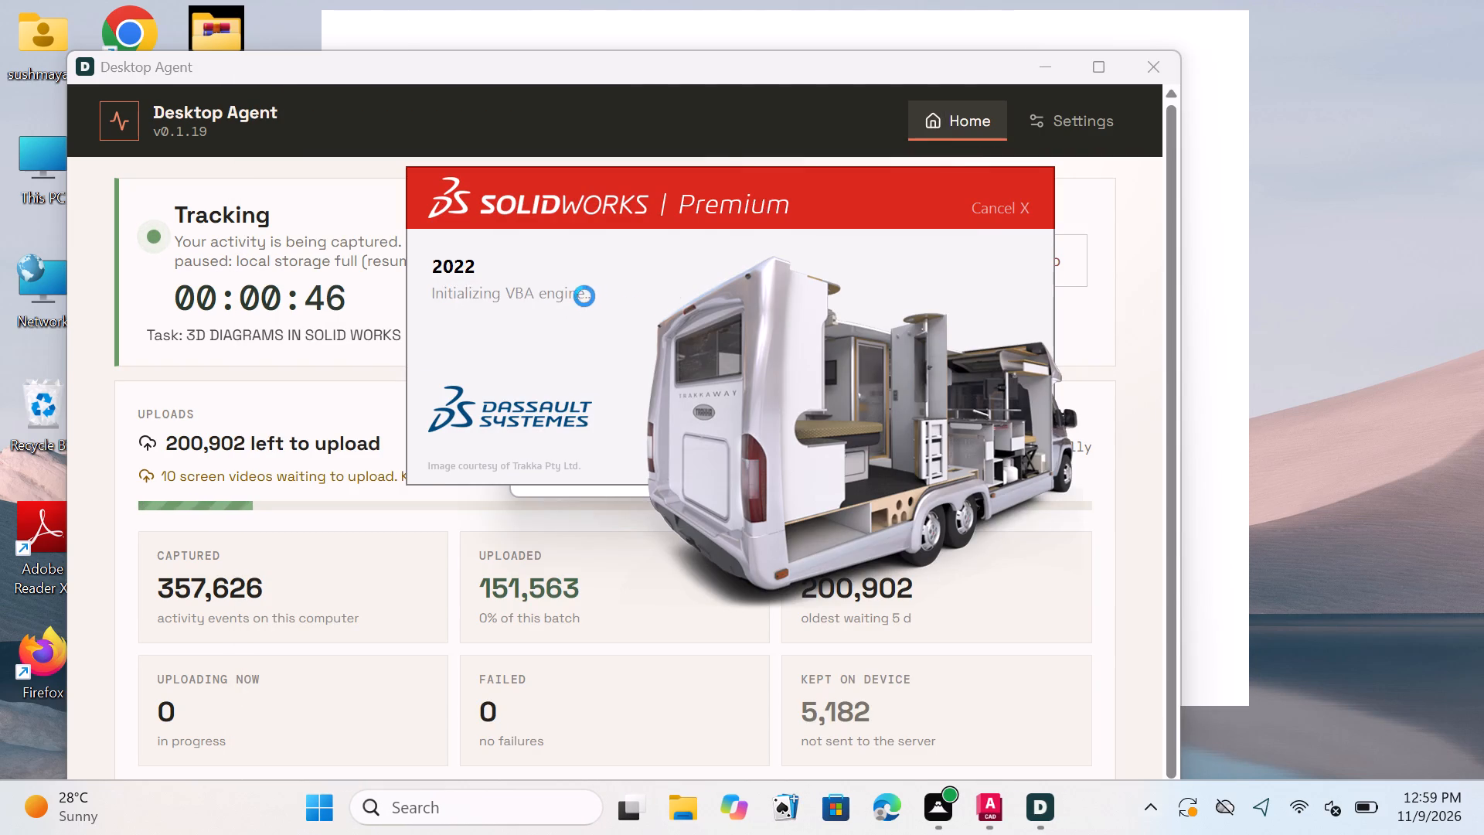
click(589, 294)
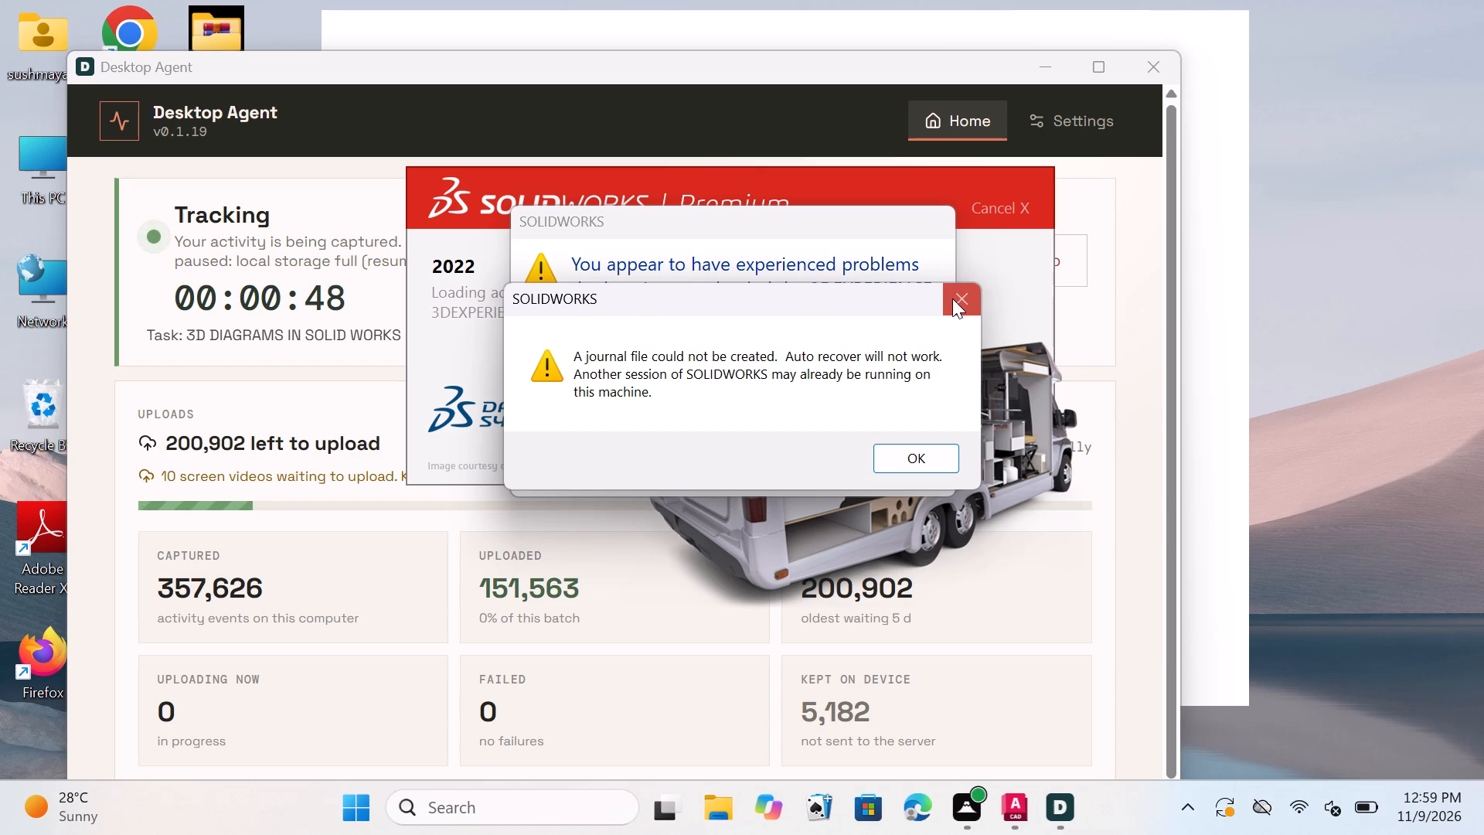
click(956, 298)
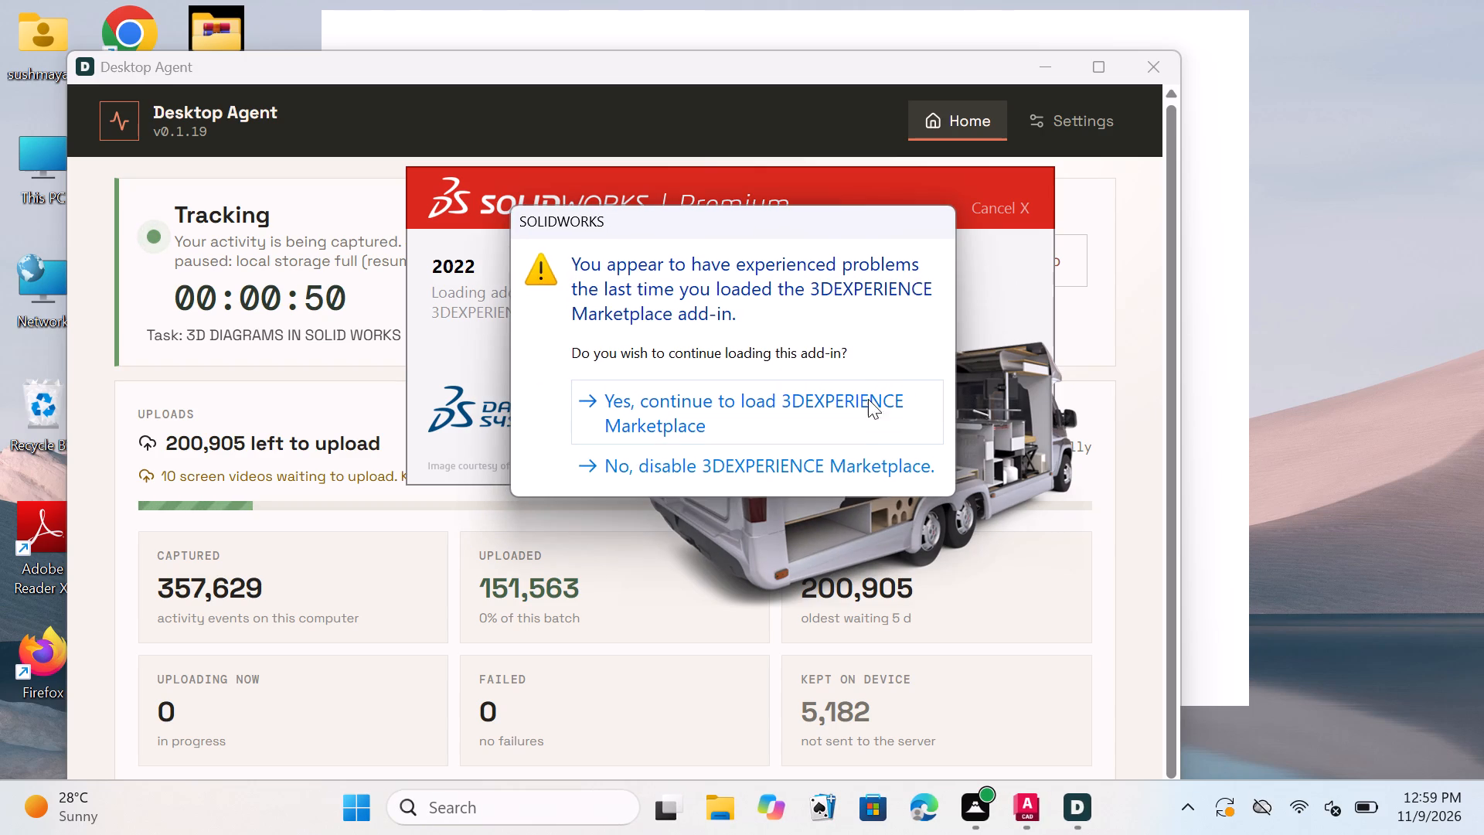
click(839, 427)
click(870, 404)
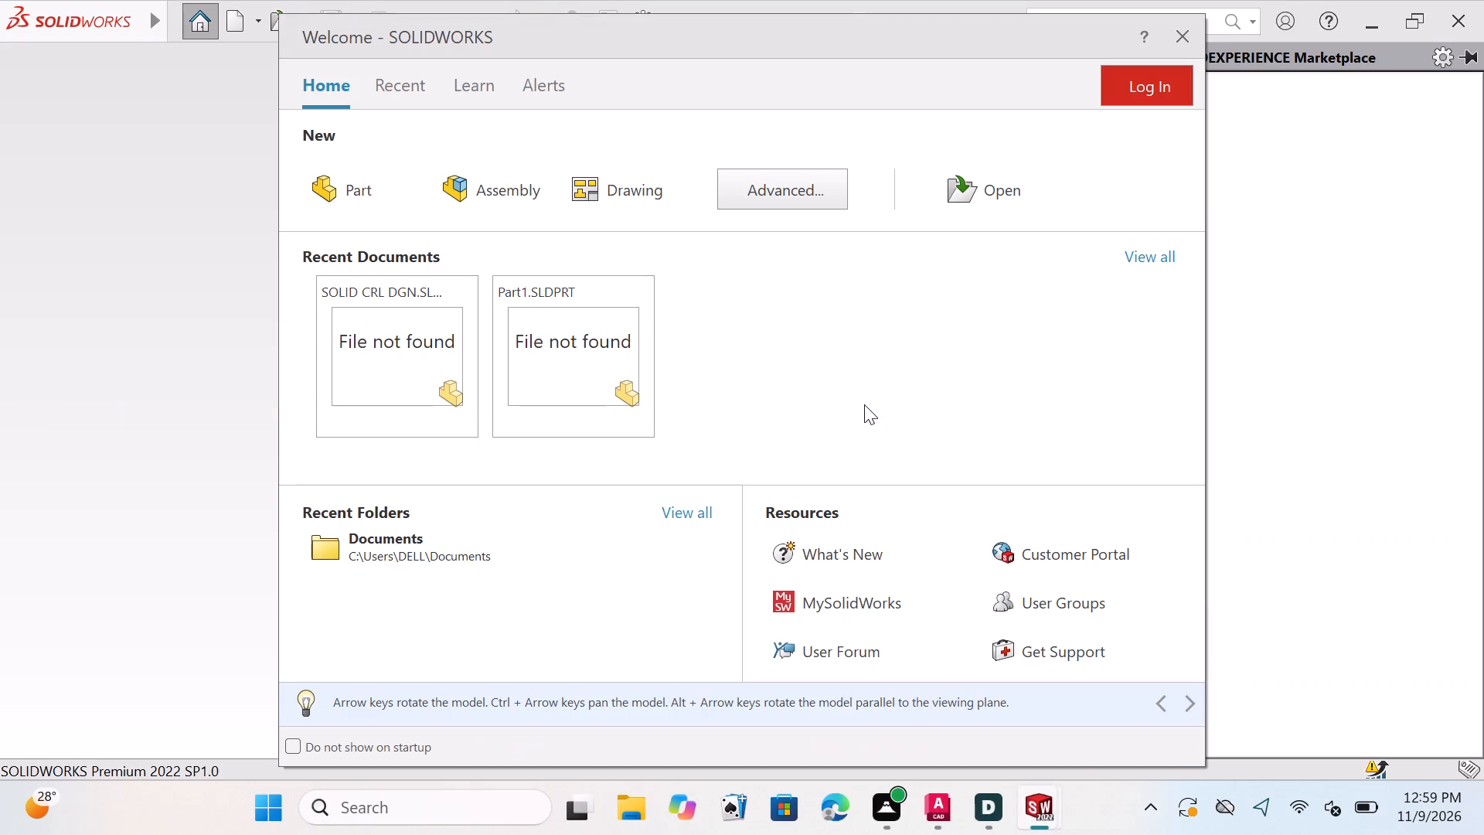
Close the Welcome window and create a new Part document.
click(1184, 32)
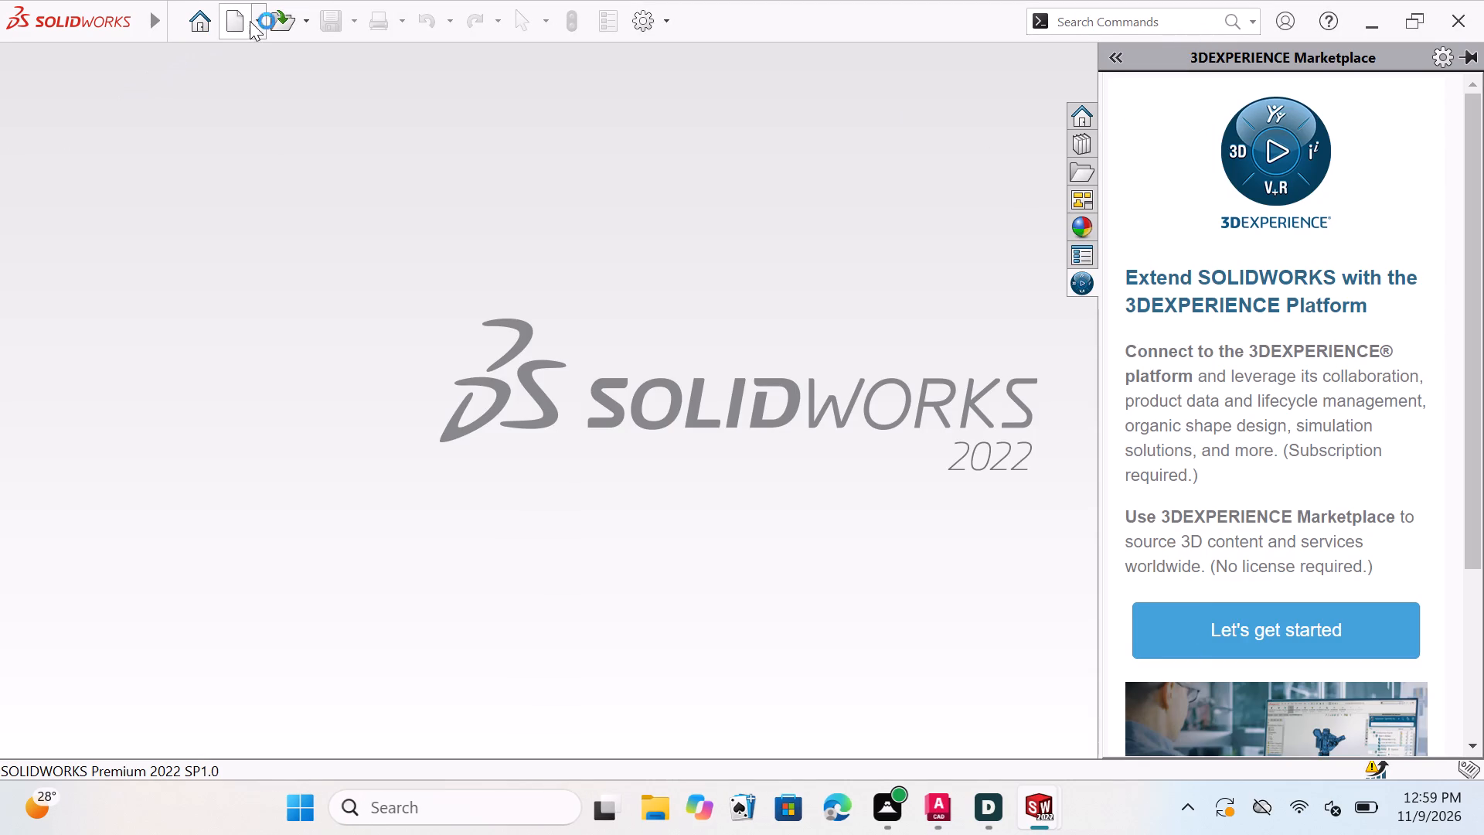
click(257, 19)
click(257, 49)
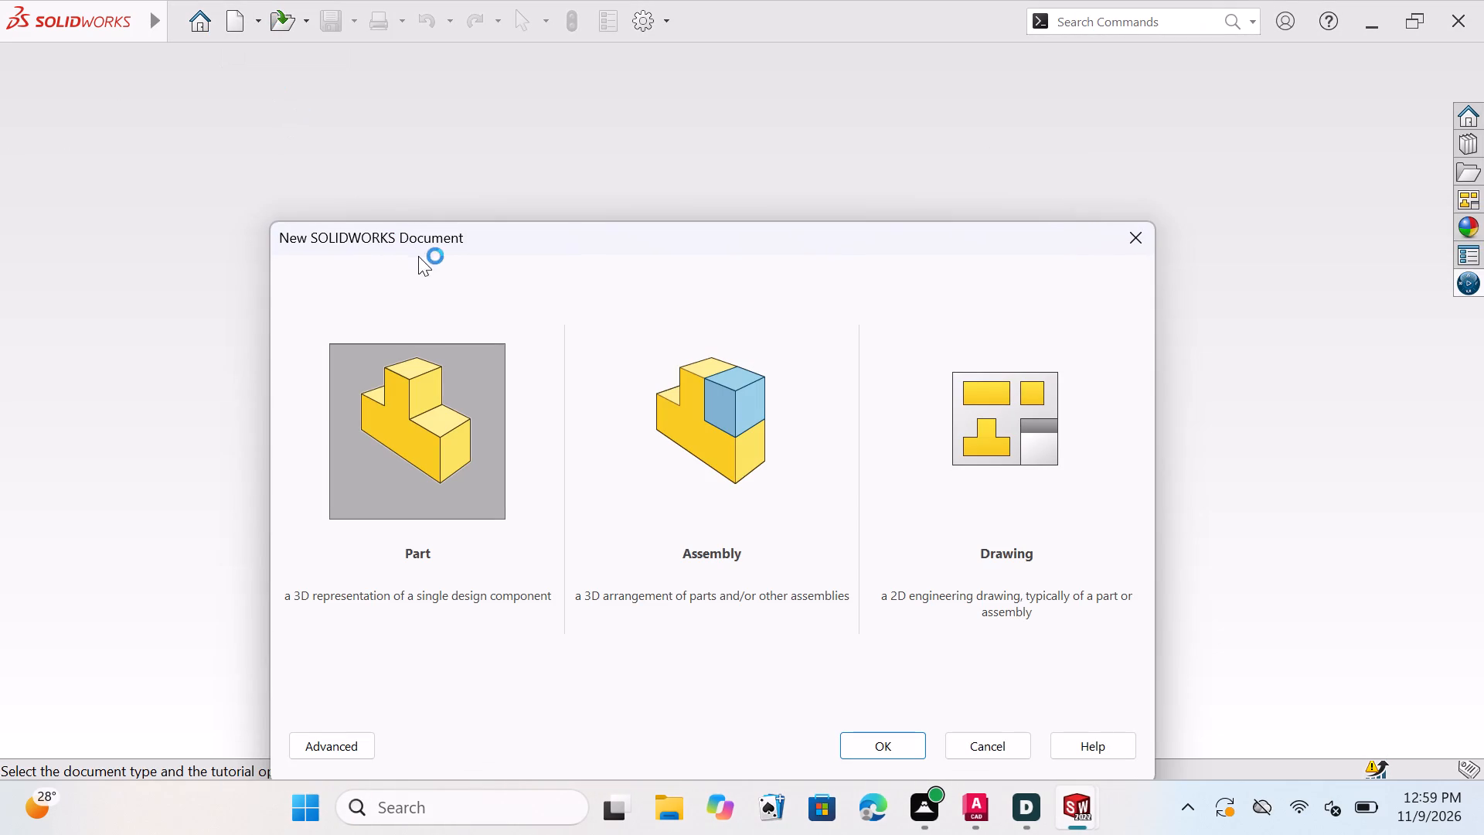
click(392, 436)
click(868, 741)
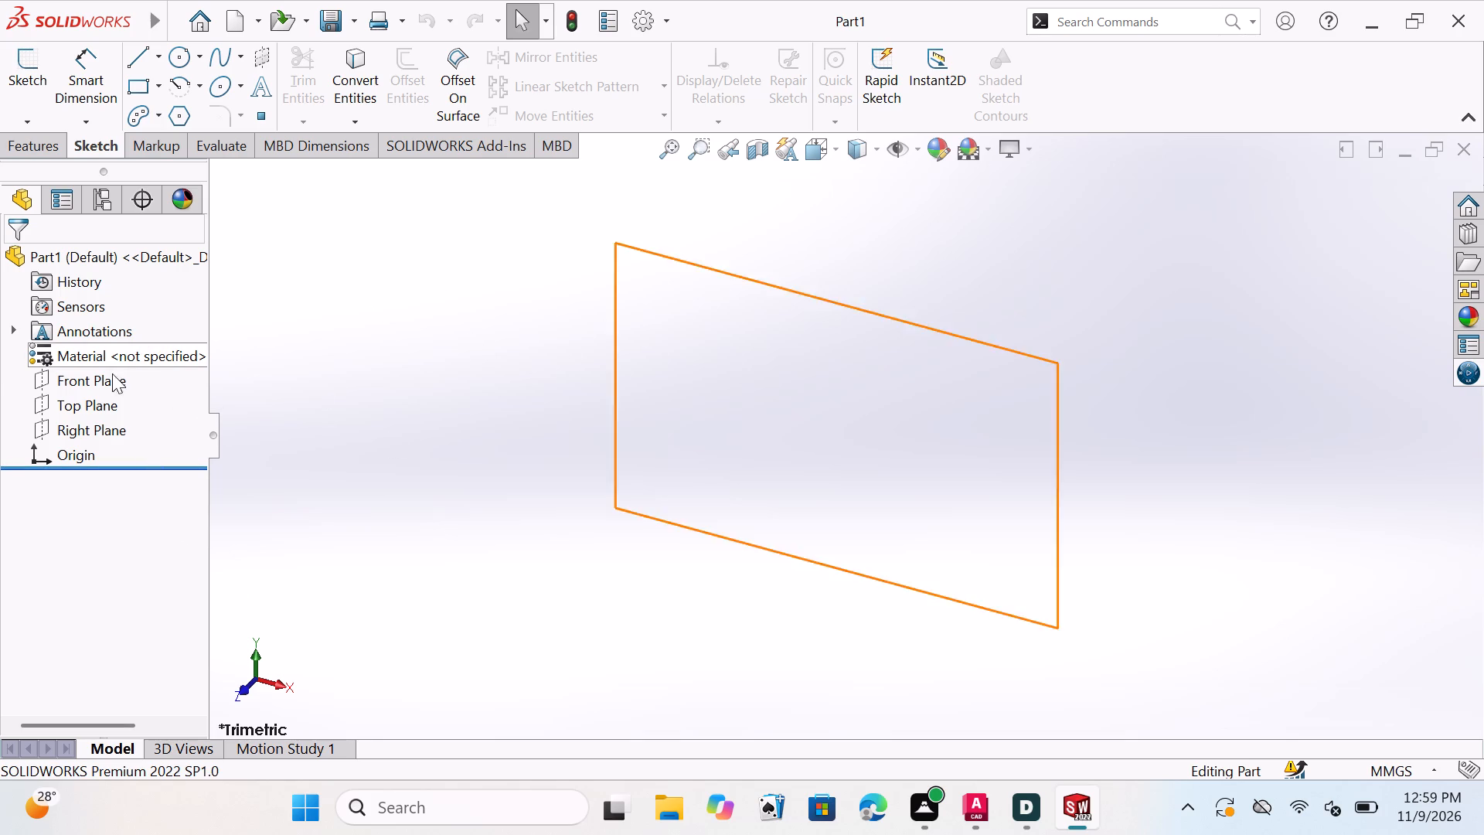
On the Front Plane, viewed normal to it, sketch a vertical centerline about 203 mm long through the origin.
click(83, 402)
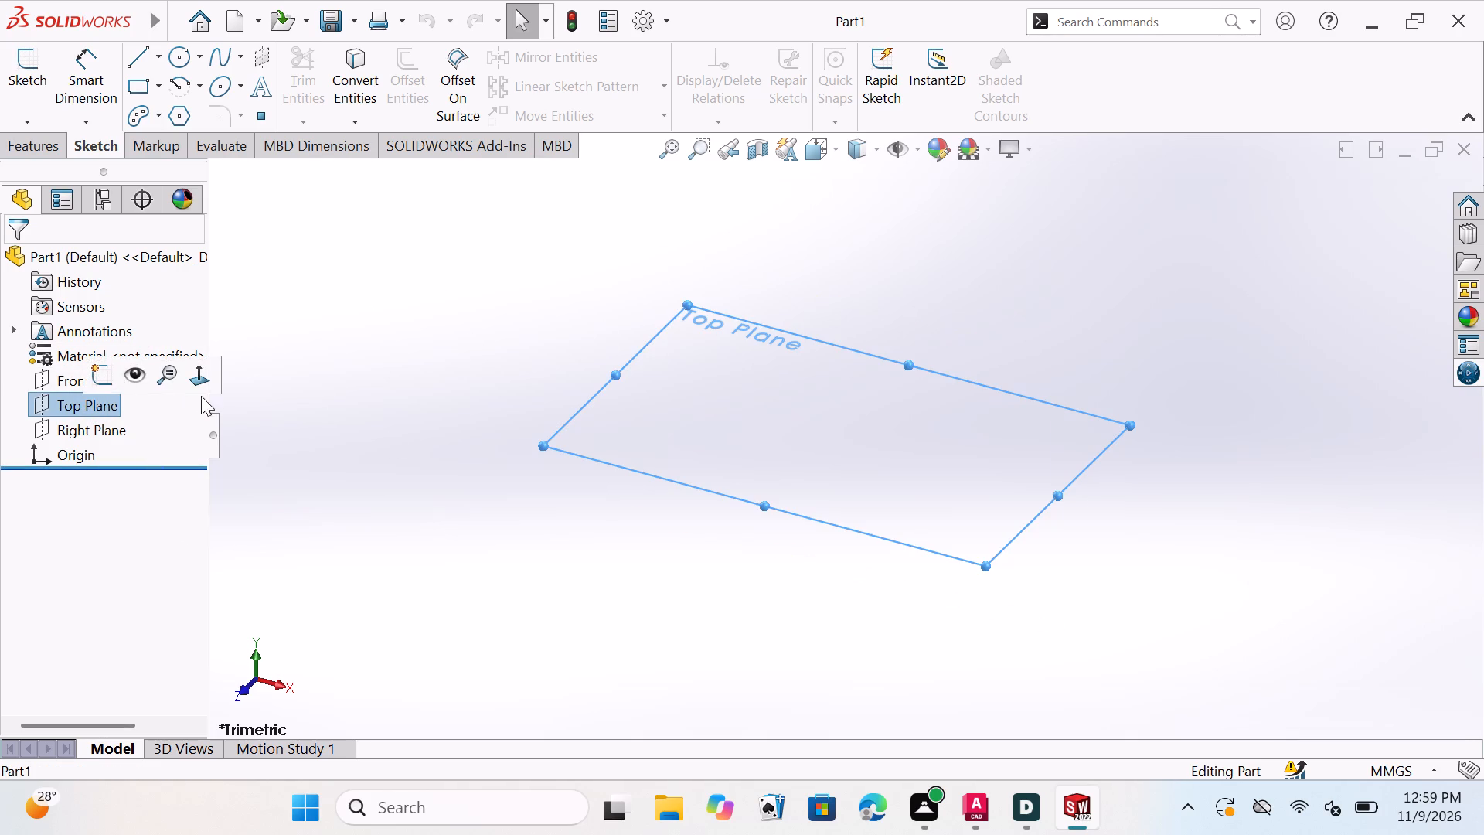
click(62, 373)
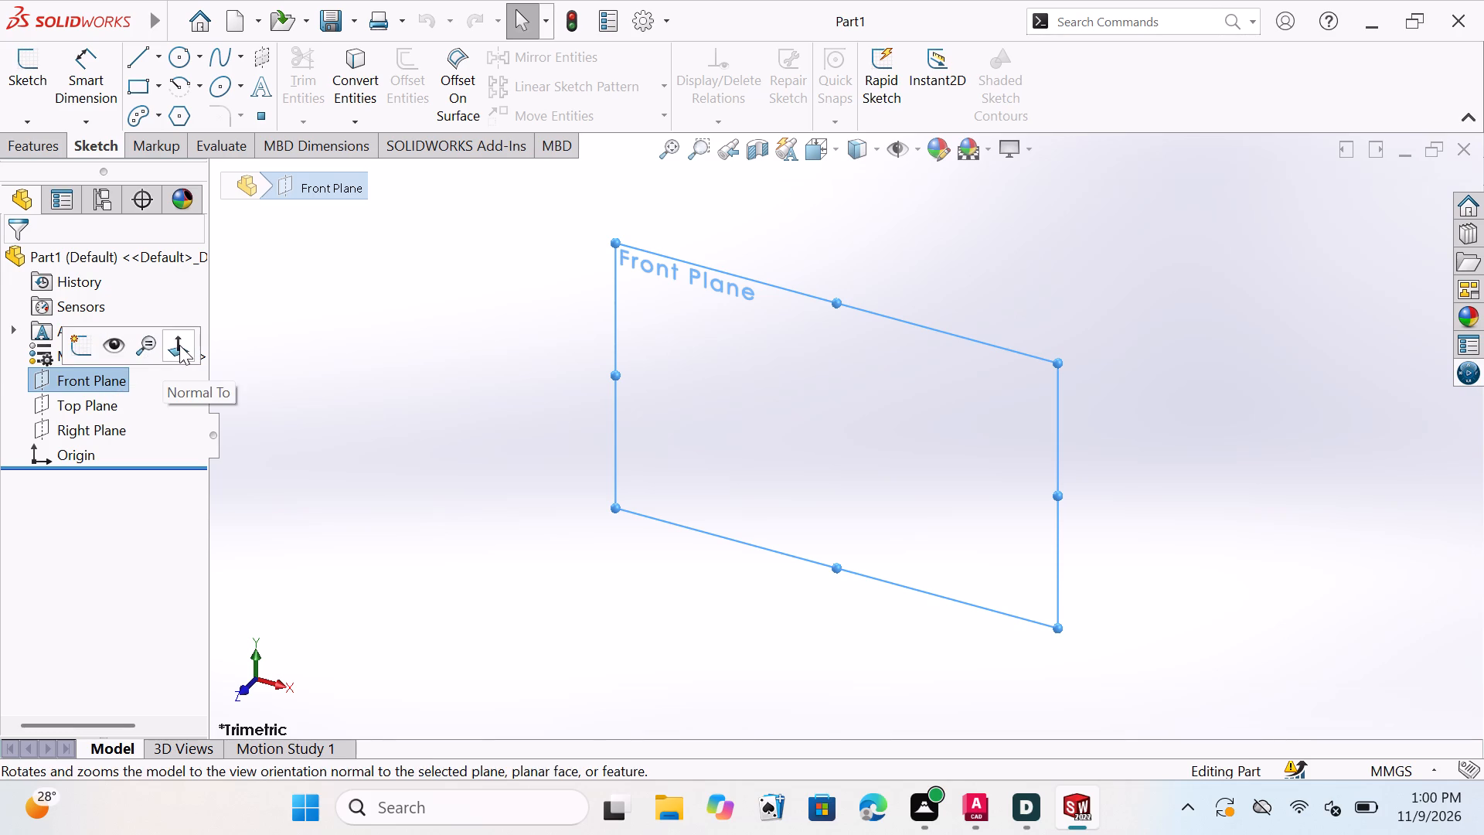
click(179, 345)
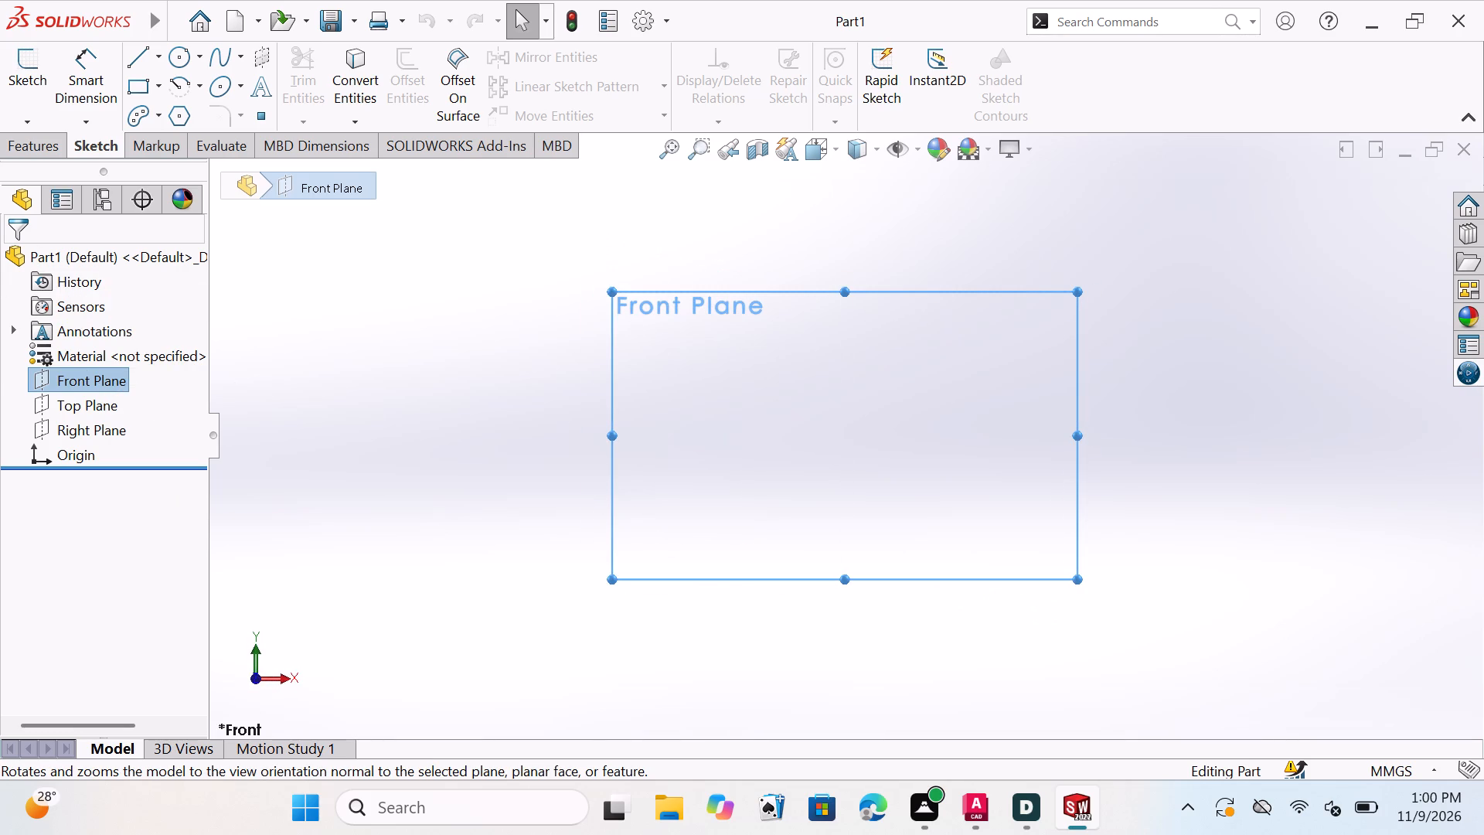
click(159, 56)
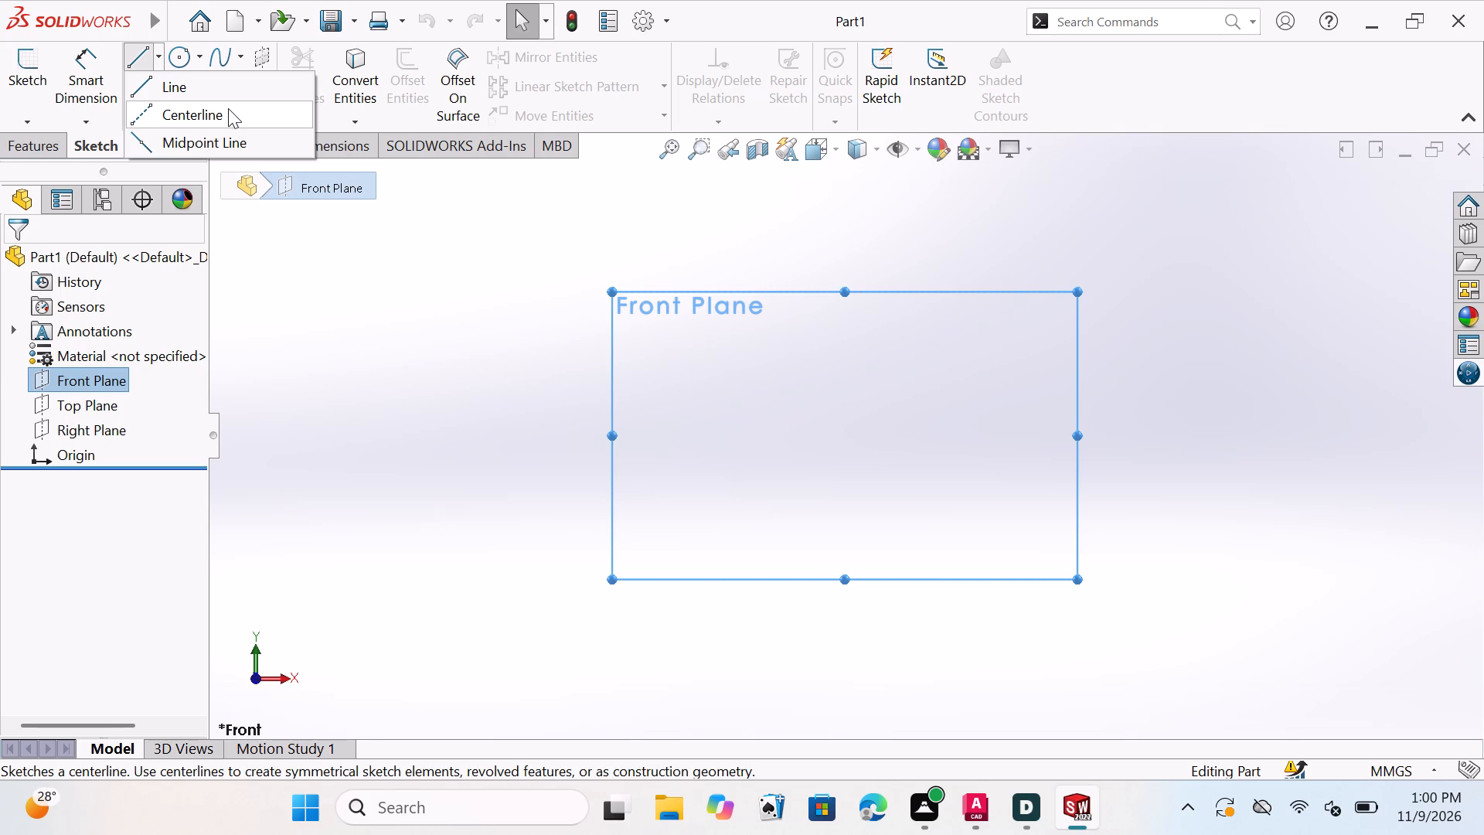
click(228, 107)
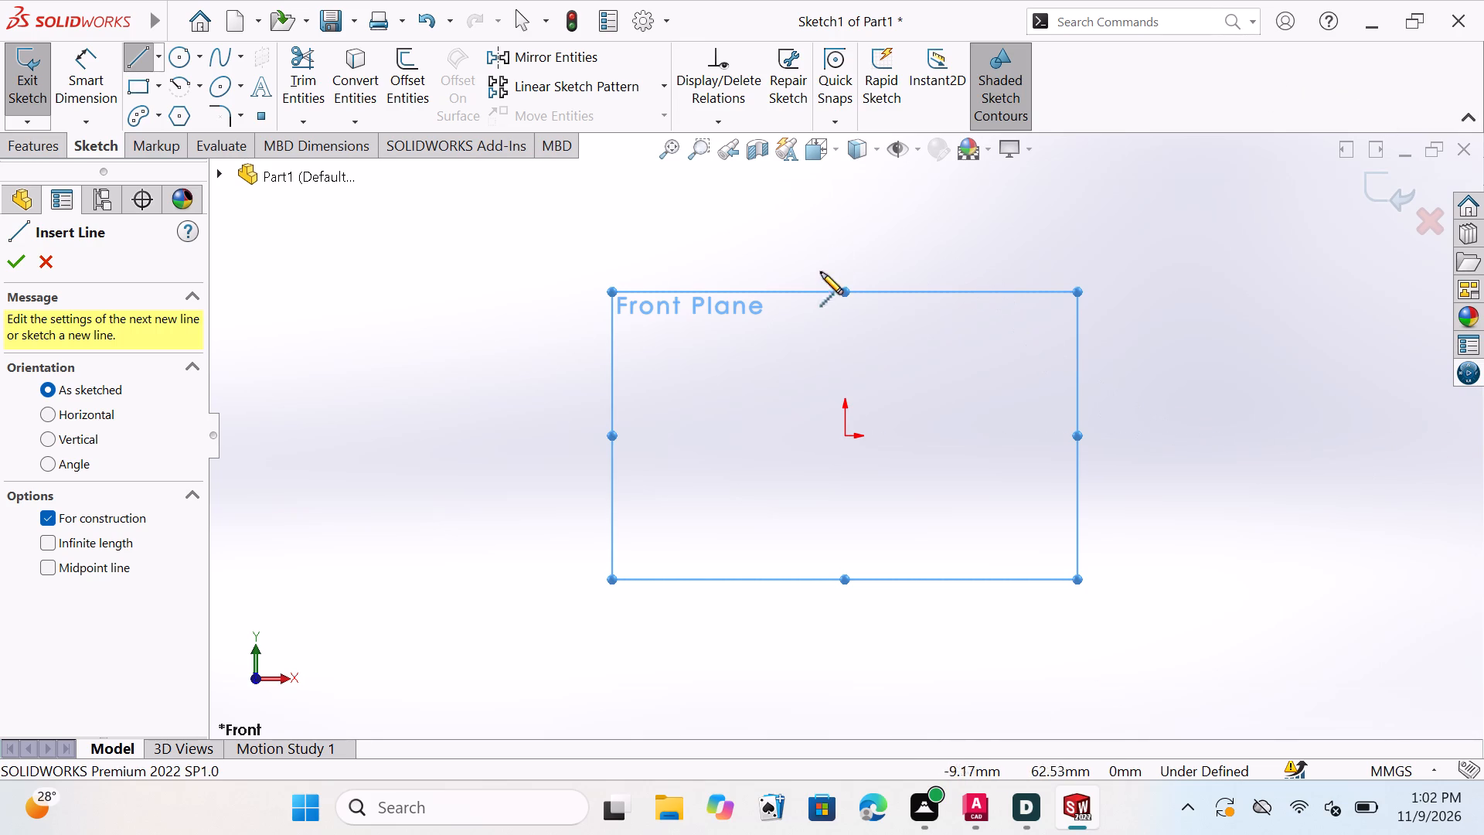
click(844, 174)
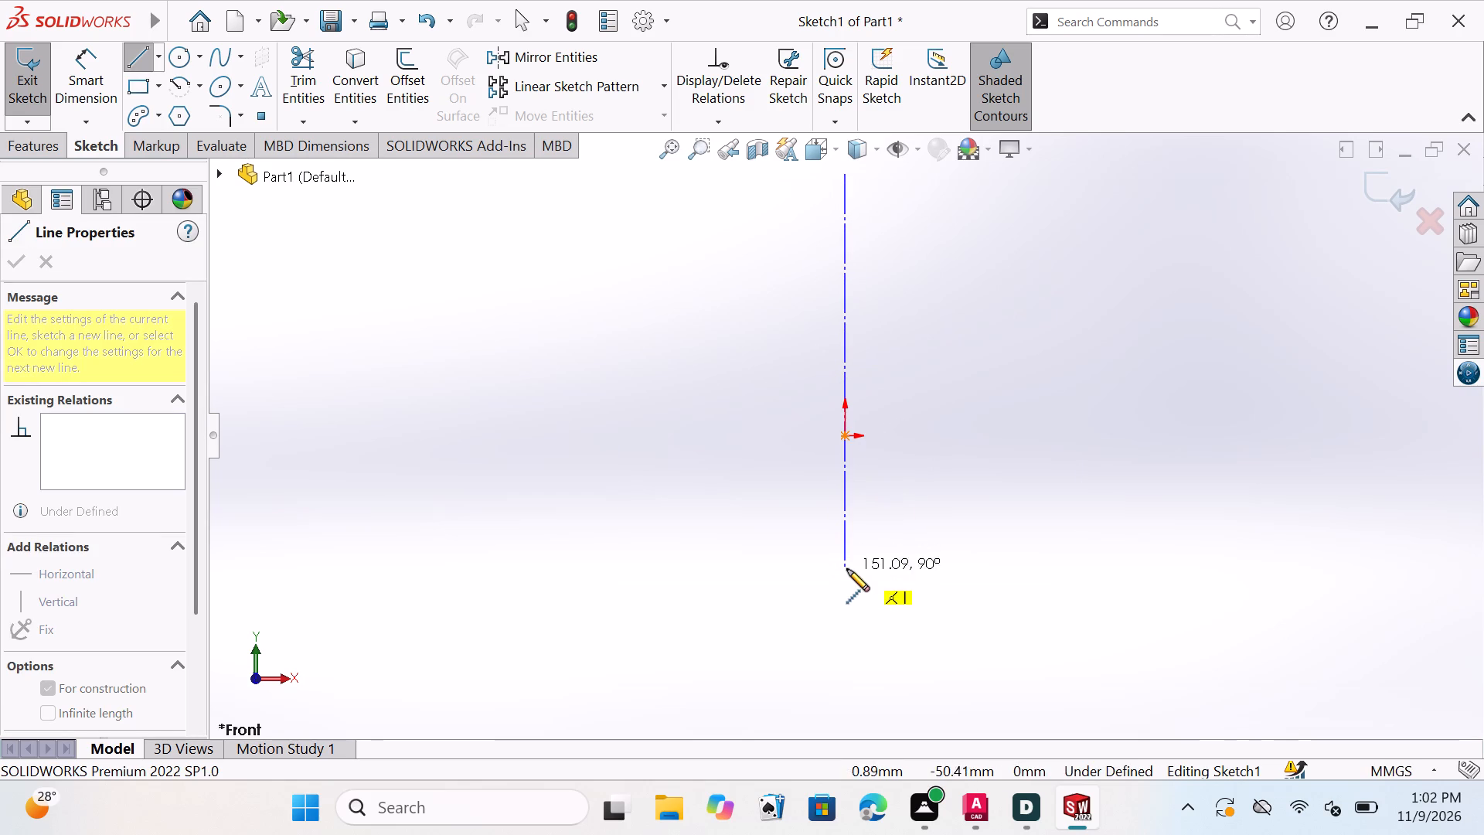
click(848, 705)
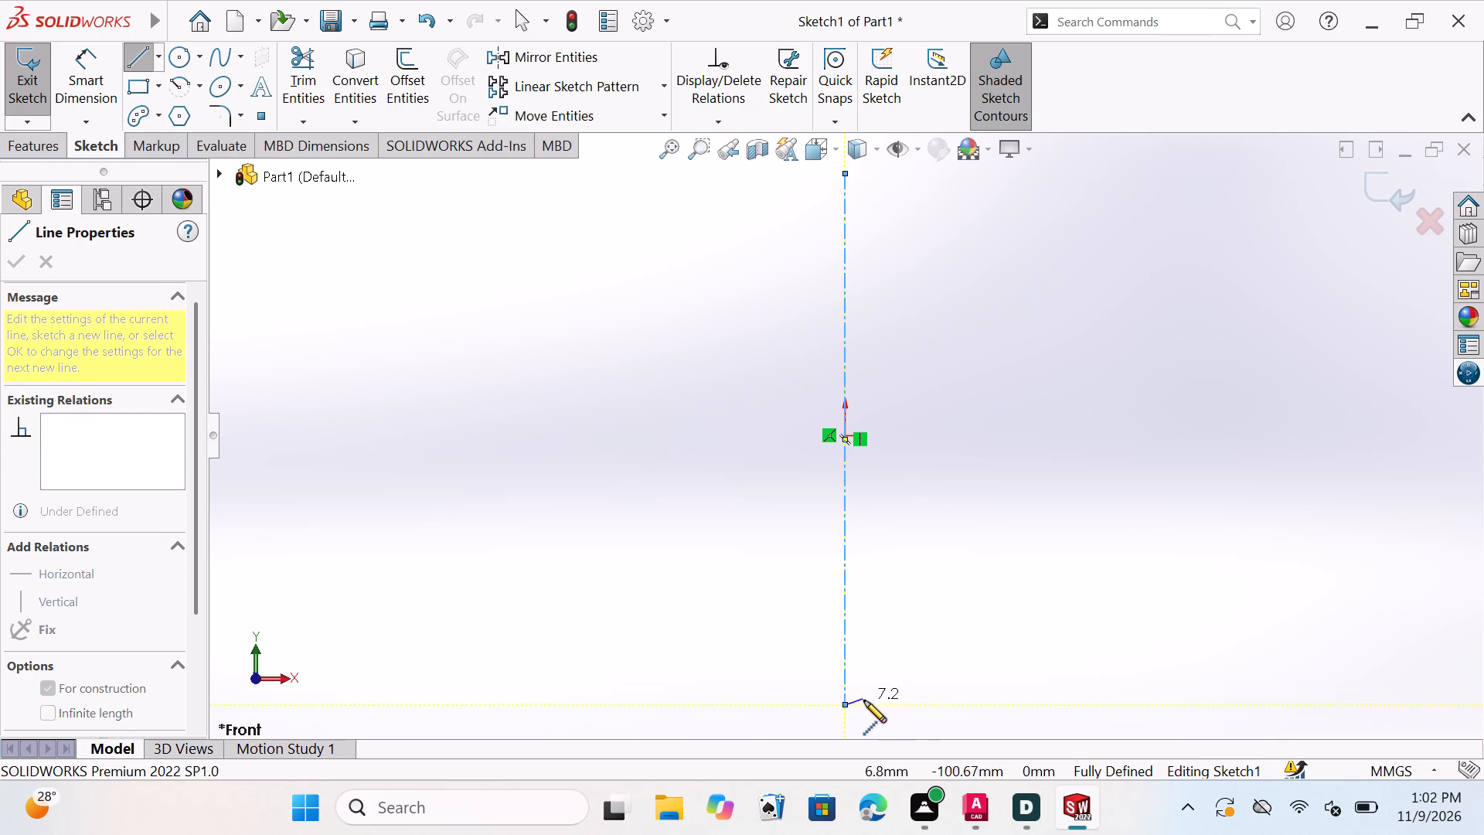
key(Escape)
key(Escape)
key(Escape)
key(Escape)
key(Escape)
key(Escape)
key(Escape)
key(Escape)
key(Escape)
key(Escape)
key(Escape)
key(Escape)
key(Escape)
key(Escape)
key(Escape)
key(Escape)
key(Escape)
key(Escape)
key(Escape)
key(Escape)
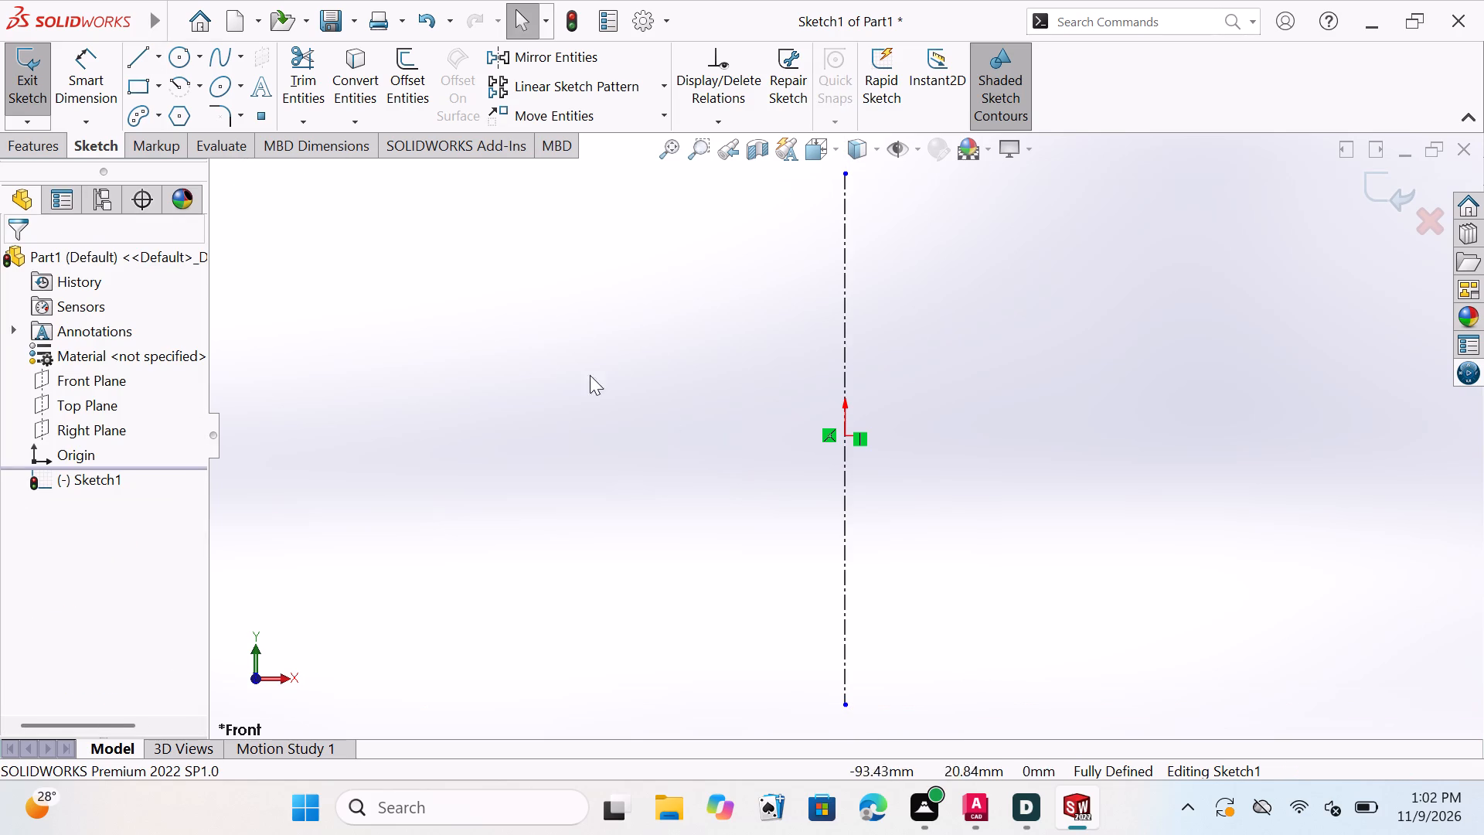
key(Escape)
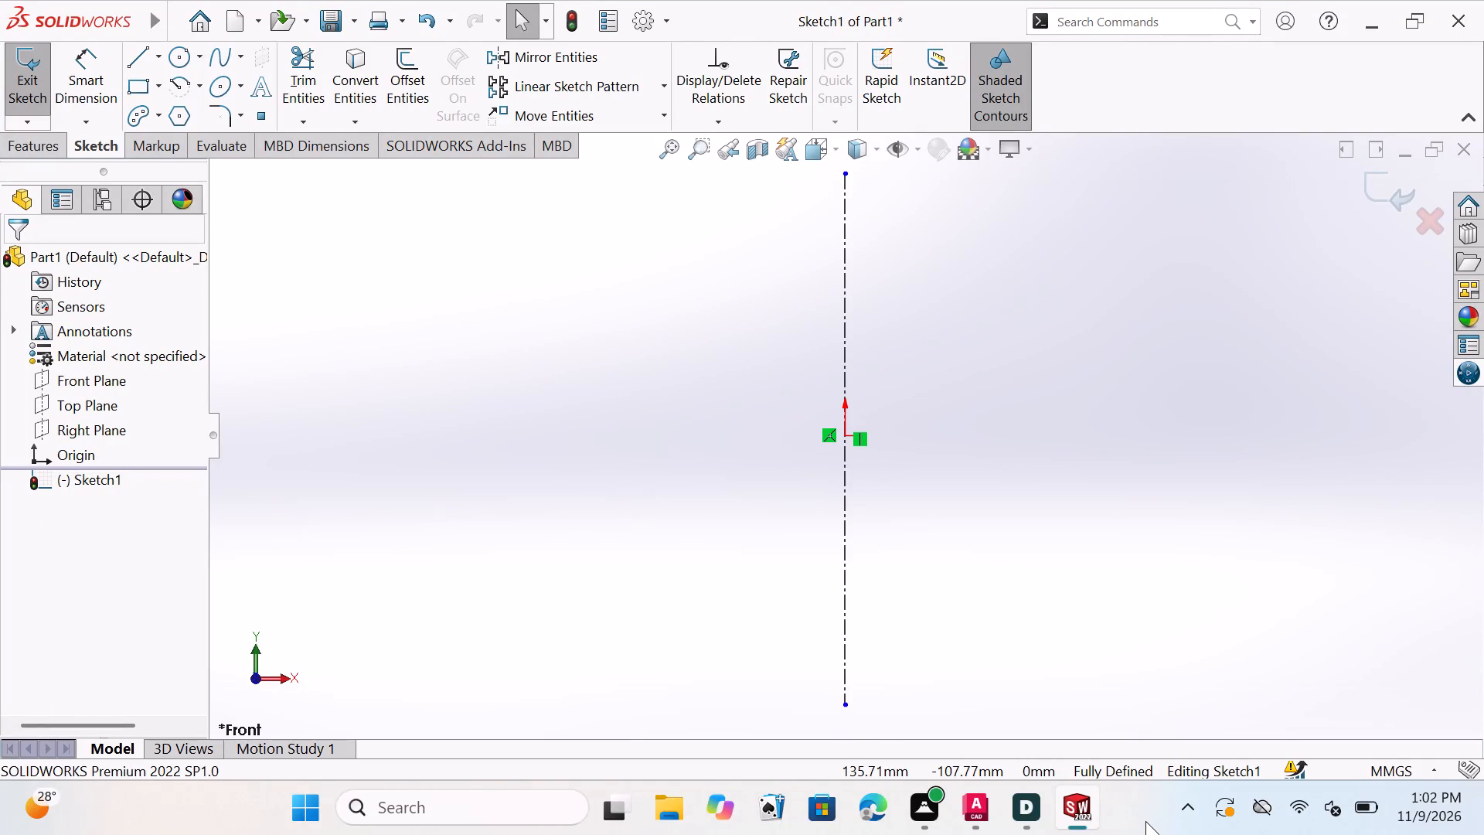
Sketch a horizontal centerline about 262 mm long through the origin, crossing the vertical centerline.
click(154, 48)
click(170, 115)
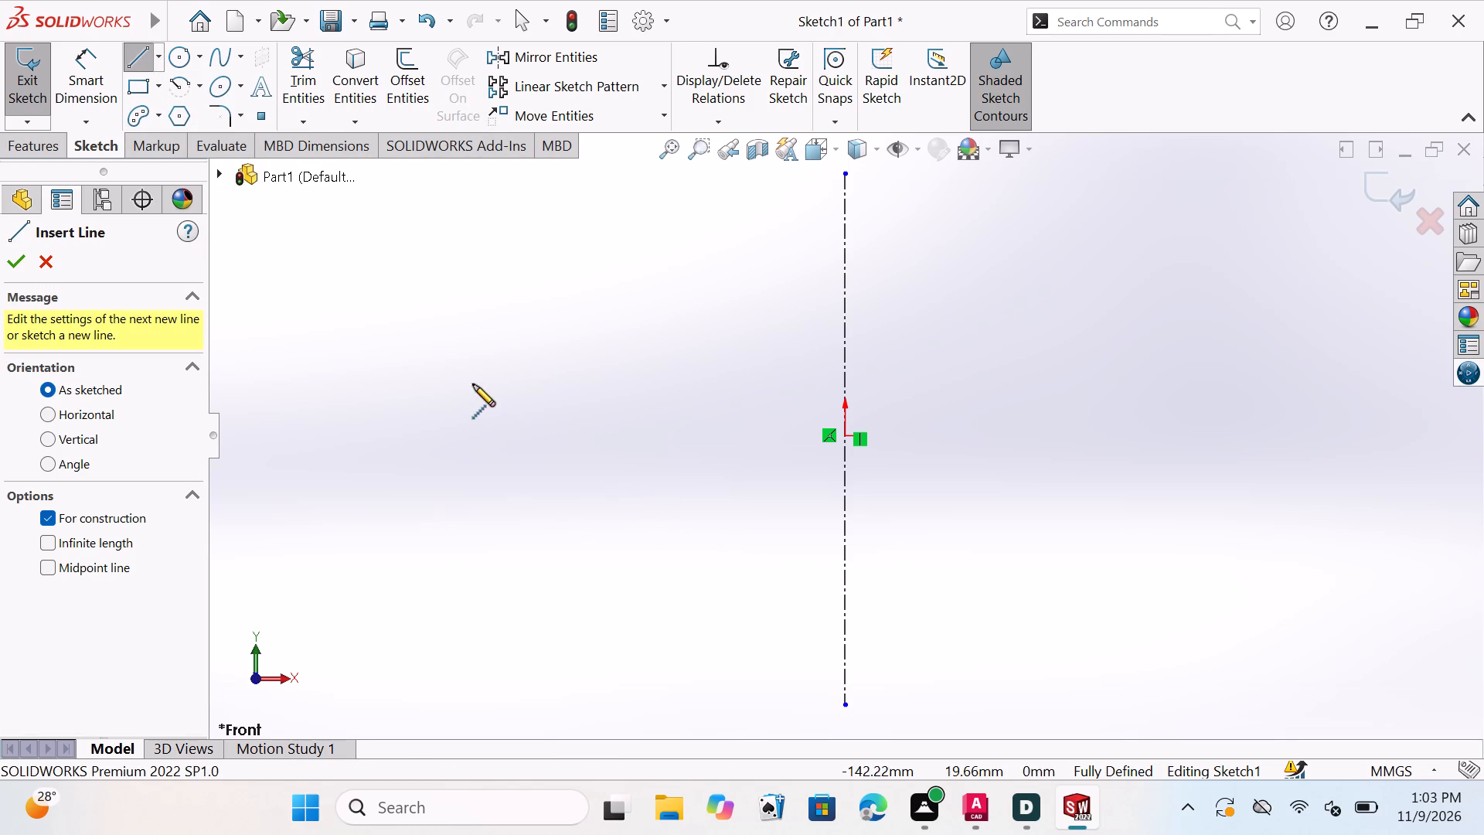
click(497, 435)
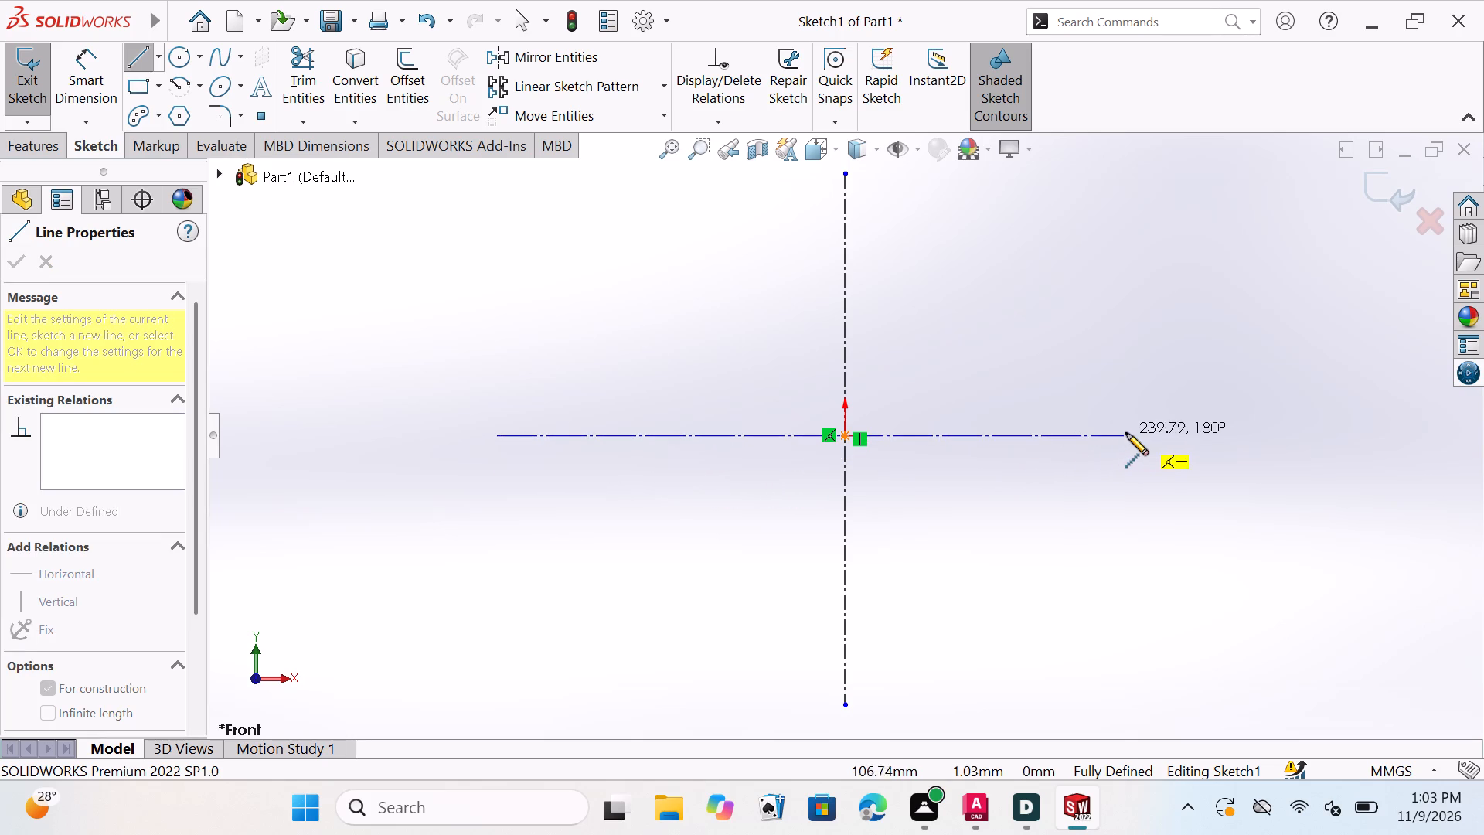
click(1189, 434)
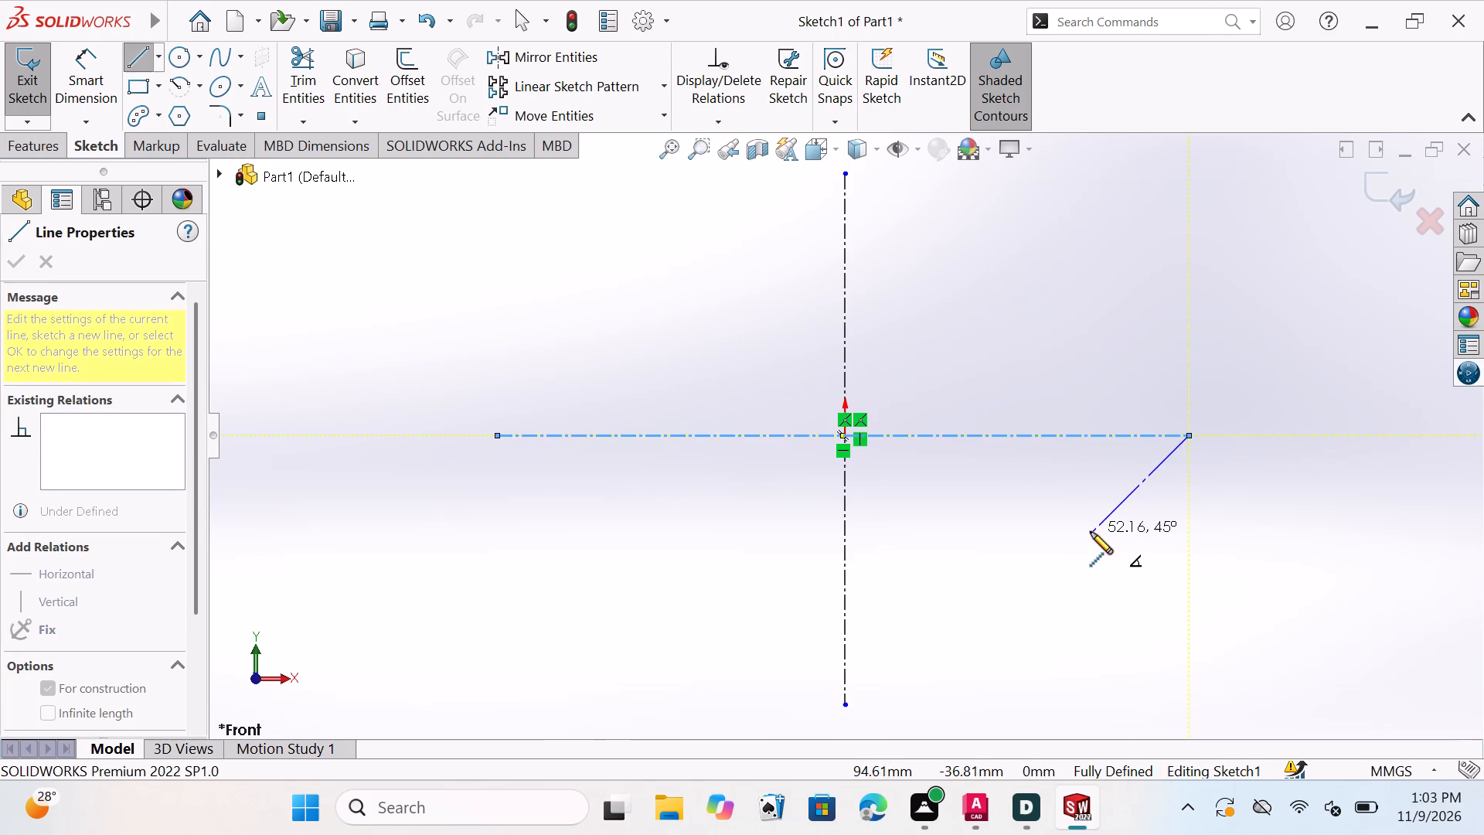
key(Escape)
key(Escape)
key(Escape)
key(Escape)
key(Escape)
key(Escape)
key(Escape)
key(Escape)
key(Escape)
key(Escape)
key(Escape)
key(Escape)
key(Escape)
key(Escape)
key(Escape)
key(Escape)
key(Escape)
key(Escape)
key(Escape)
key(Escape)
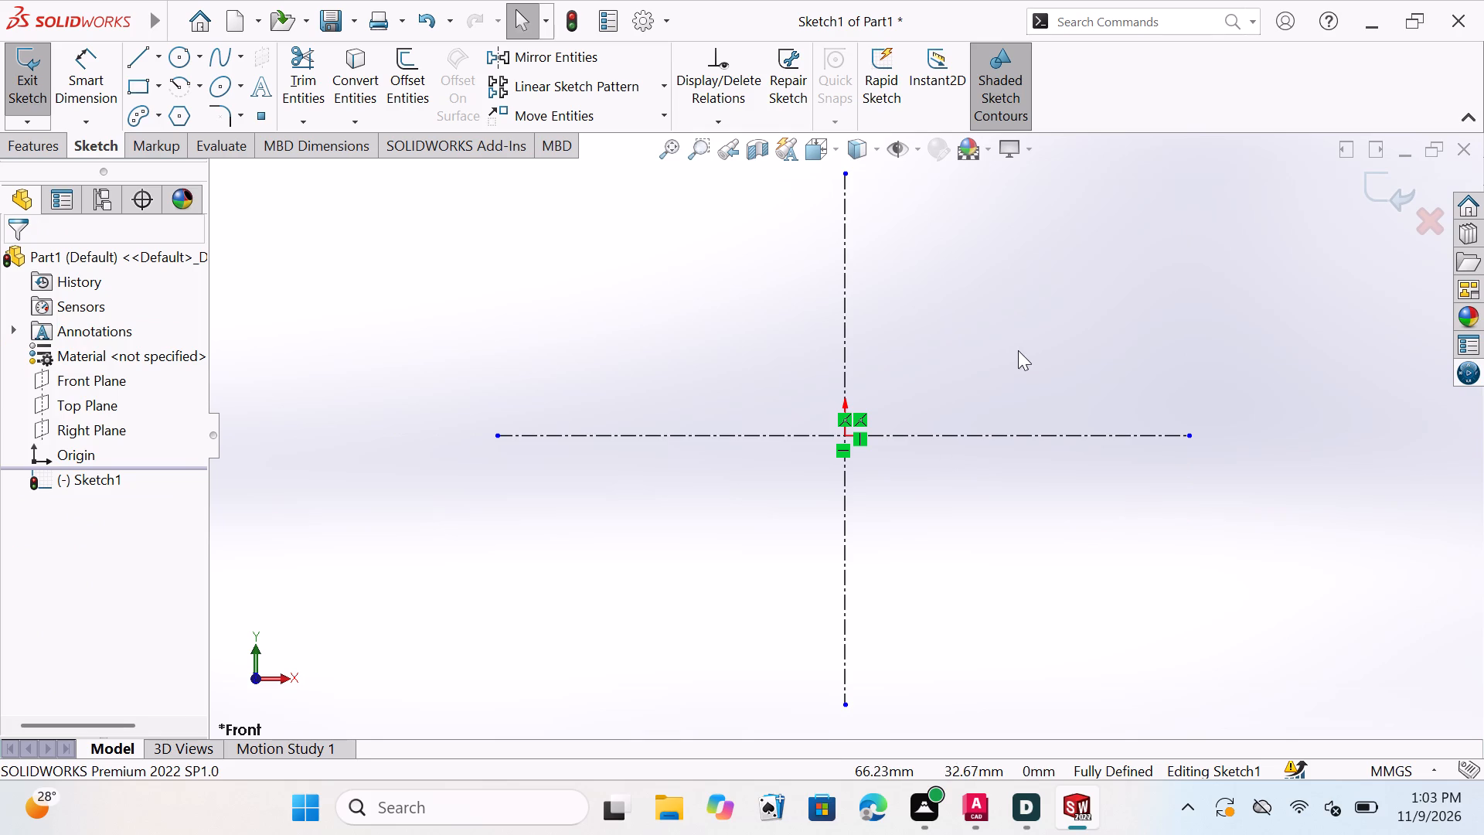
key(Escape)
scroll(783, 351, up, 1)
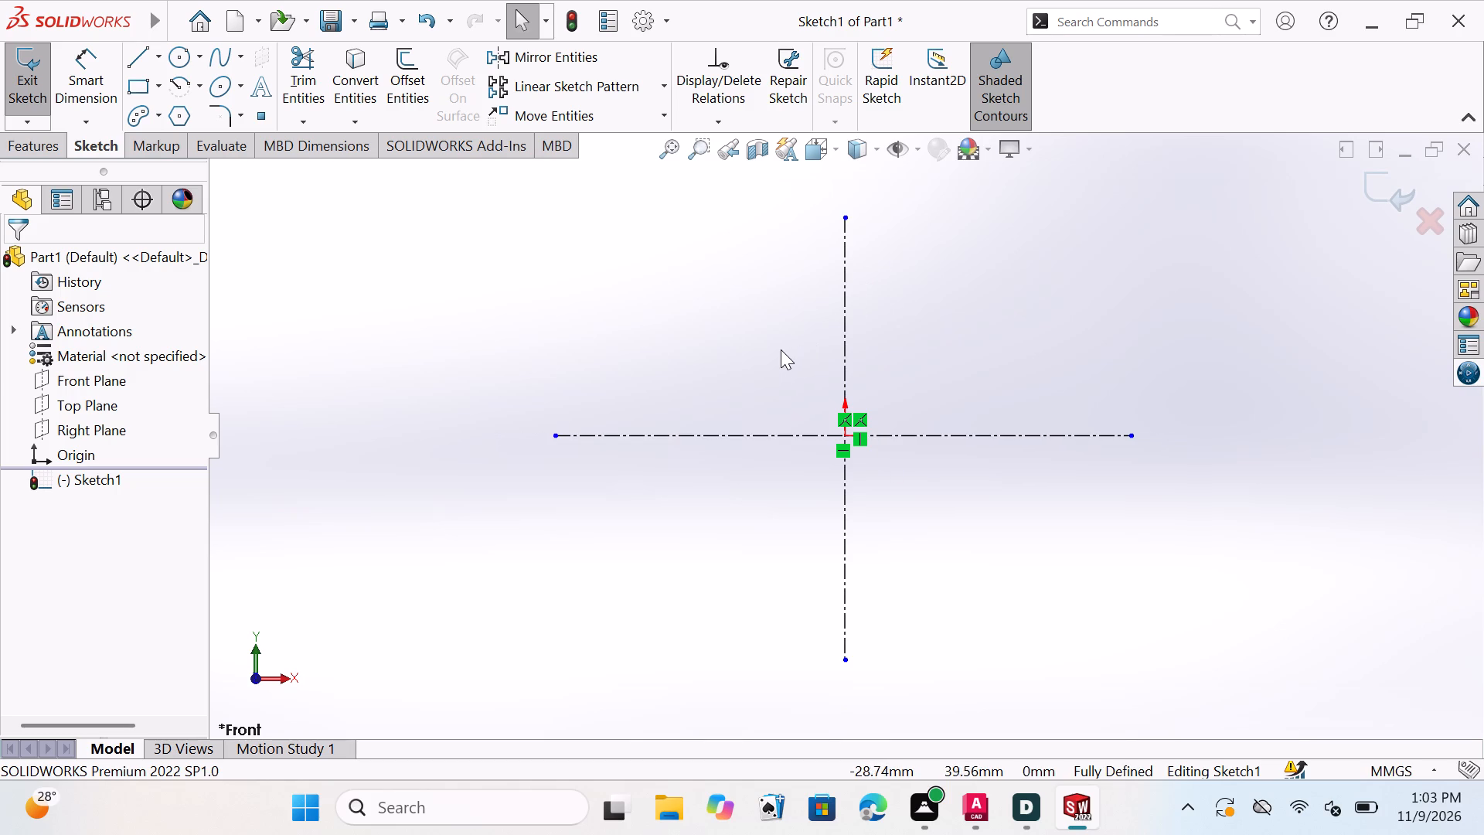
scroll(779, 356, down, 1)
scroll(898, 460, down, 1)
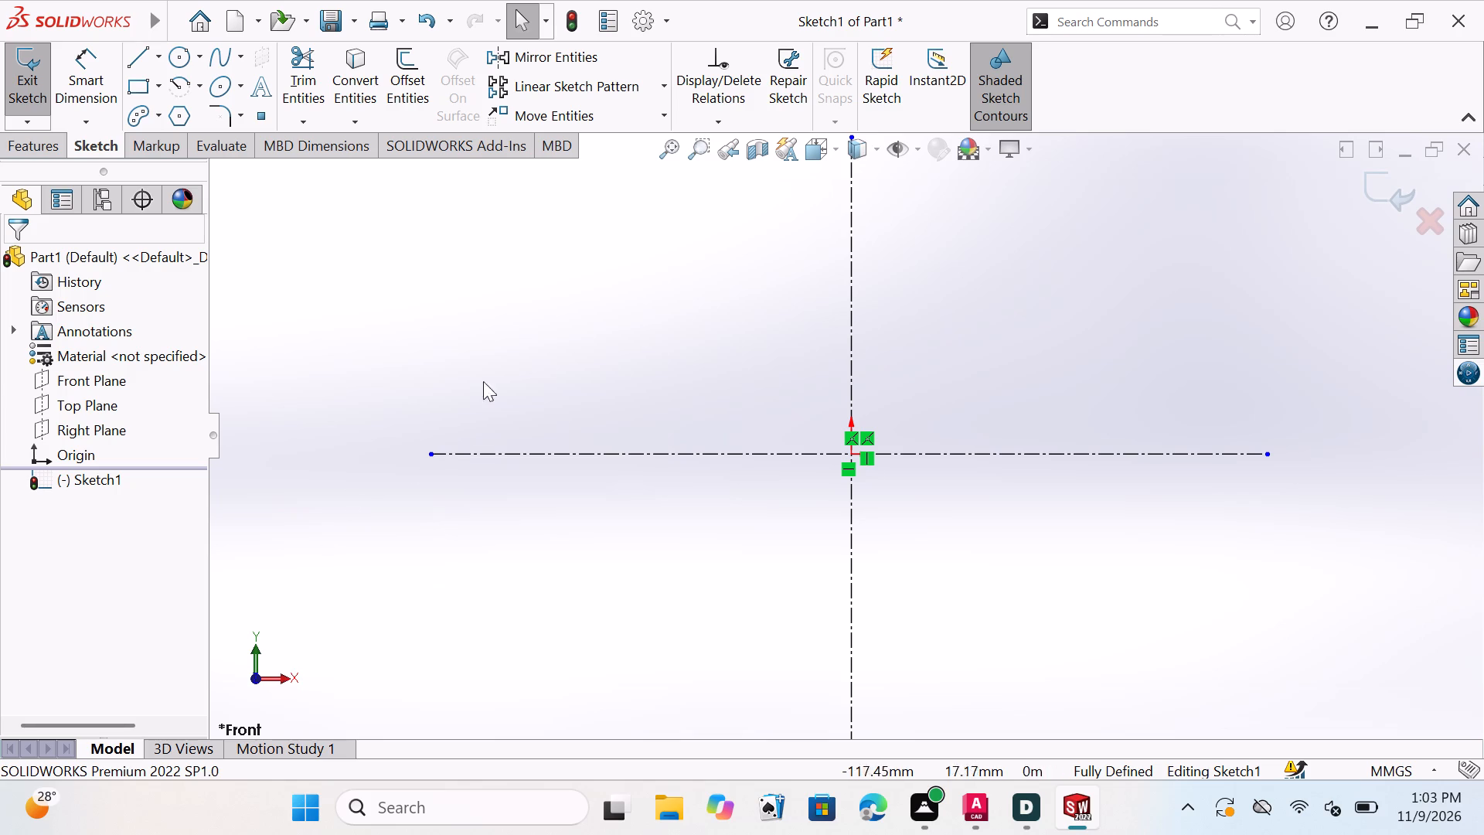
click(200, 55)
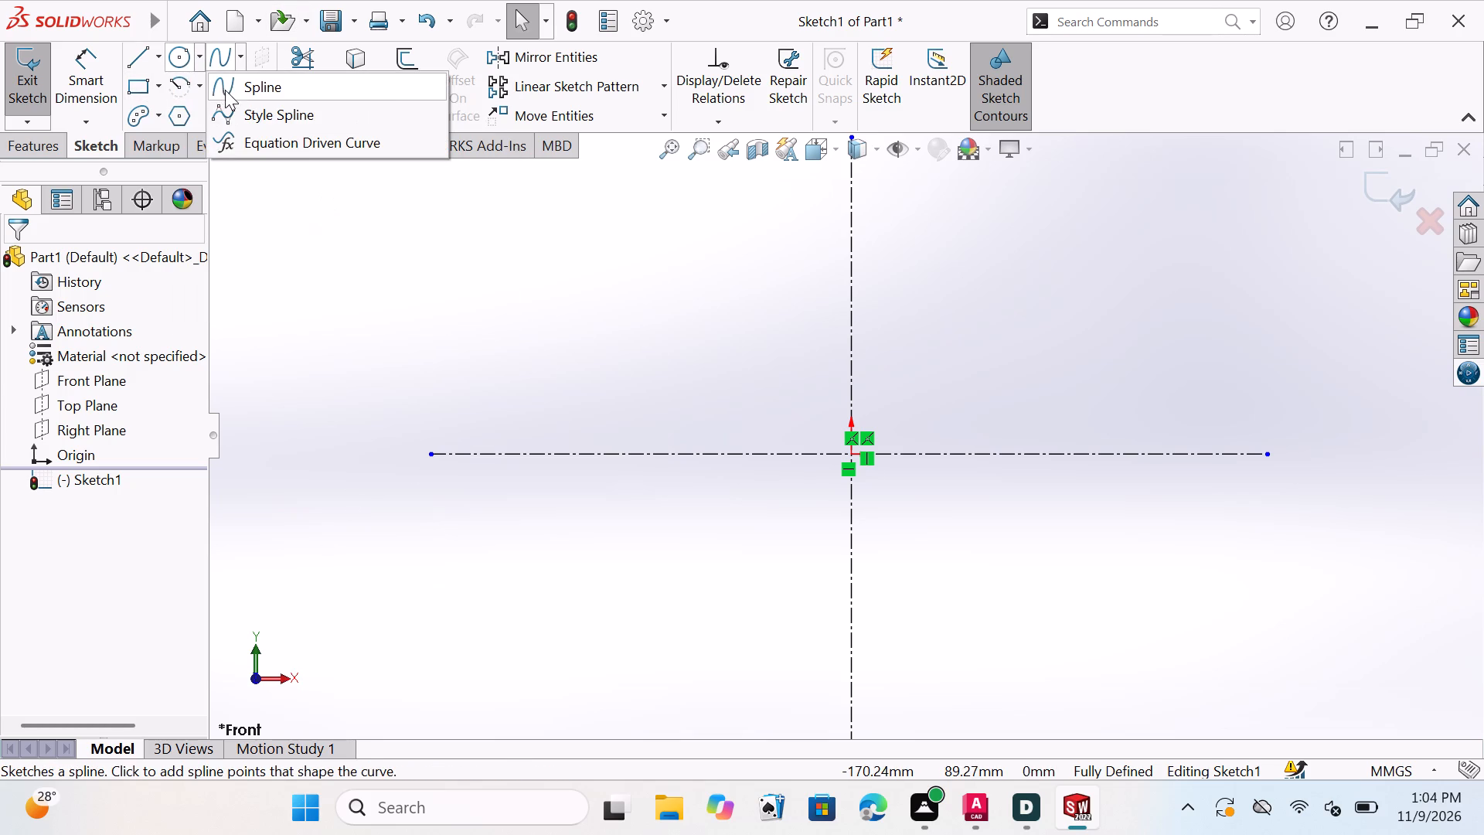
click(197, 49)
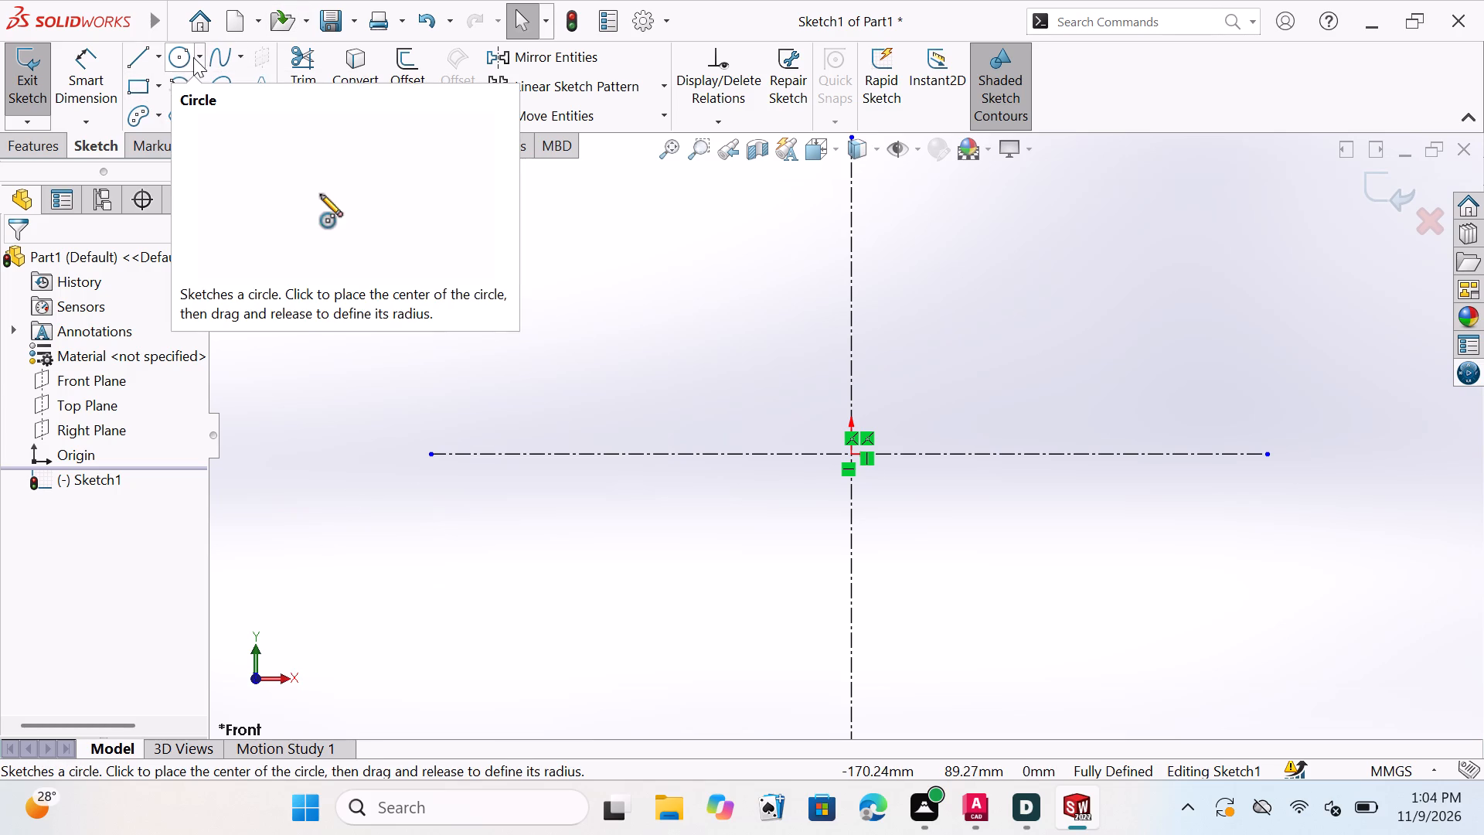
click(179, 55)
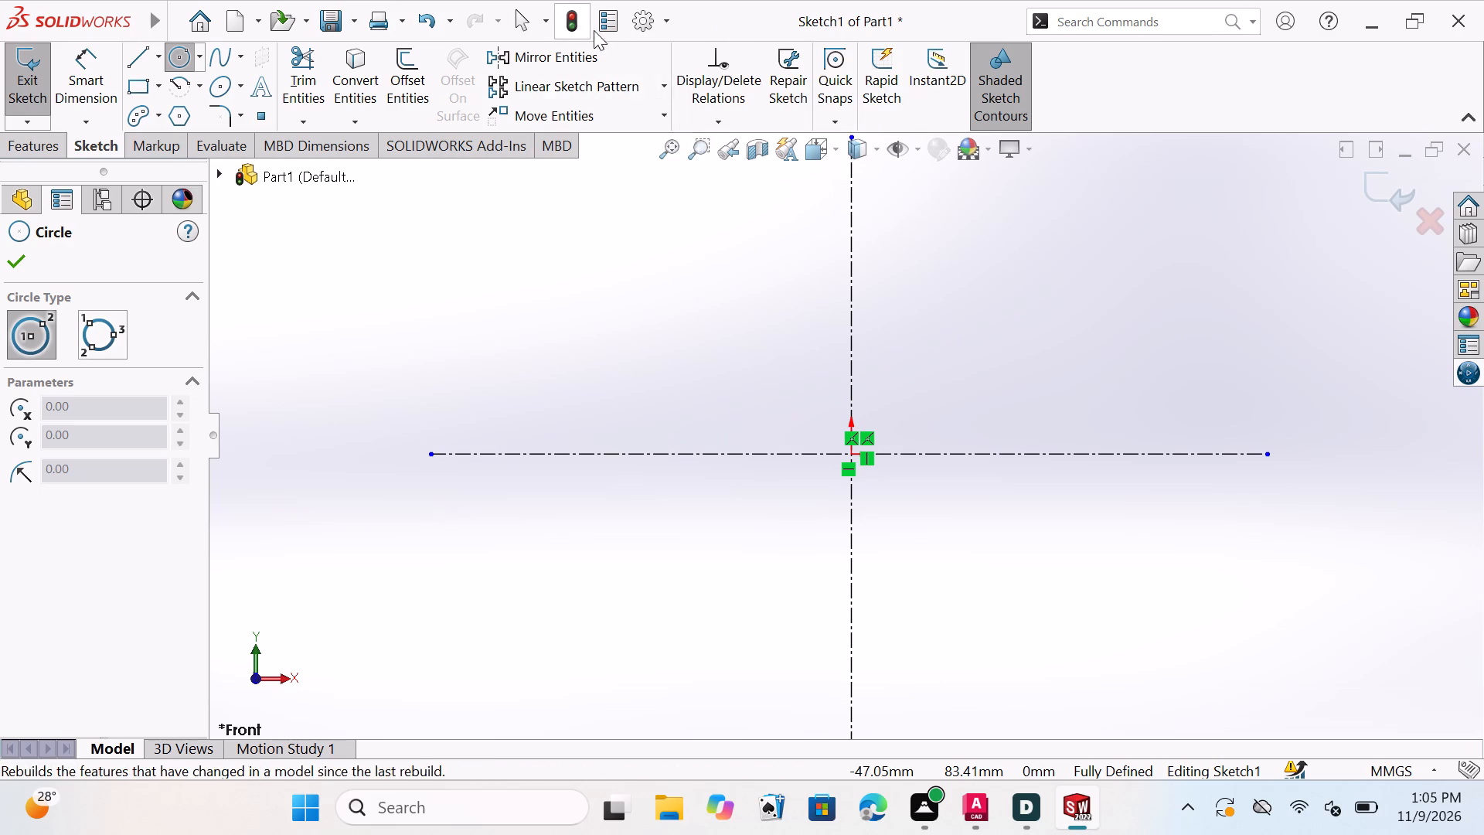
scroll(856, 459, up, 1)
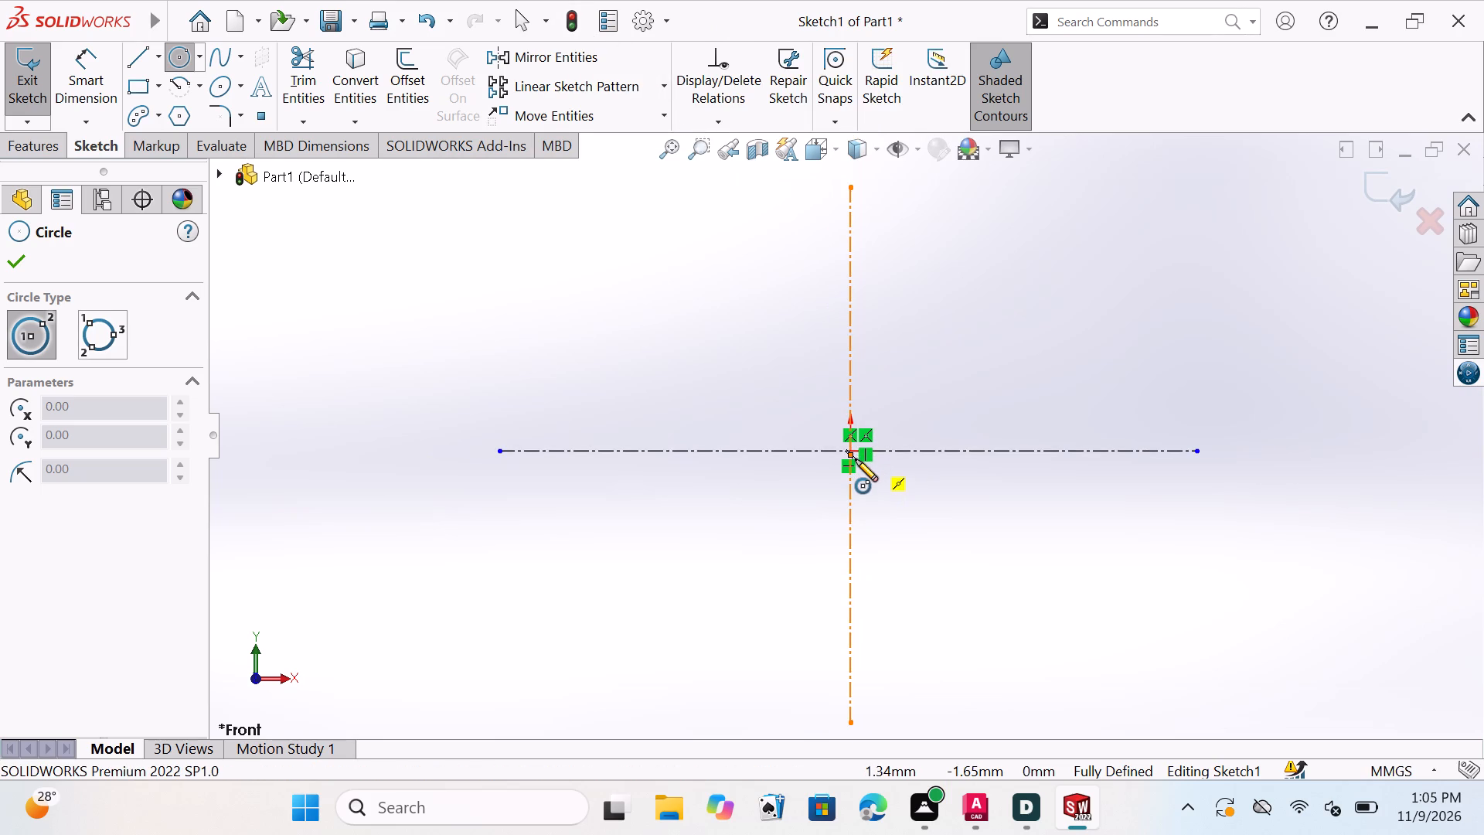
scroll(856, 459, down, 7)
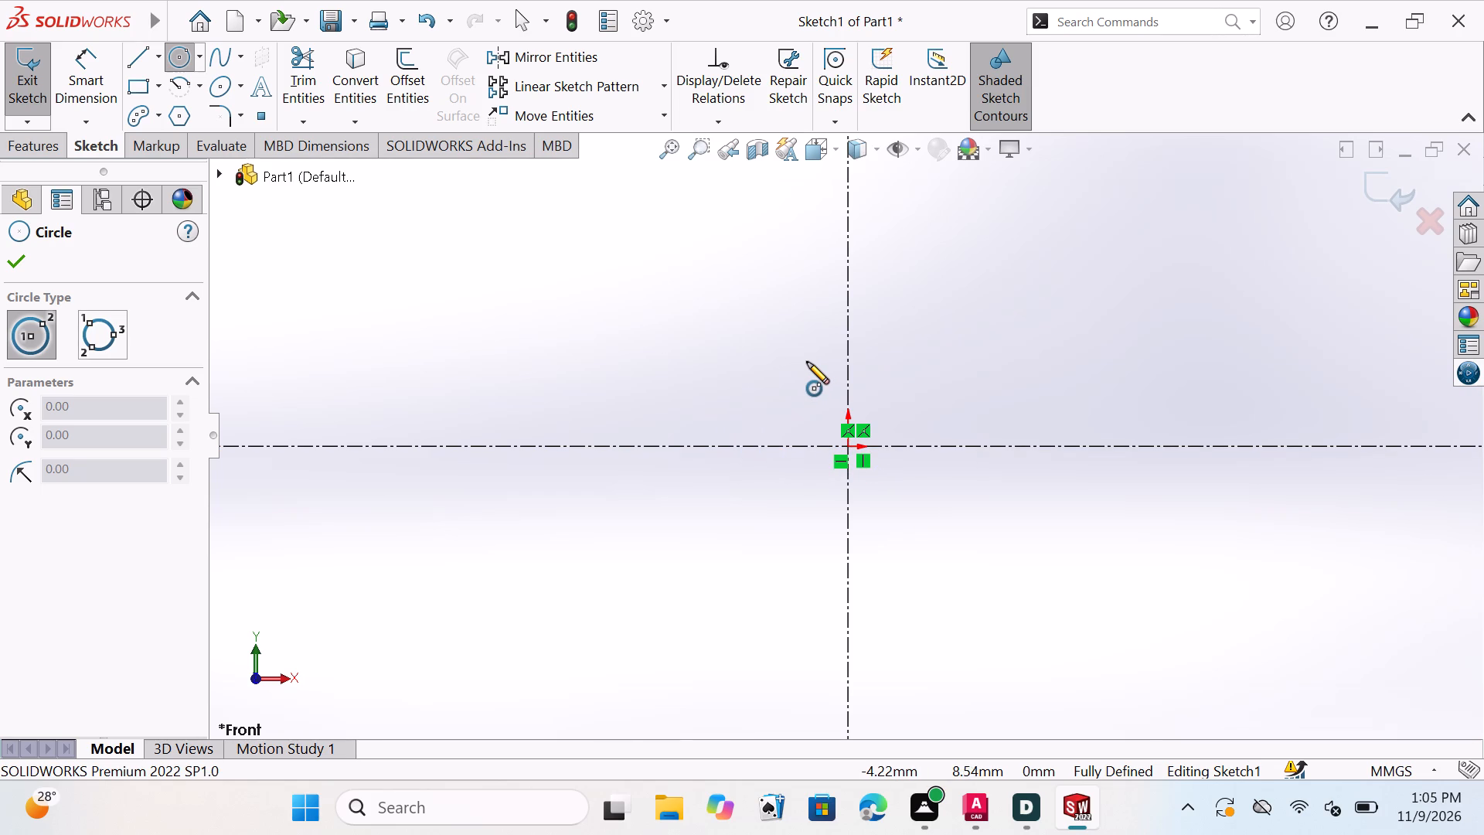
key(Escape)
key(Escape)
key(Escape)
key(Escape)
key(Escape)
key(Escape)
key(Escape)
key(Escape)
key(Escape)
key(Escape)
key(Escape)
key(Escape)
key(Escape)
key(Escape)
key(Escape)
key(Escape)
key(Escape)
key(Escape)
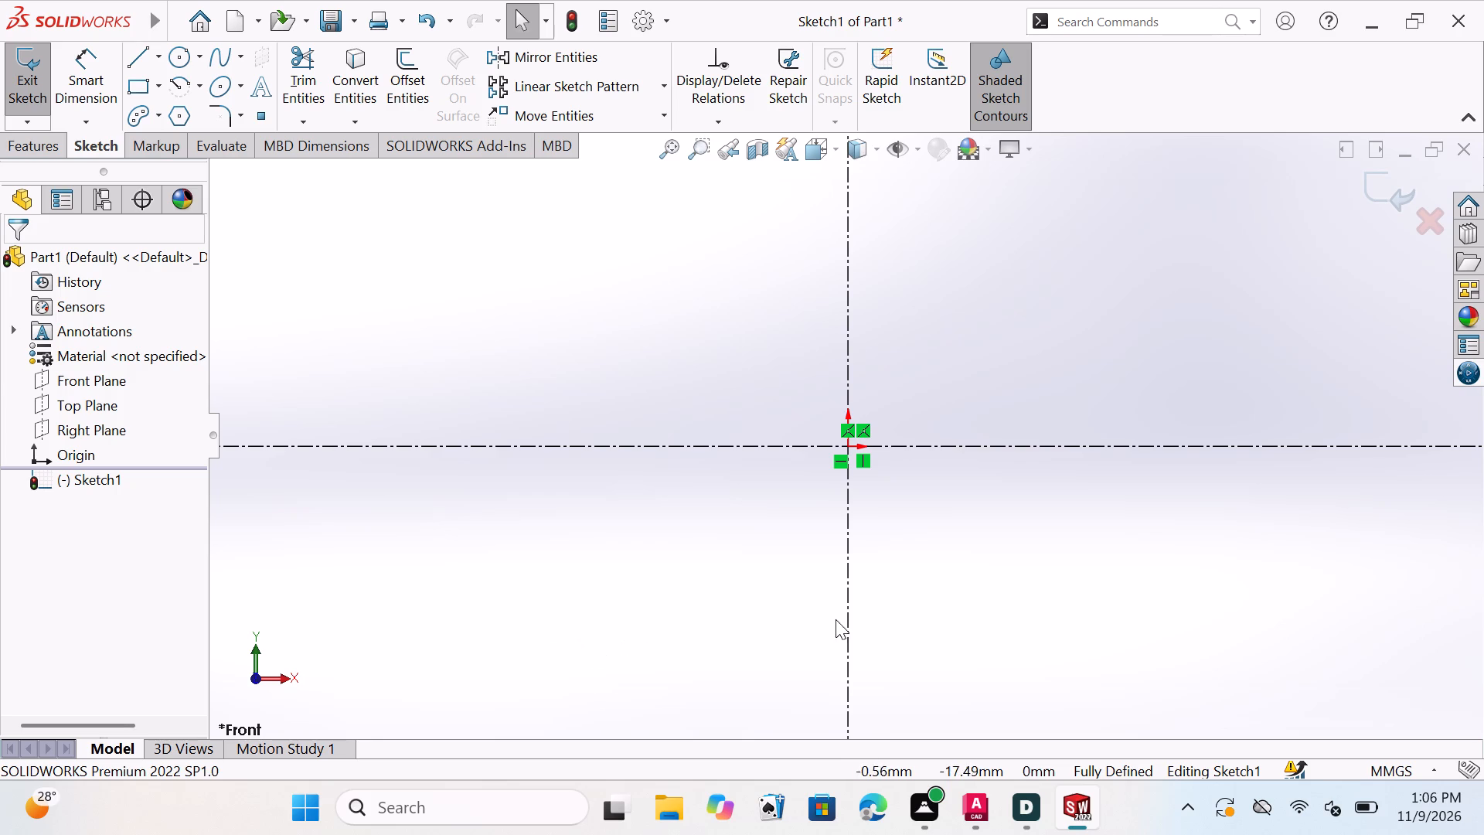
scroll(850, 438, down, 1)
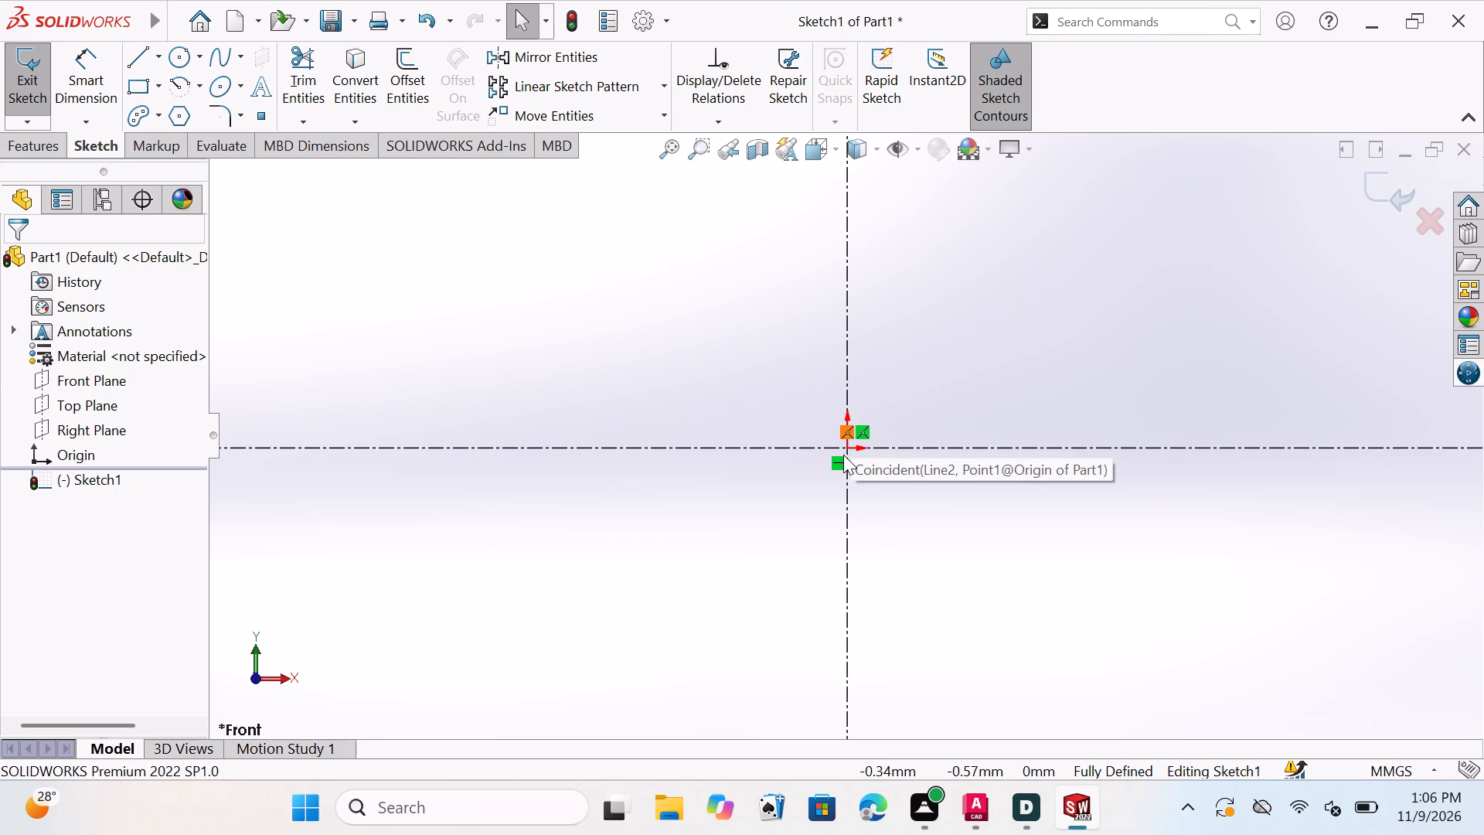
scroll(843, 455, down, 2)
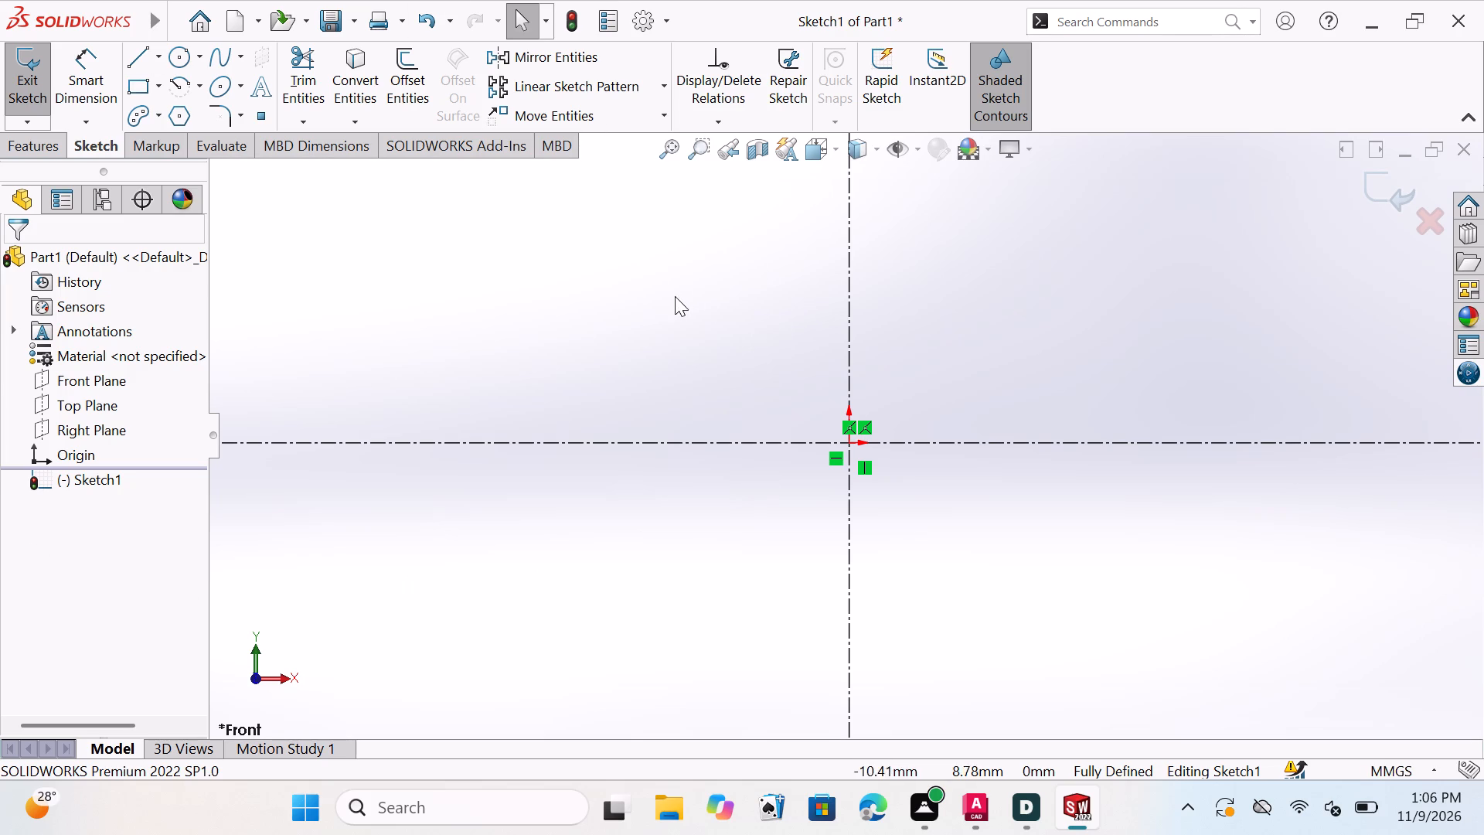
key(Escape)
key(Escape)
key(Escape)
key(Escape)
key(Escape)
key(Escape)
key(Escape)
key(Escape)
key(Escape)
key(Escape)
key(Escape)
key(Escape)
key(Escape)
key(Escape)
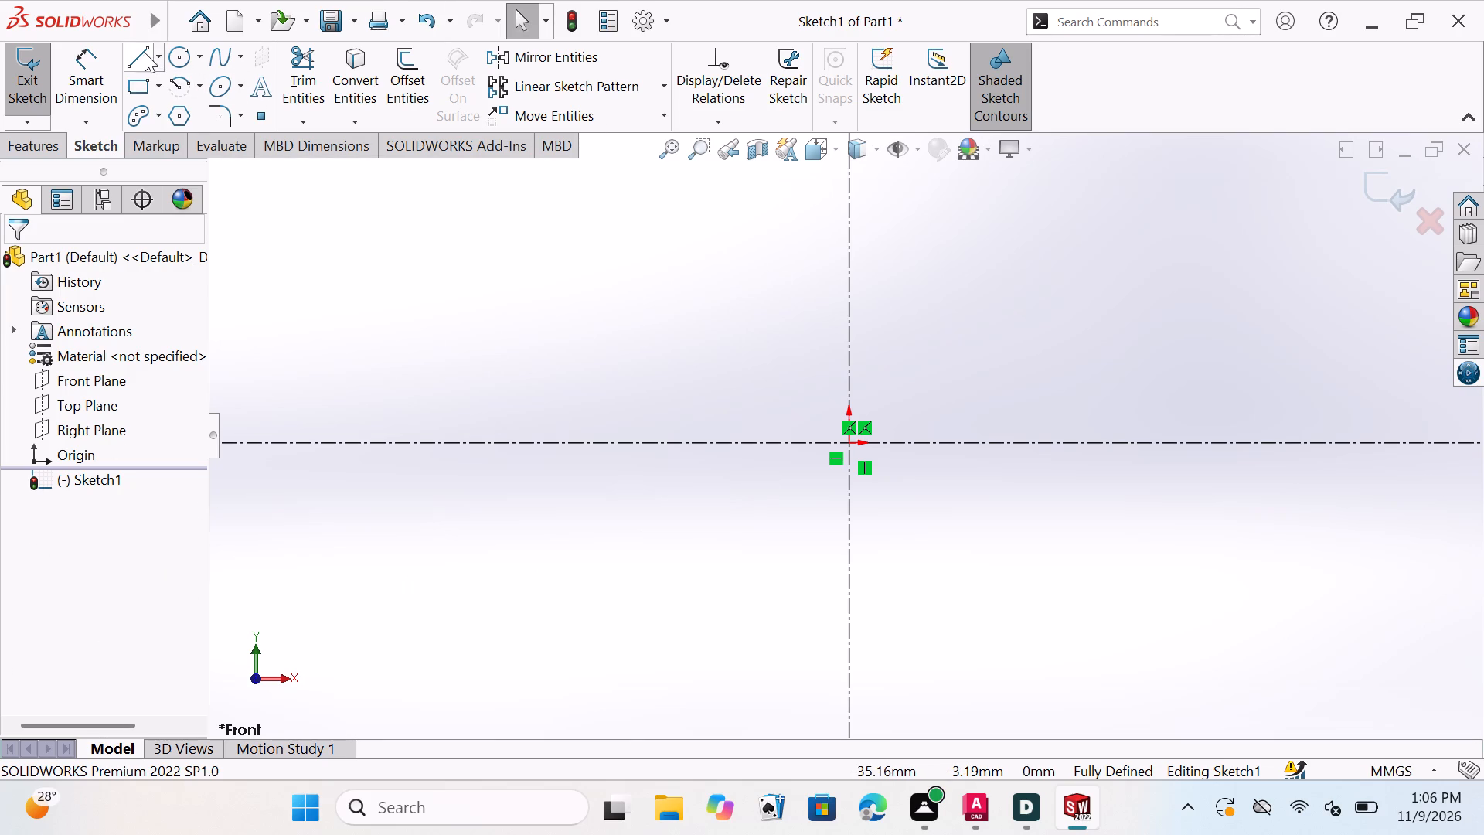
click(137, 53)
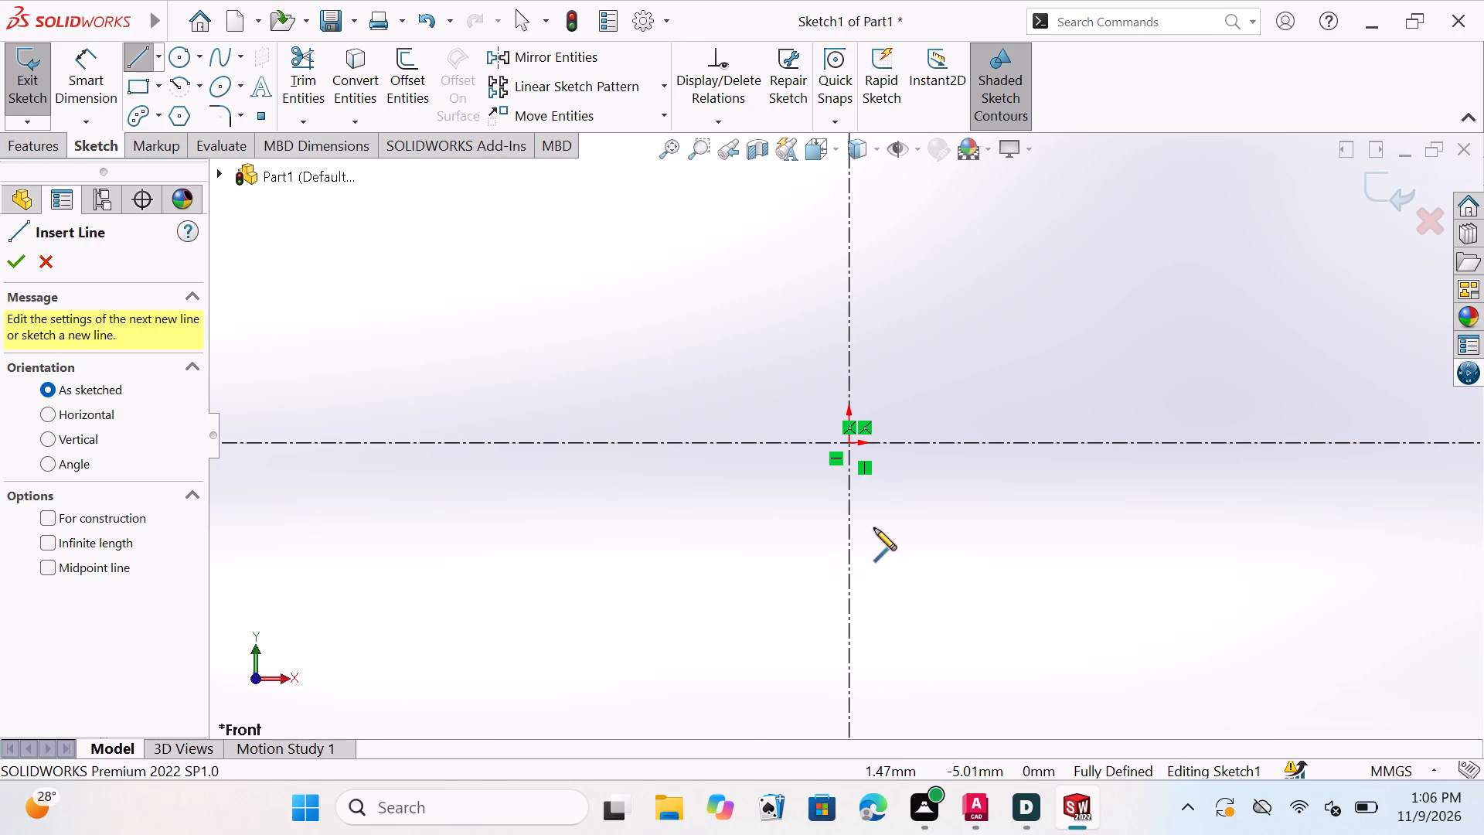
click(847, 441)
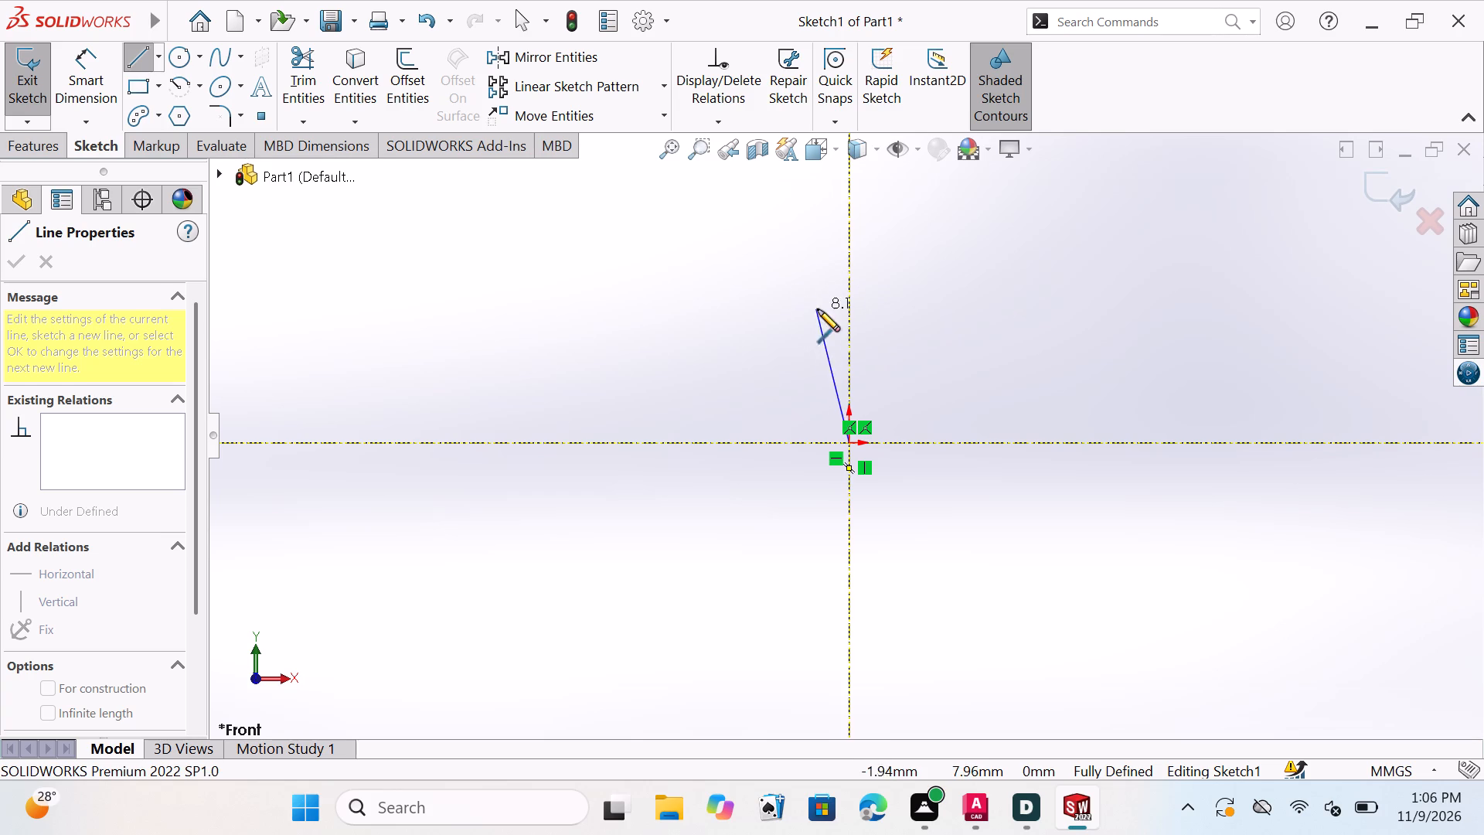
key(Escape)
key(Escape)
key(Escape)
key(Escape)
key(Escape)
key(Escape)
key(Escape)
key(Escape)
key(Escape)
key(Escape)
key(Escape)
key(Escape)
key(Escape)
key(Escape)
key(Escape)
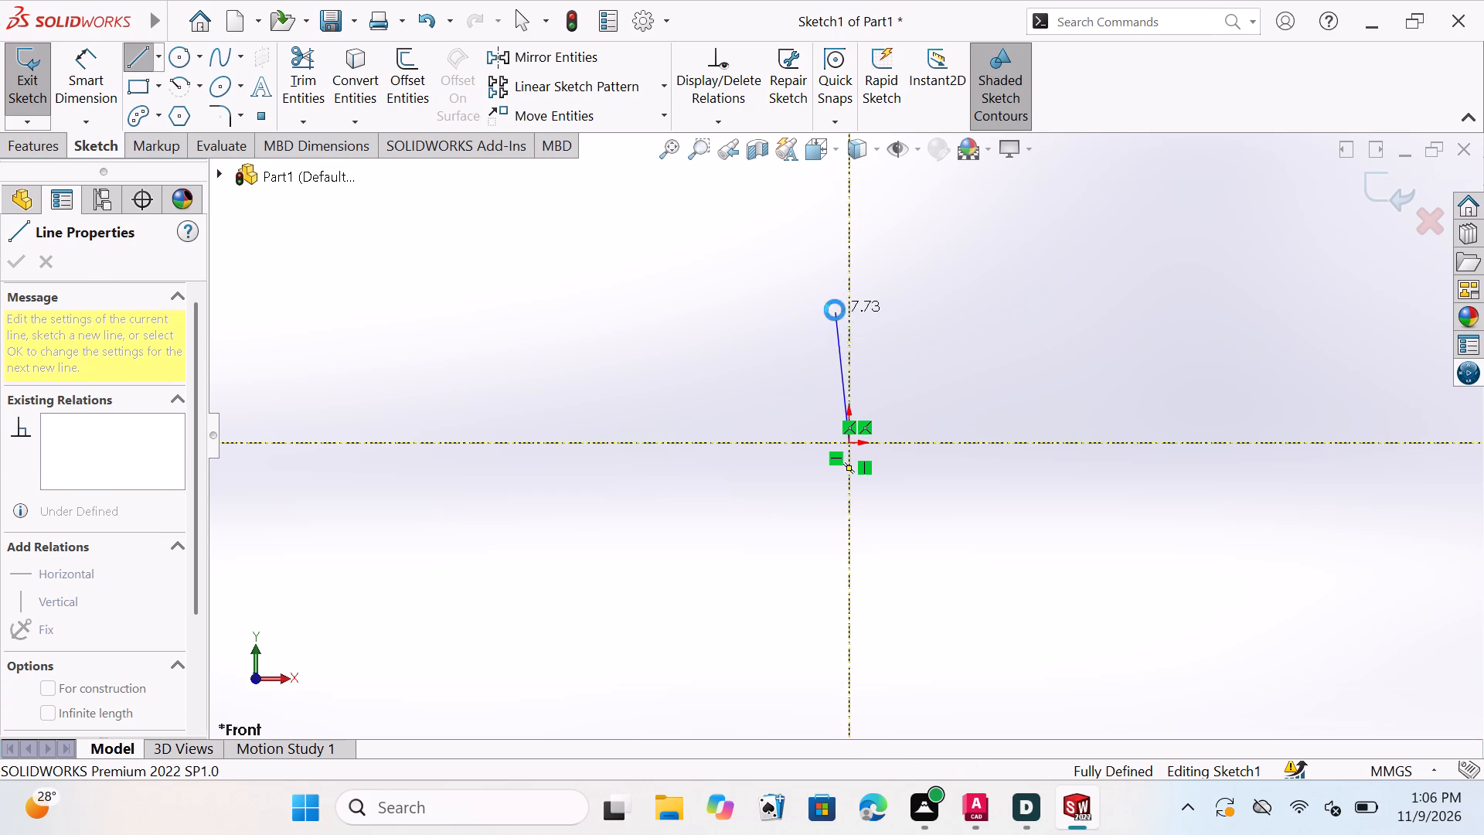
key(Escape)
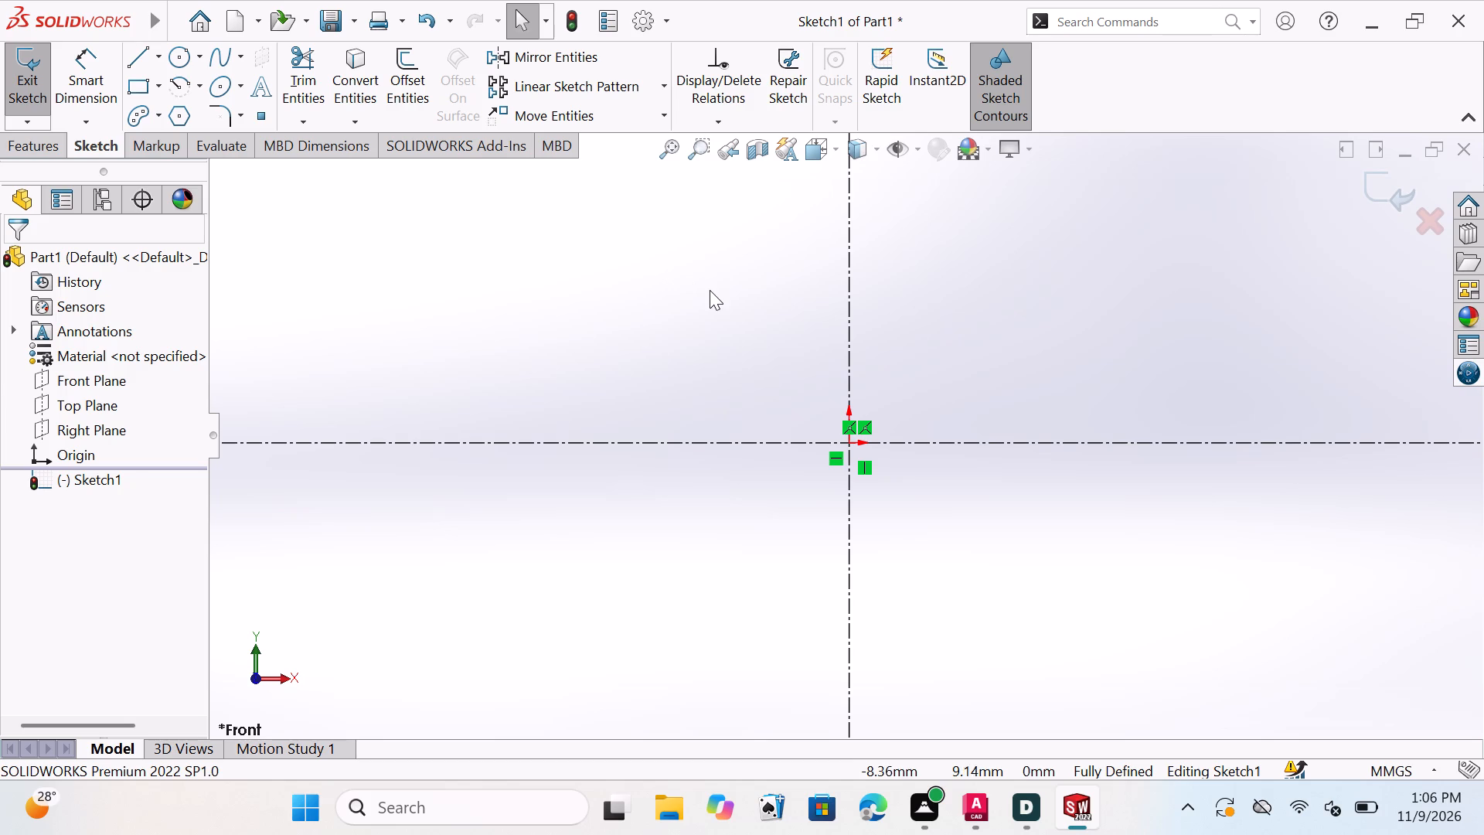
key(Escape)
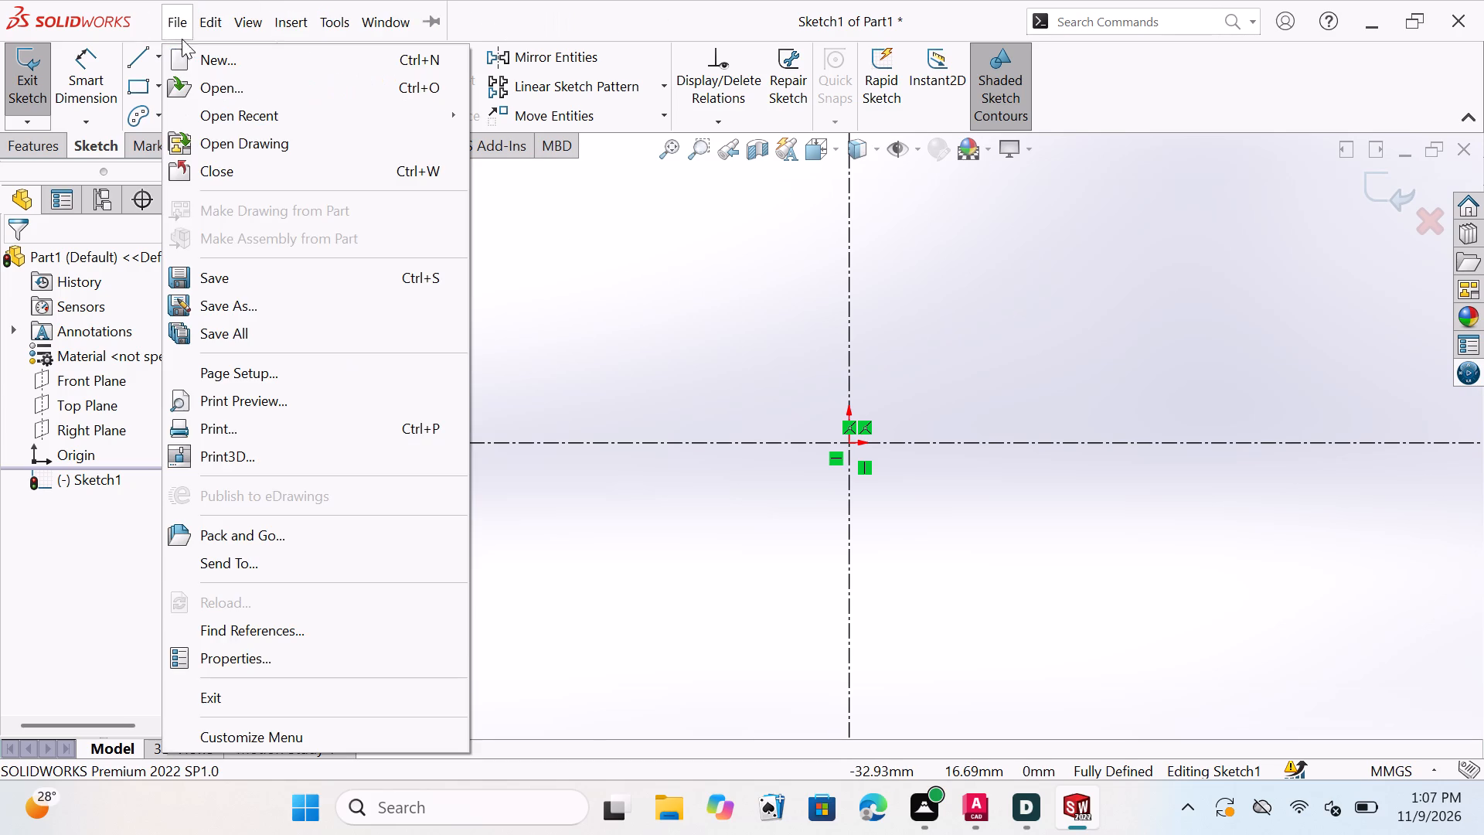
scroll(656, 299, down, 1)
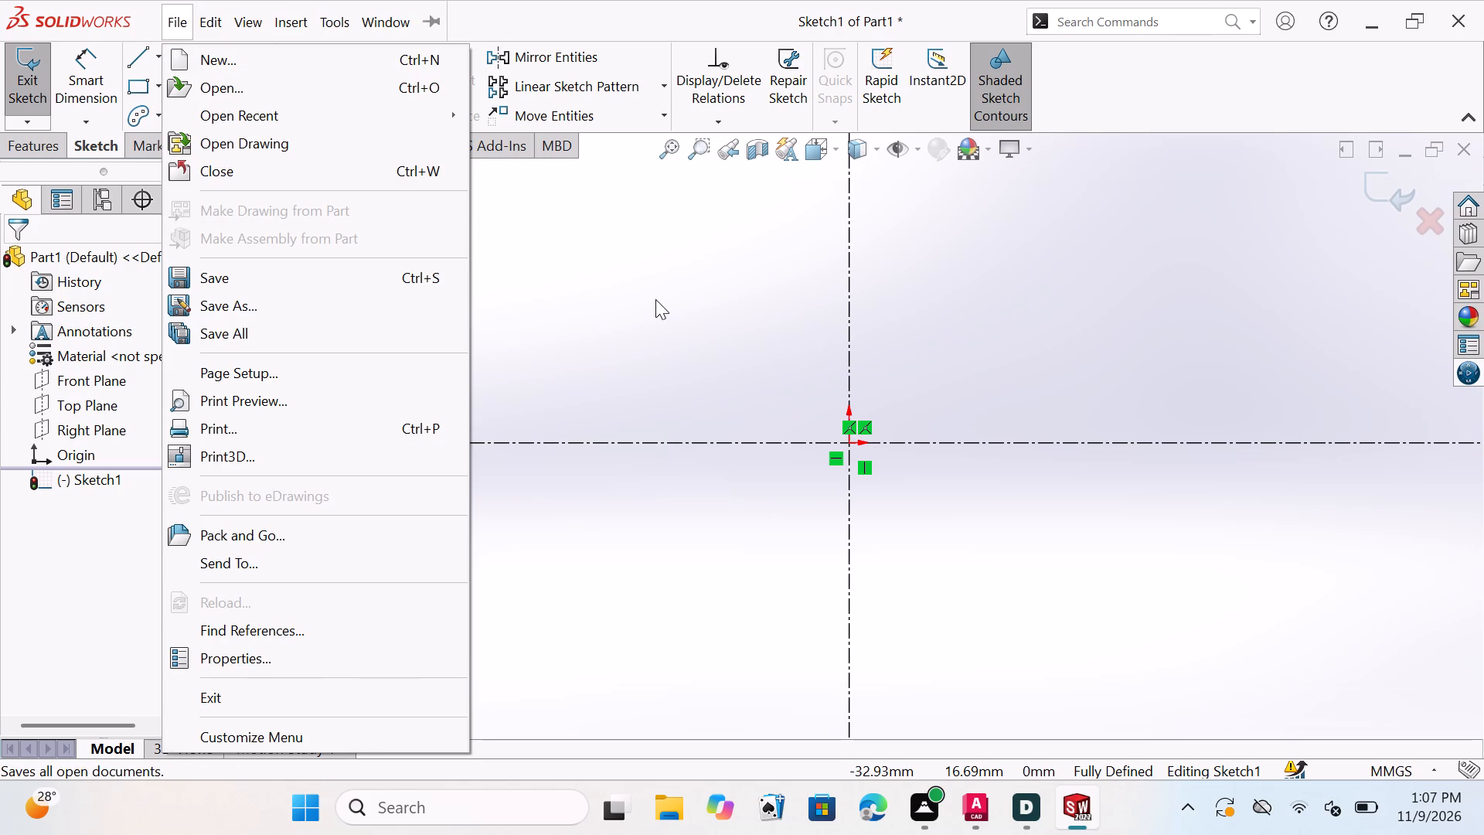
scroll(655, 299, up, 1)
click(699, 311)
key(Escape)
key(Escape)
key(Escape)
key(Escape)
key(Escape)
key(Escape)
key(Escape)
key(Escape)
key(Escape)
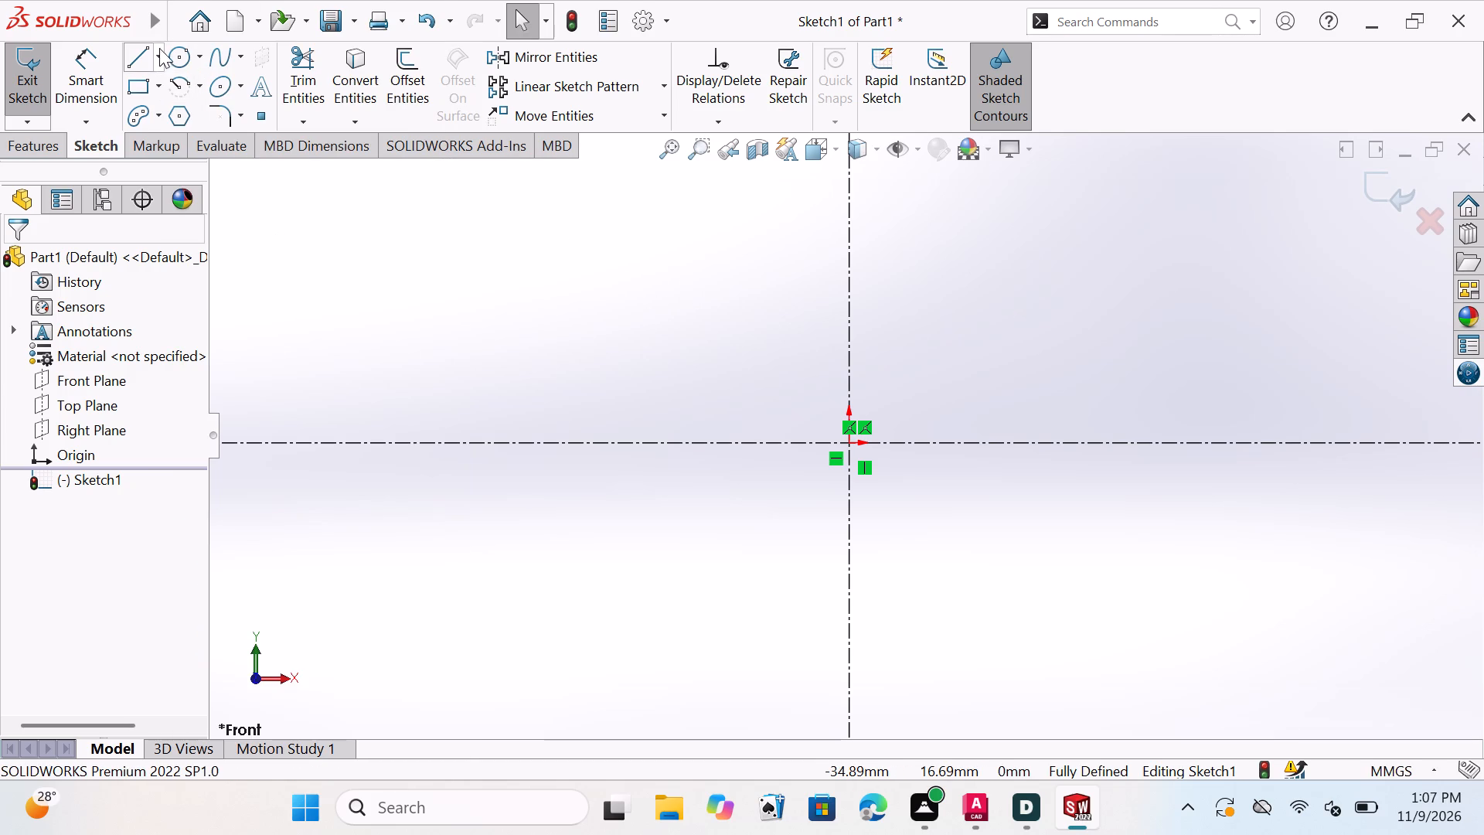
Sketch a circle centered on the origin with a radius of about 6.9 mm.
click(179, 54)
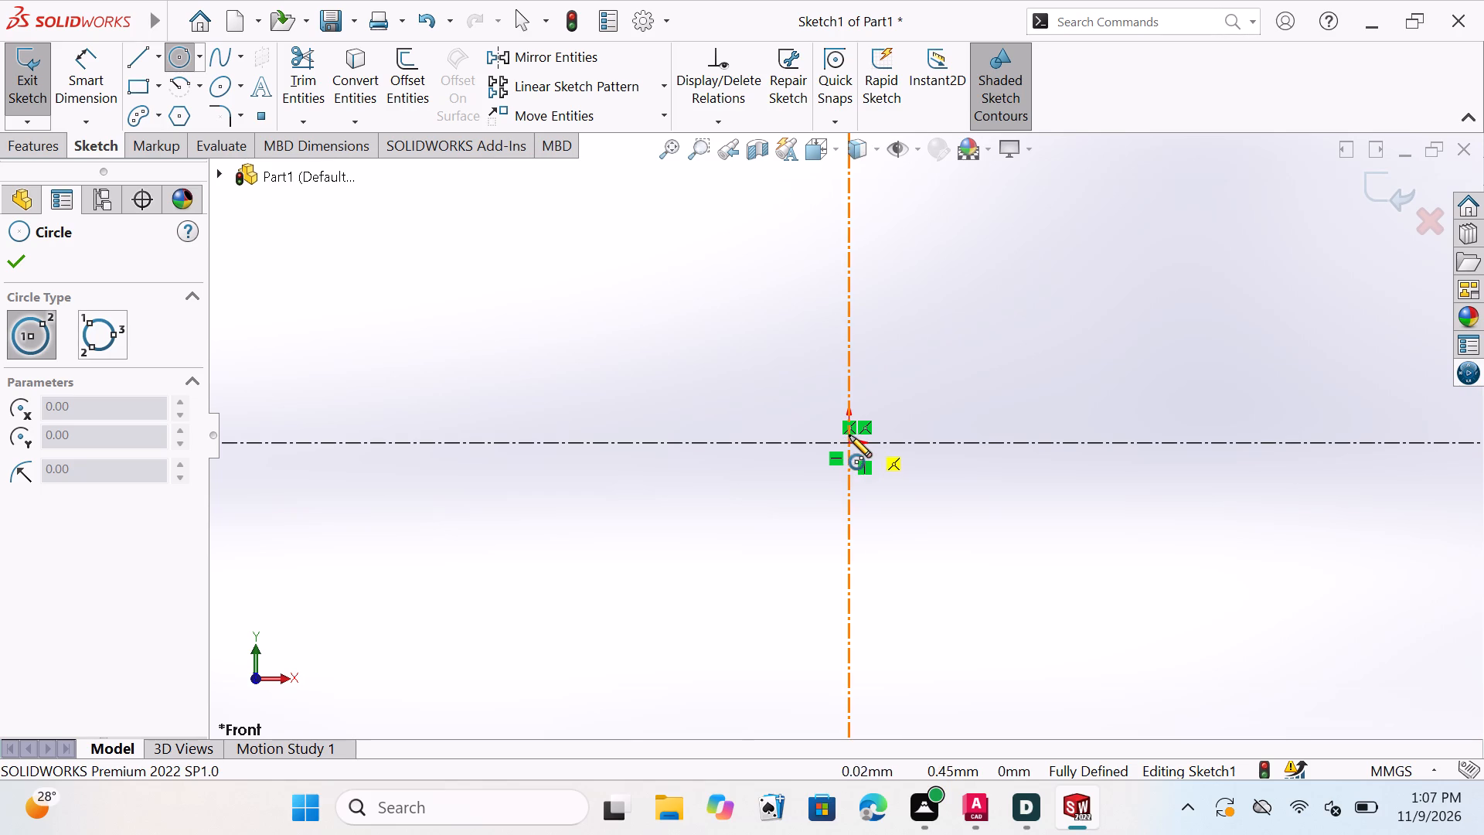
click(849, 443)
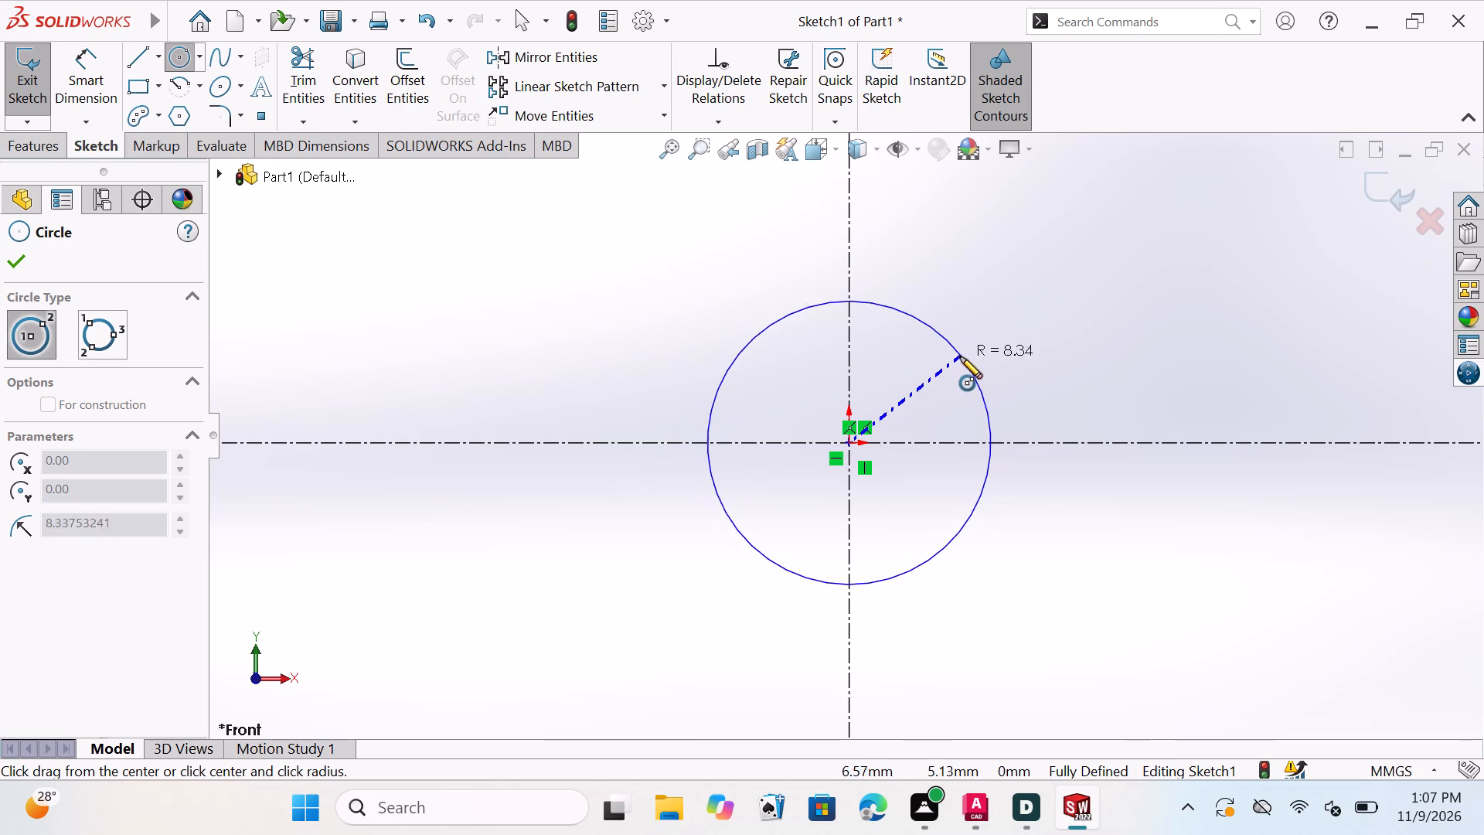
click(945, 376)
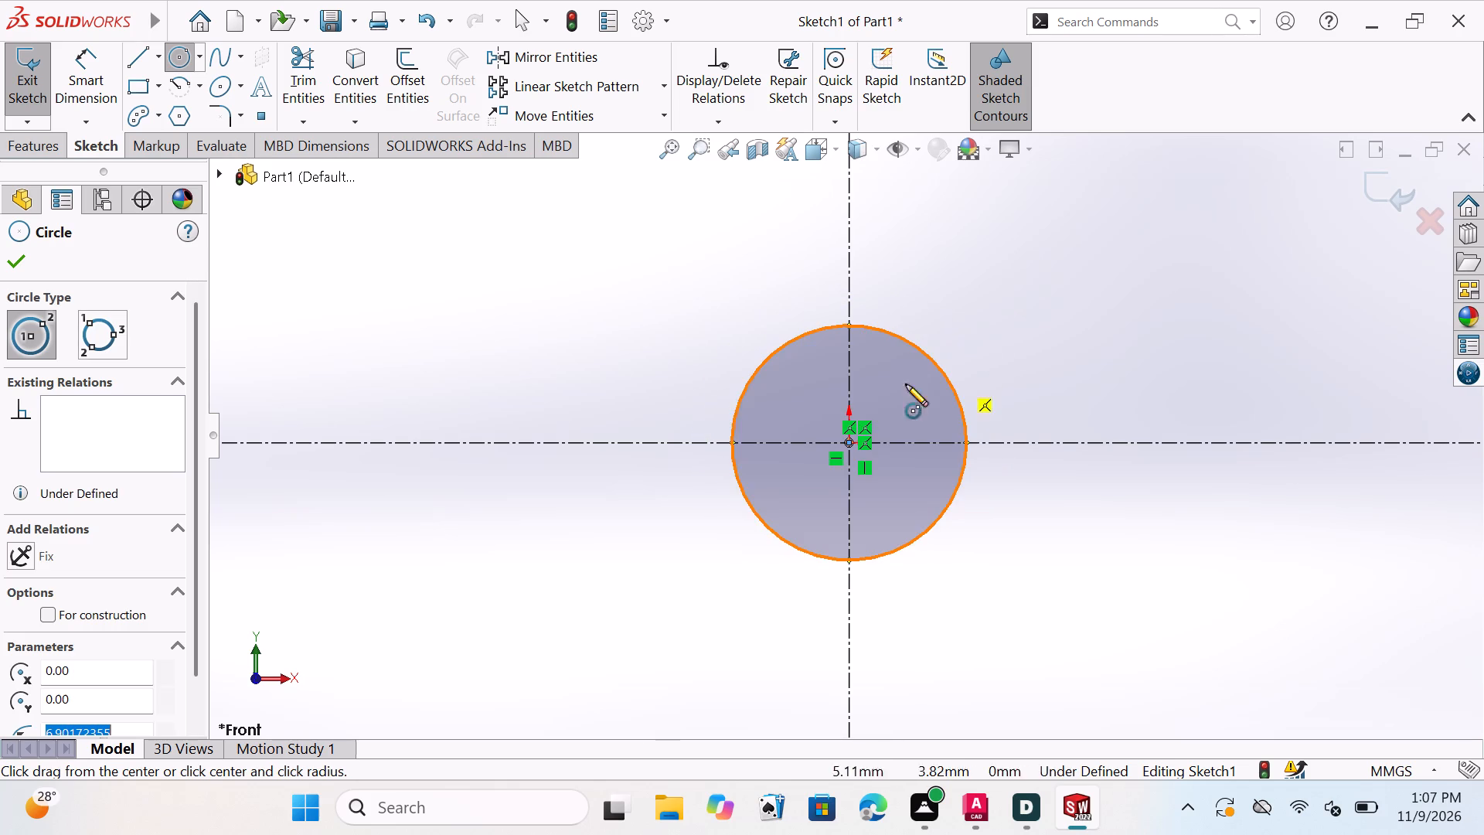
click(19, 257)
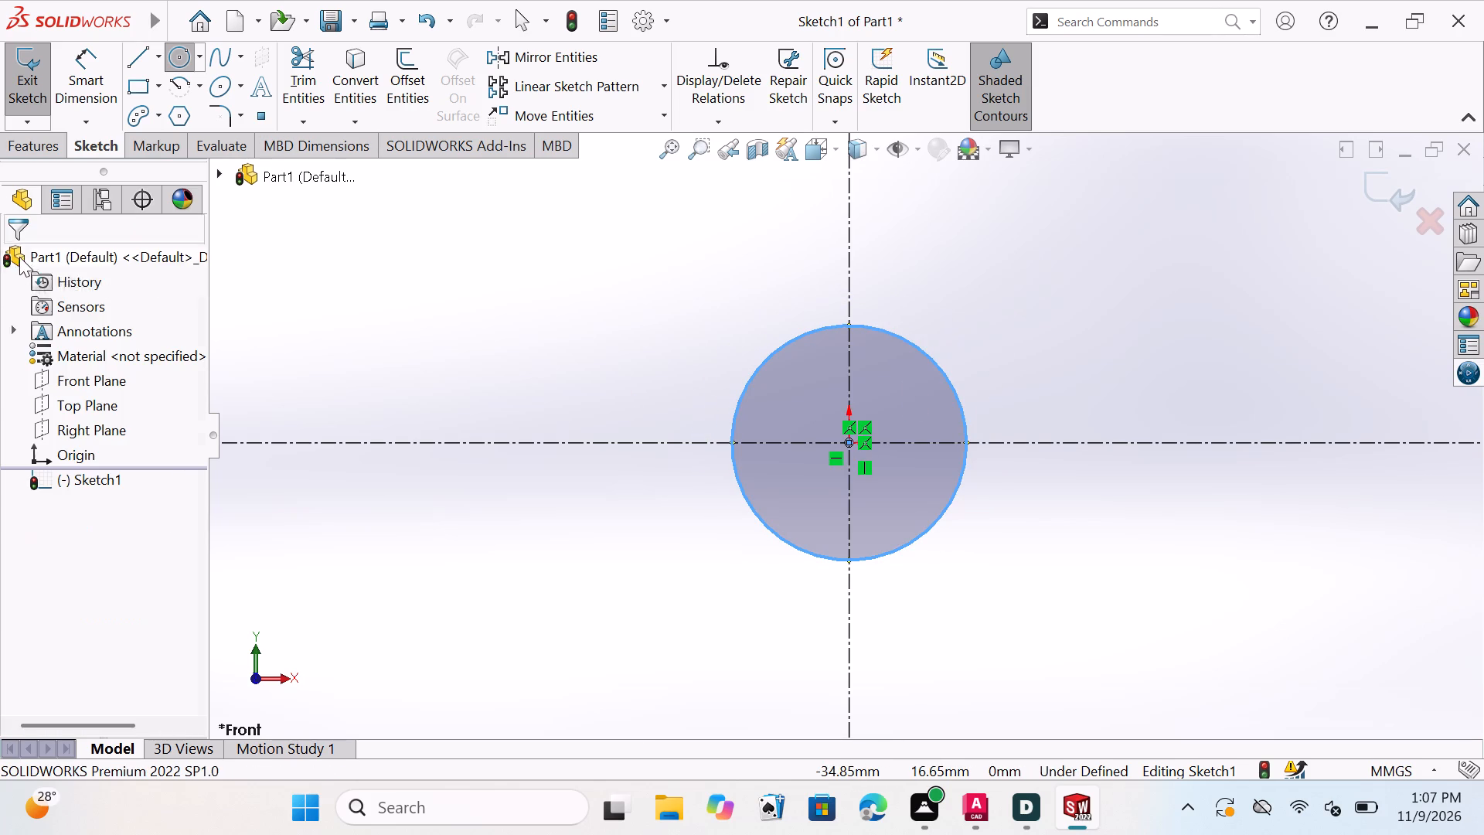
key(Escape)
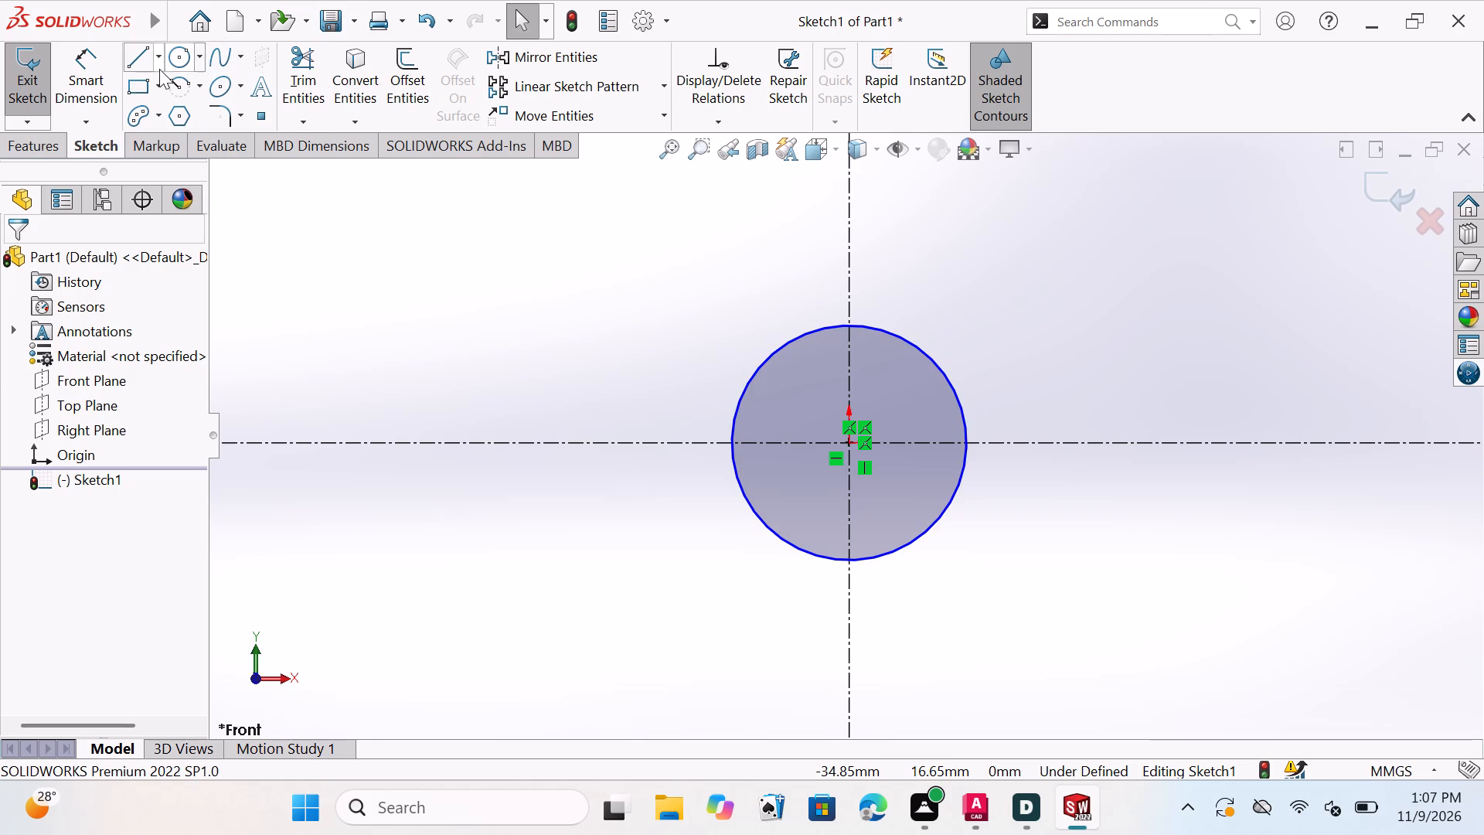
key(Escape)
key(Escape)
key(Escape)
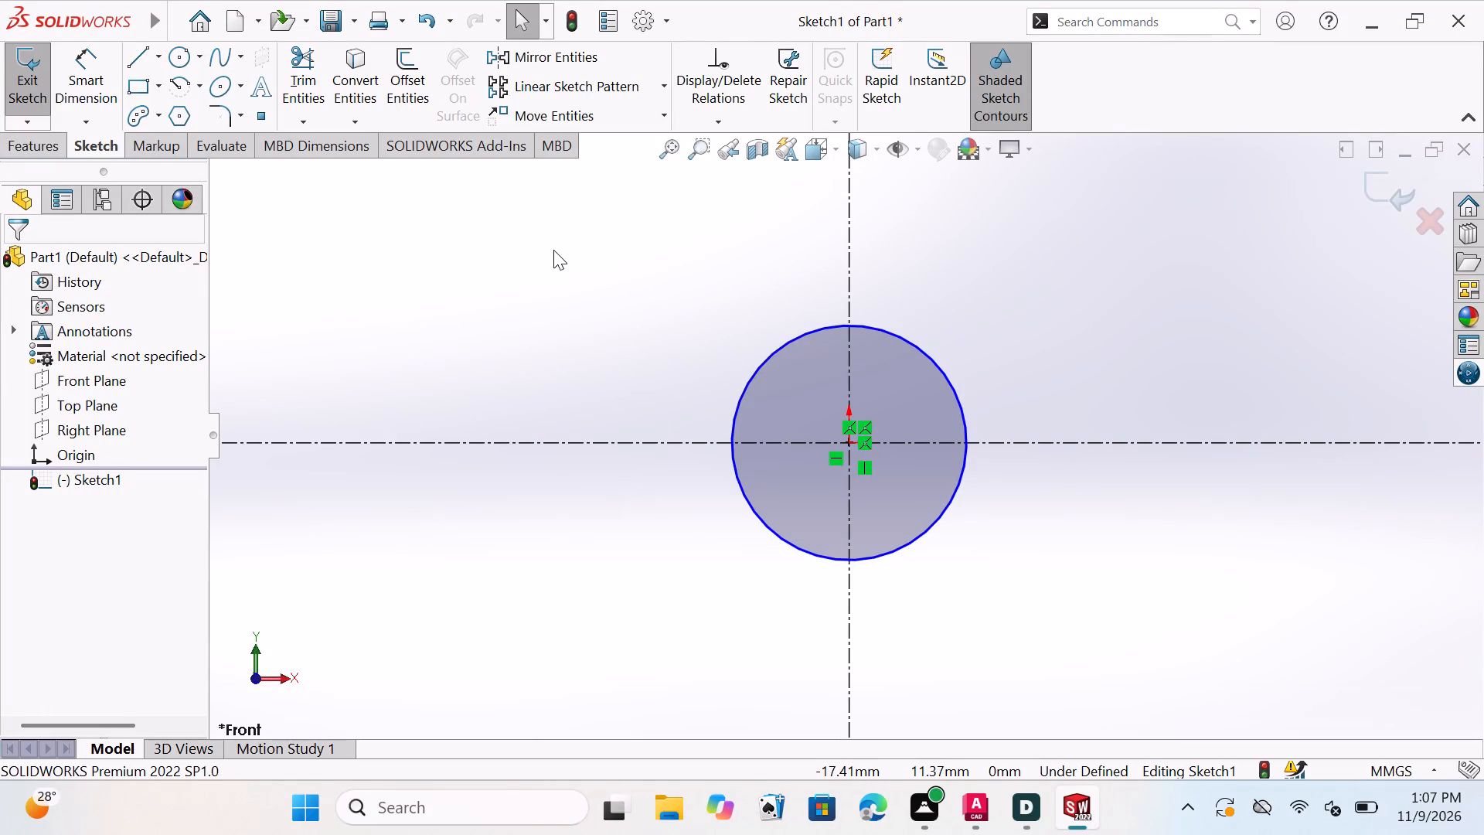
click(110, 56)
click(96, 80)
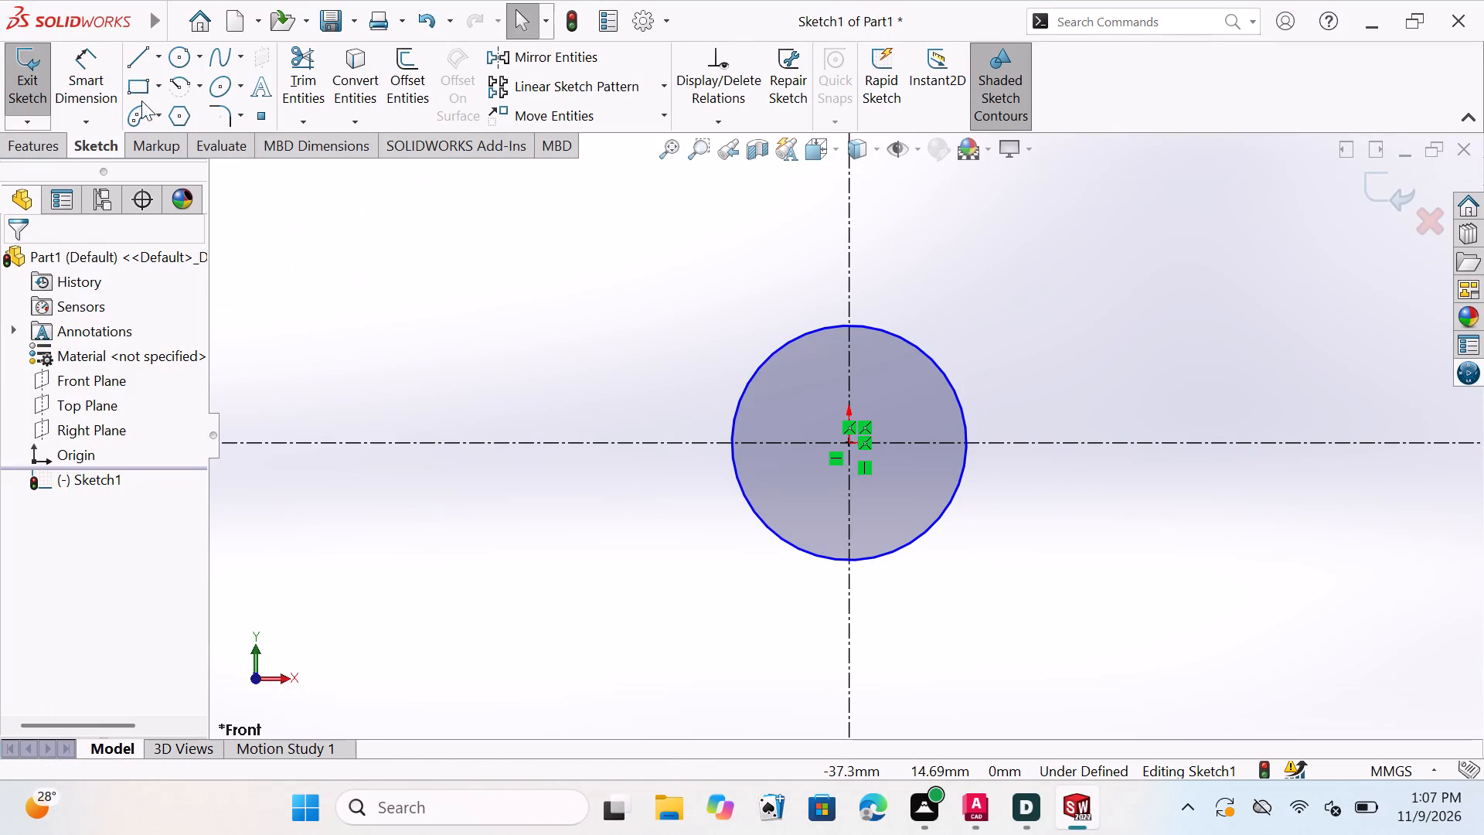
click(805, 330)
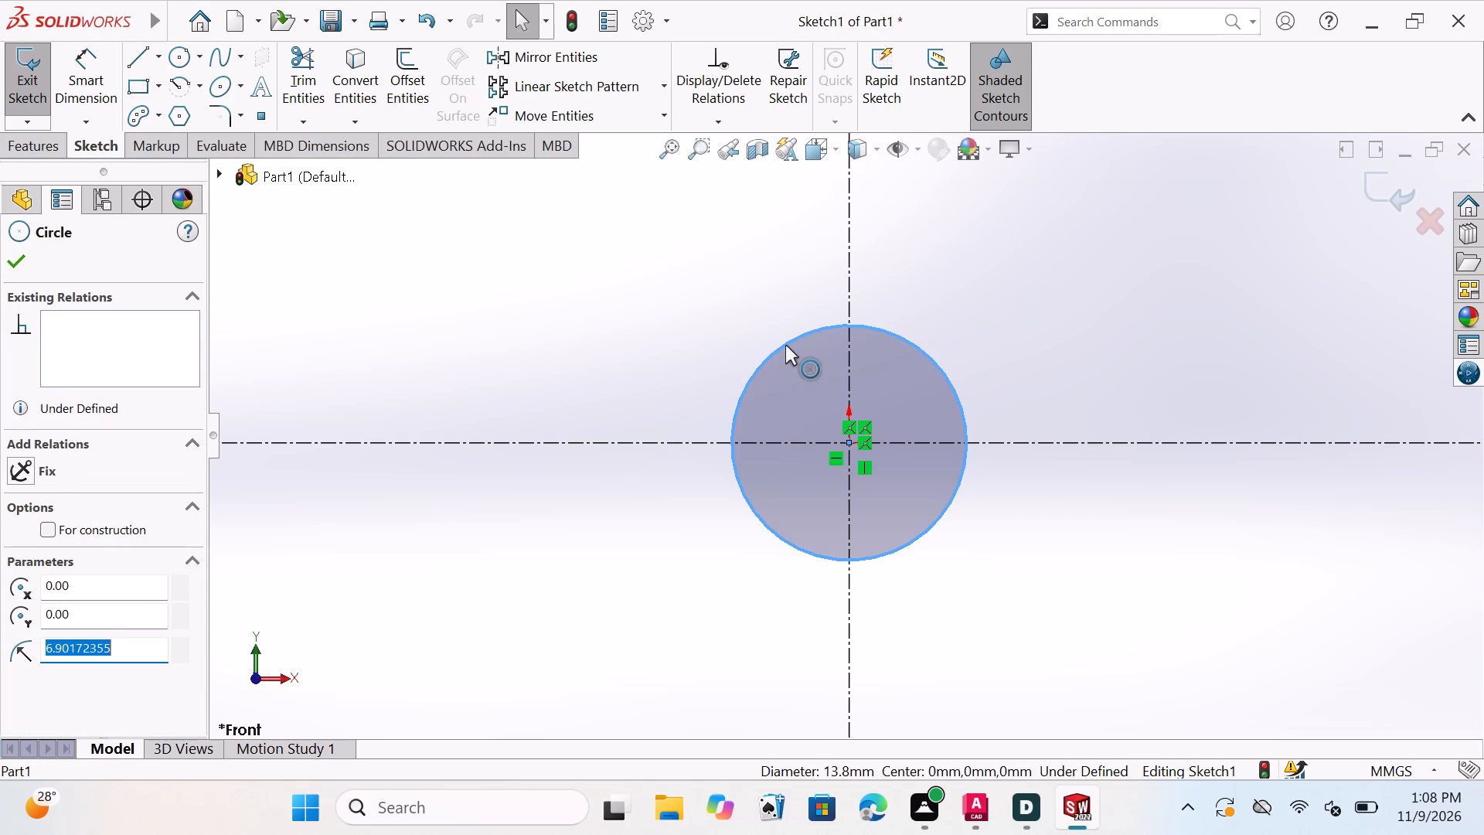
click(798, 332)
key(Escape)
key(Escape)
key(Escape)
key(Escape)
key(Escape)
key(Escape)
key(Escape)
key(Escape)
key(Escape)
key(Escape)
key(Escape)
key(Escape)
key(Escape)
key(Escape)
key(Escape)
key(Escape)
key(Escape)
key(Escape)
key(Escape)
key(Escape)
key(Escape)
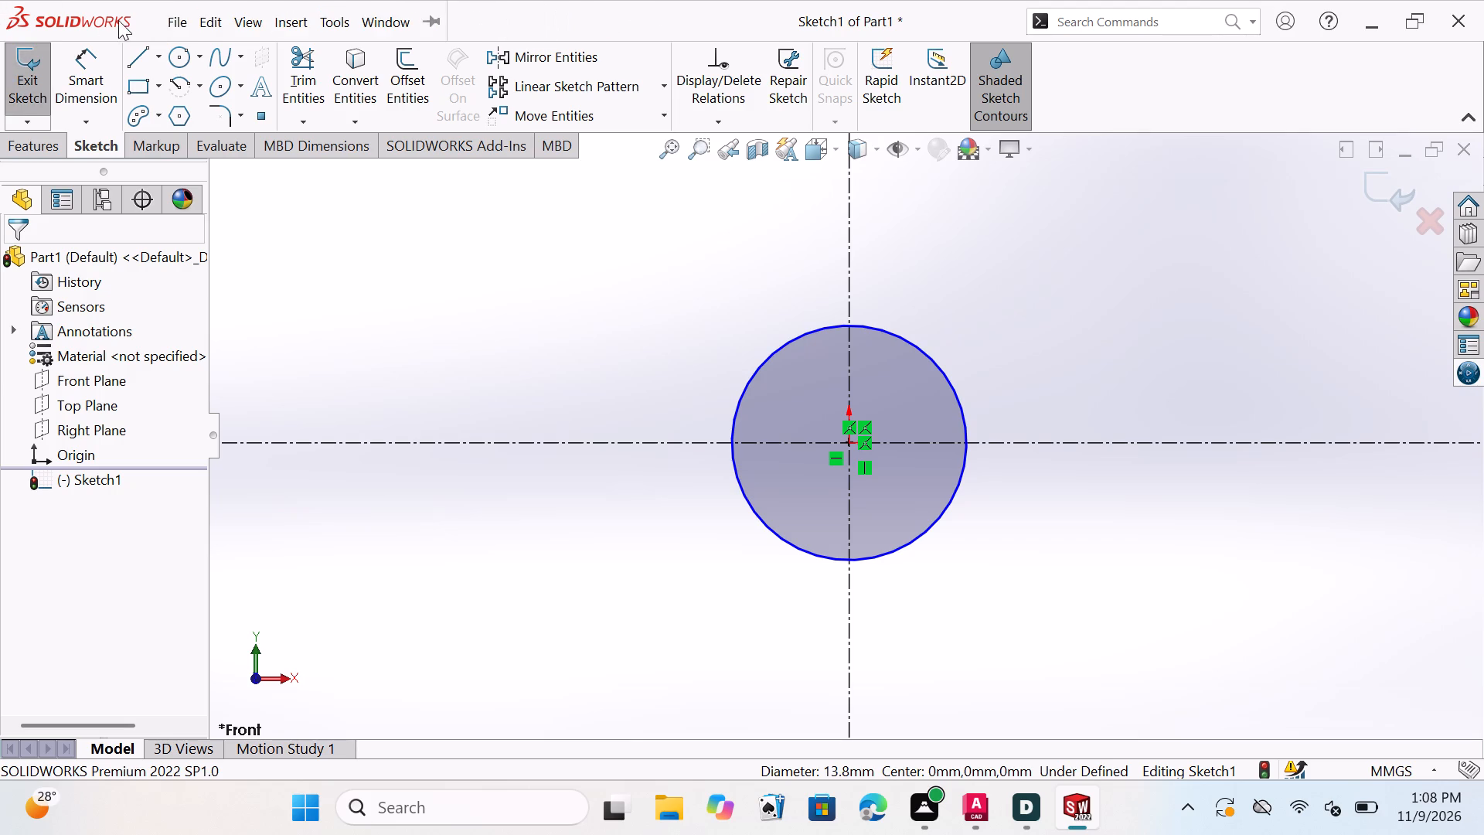
Dimension the circle centered on the origin to a diameter of 100 mm.
key(Escape)
click(91, 94)
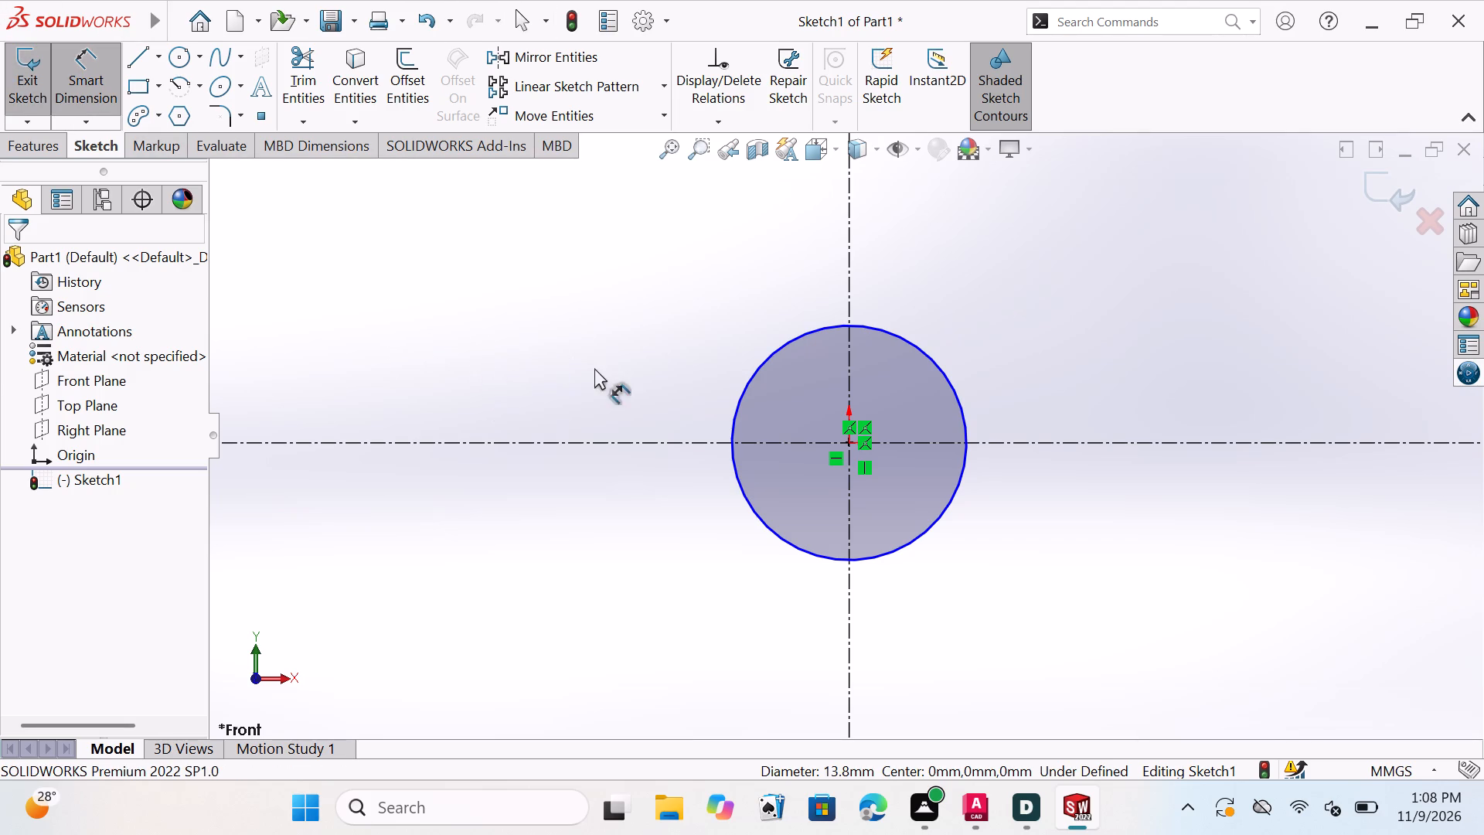
click(743, 387)
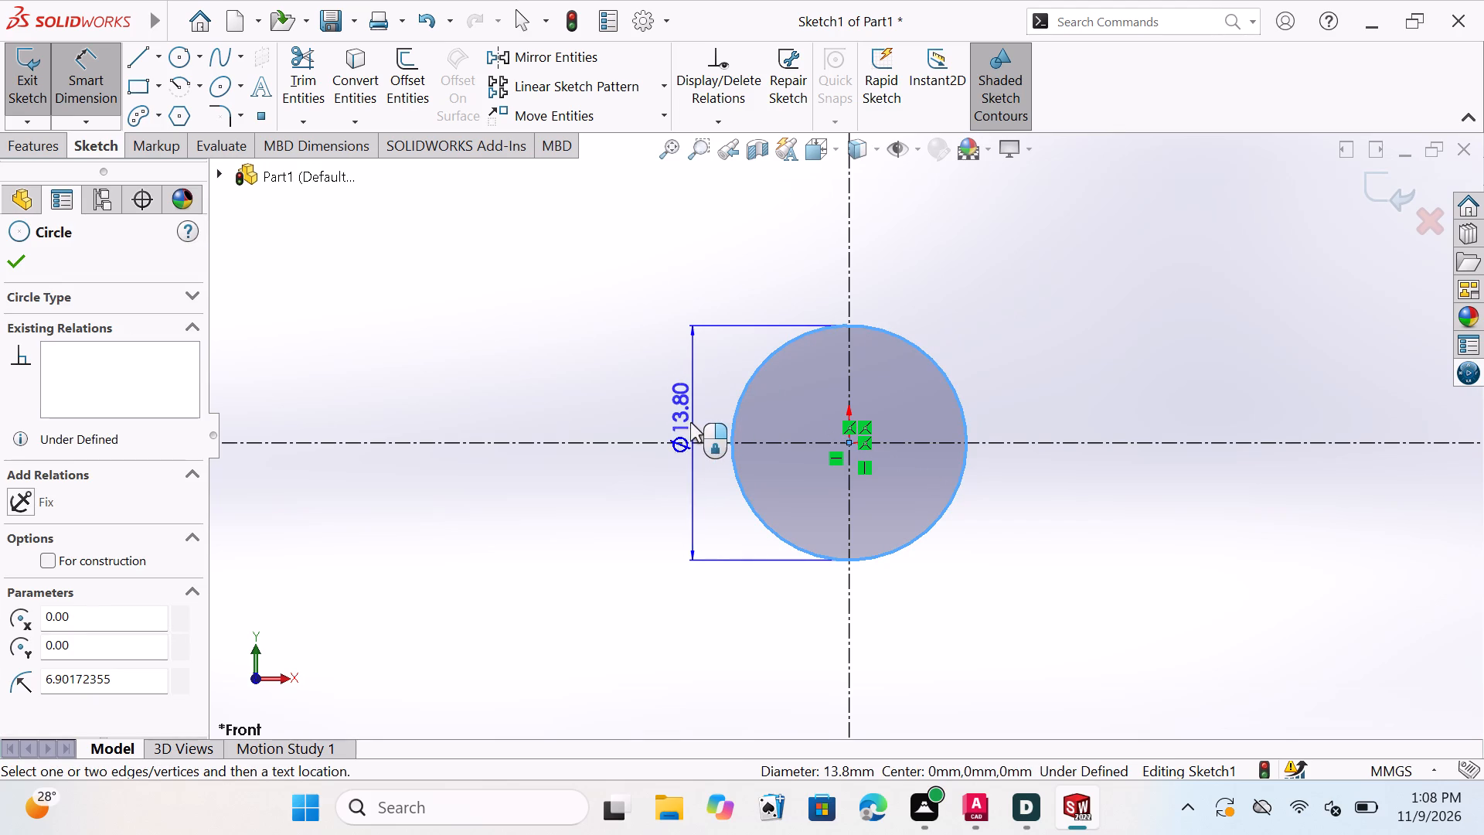
click(695, 412)
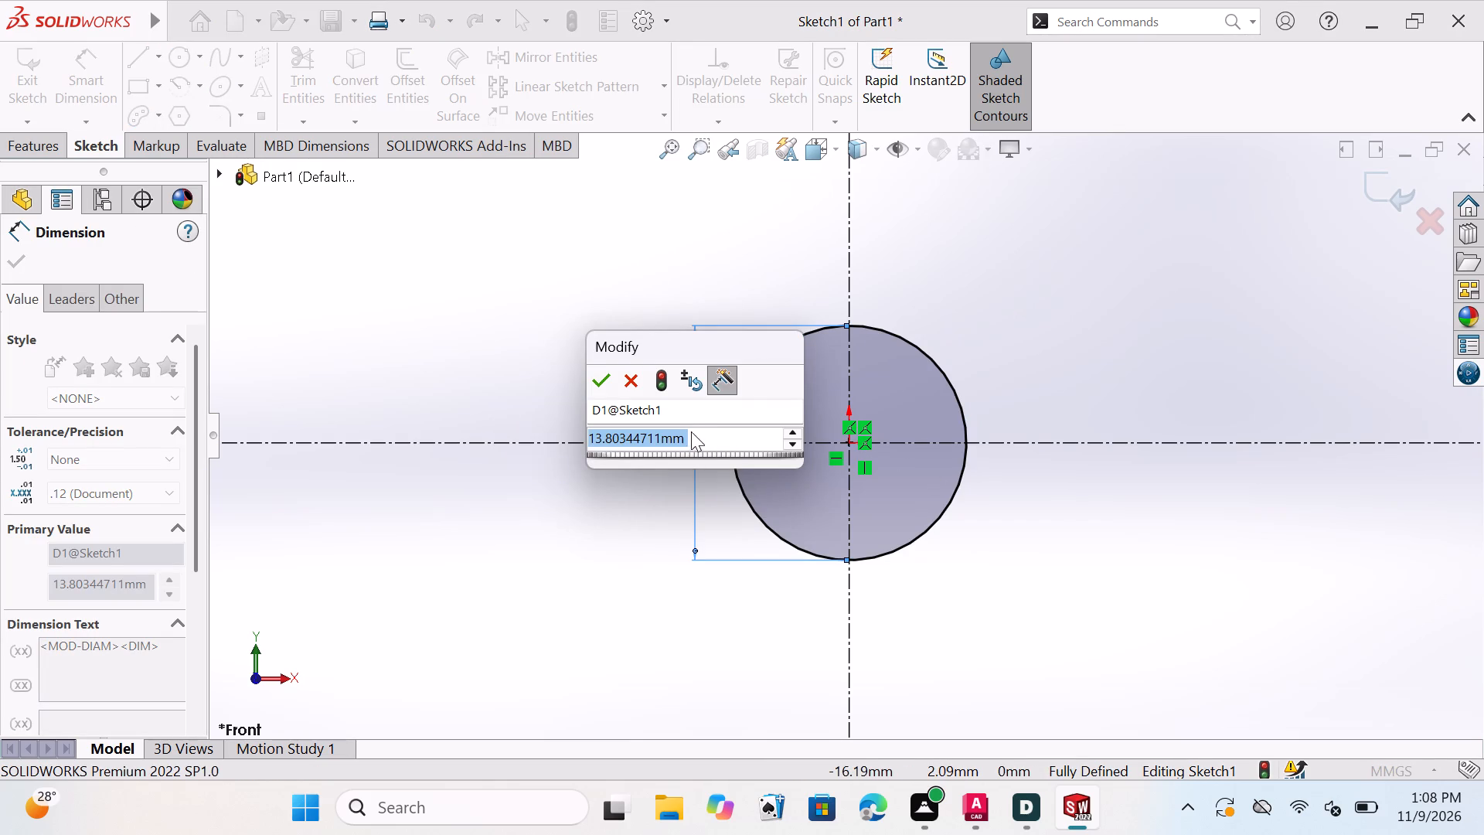
click(706, 441)
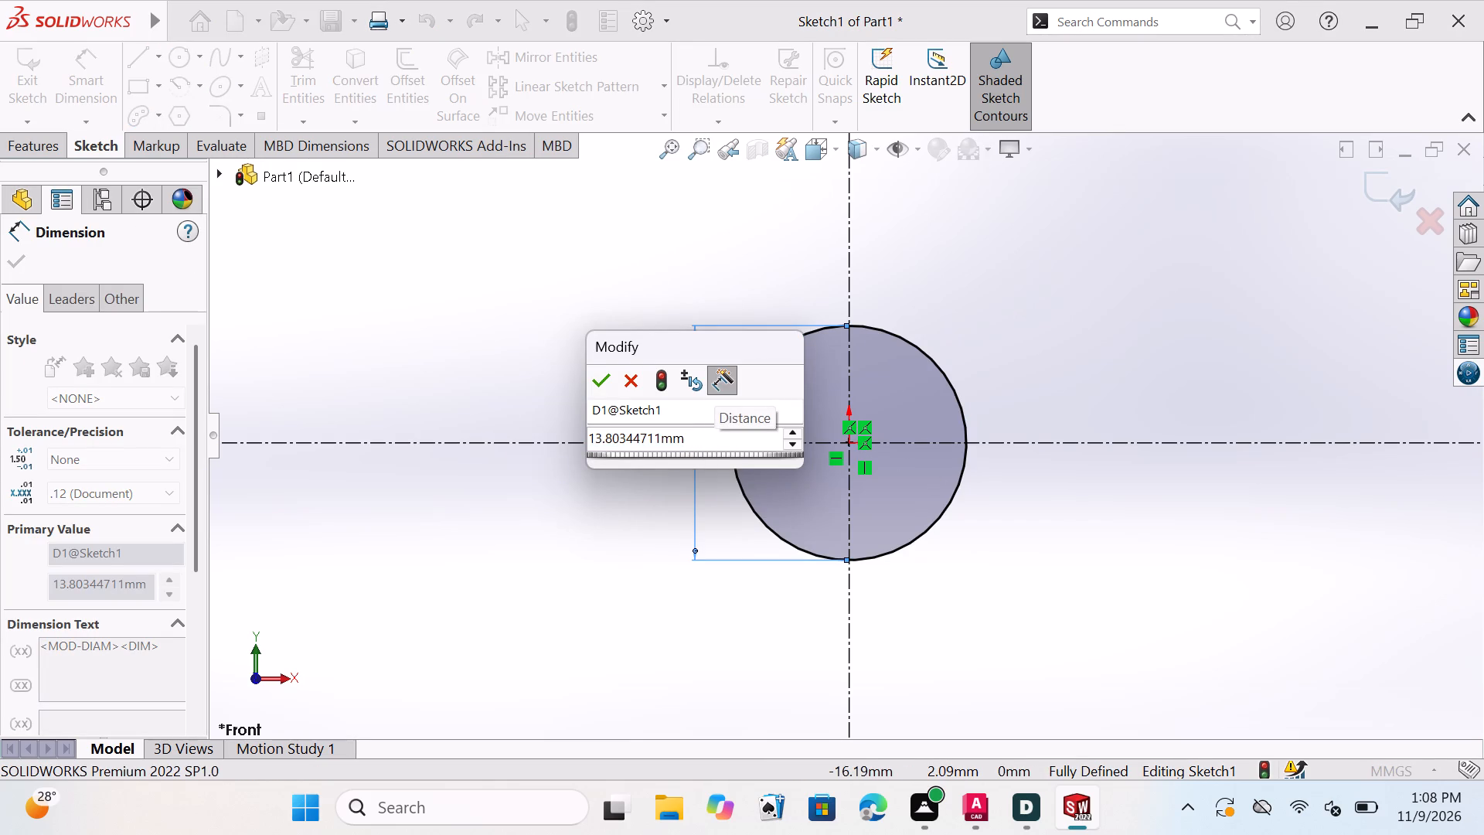
key(BackSpace)
key(BackSpace)
key(BackSpace)
key(BackSpace)
key(BackSpace)
key(BackSpace)
key(BackSpace)
key(BackSpace)
key(BackSpace)
key(BackSpace)
key(BackSpace)
key(BackSpace)
key(BackSpace)
key(BackSpace)
key(BackSpace)
key(BackSpace)
key(BackSpace)
key(BackSpace)
key(BackSpace)
key(BackSpace)
key(BackSpace)
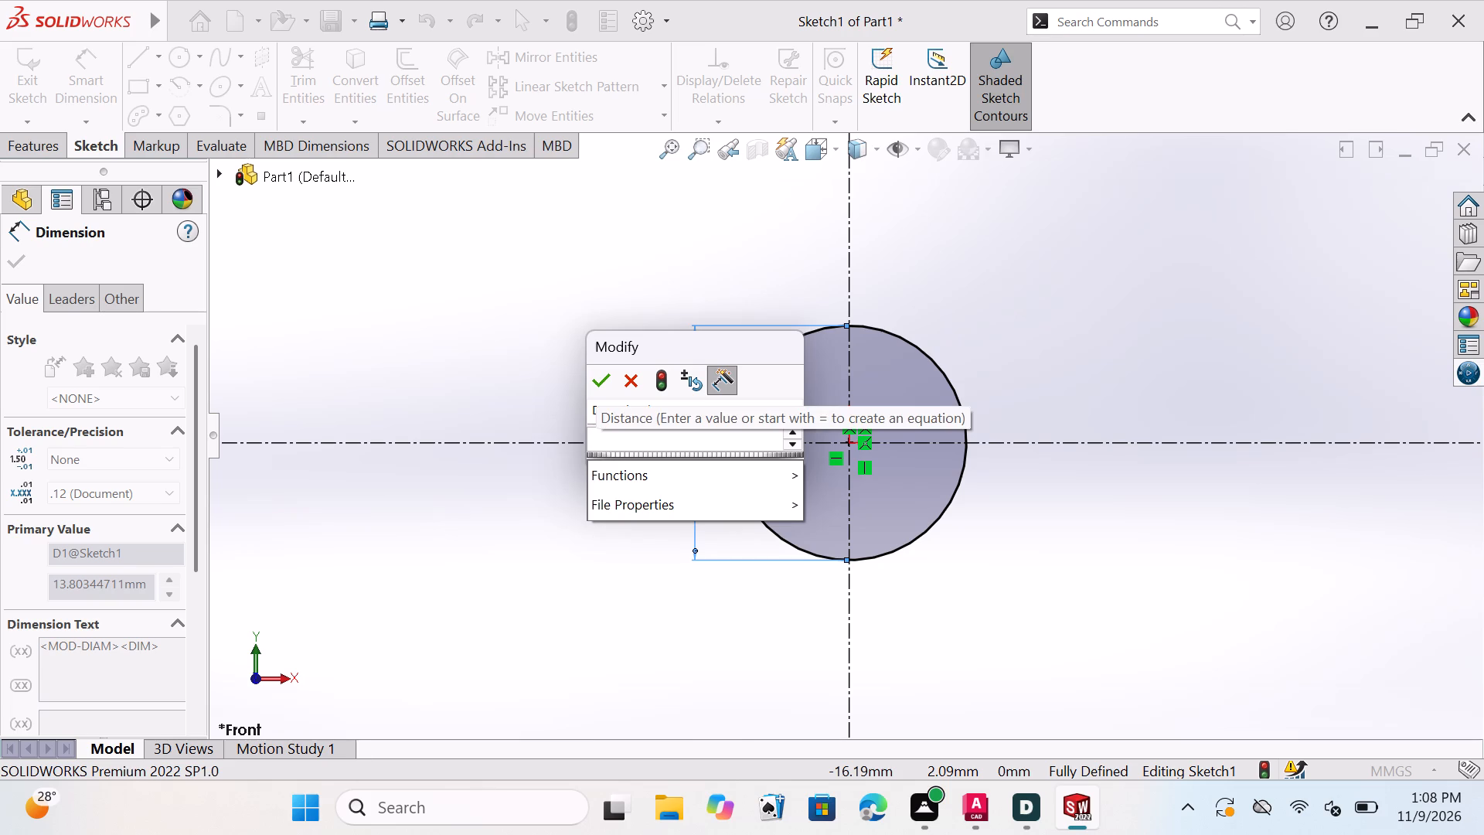
key(1)
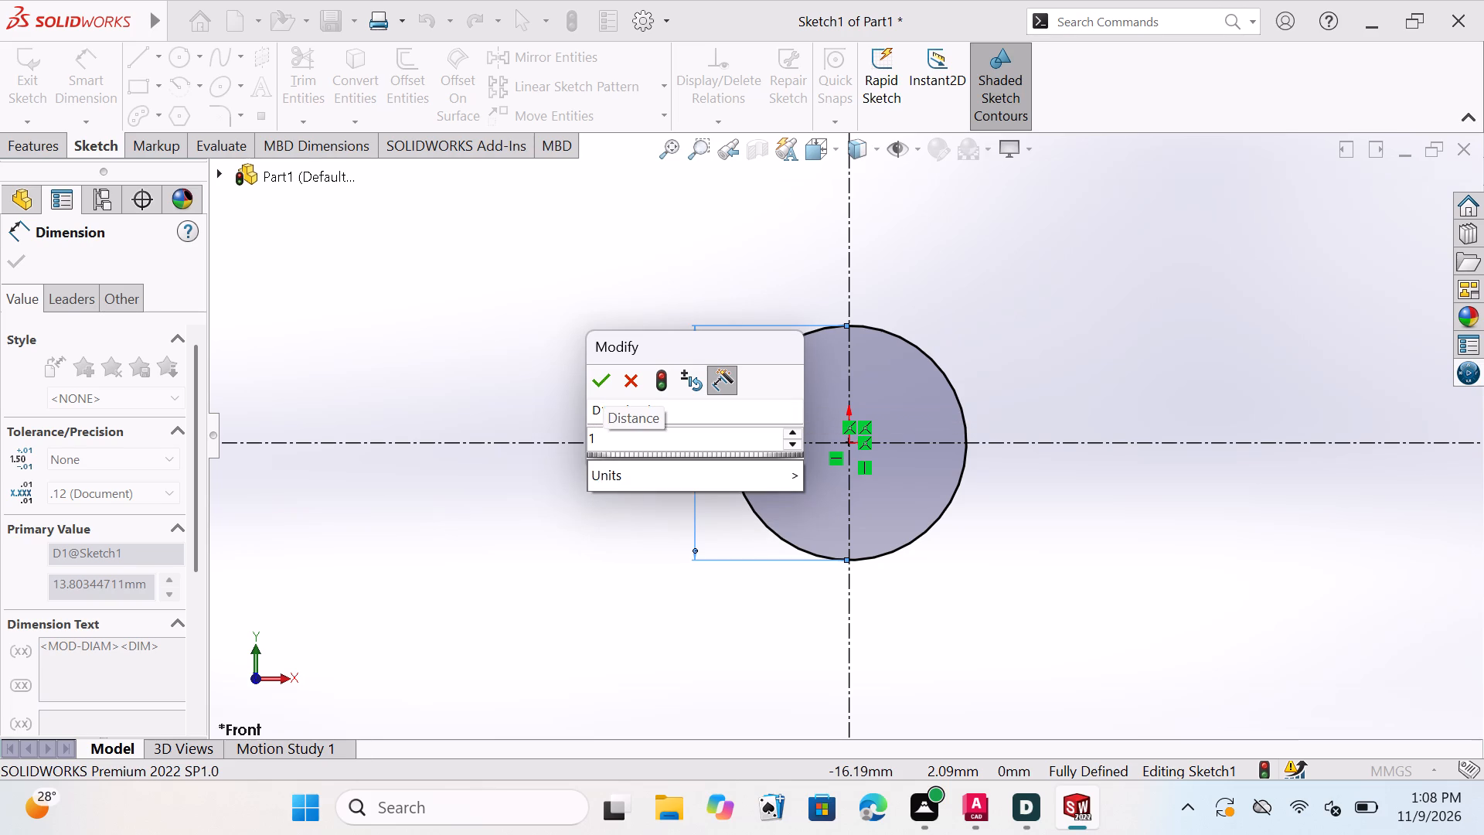
text(00)
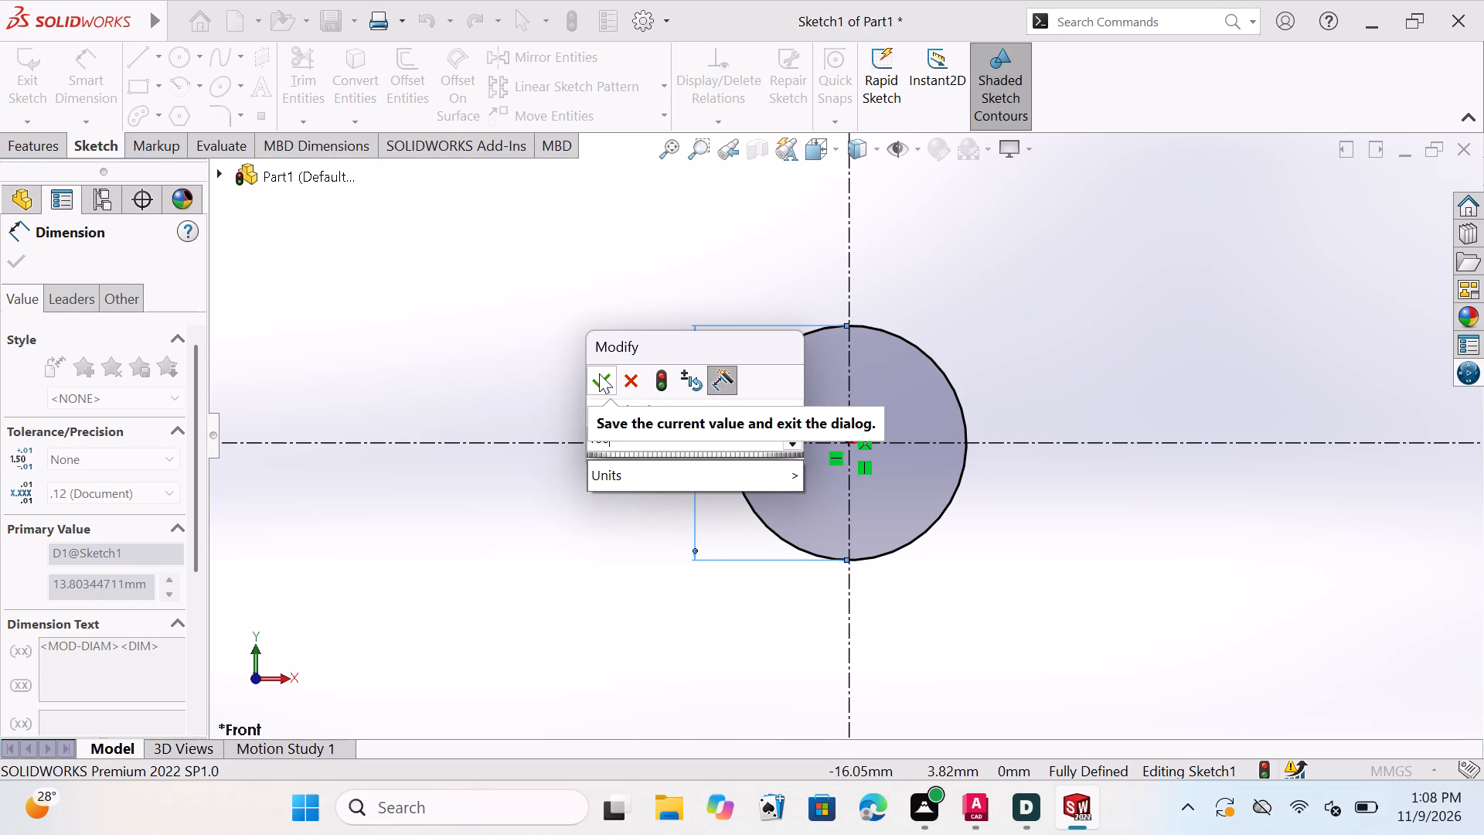
click(599, 373)
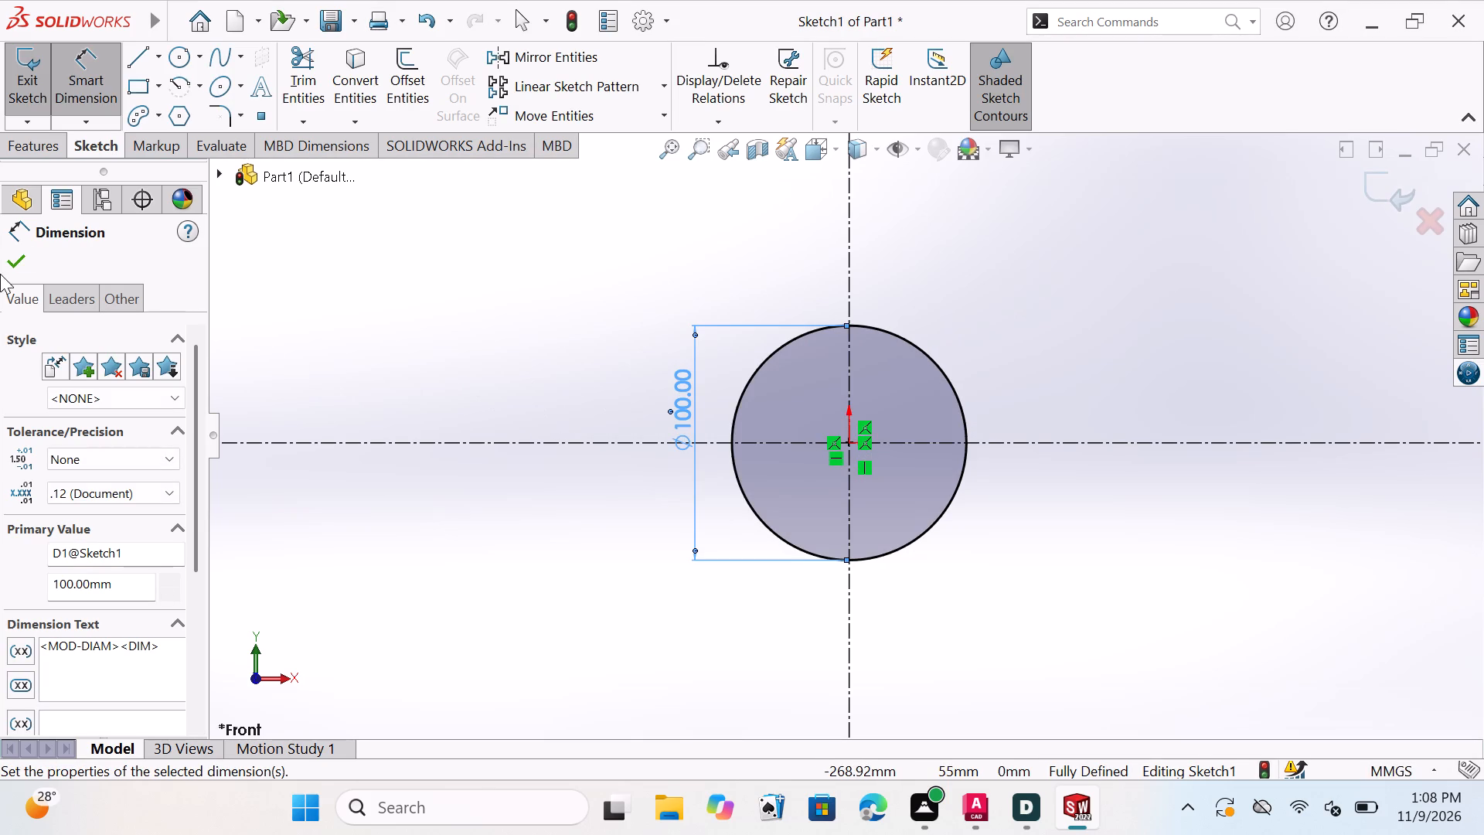
click(19, 252)
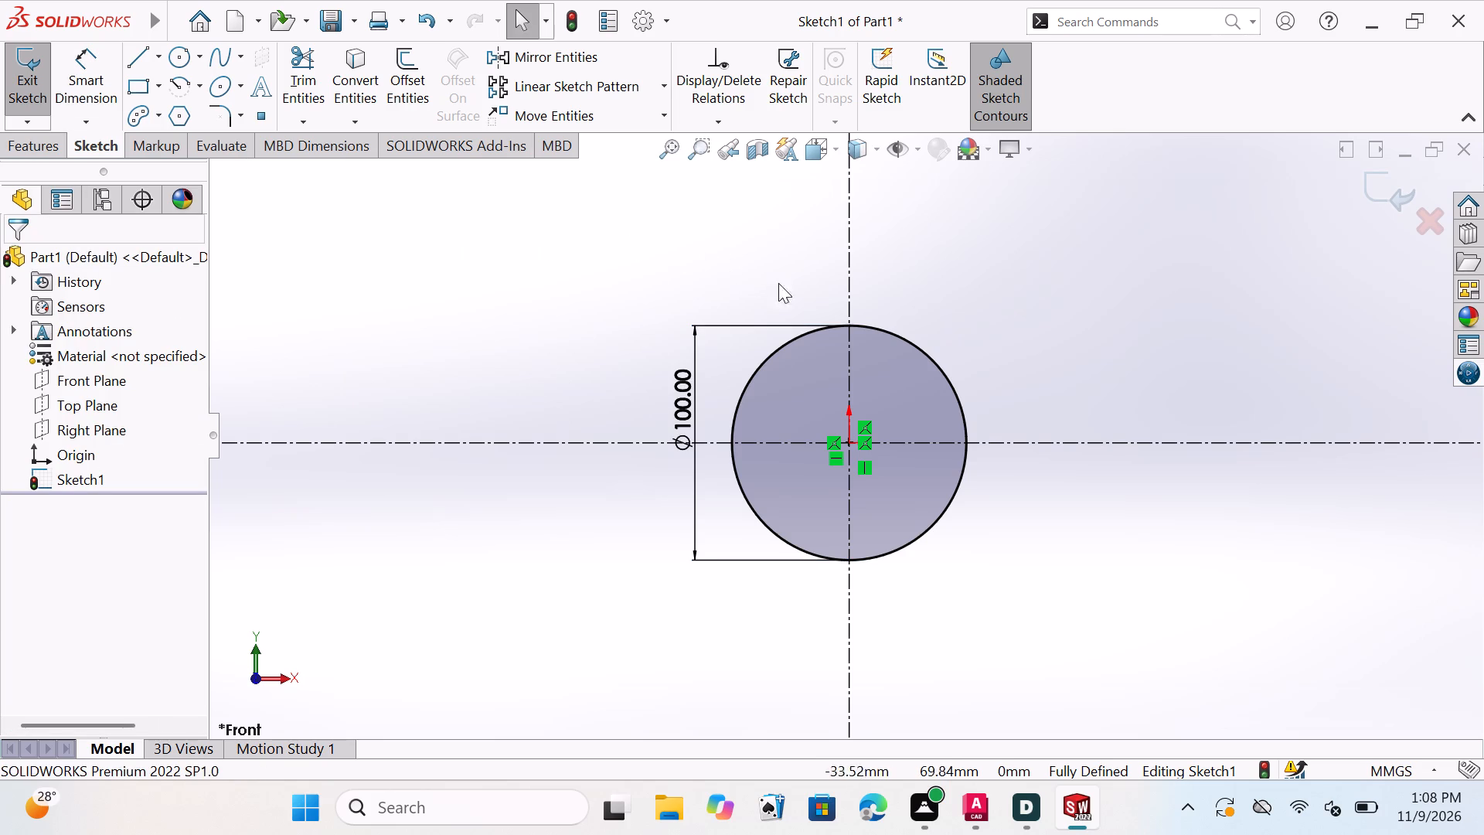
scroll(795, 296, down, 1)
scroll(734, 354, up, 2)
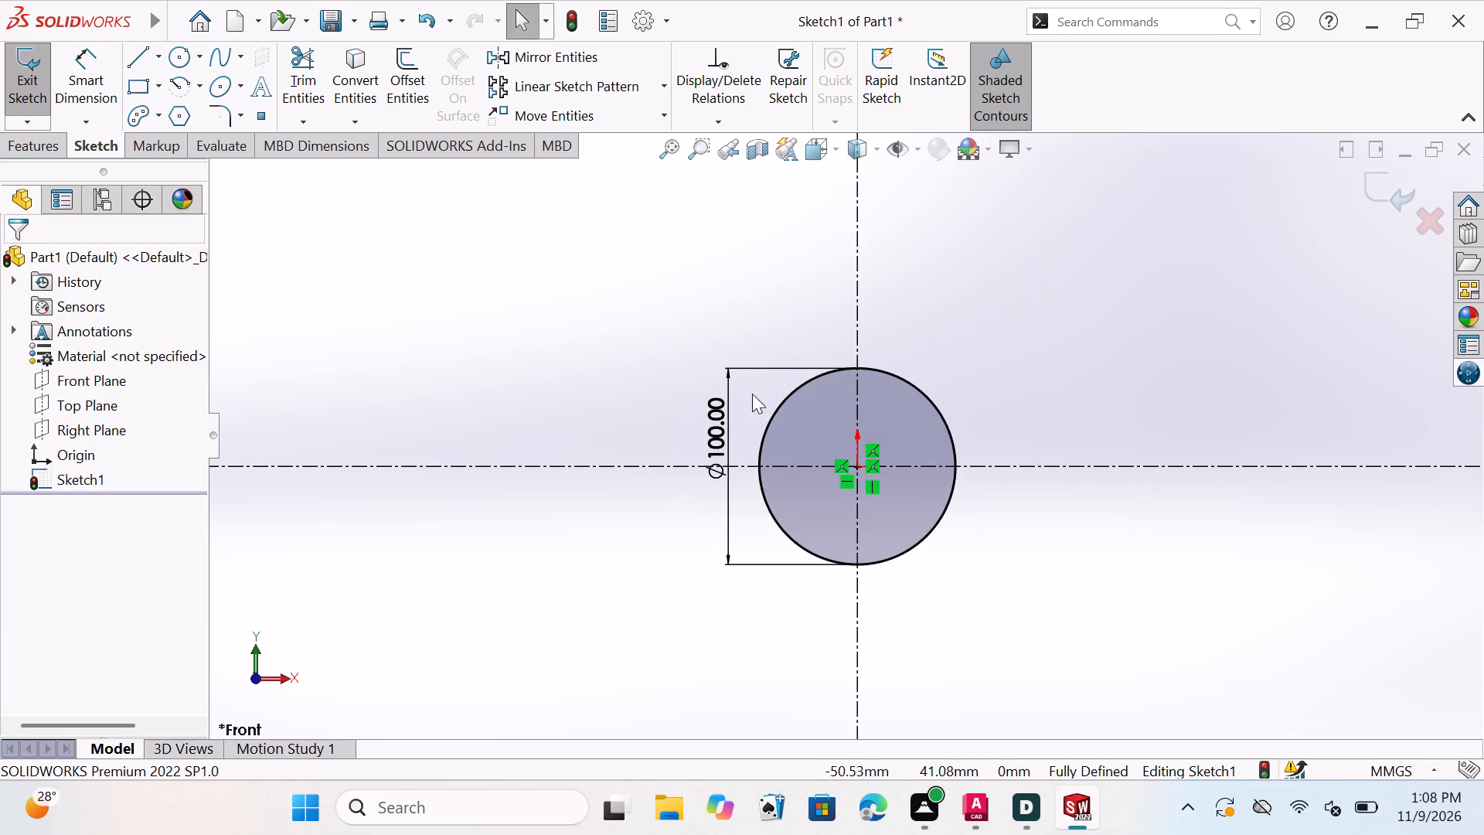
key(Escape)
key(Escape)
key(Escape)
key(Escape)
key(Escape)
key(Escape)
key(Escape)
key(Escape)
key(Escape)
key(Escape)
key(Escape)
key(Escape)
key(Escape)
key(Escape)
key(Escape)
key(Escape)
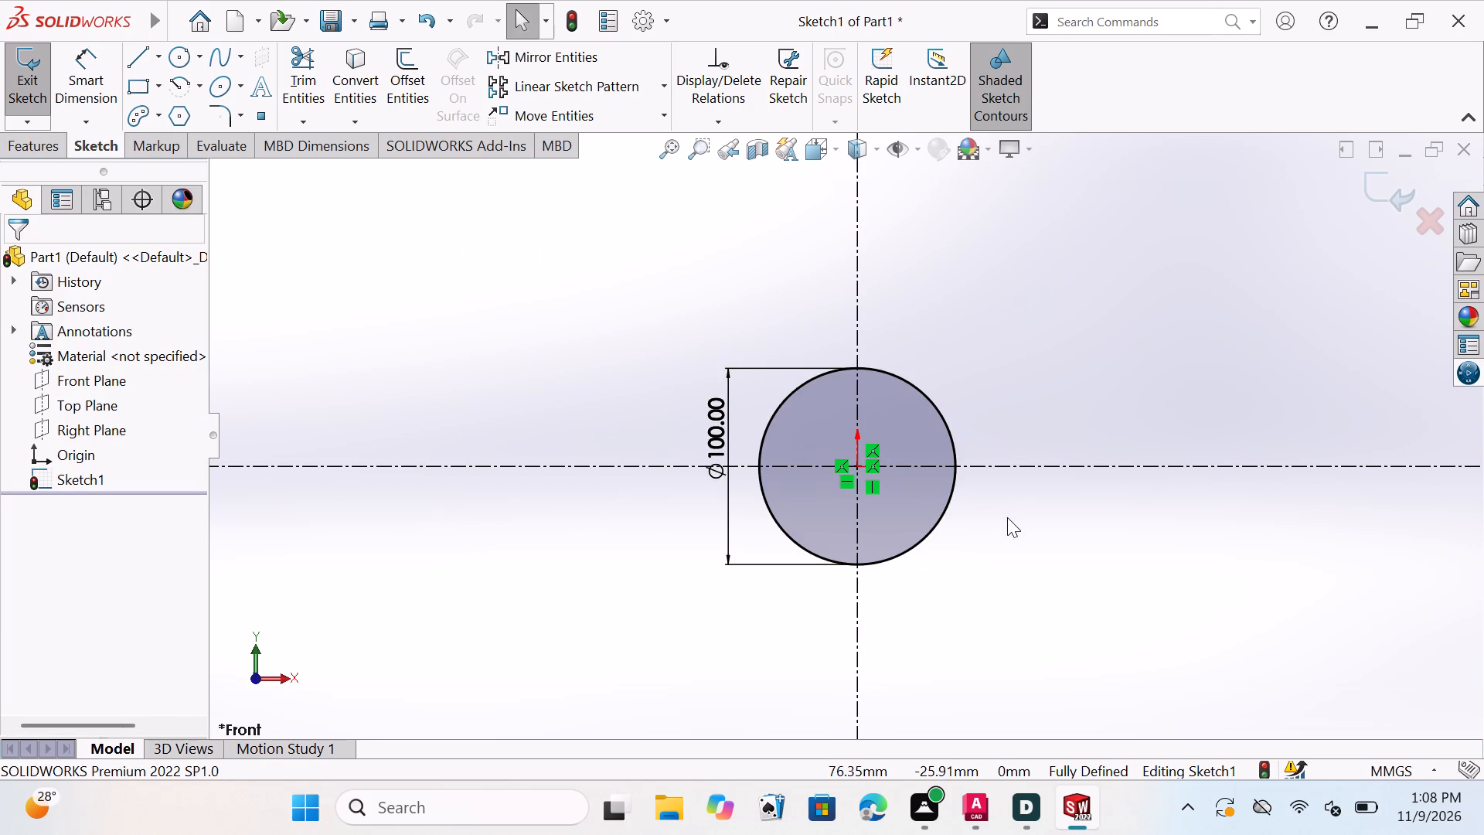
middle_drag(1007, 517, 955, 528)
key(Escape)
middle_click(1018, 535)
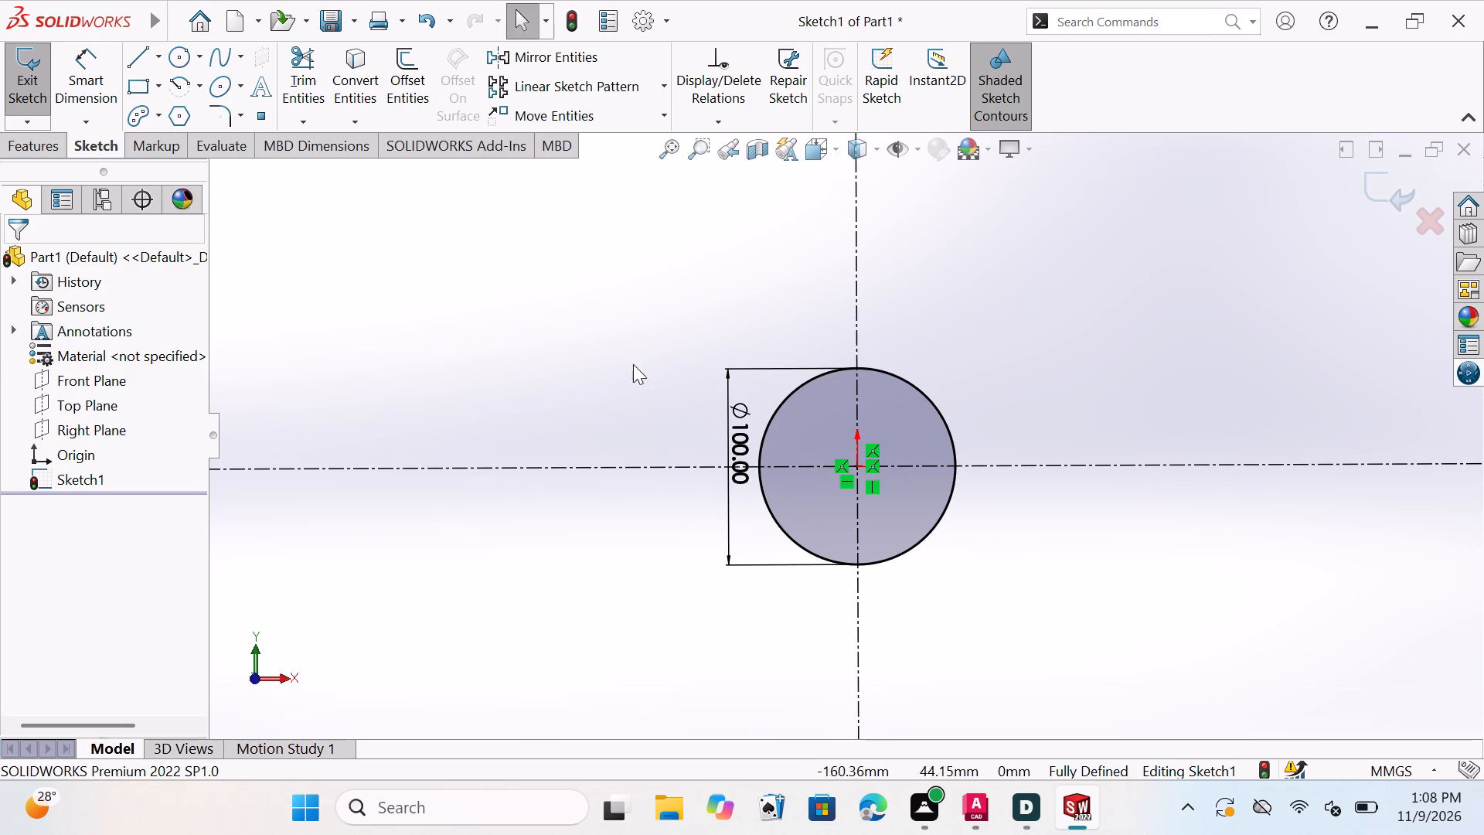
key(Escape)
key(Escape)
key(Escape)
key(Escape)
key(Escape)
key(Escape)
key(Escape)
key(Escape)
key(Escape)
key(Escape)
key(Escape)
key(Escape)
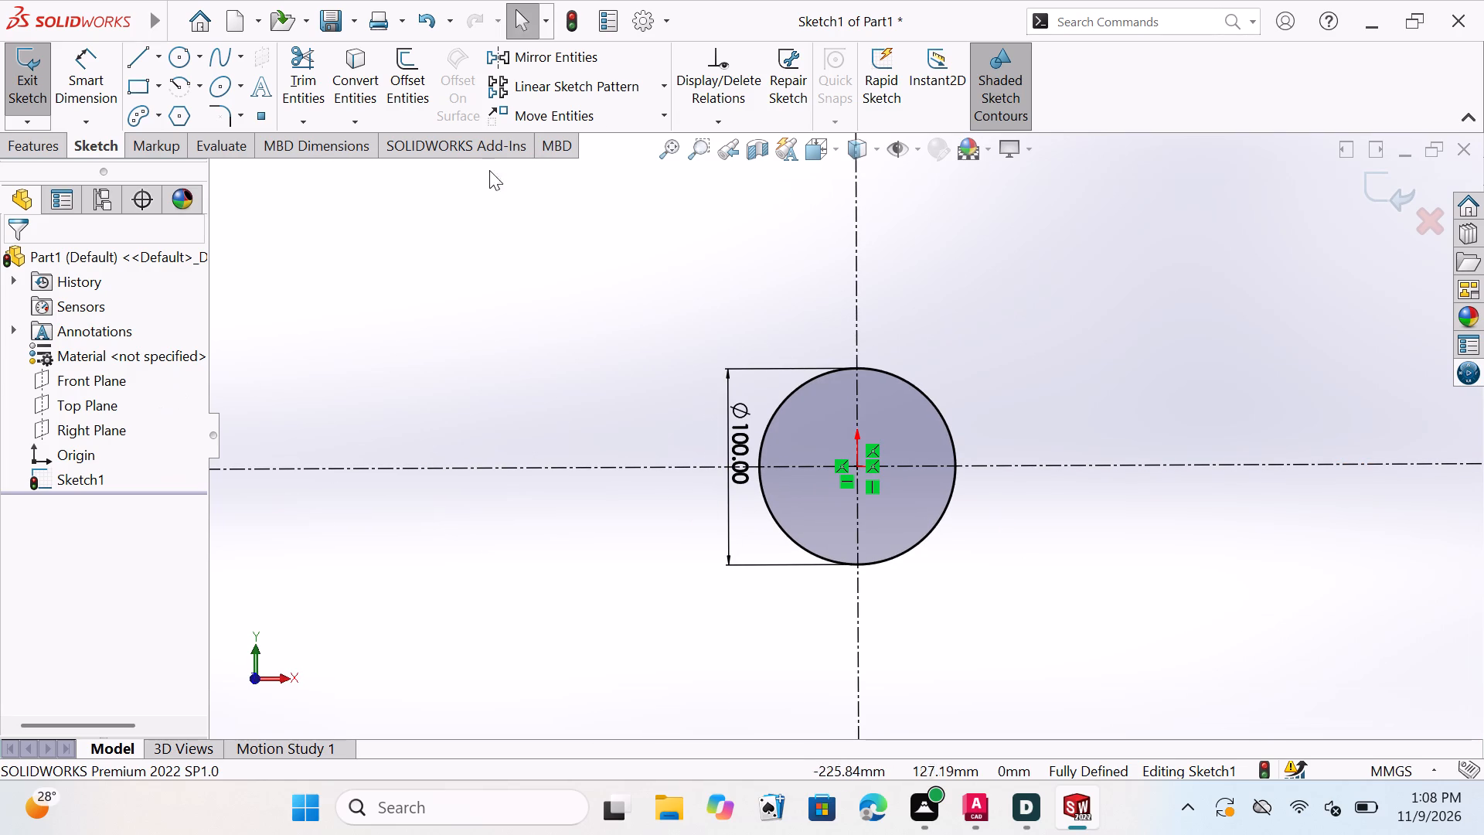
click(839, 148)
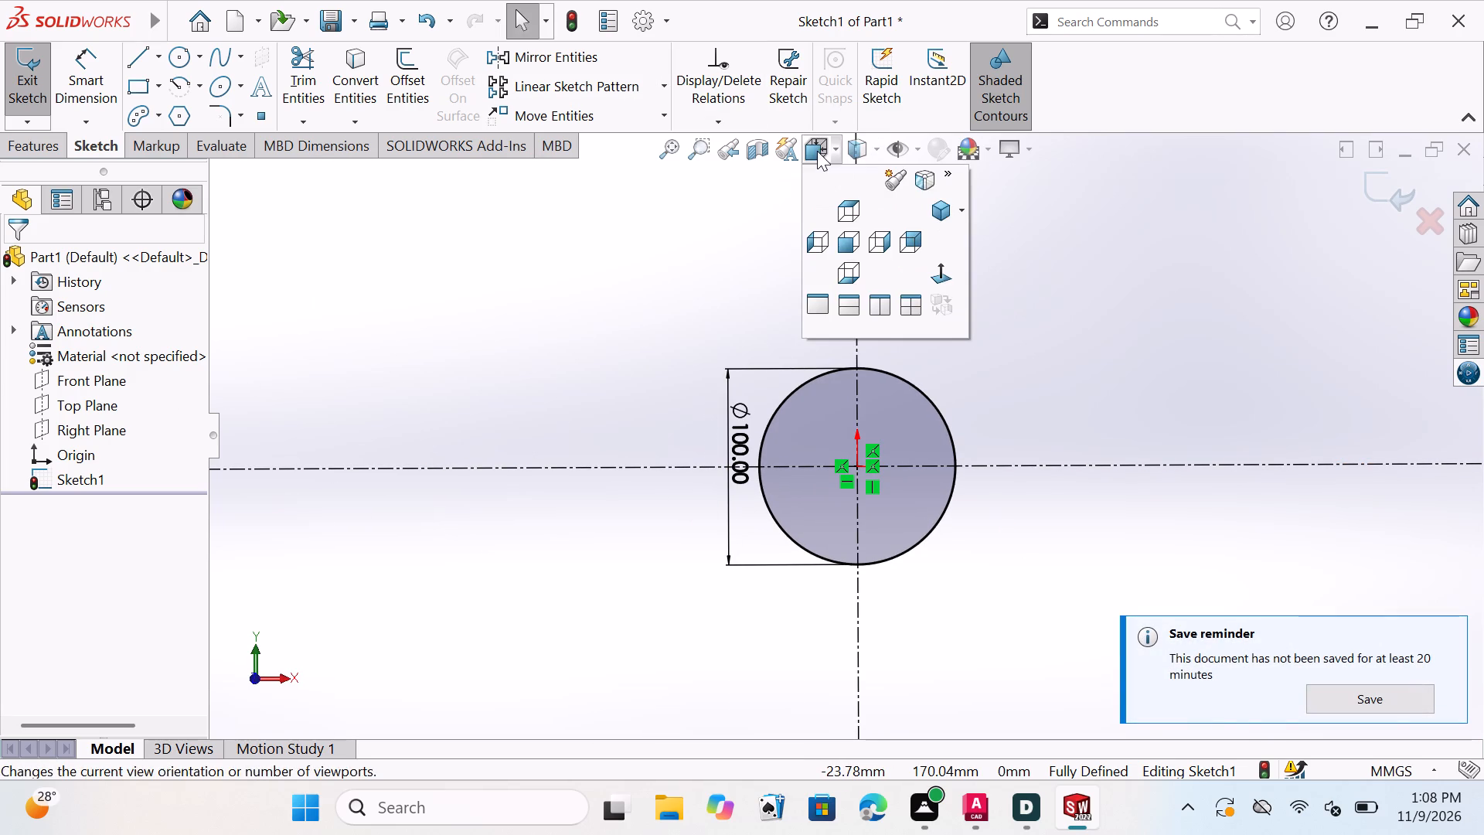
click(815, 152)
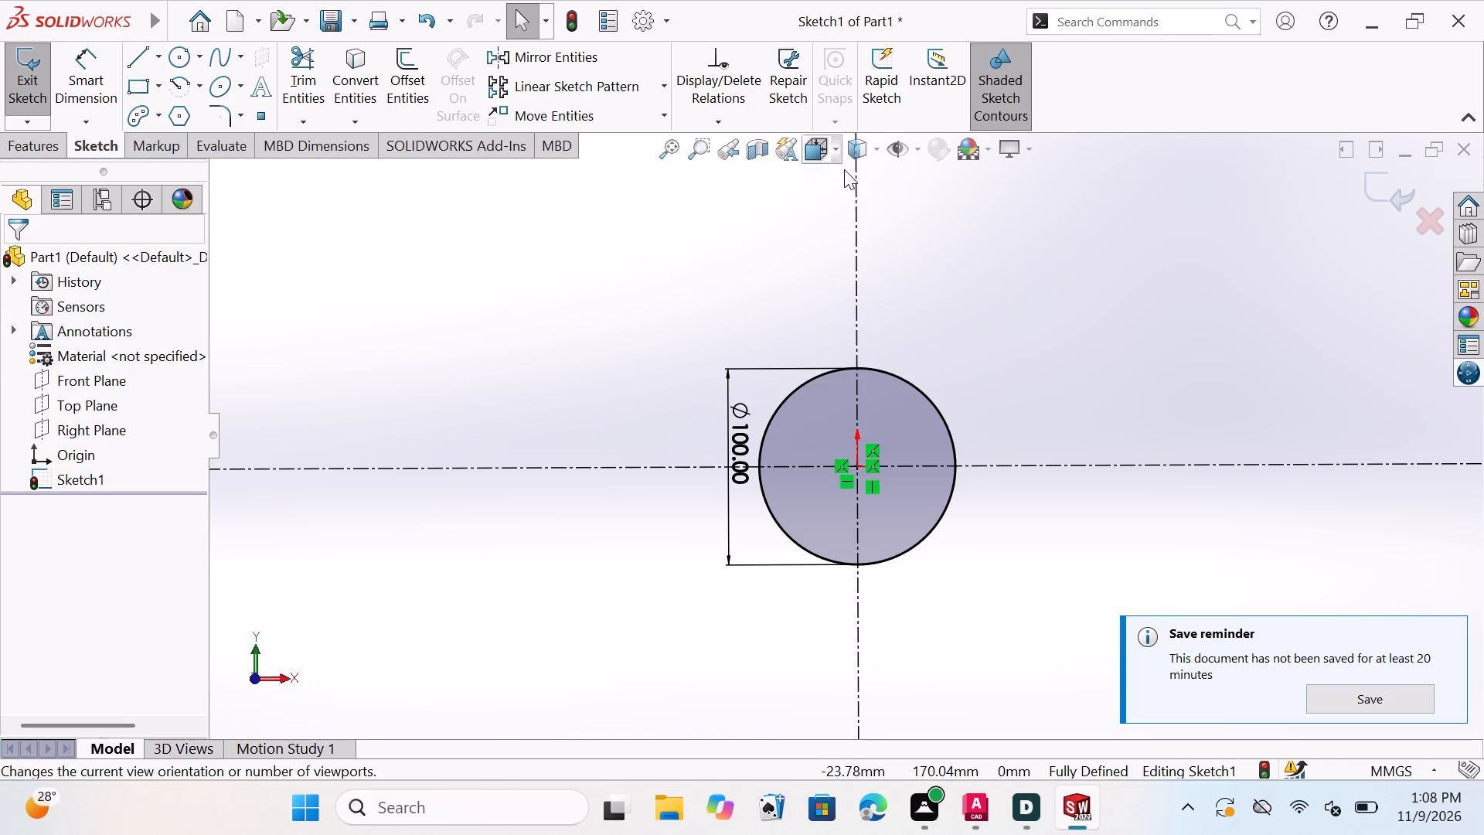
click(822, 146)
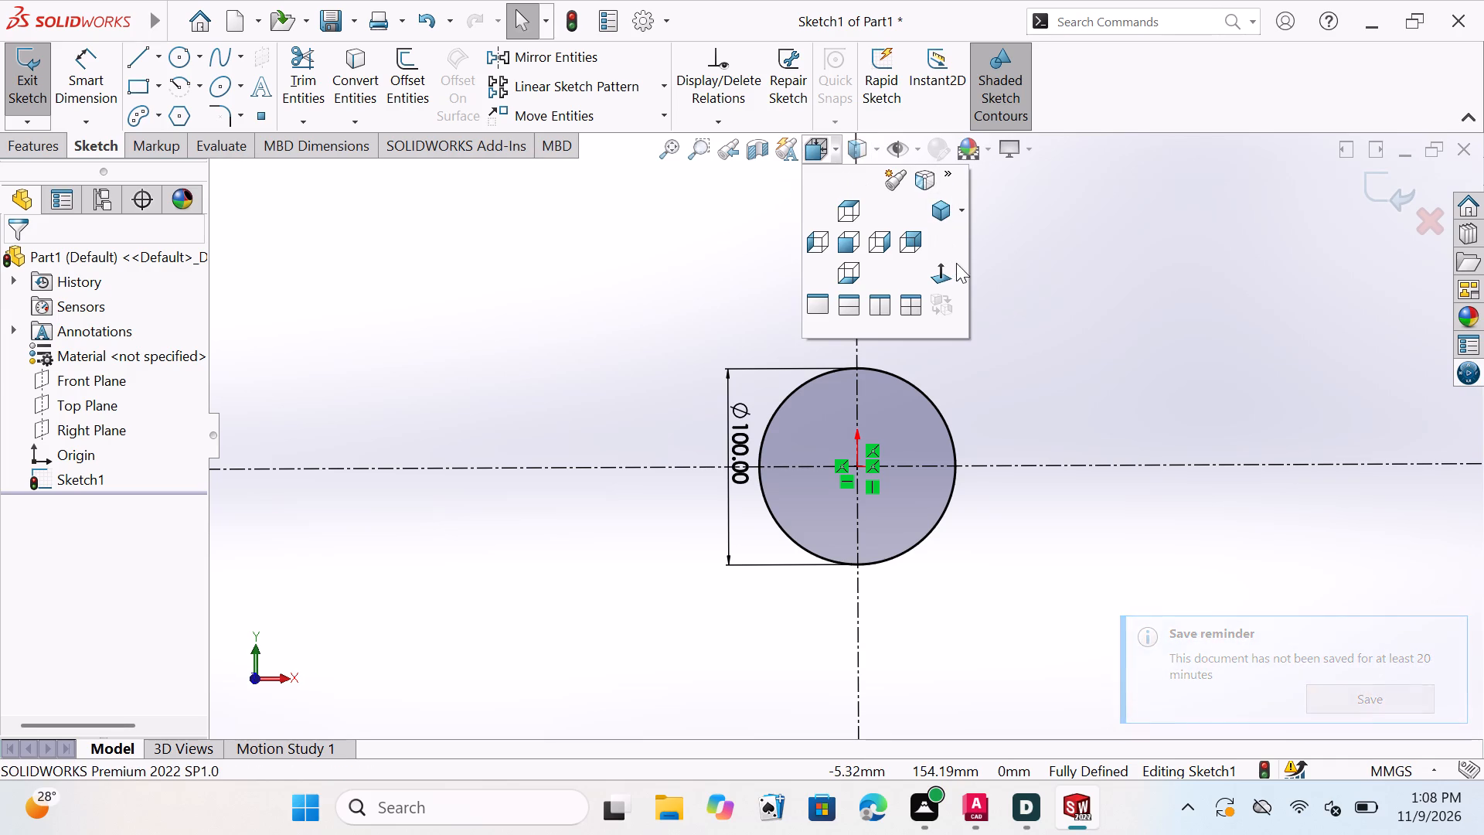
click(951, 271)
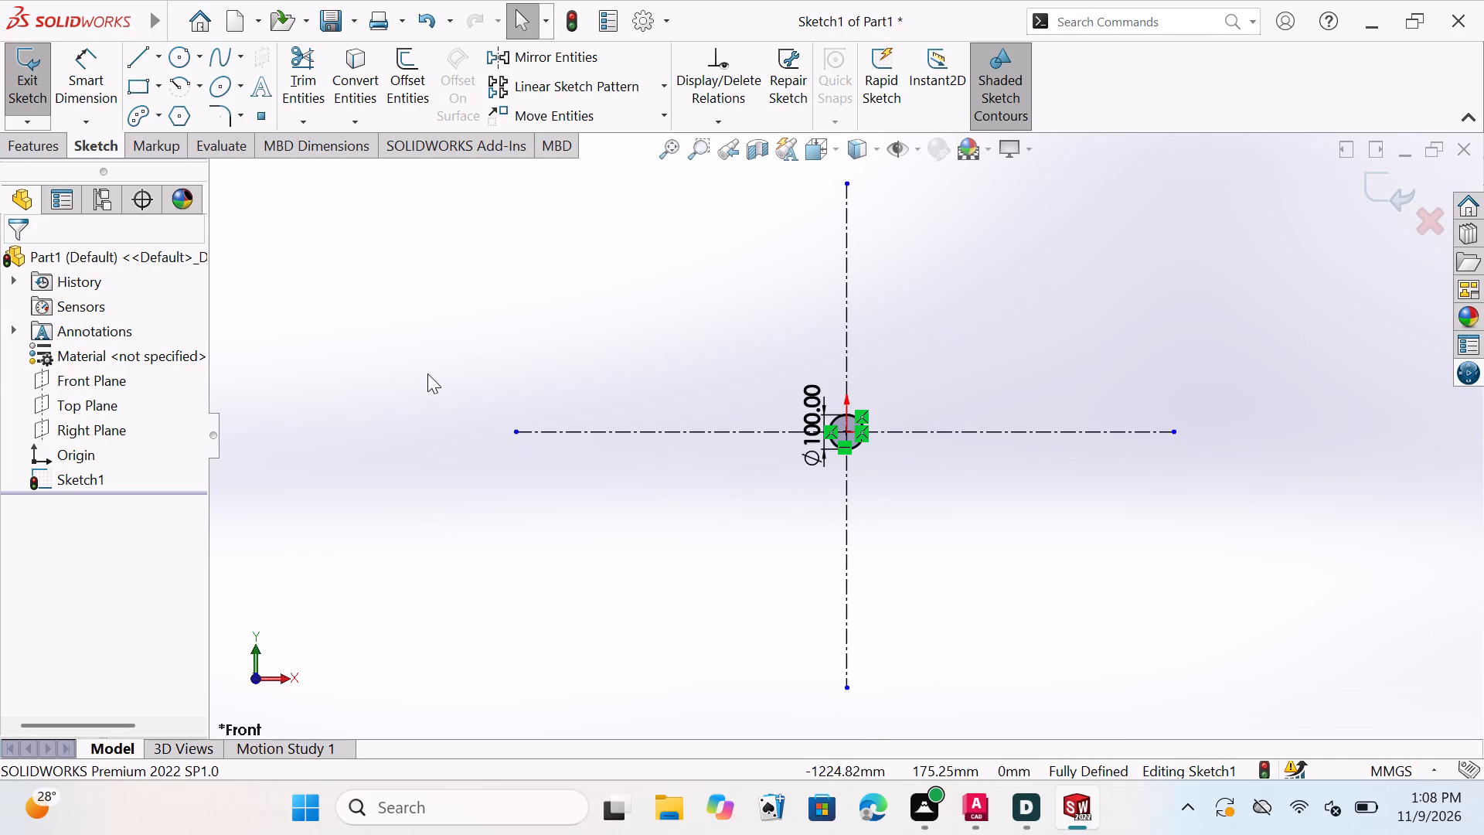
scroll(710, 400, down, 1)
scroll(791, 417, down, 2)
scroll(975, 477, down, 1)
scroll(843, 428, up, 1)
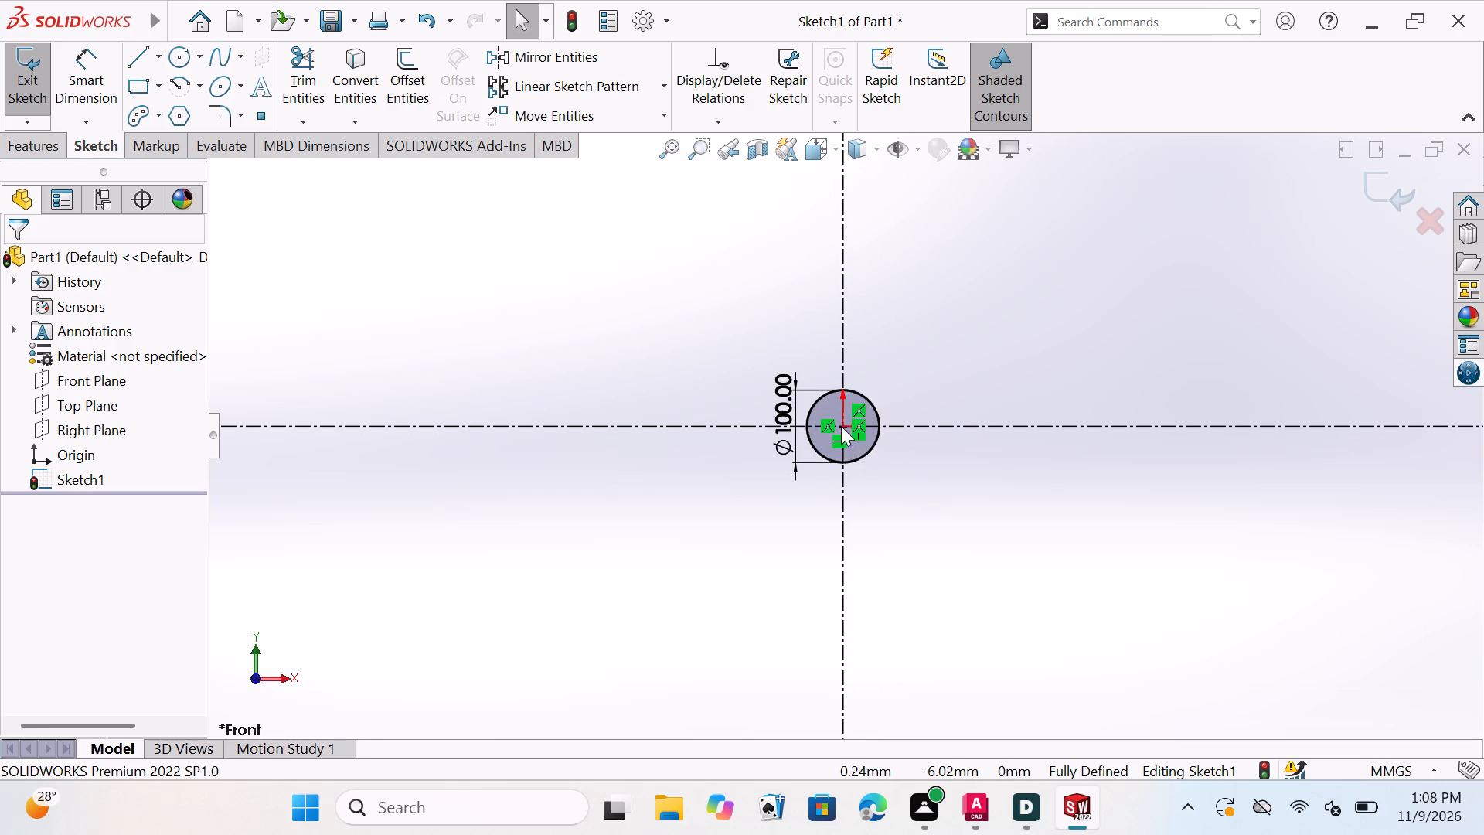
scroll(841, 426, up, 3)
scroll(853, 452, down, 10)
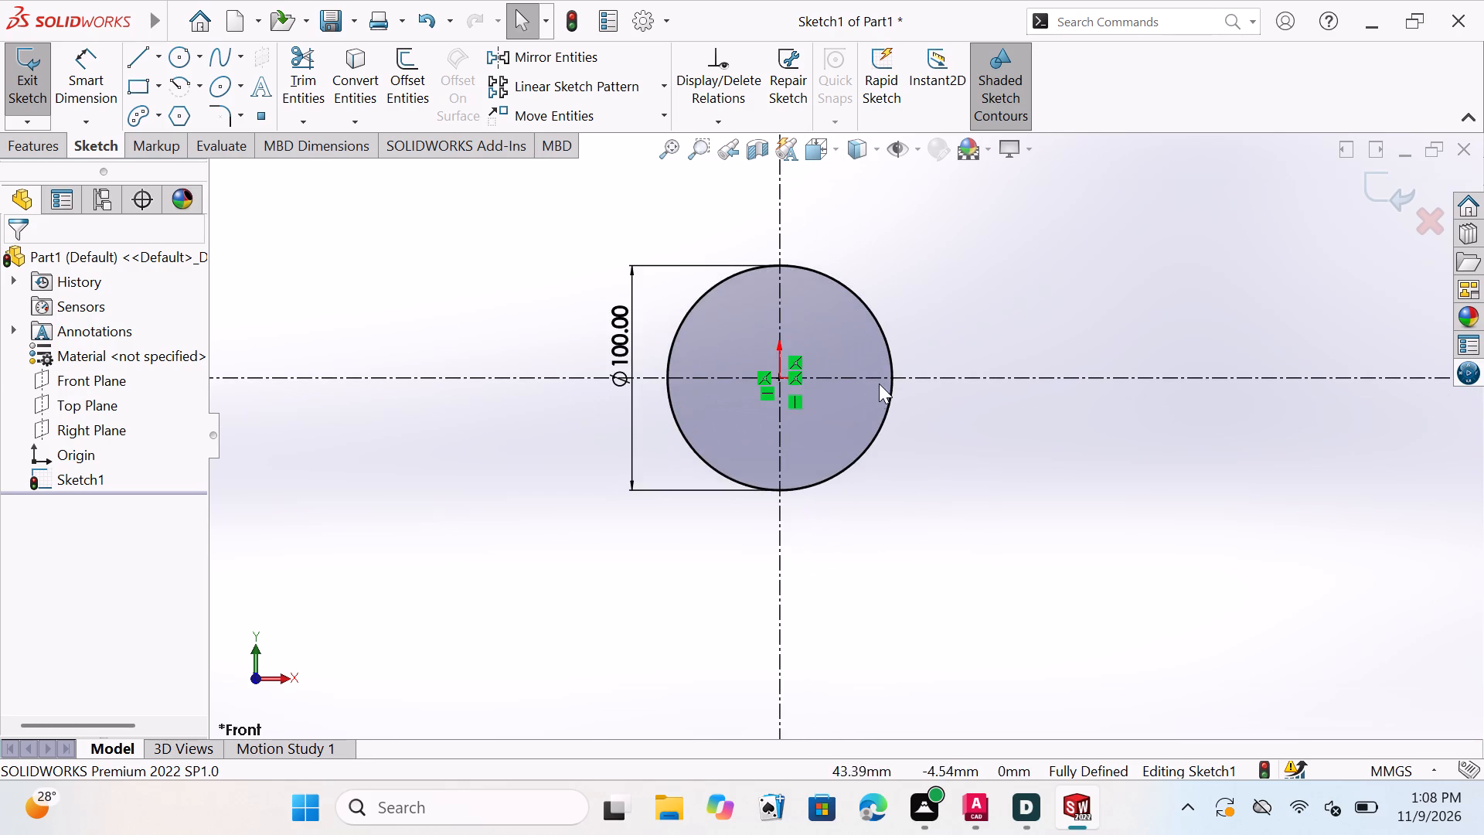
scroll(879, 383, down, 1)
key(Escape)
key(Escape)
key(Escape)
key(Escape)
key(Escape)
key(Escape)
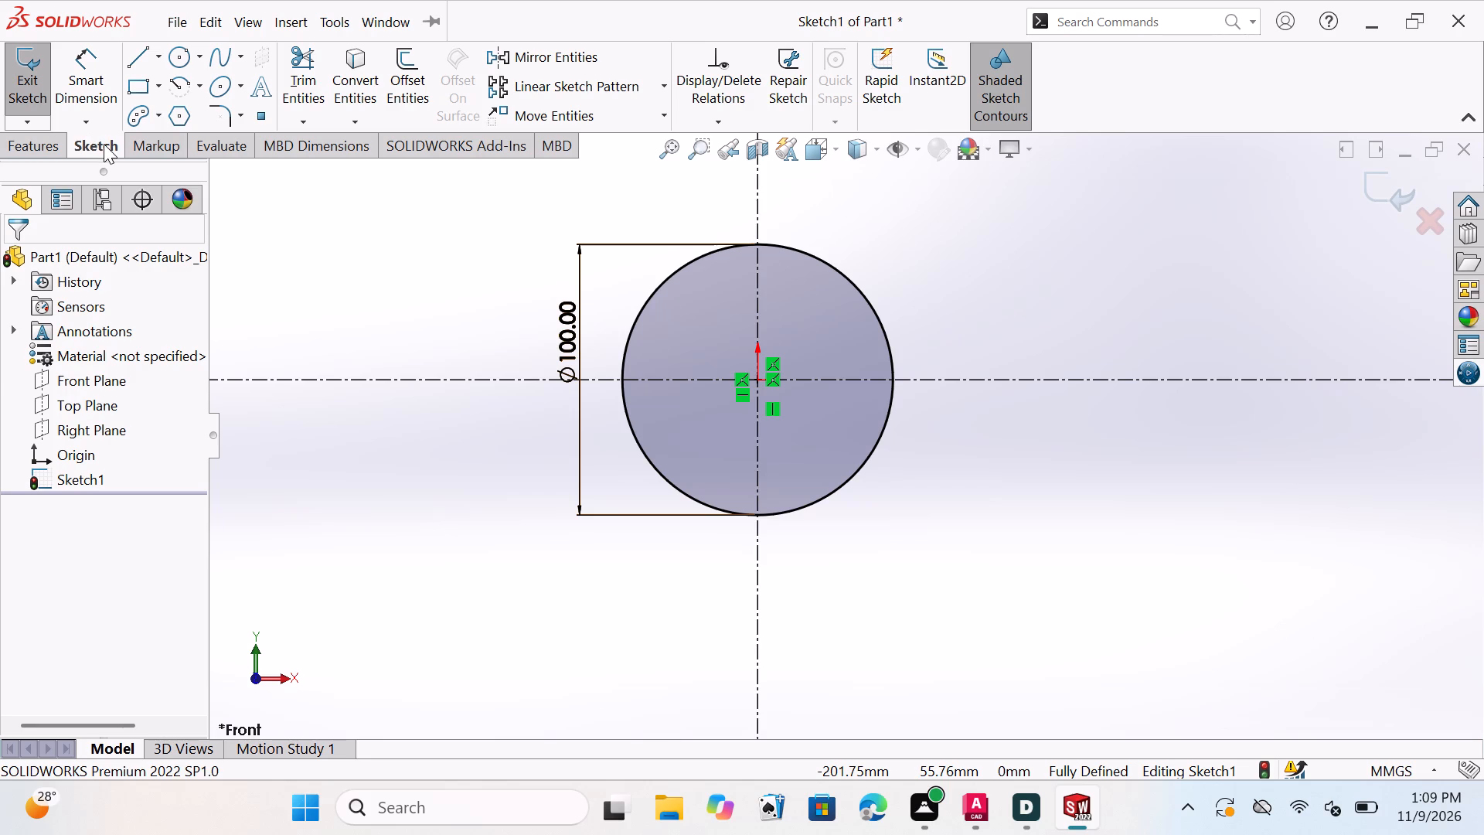
Extrude the circle sketch as a blind boss 10 mm deep from the sketch plane.
click(37, 143)
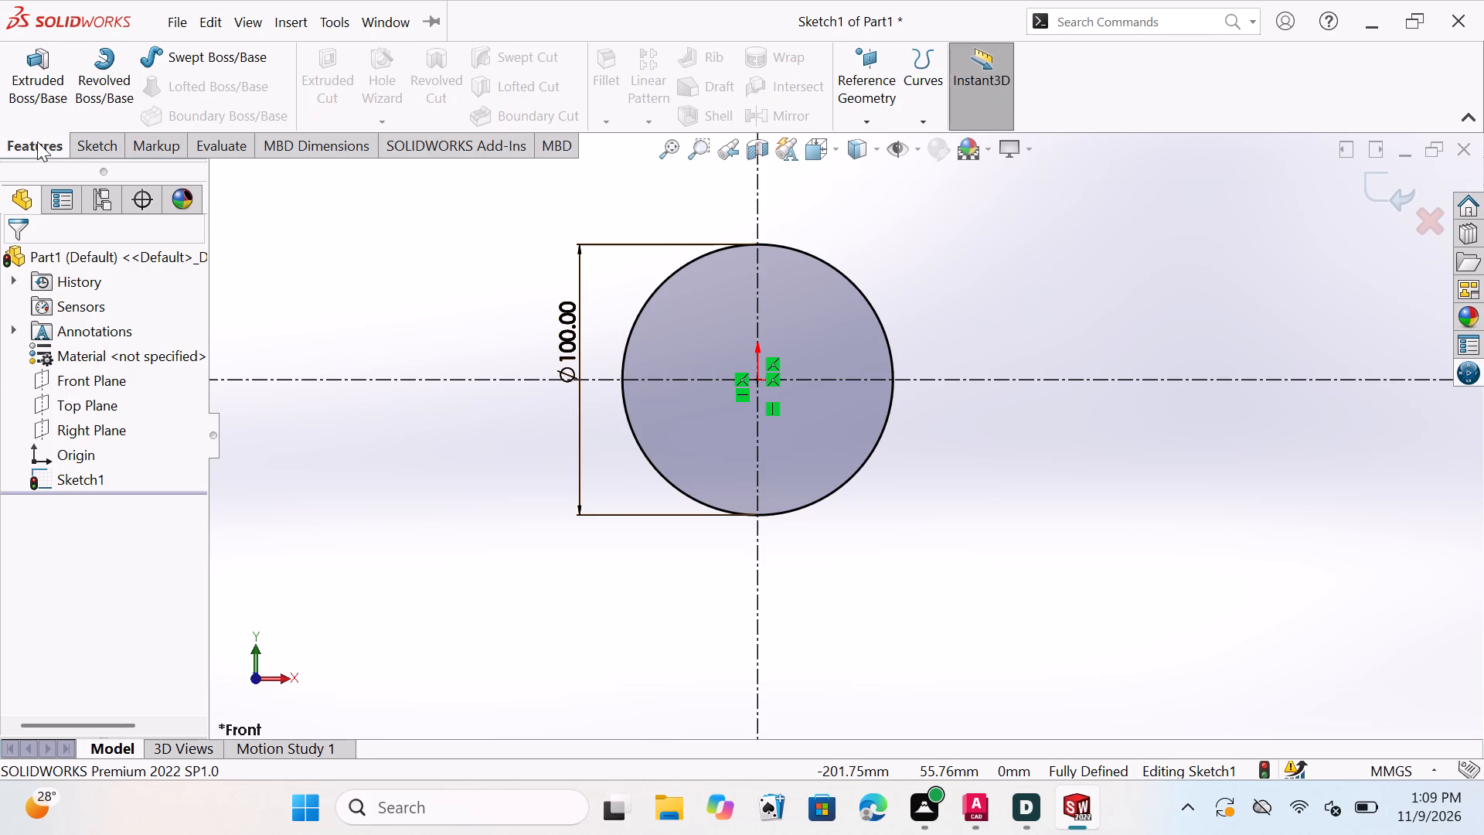
click(38, 70)
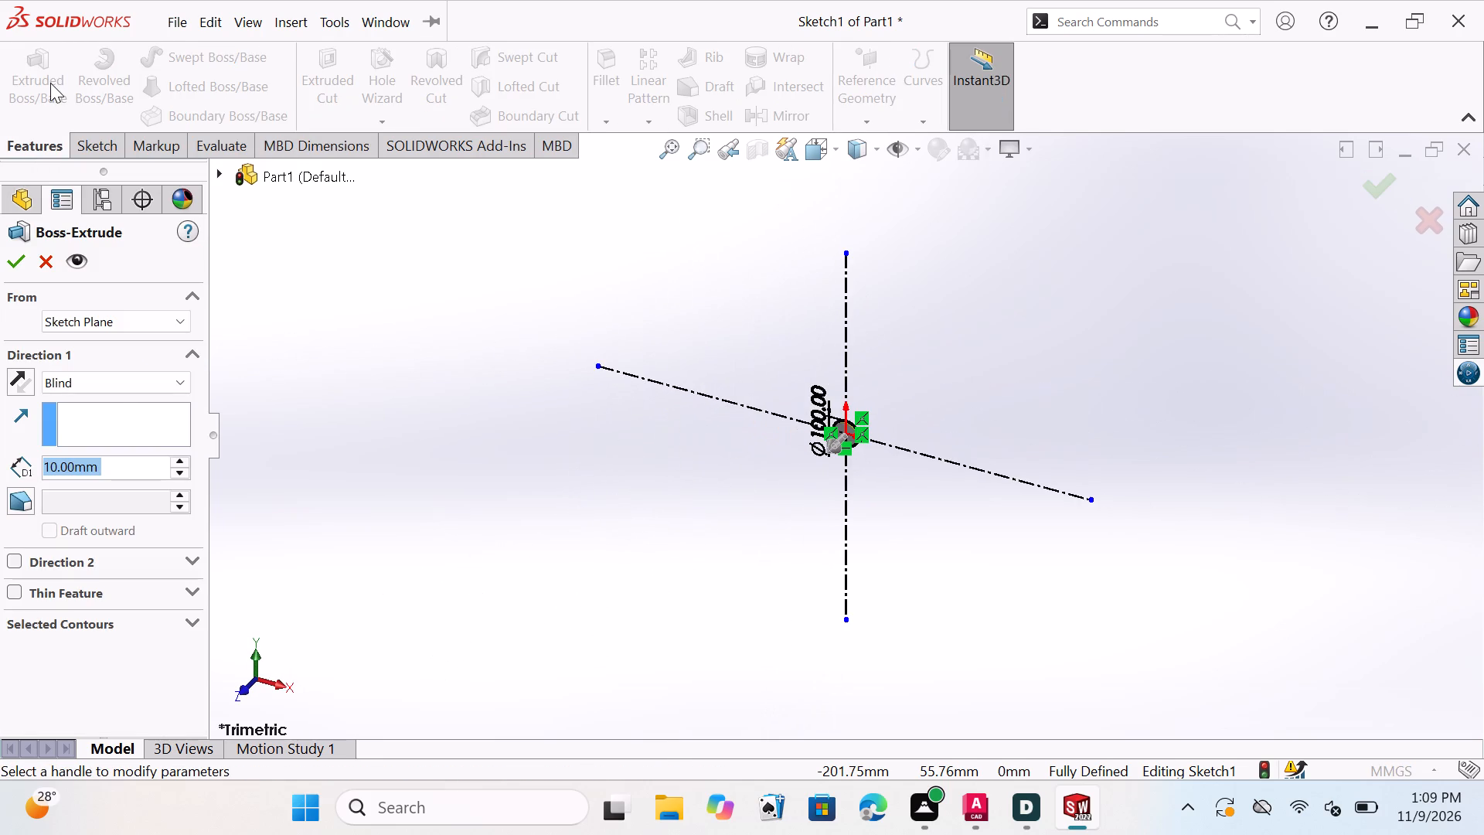
click(16, 262)
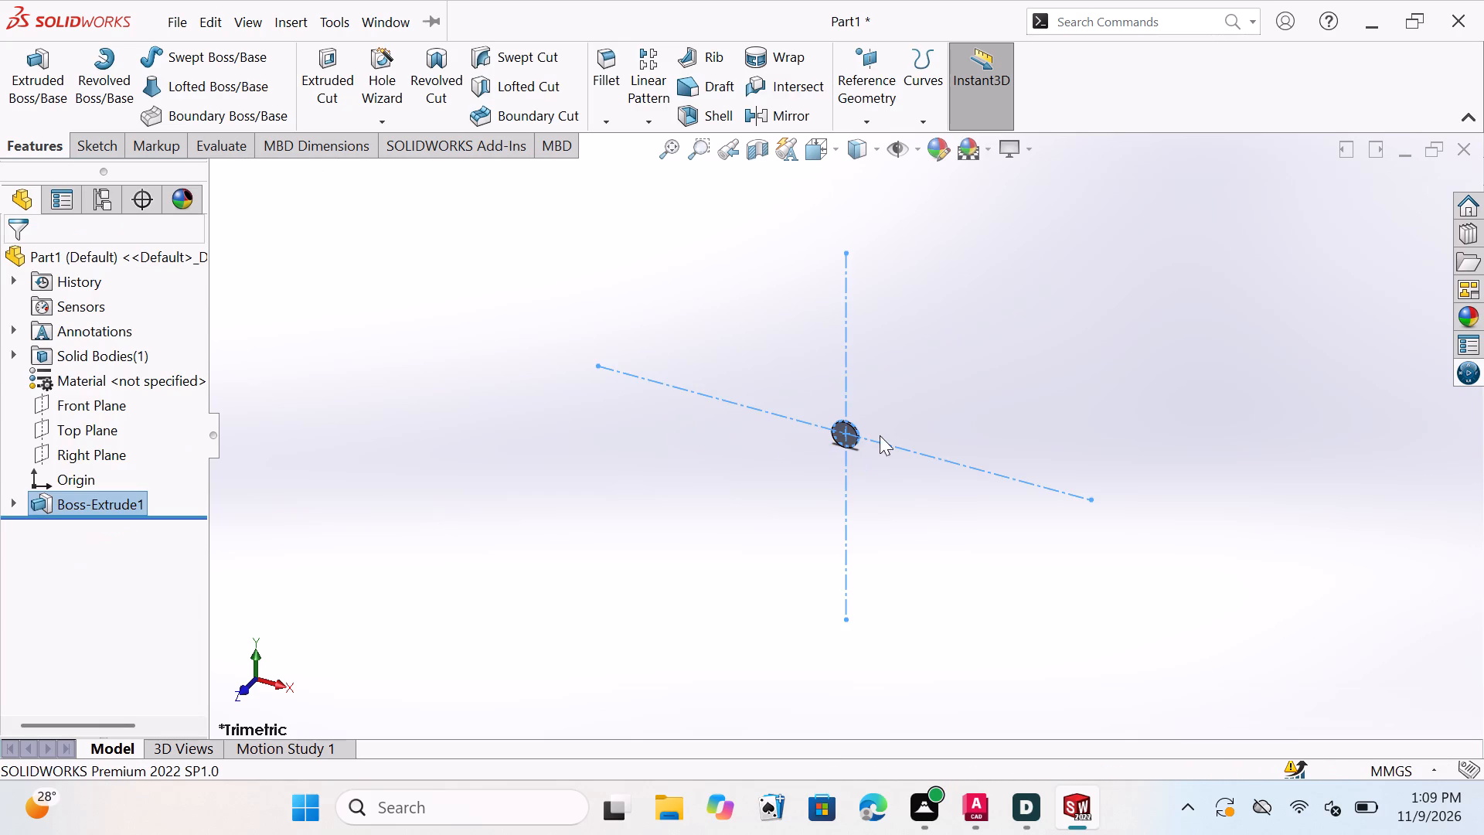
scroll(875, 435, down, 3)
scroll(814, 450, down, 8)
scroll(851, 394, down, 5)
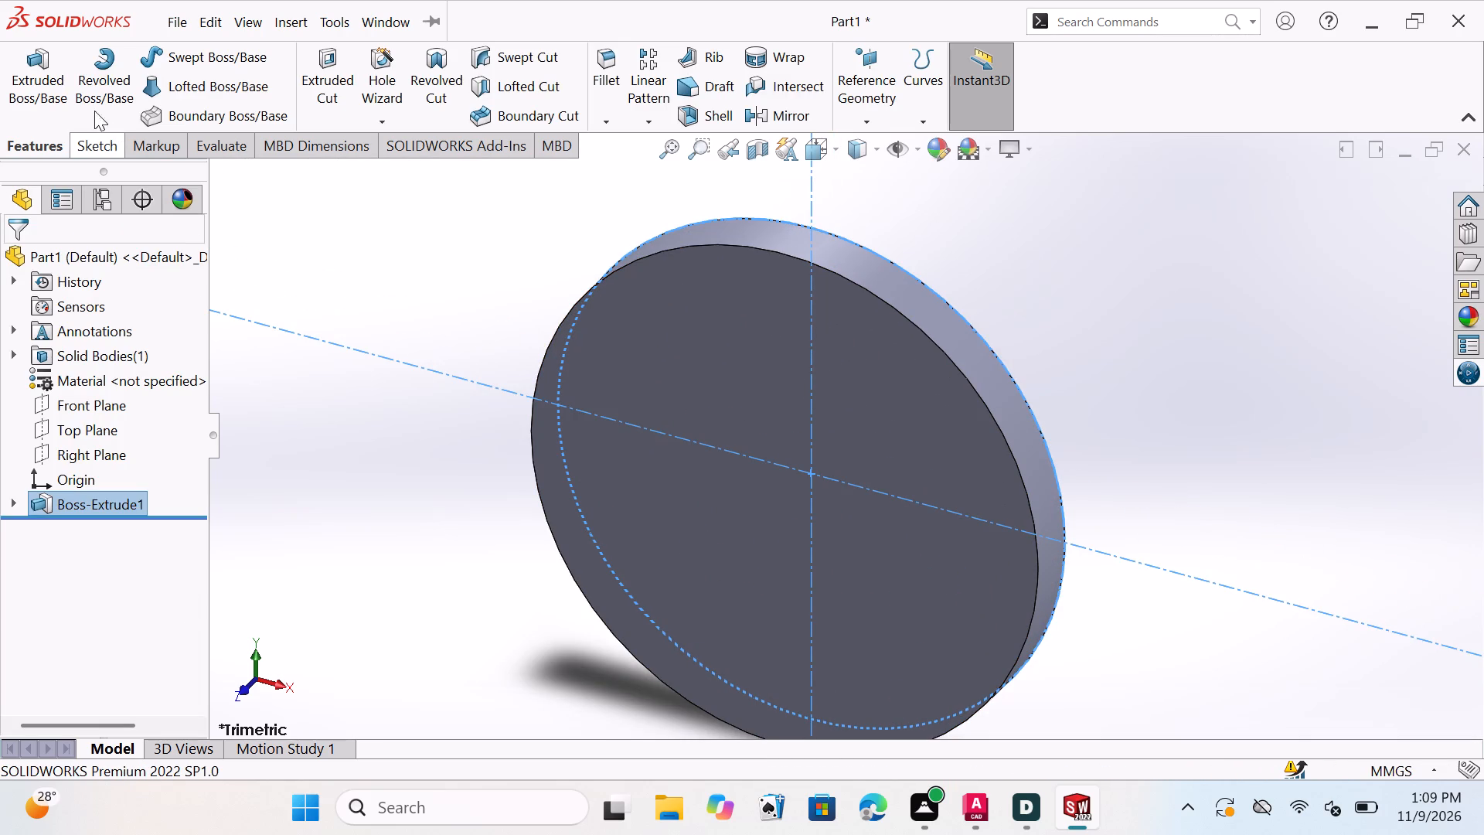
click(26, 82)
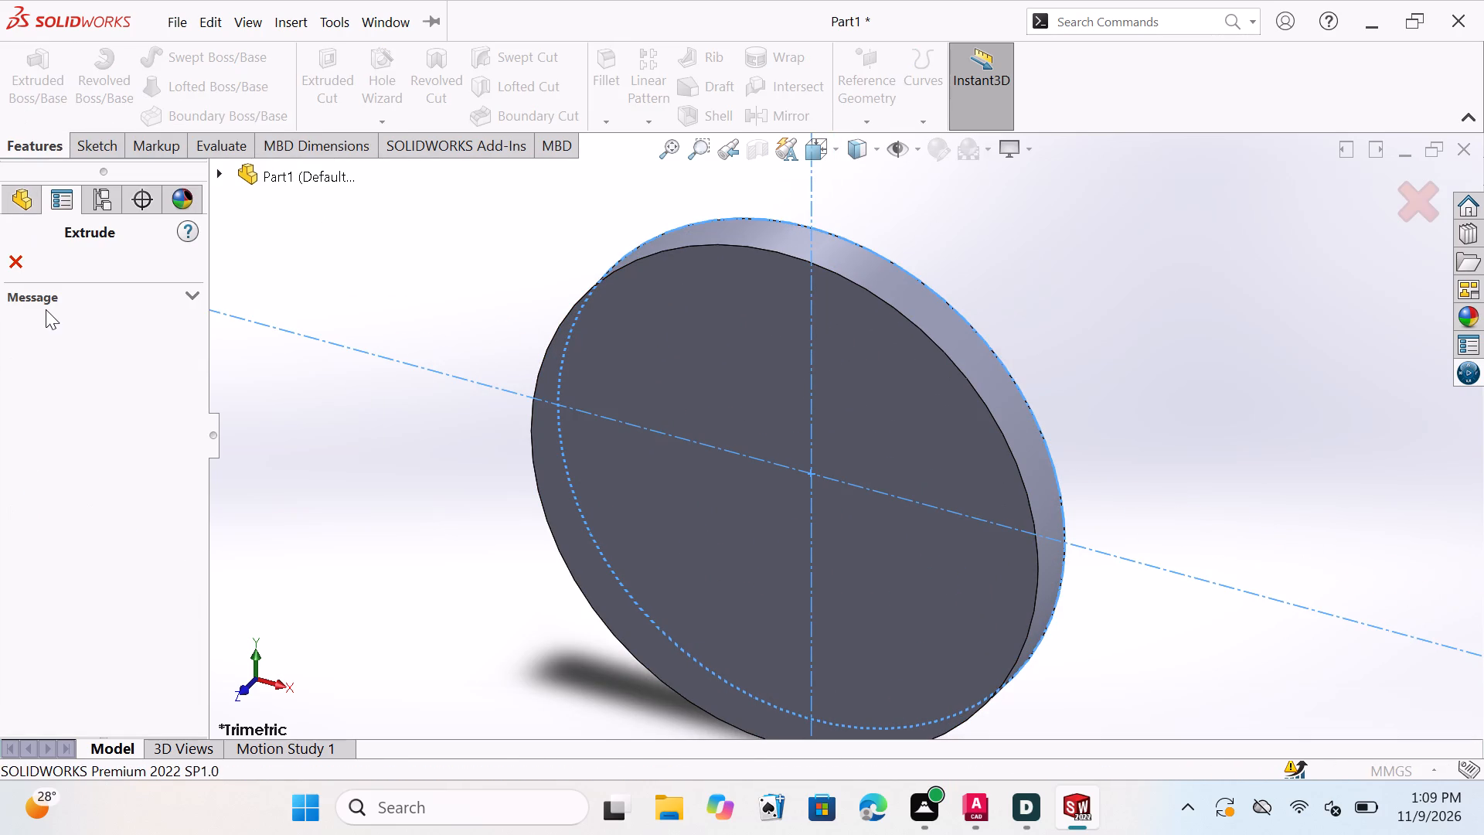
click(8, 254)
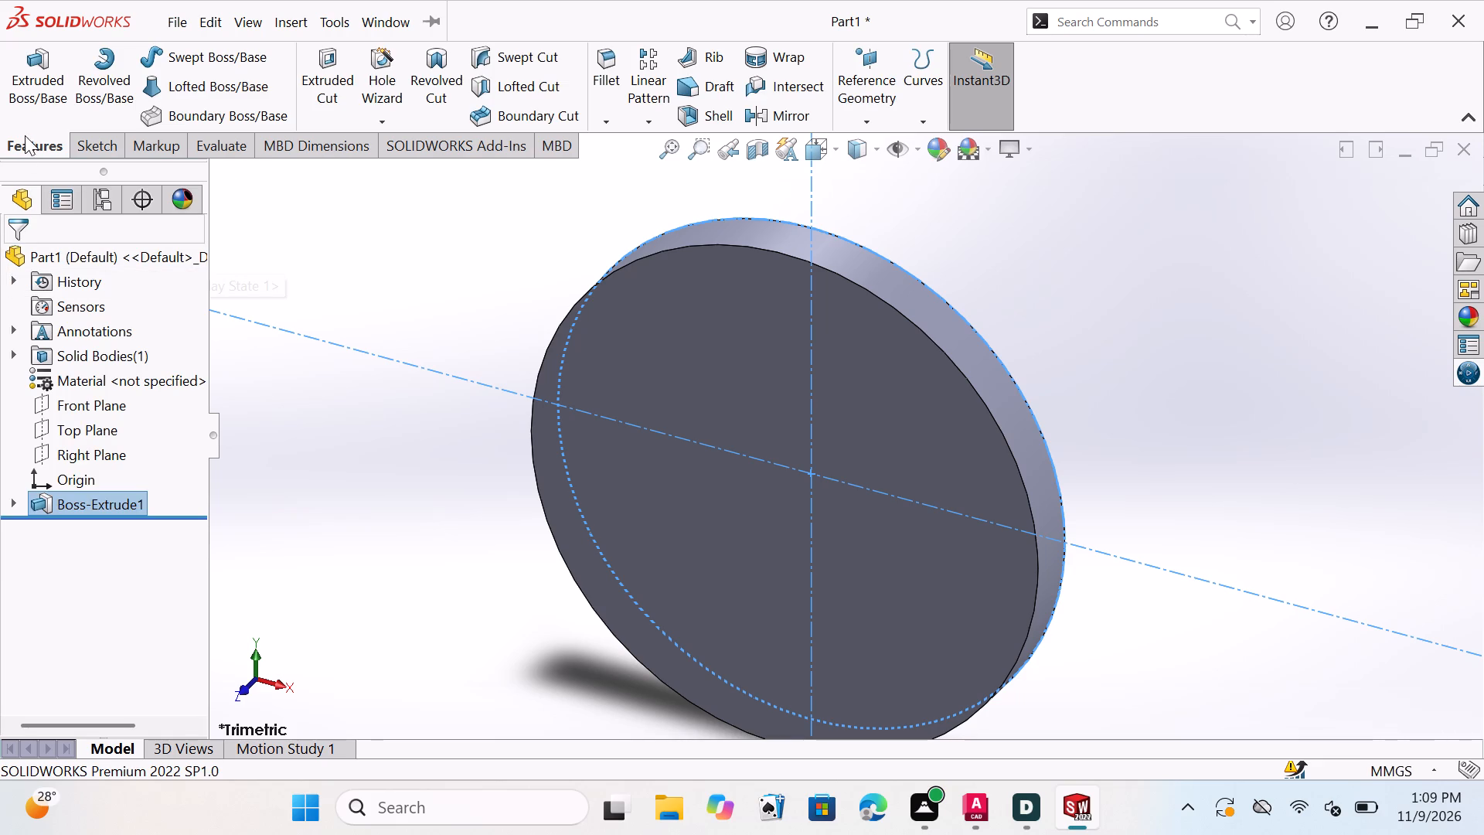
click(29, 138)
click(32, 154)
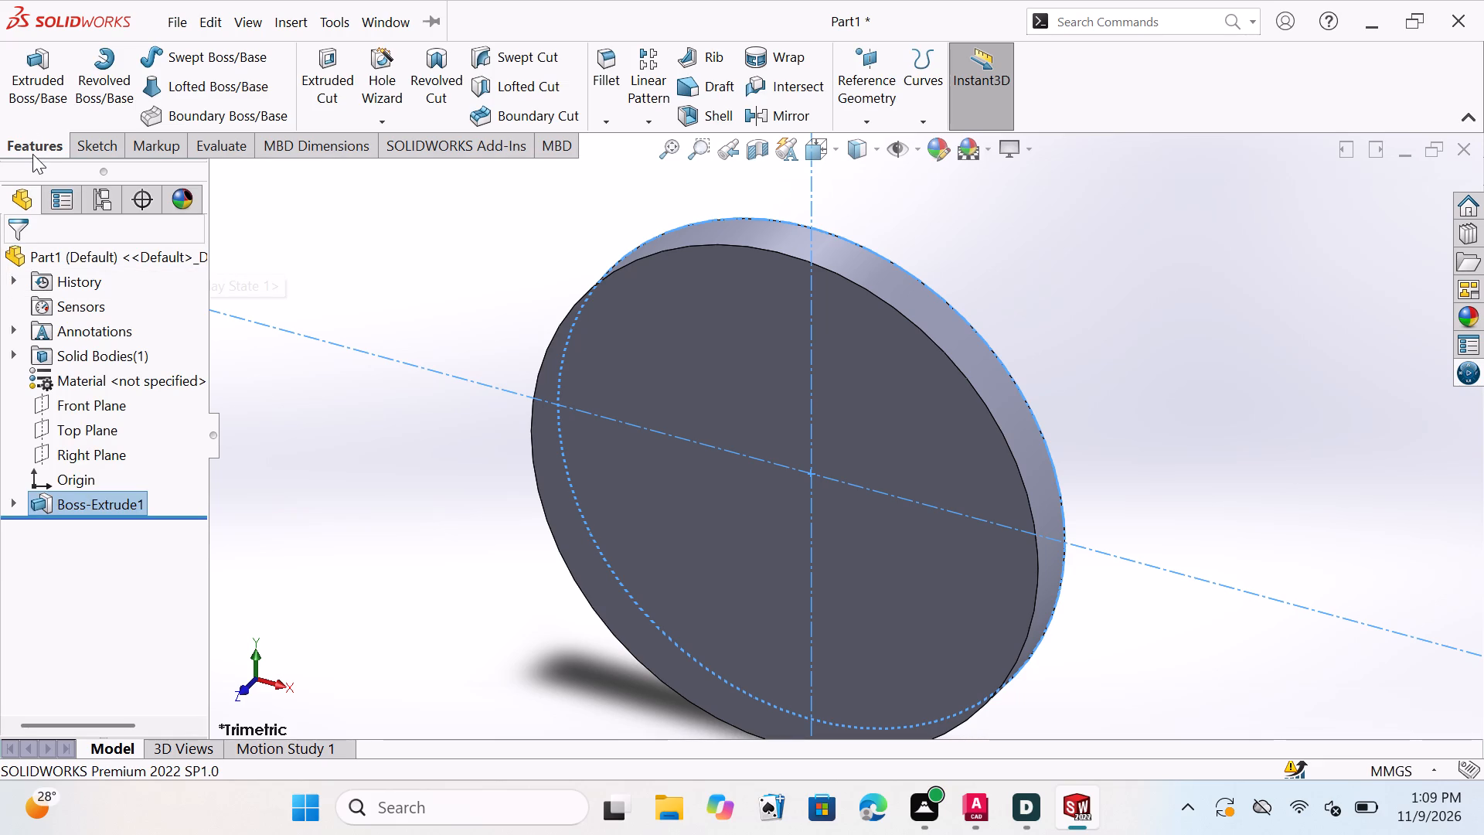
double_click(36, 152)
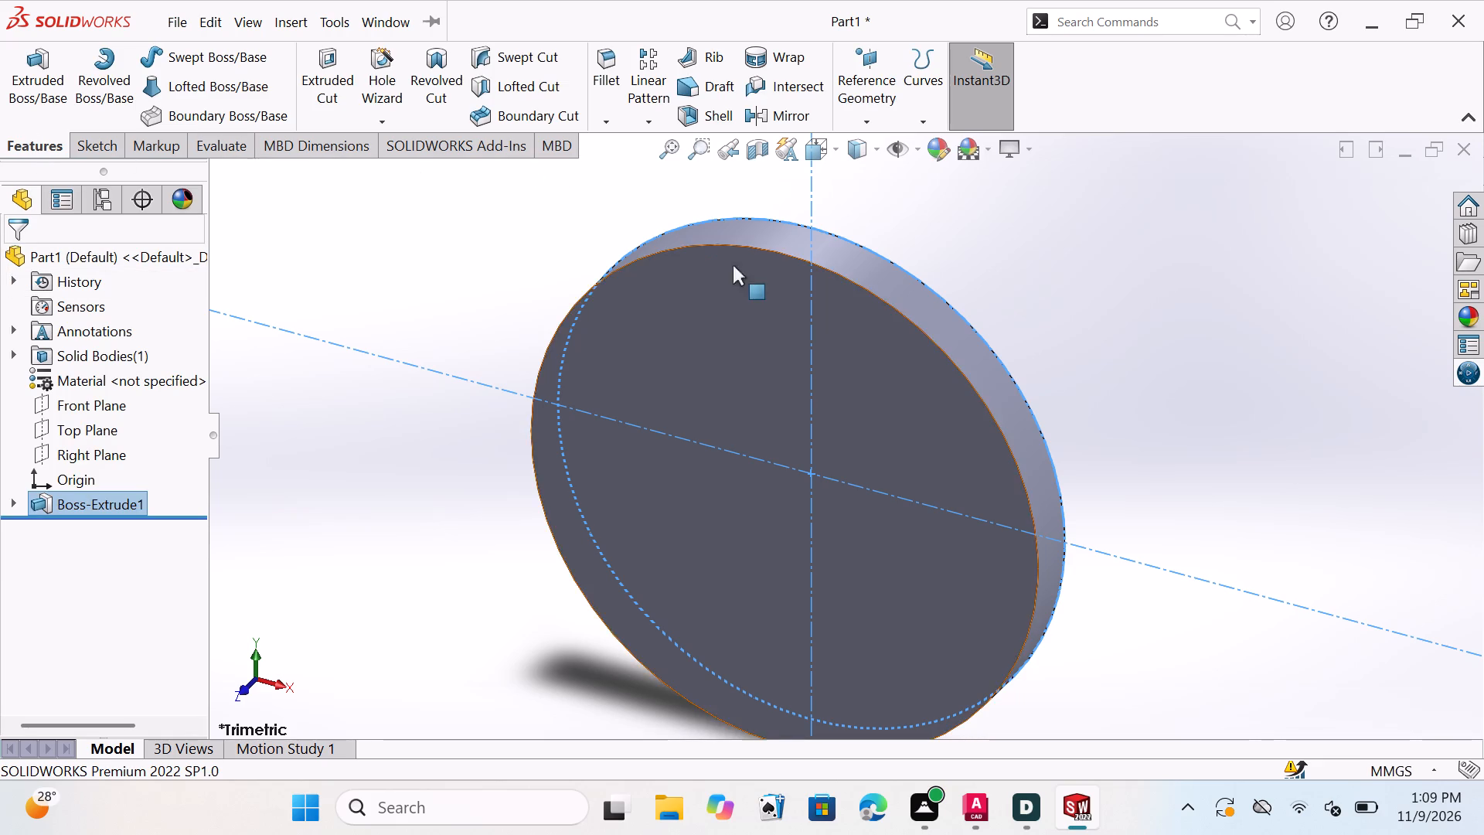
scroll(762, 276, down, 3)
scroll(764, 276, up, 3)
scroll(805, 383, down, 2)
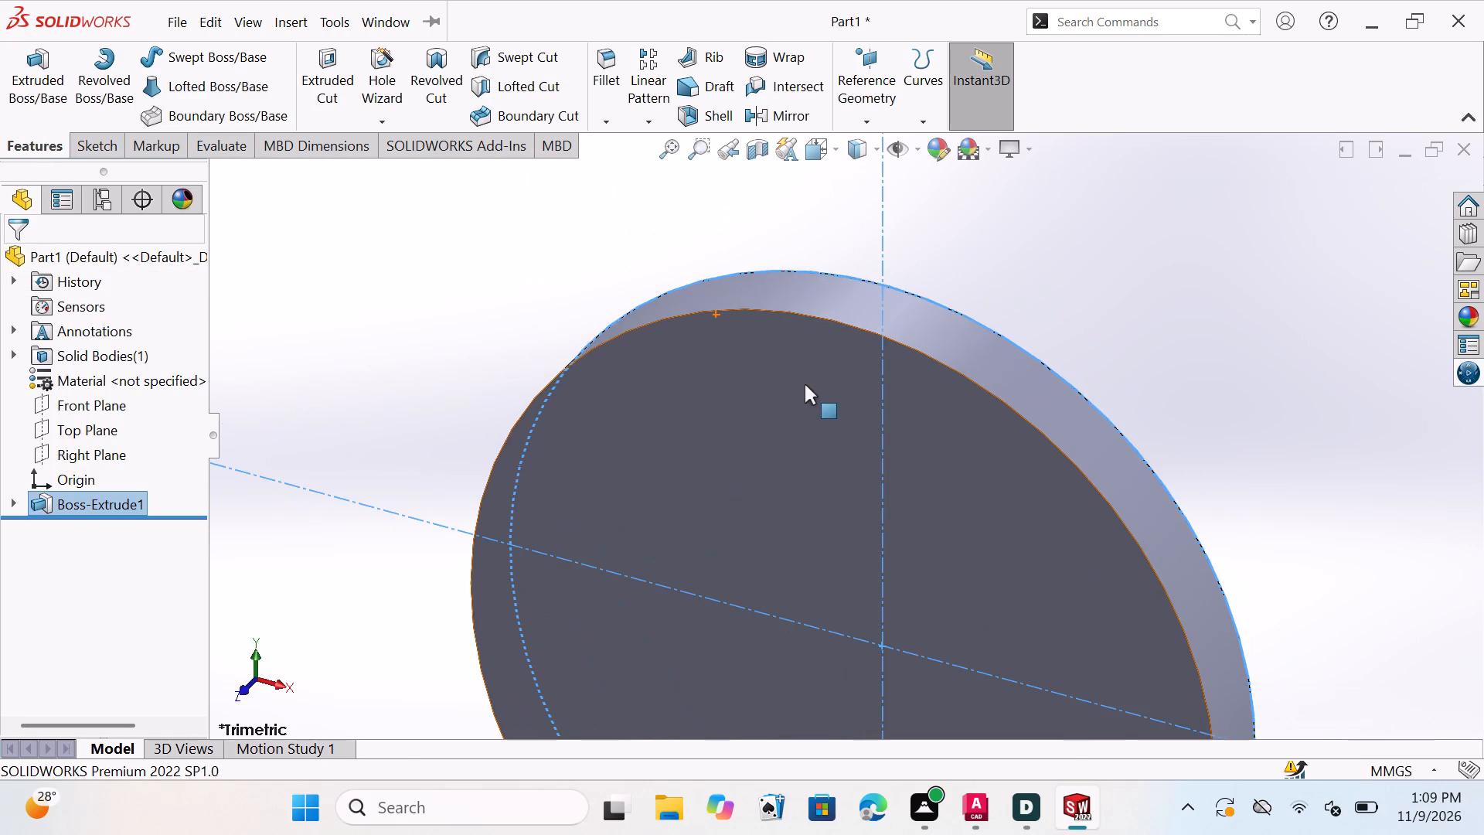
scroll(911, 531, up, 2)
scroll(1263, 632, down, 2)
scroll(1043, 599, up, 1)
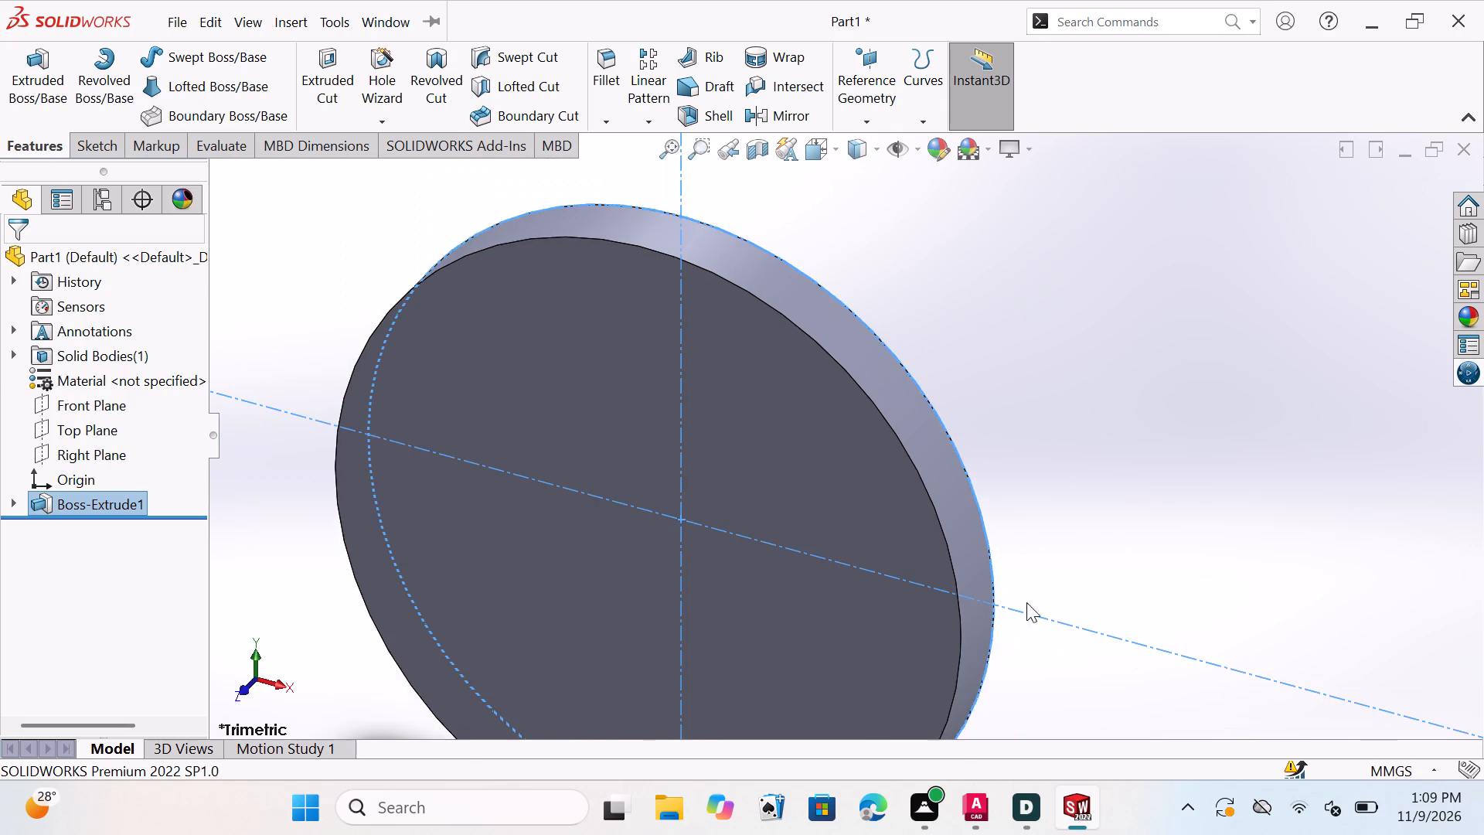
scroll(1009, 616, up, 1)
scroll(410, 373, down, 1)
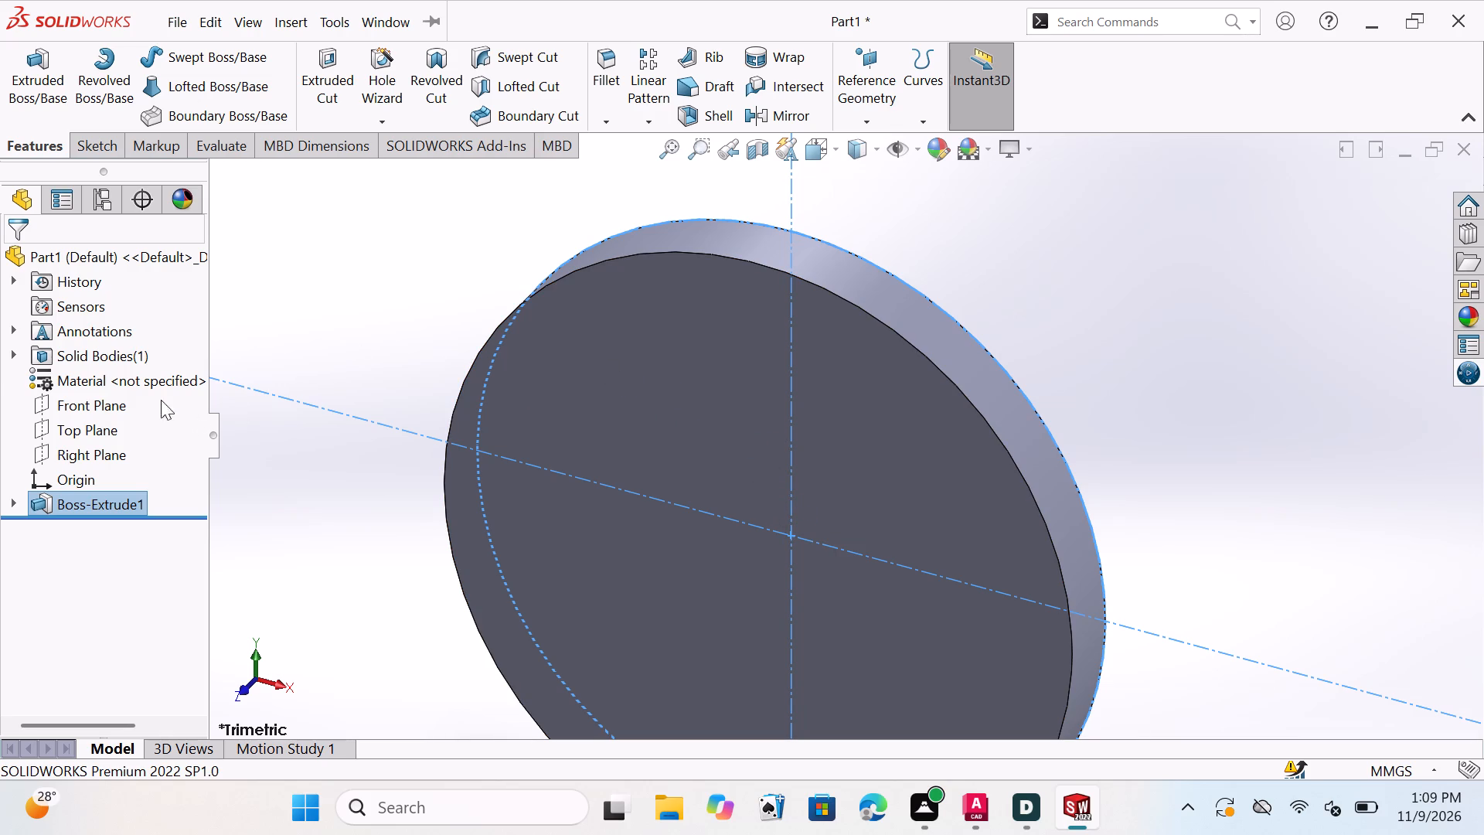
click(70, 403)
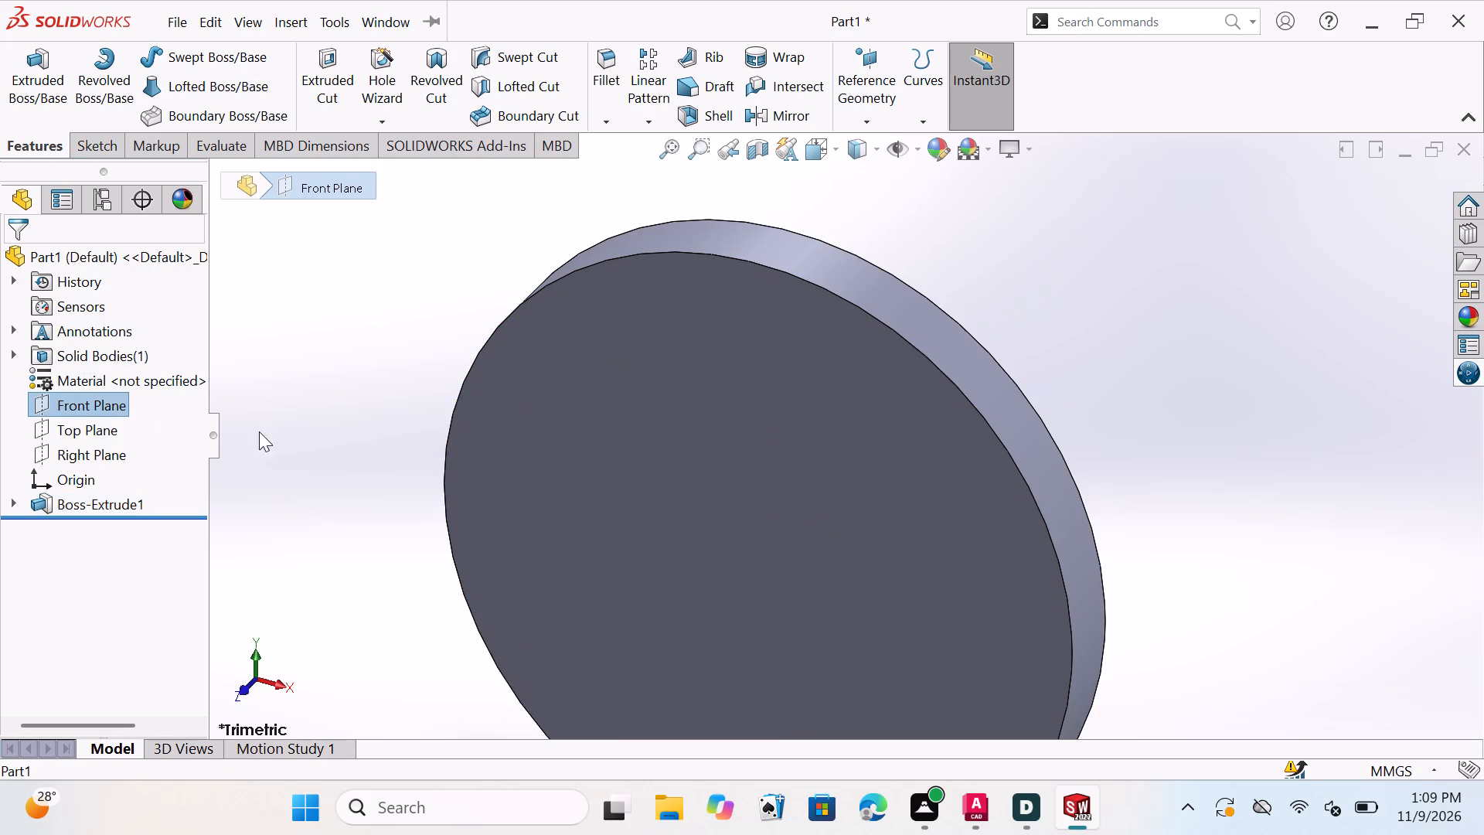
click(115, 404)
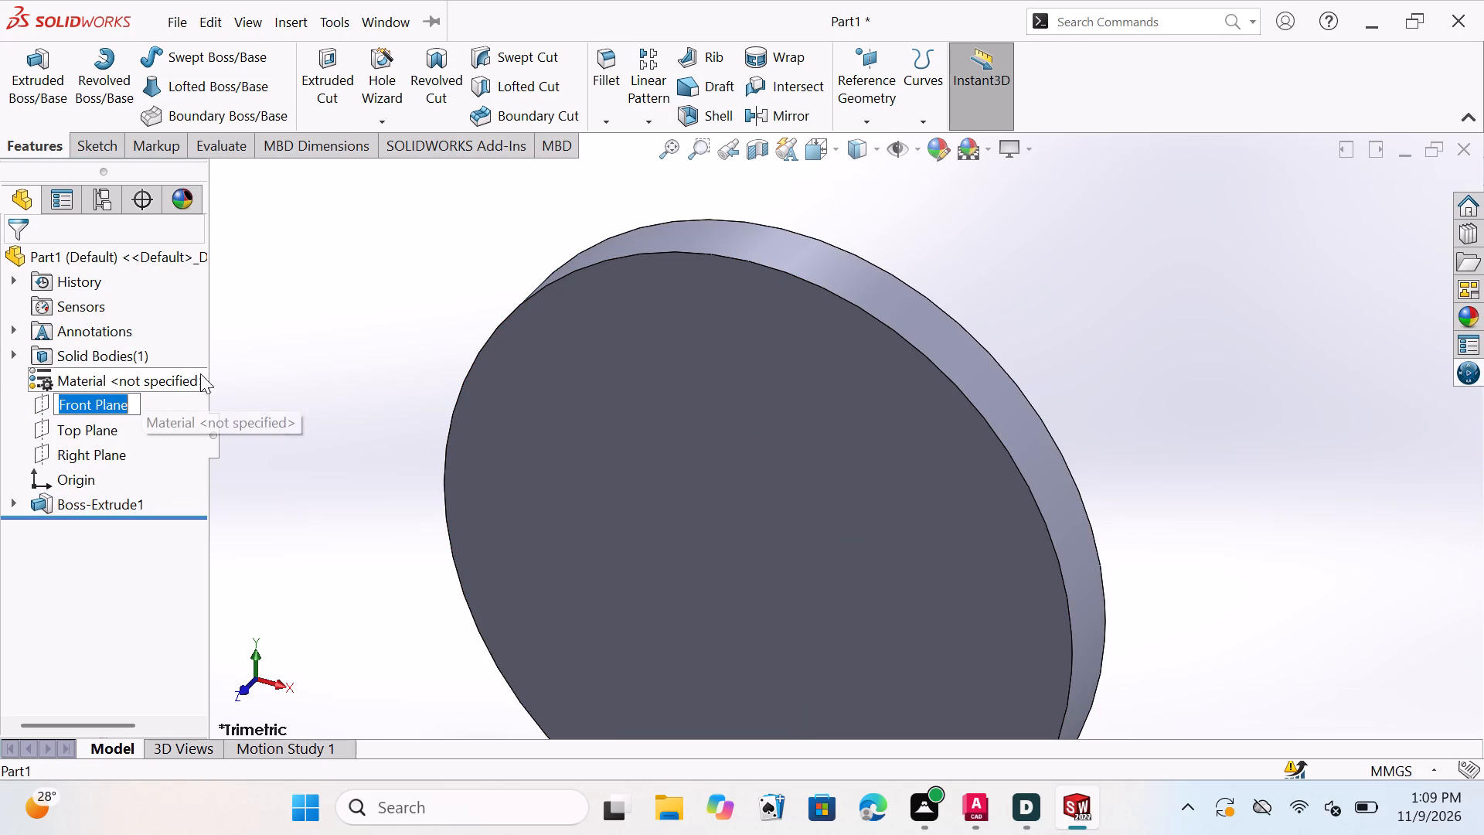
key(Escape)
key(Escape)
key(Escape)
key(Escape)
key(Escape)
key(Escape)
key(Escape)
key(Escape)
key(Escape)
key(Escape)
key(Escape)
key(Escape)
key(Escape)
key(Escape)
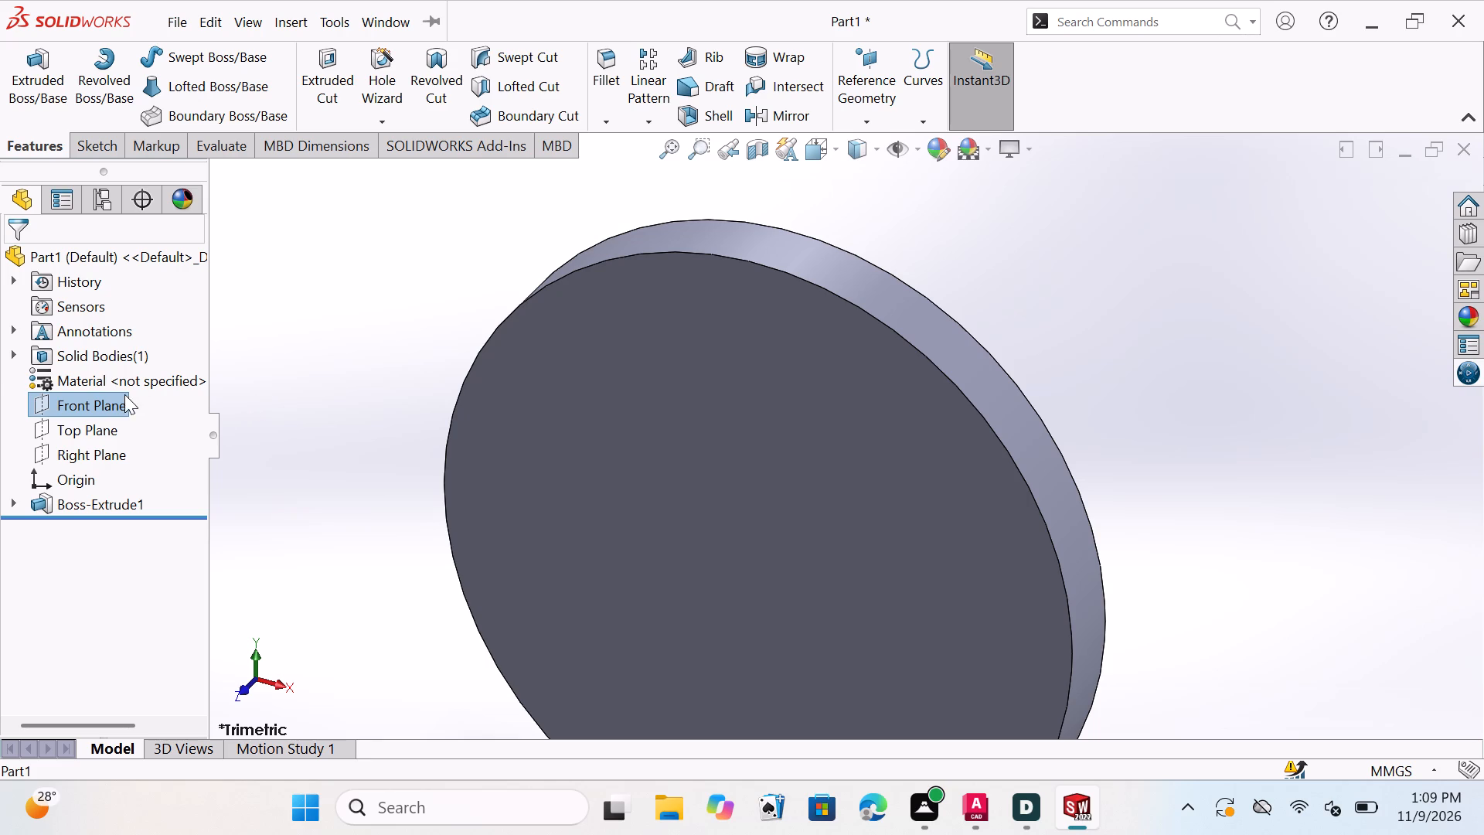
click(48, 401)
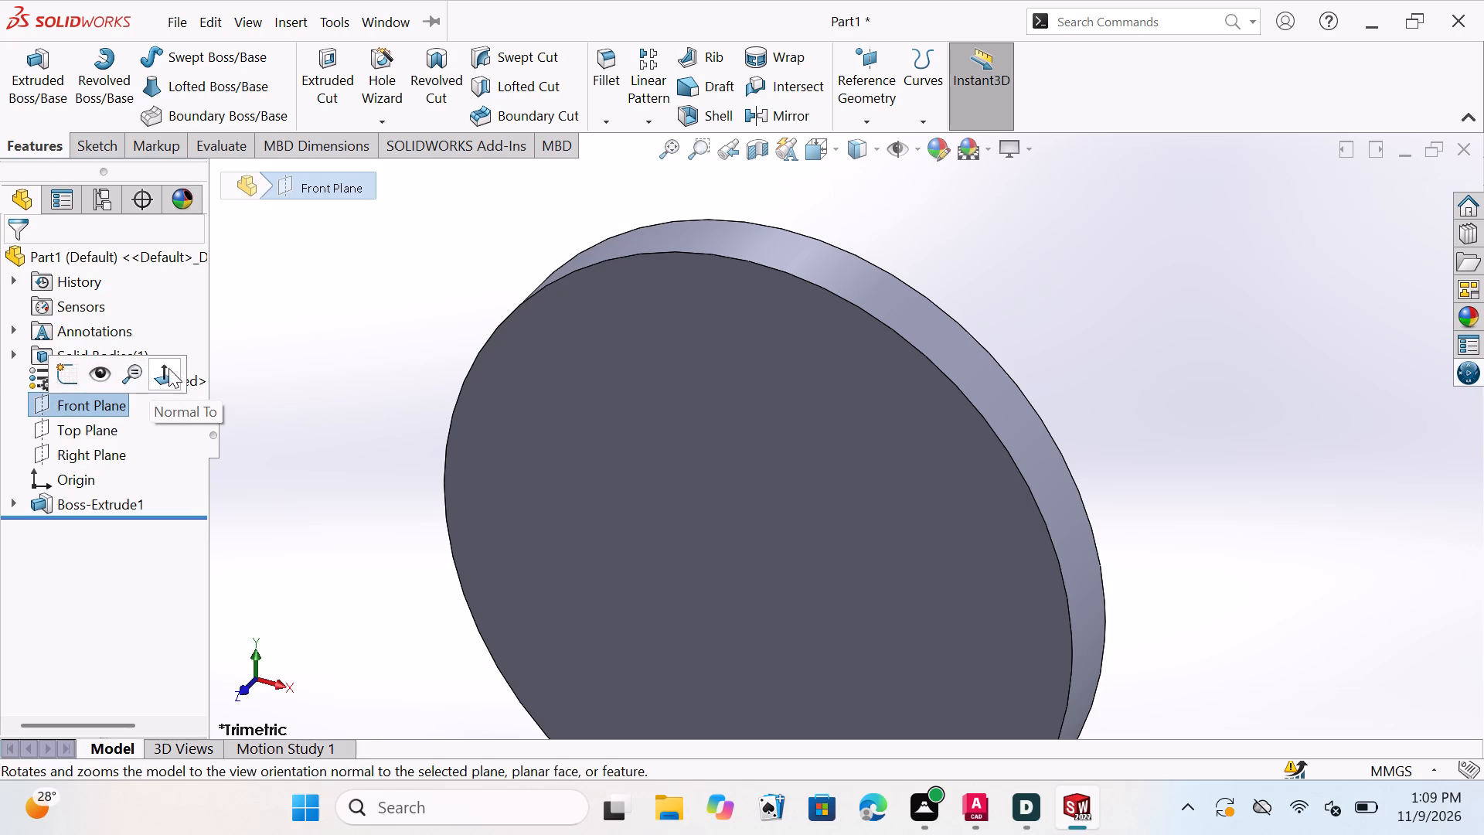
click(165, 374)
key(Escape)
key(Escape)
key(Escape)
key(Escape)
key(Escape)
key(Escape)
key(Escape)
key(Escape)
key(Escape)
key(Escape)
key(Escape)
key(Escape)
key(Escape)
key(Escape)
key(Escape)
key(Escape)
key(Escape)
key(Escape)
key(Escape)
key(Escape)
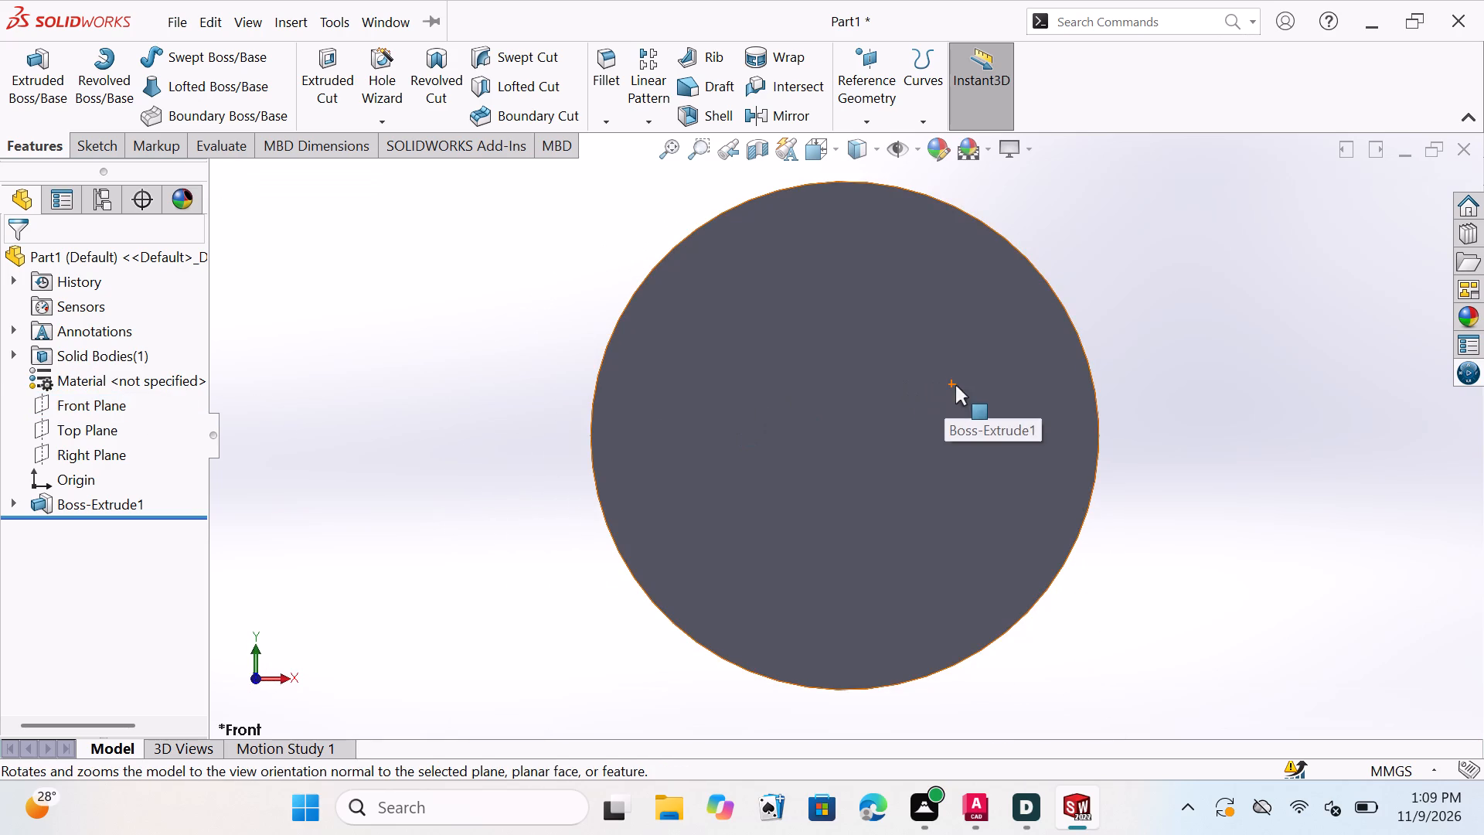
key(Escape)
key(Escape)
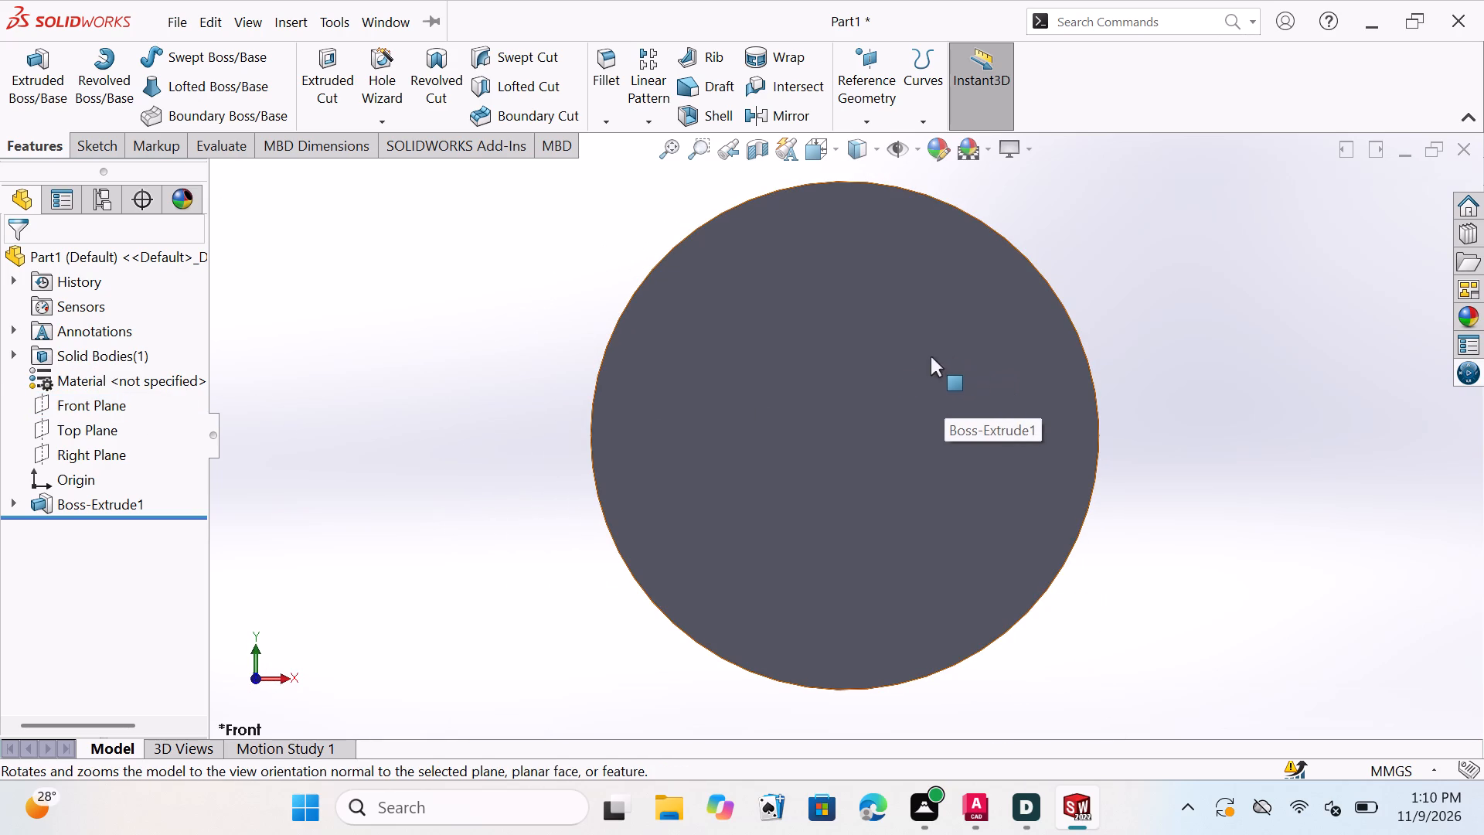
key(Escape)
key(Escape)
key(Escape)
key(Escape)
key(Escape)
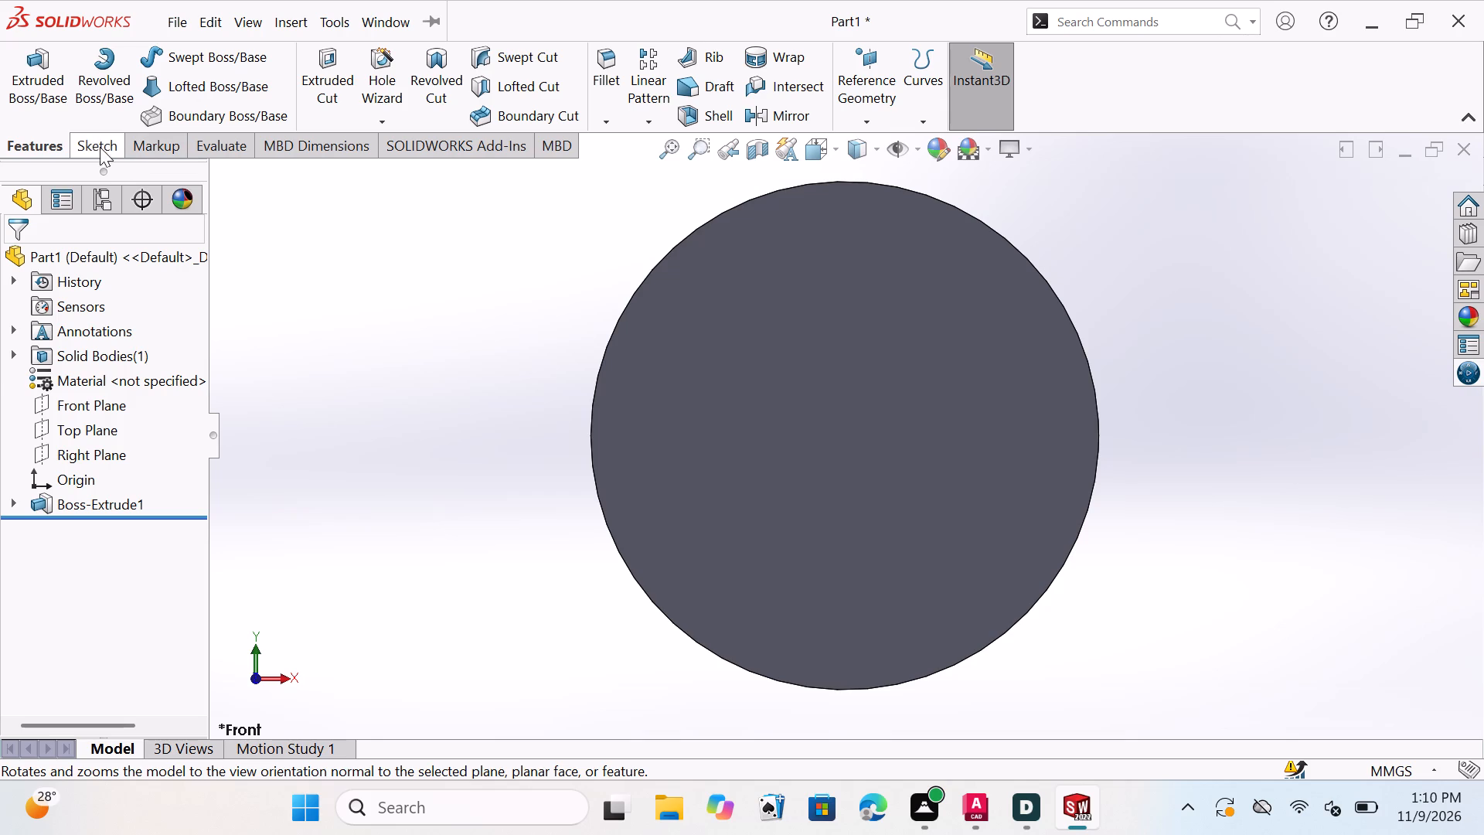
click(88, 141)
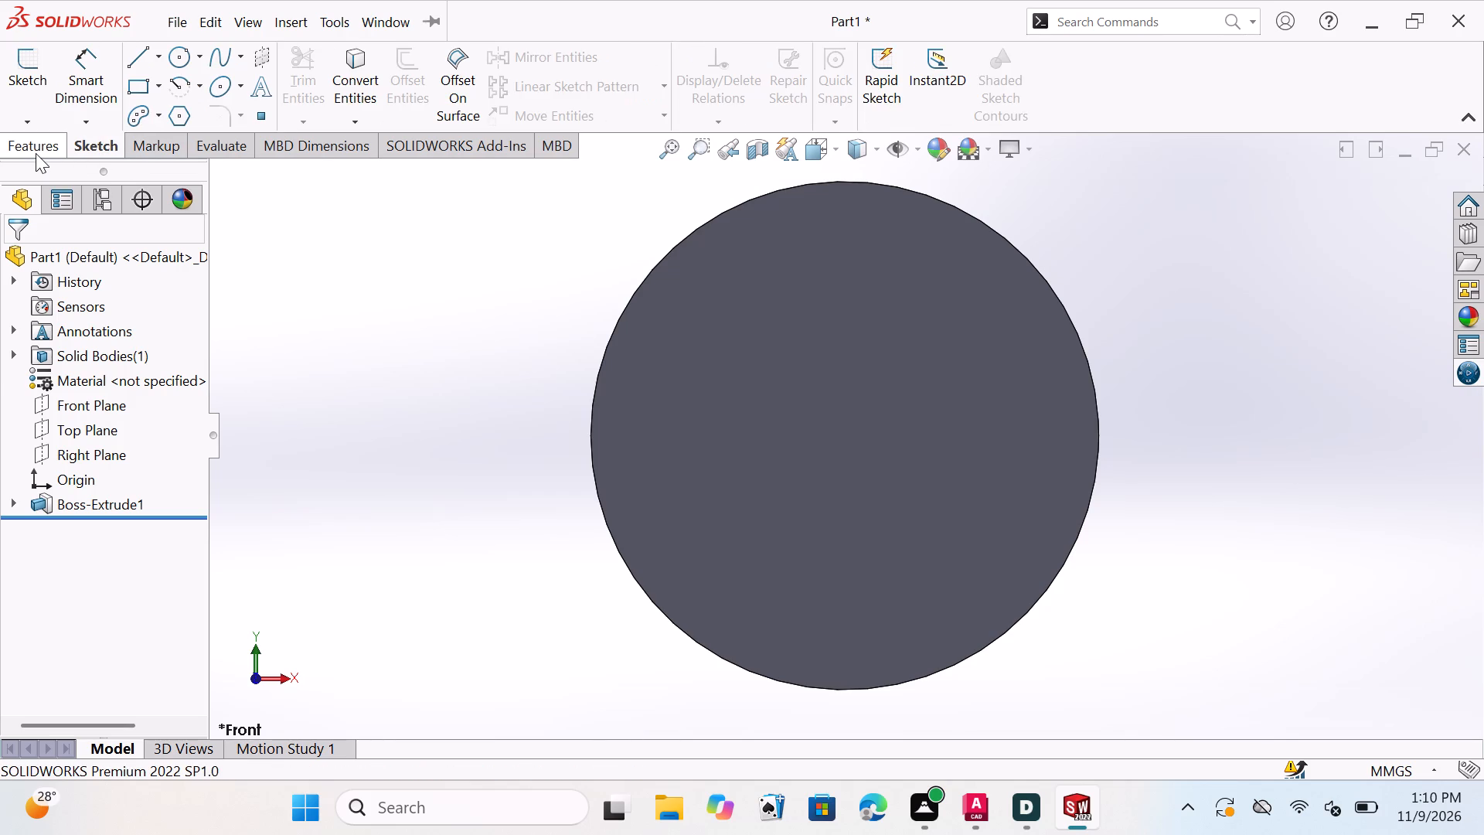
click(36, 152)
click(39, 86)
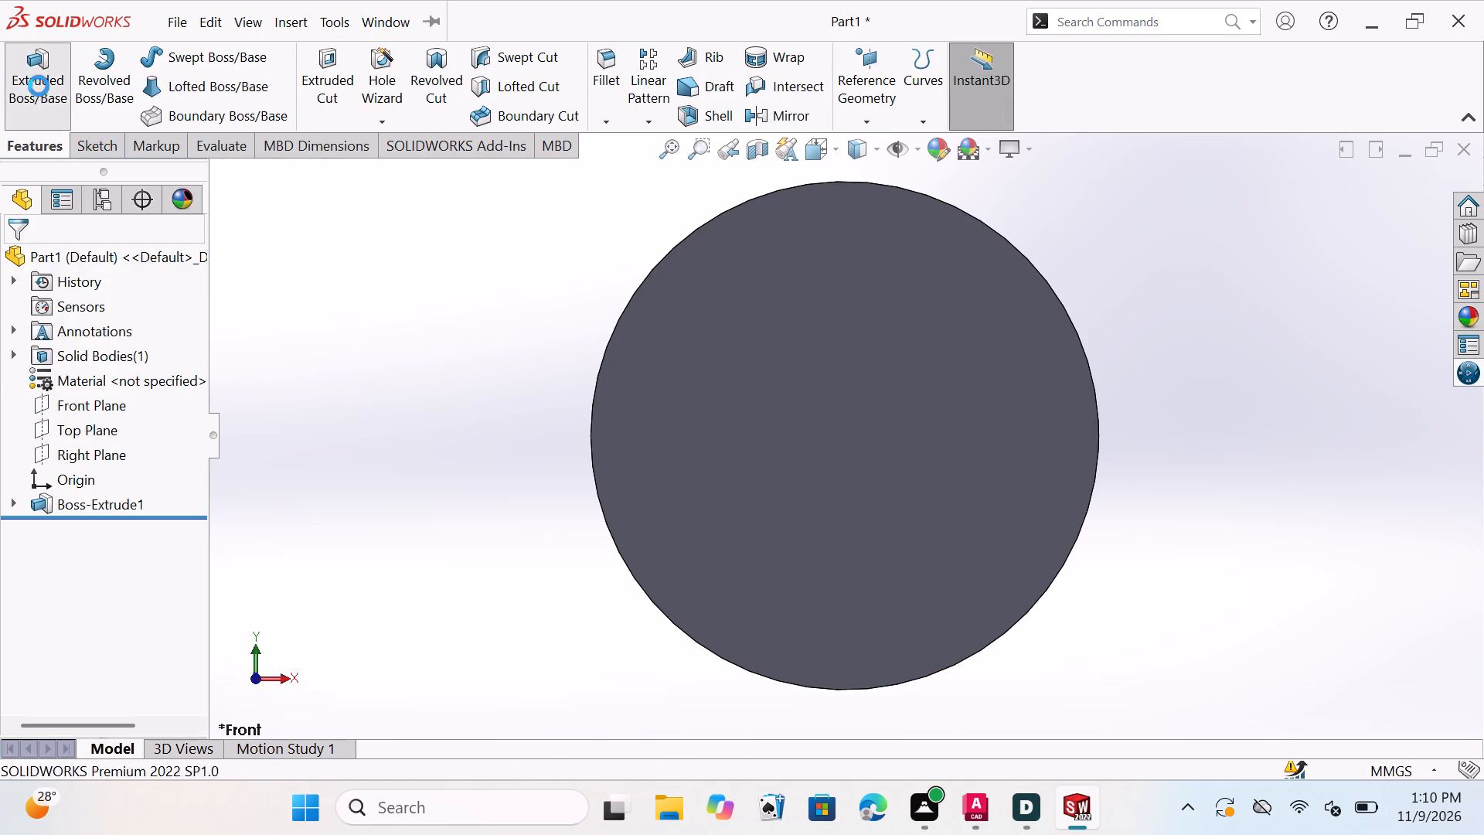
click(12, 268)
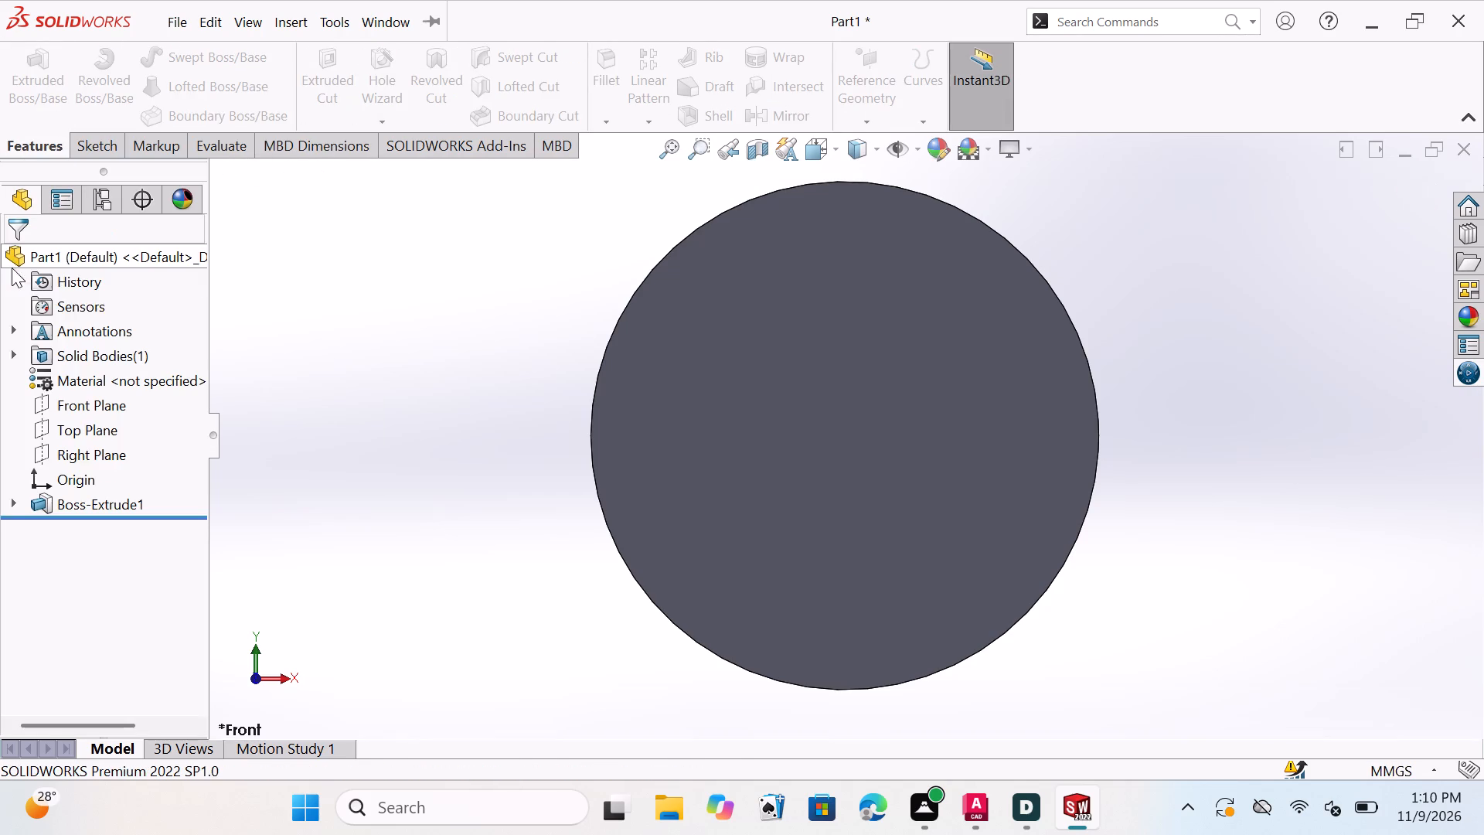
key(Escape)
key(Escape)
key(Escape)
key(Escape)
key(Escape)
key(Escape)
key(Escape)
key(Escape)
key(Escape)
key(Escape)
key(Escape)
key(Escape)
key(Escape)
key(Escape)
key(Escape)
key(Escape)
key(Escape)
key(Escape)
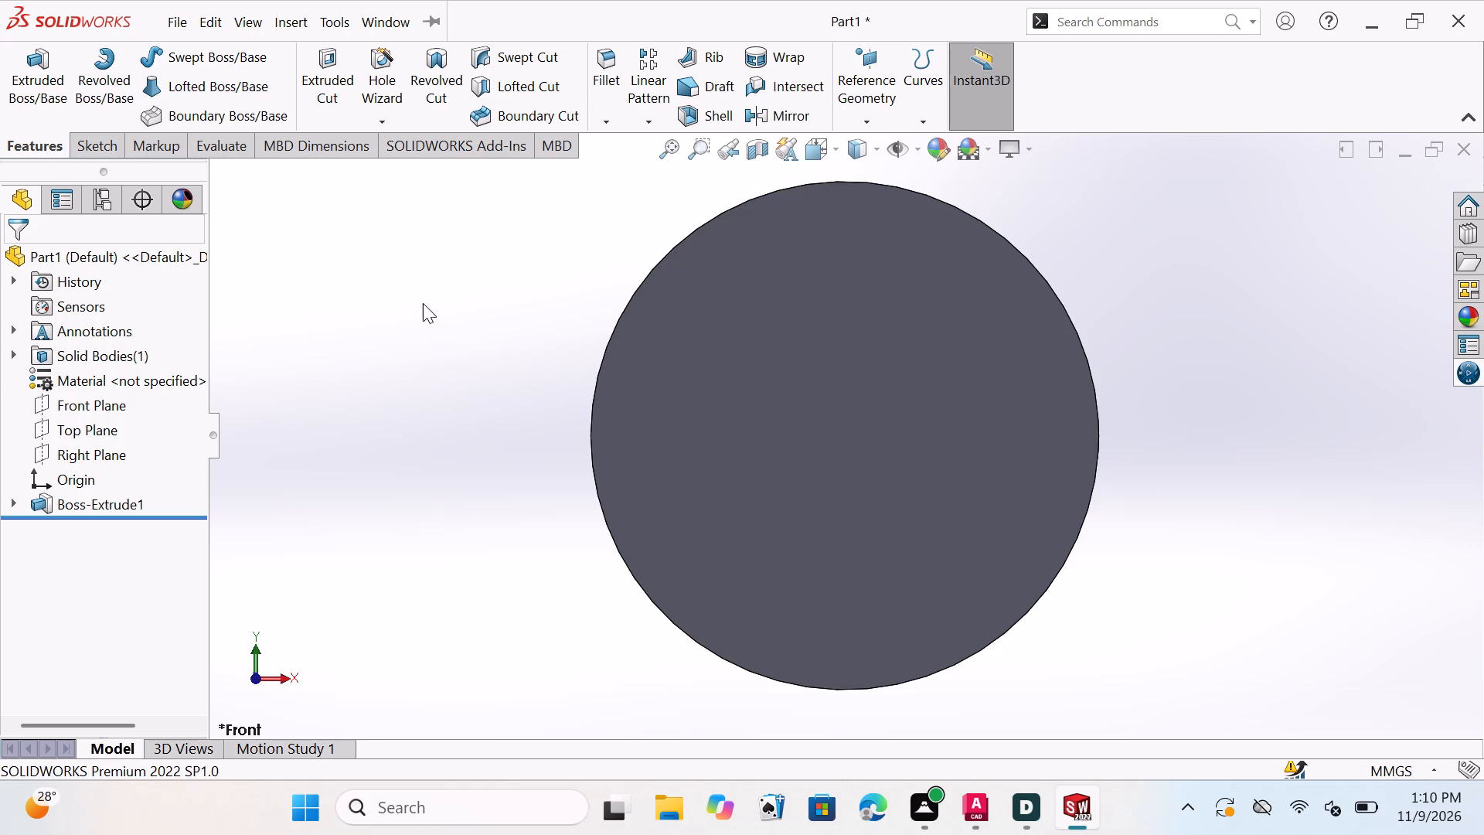
Undo the 10 mm boss extrusion of the disc, going back to its circle sketch.
key(ctrl+z)
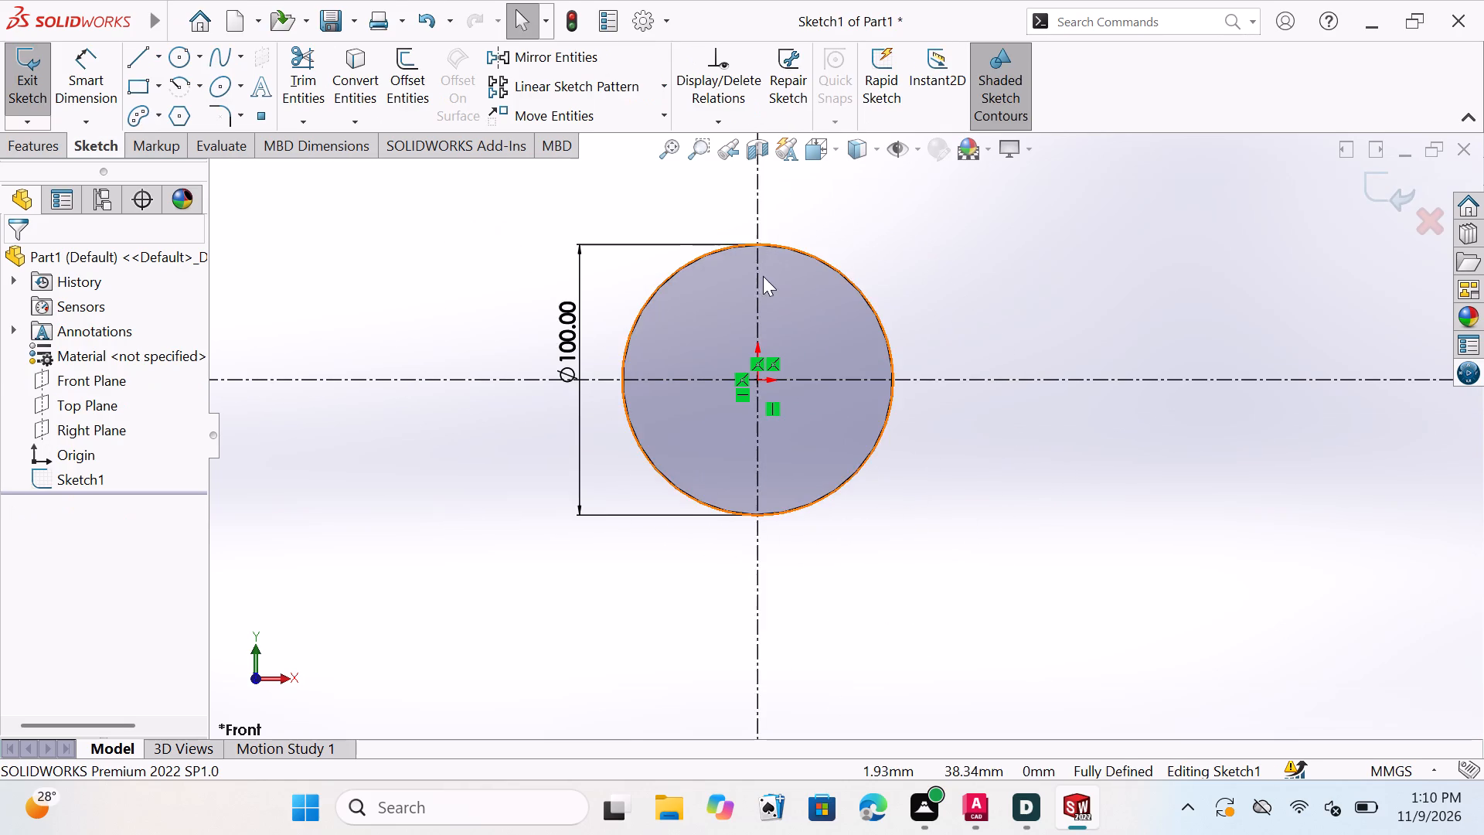
Extrude the 100 mm circle sketch as a blind boss 60 mm deep from the sketch plane, in the reversed direction.
click(49, 141)
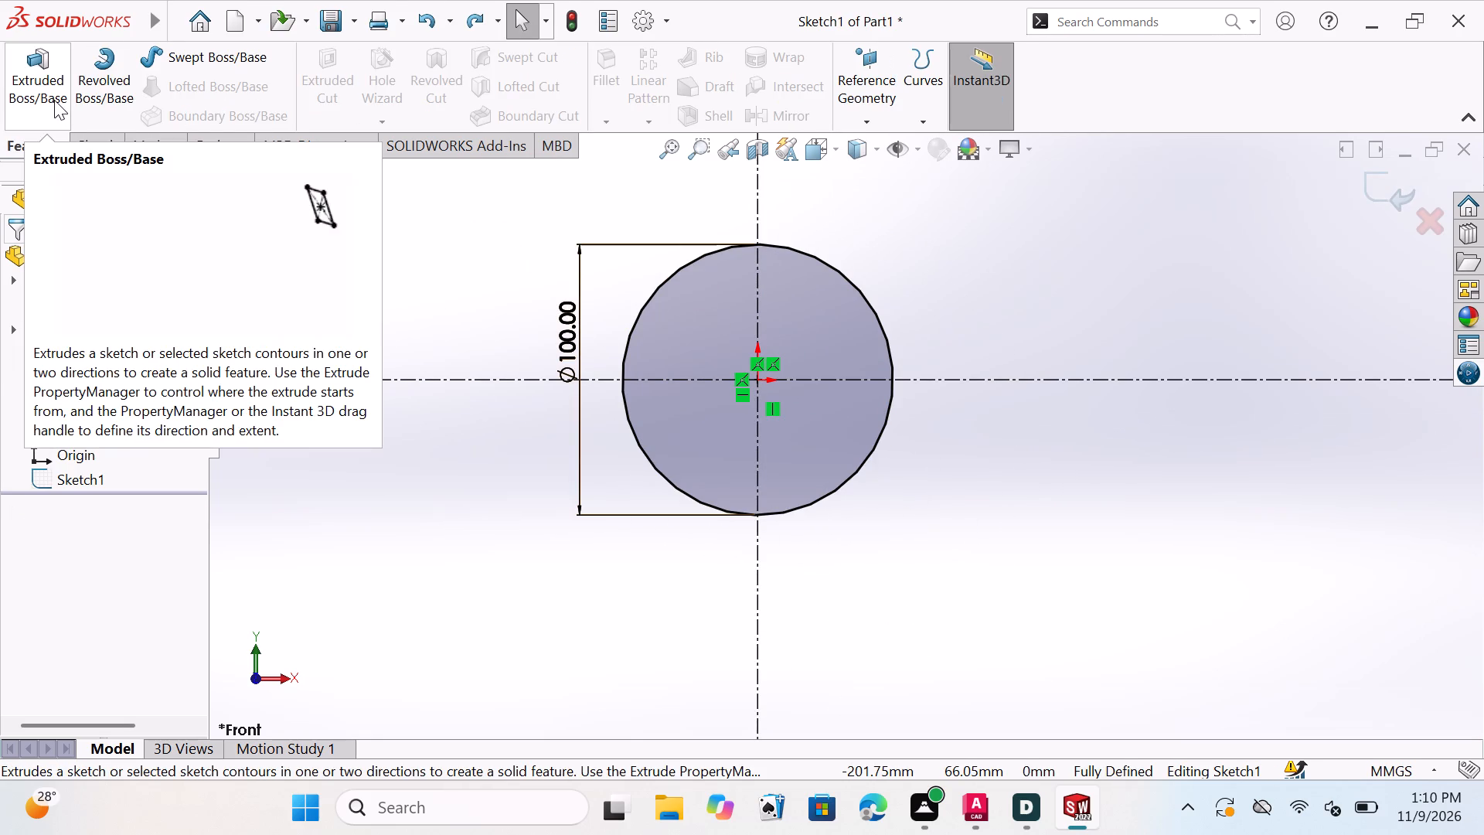
click(54, 100)
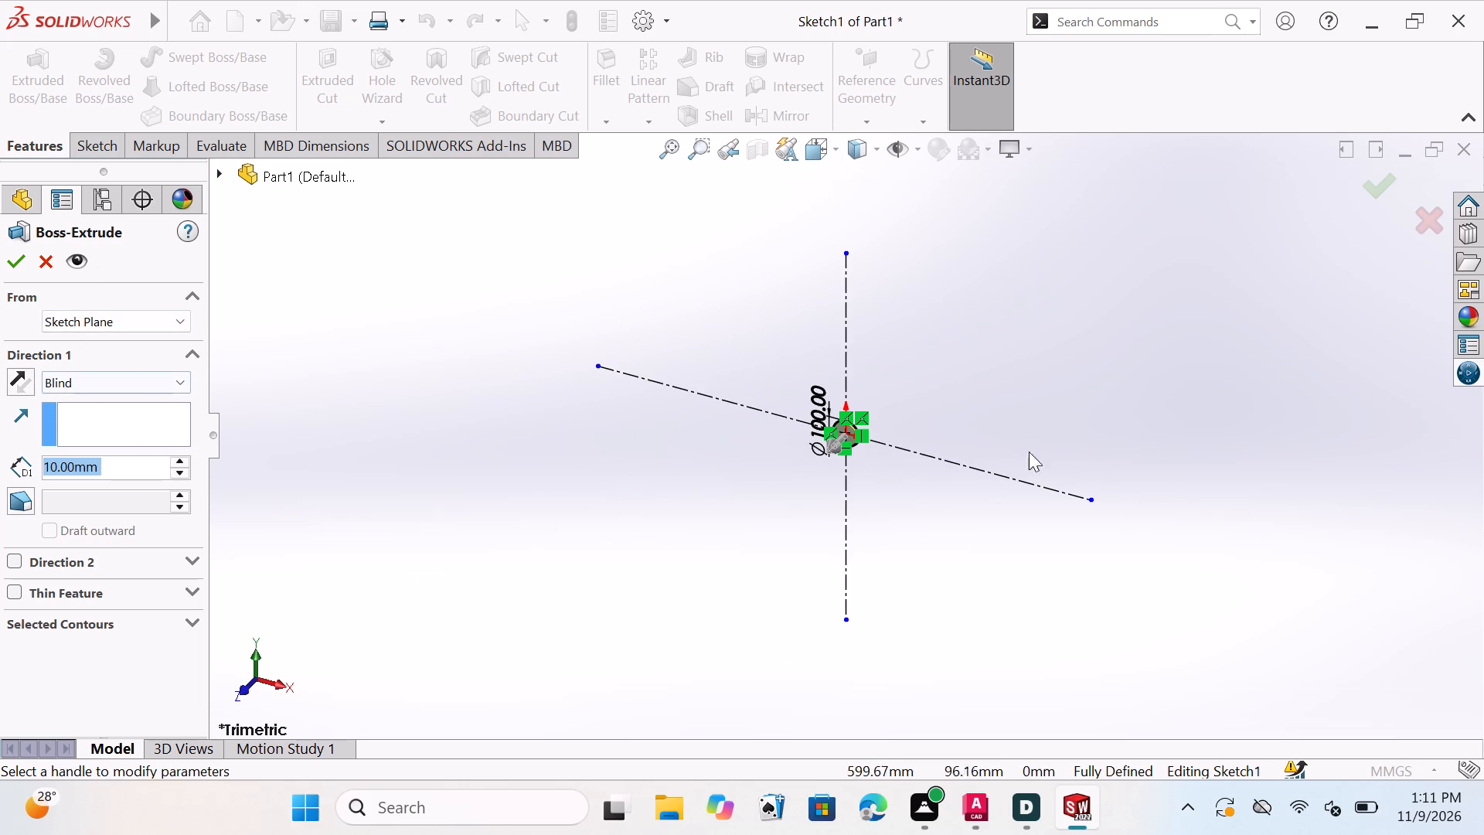
scroll(845, 445, down, 12)
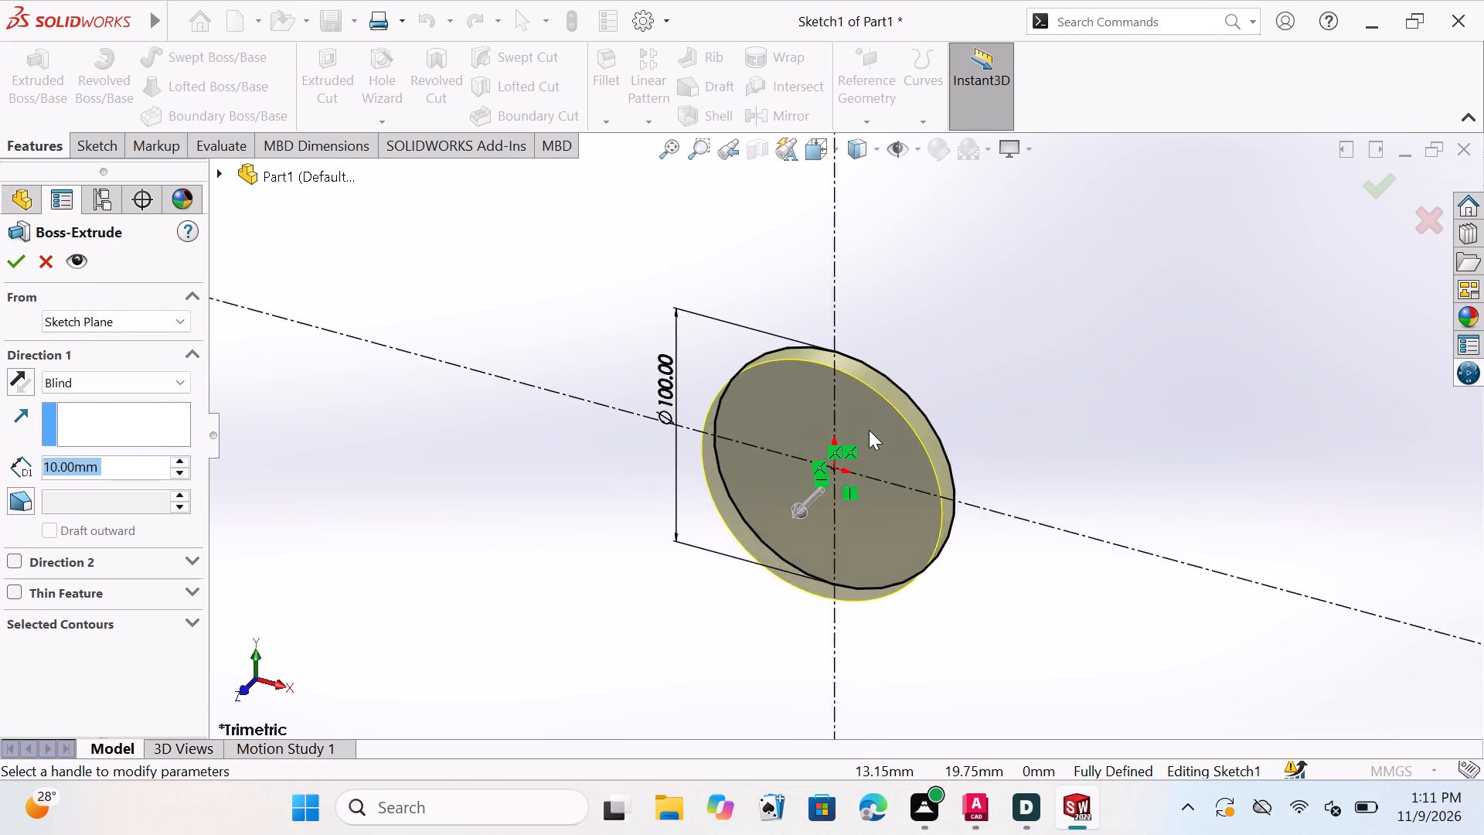
scroll(869, 430, down, 2)
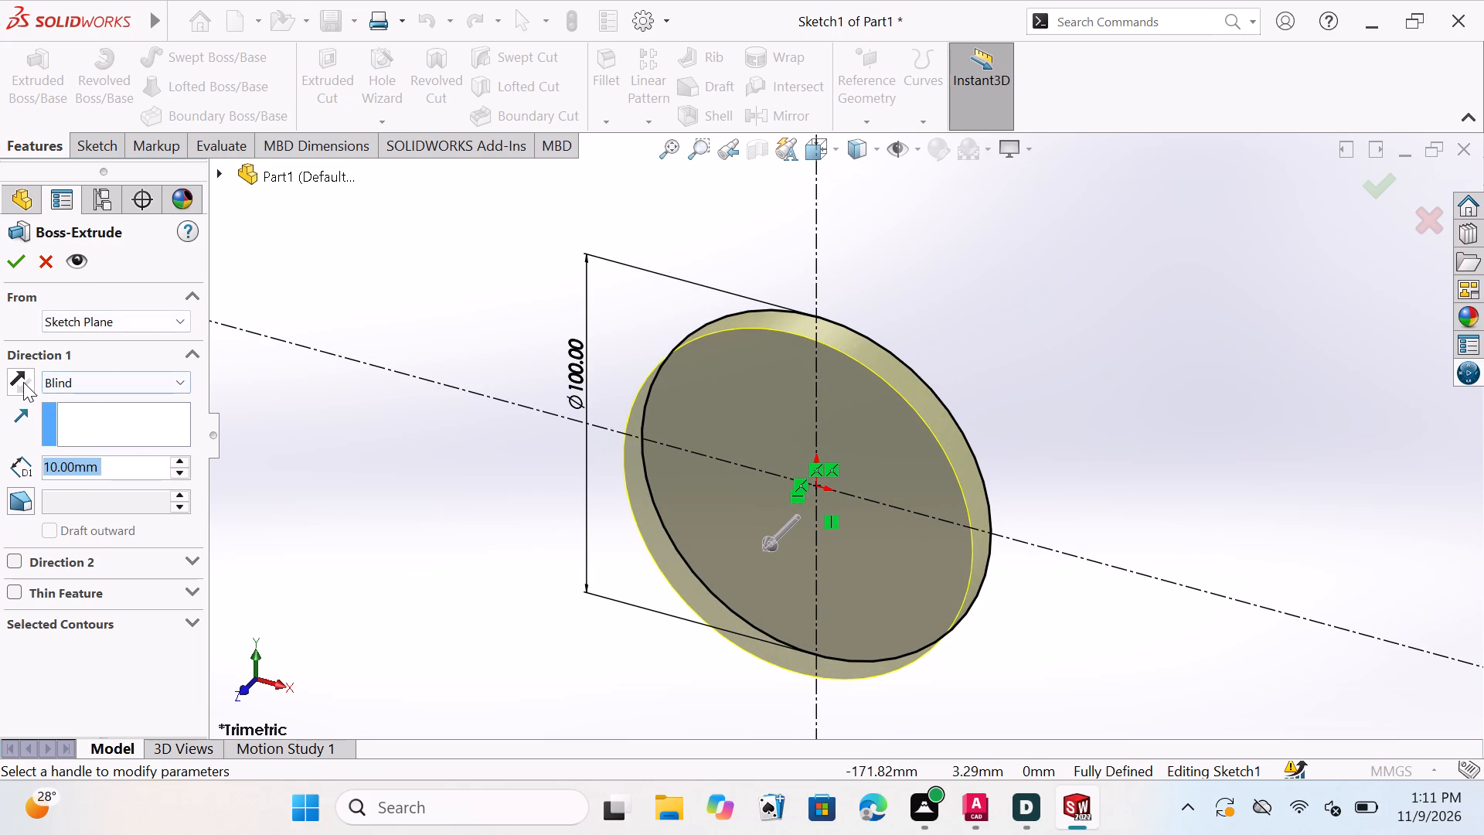
click(23, 382)
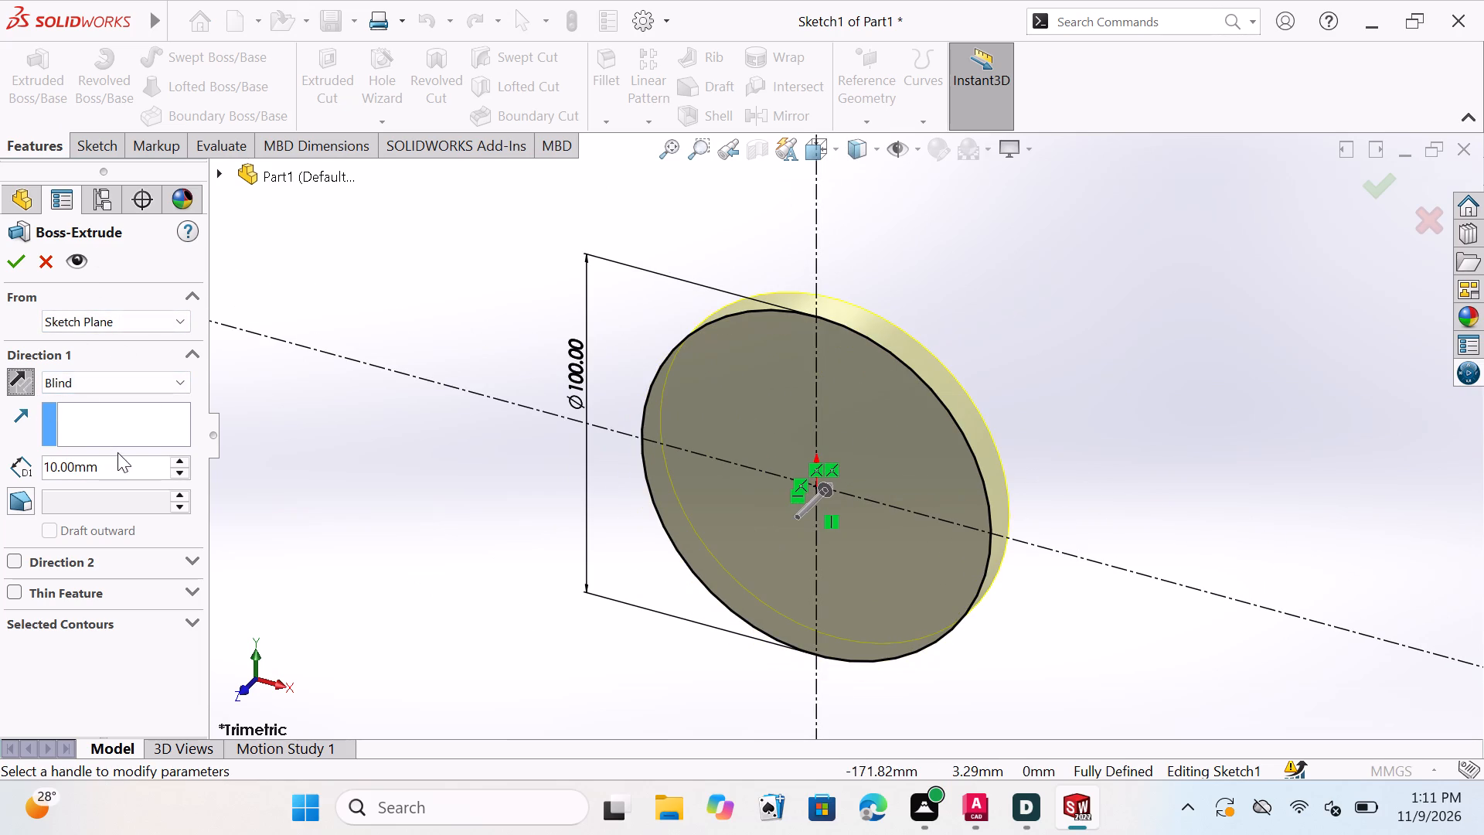
click(123, 460)
key(BackSpace)
key(BackSpace)
key(BackSpace)
key(BackSpace)
key(BackSpace)
key(BackSpace)
key(BackSpace)
key(BackSpace)
key(BackSpace)
key(BackSpace)
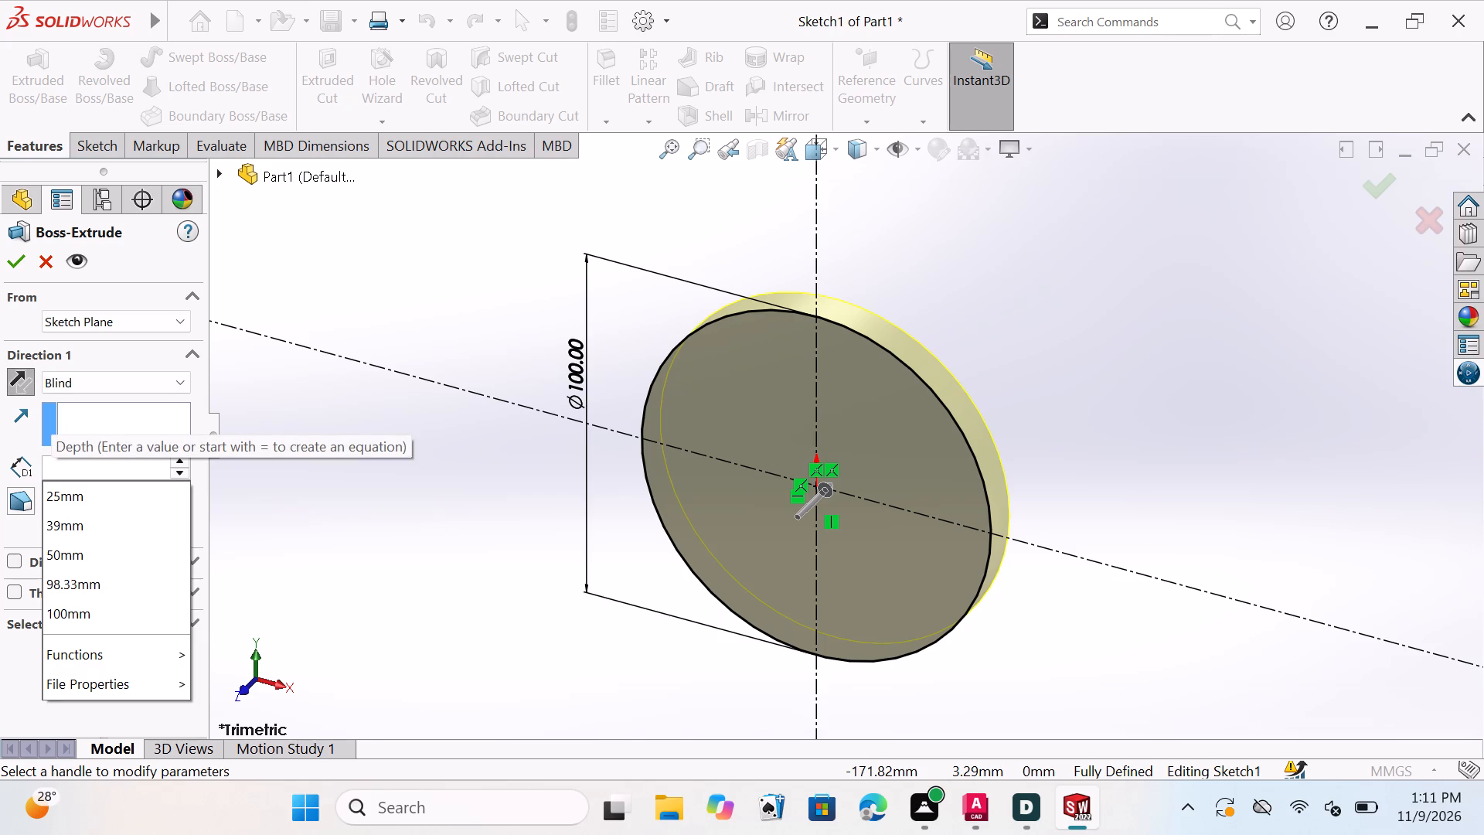
key(6)
key(0)
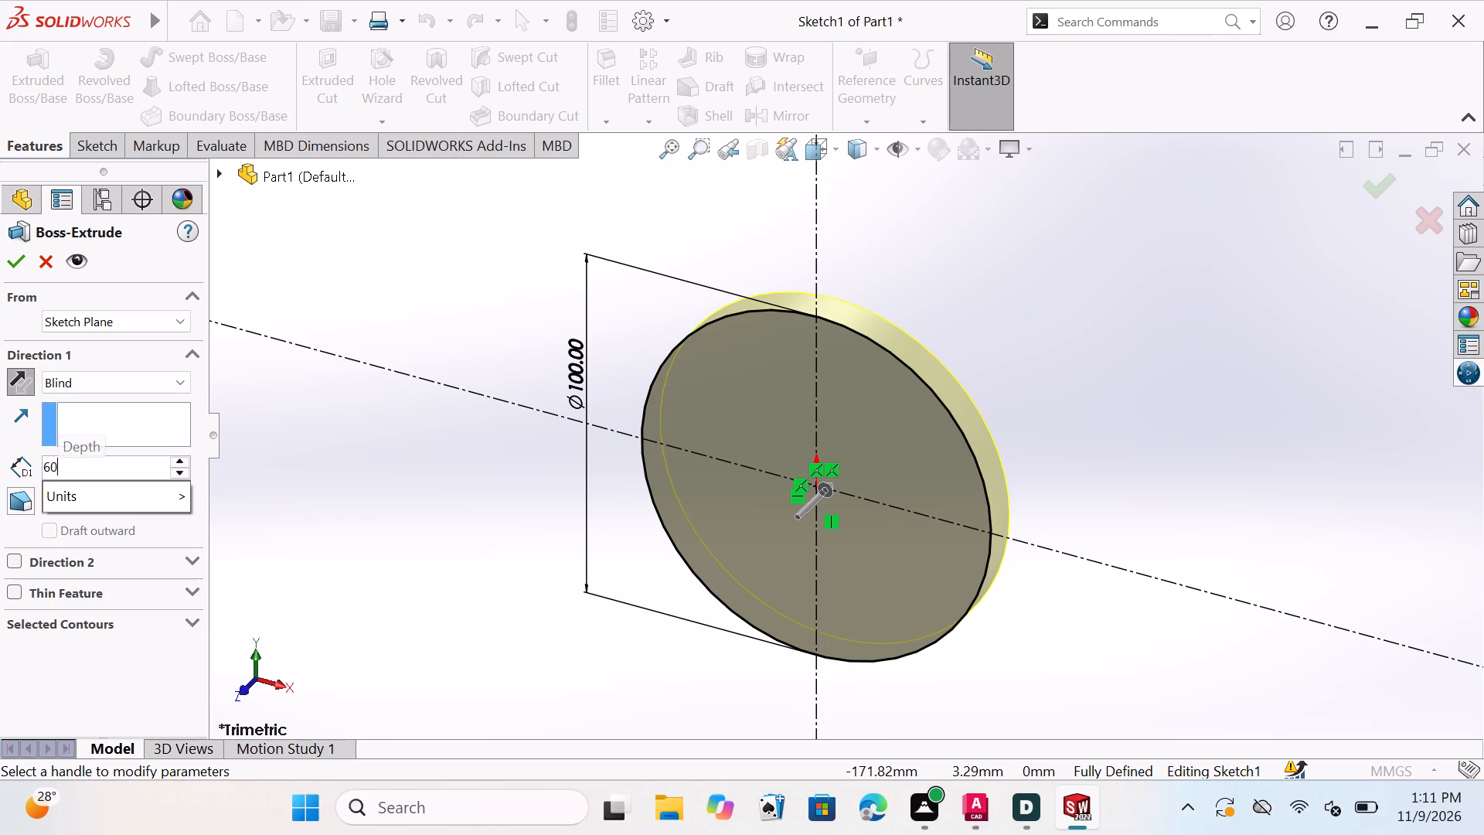
click(13, 263)
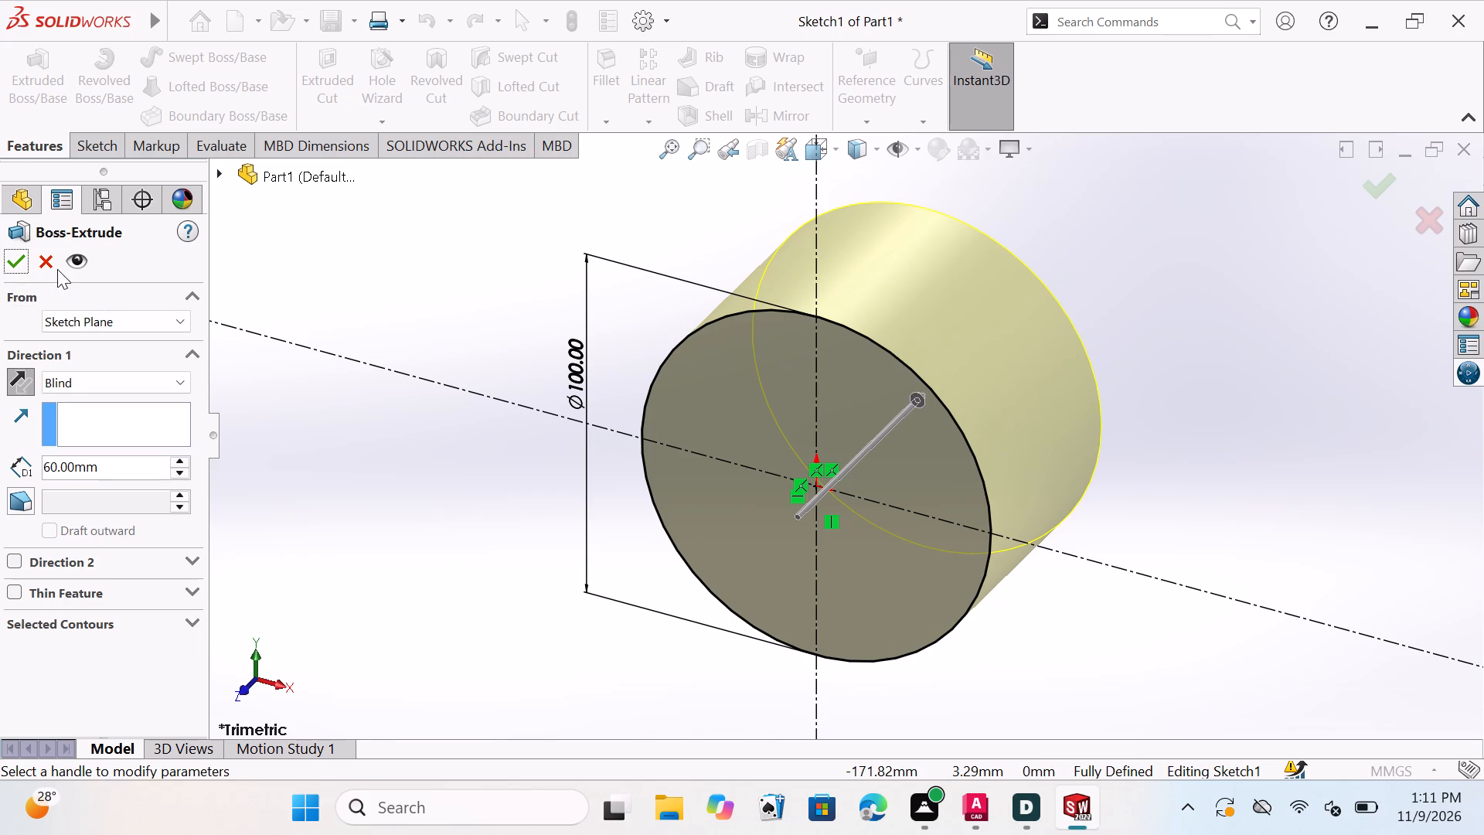
click(9, 257)
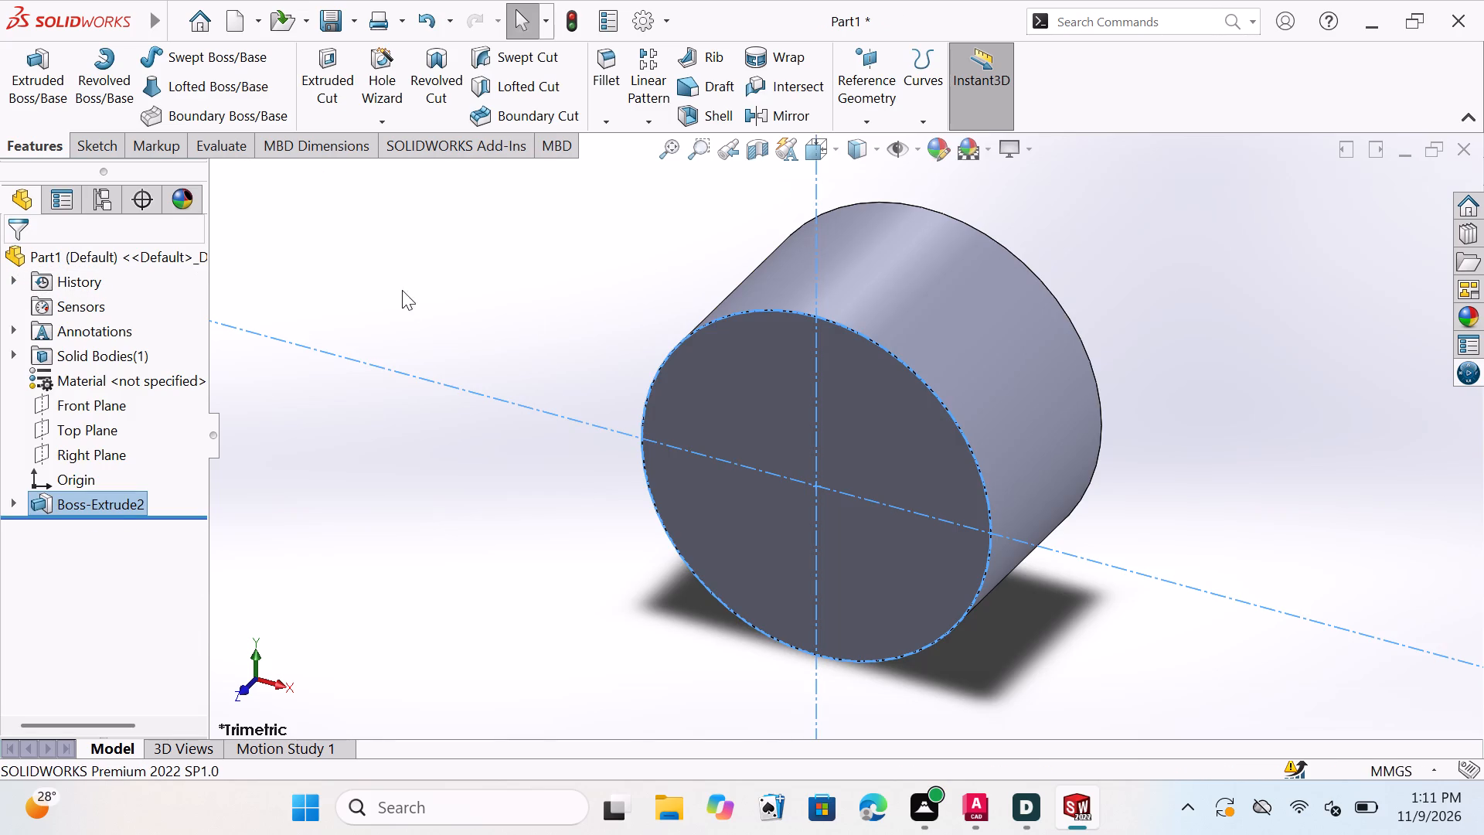
Sketch a circle centered on the origin with a radius of about 28.6 mm on the cylinder's front face.
scroll(966, 358, down, 1)
scroll(966, 358, up, 2)
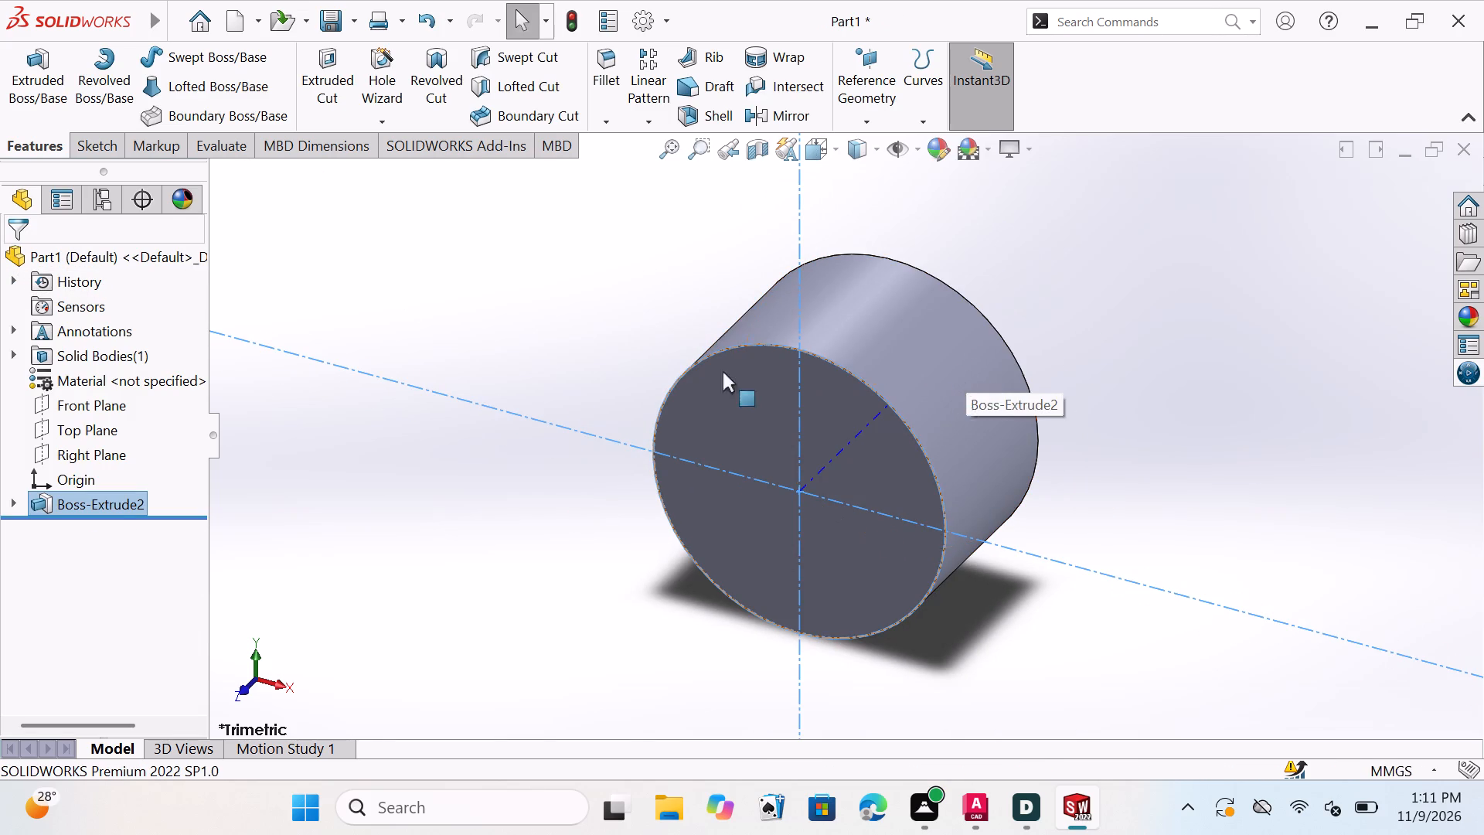
click(81, 405)
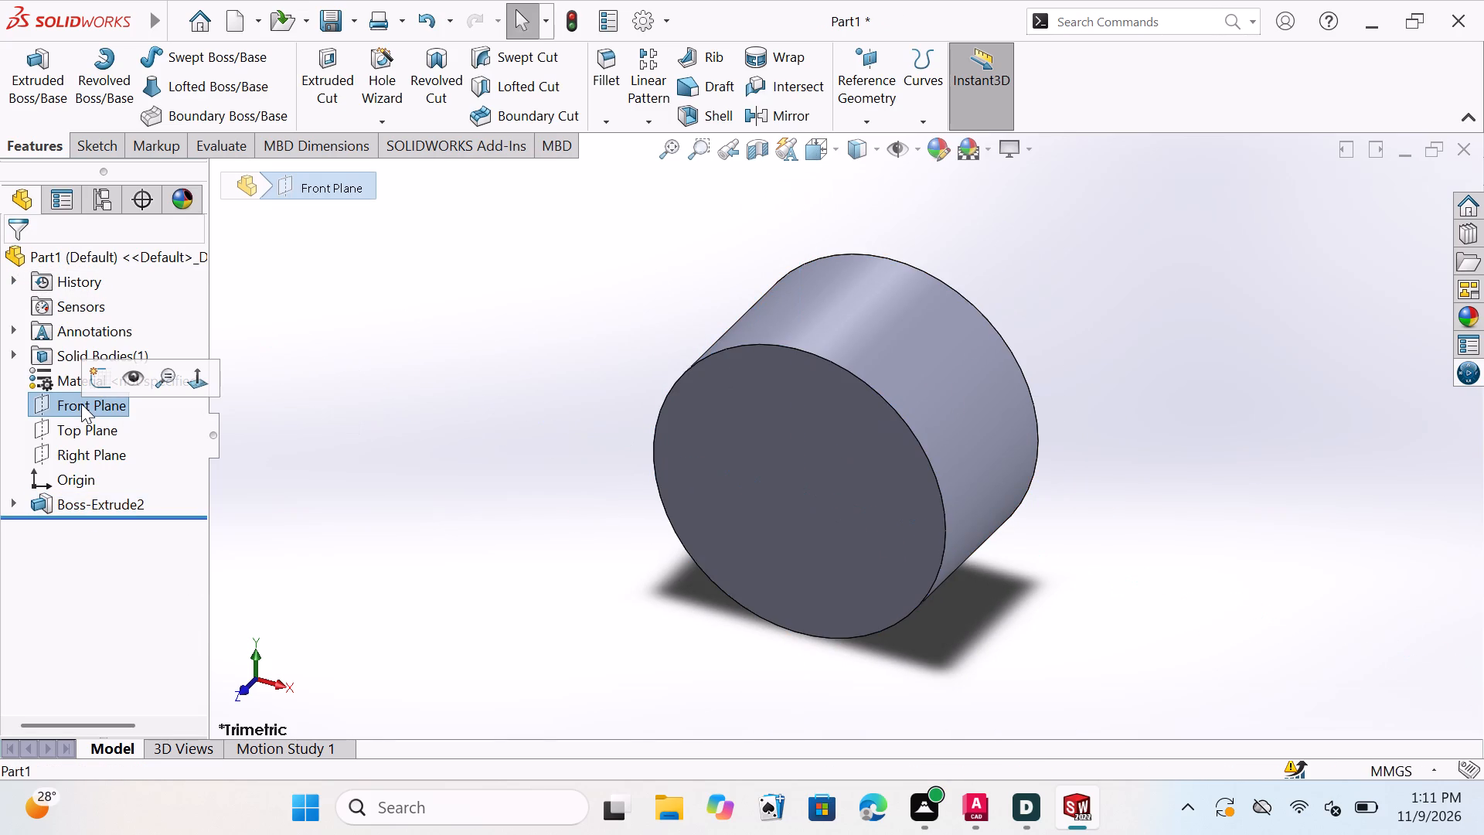
click(201, 380)
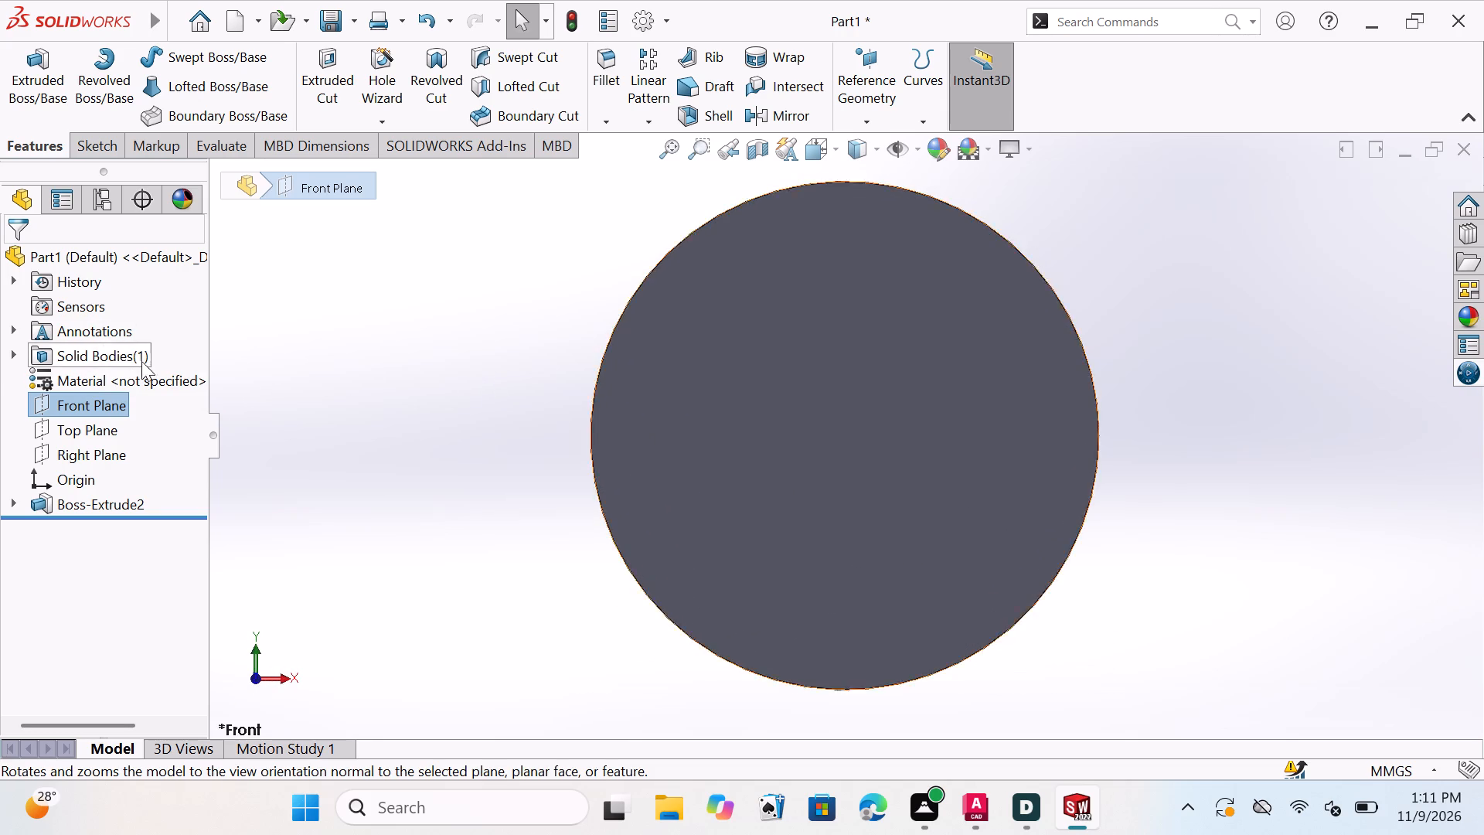
key(Escape)
key(Escape)
key(Escape)
key(Escape)
key(Escape)
key(Escape)
key(Escape)
key(Escape)
key(Escape)
key(Escape)
key(Escape)
key(Escape)
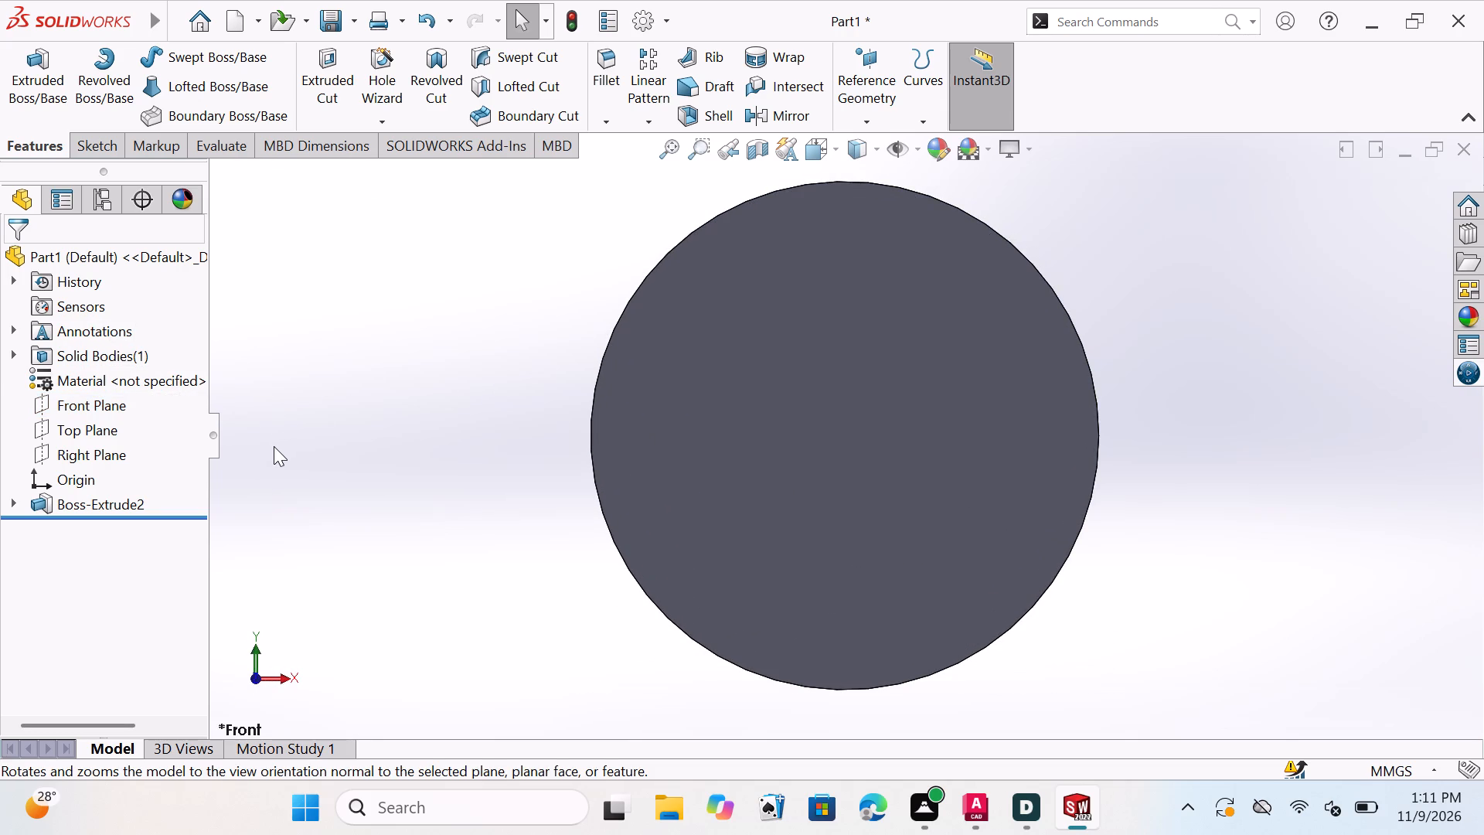
key(Escape)
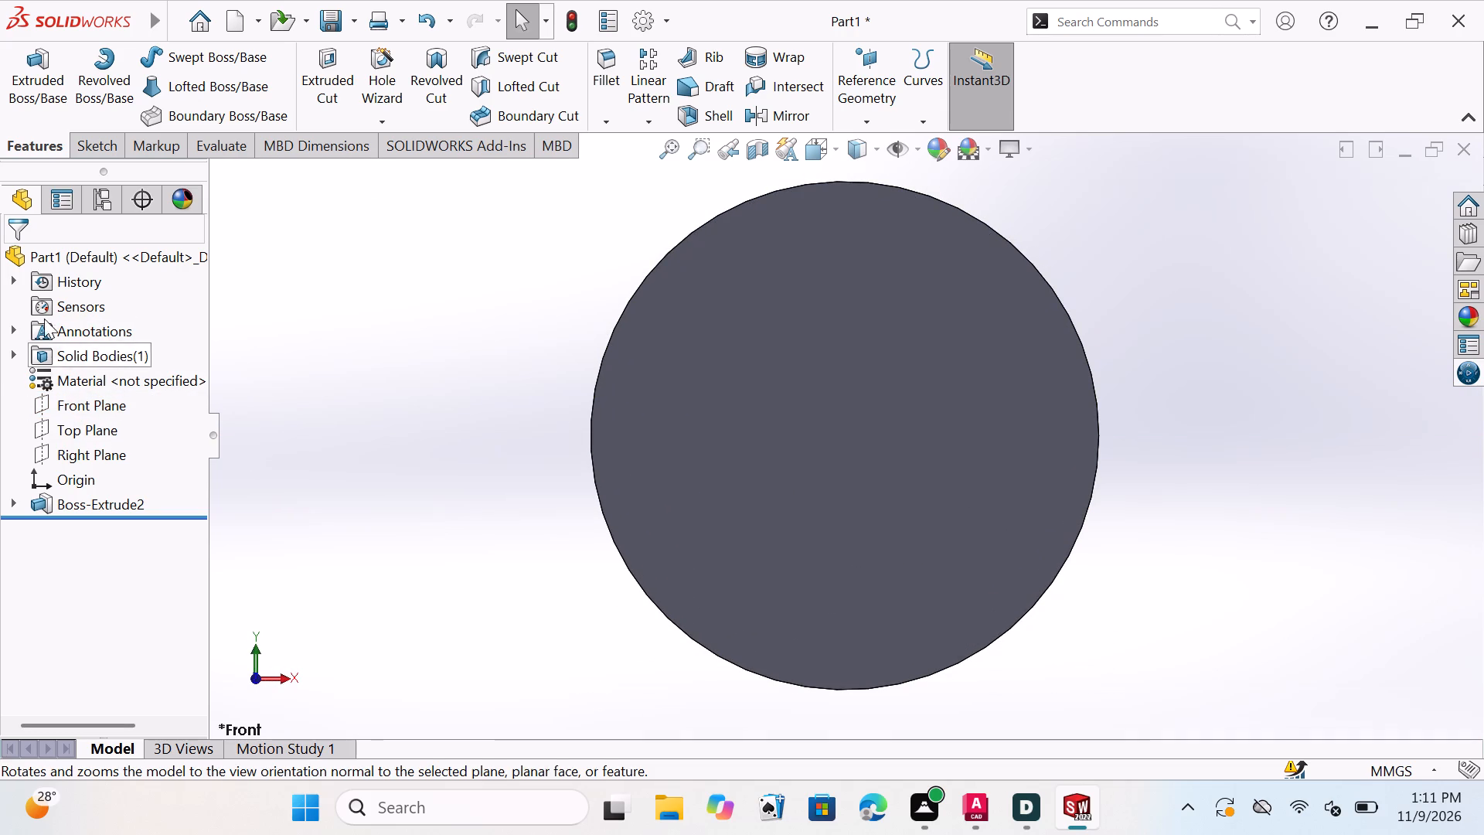
click(84, 145)
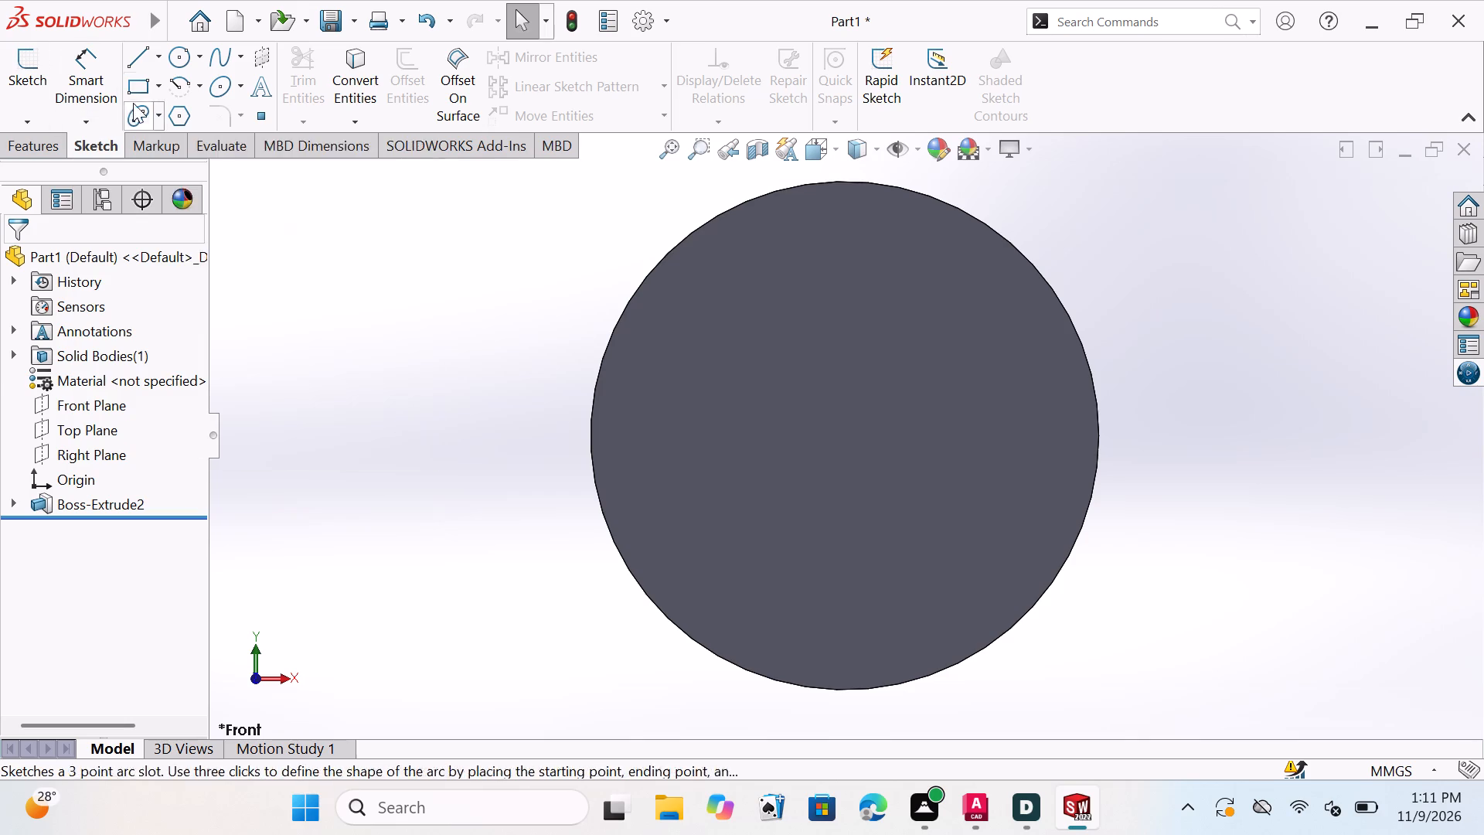
click(183, 58)
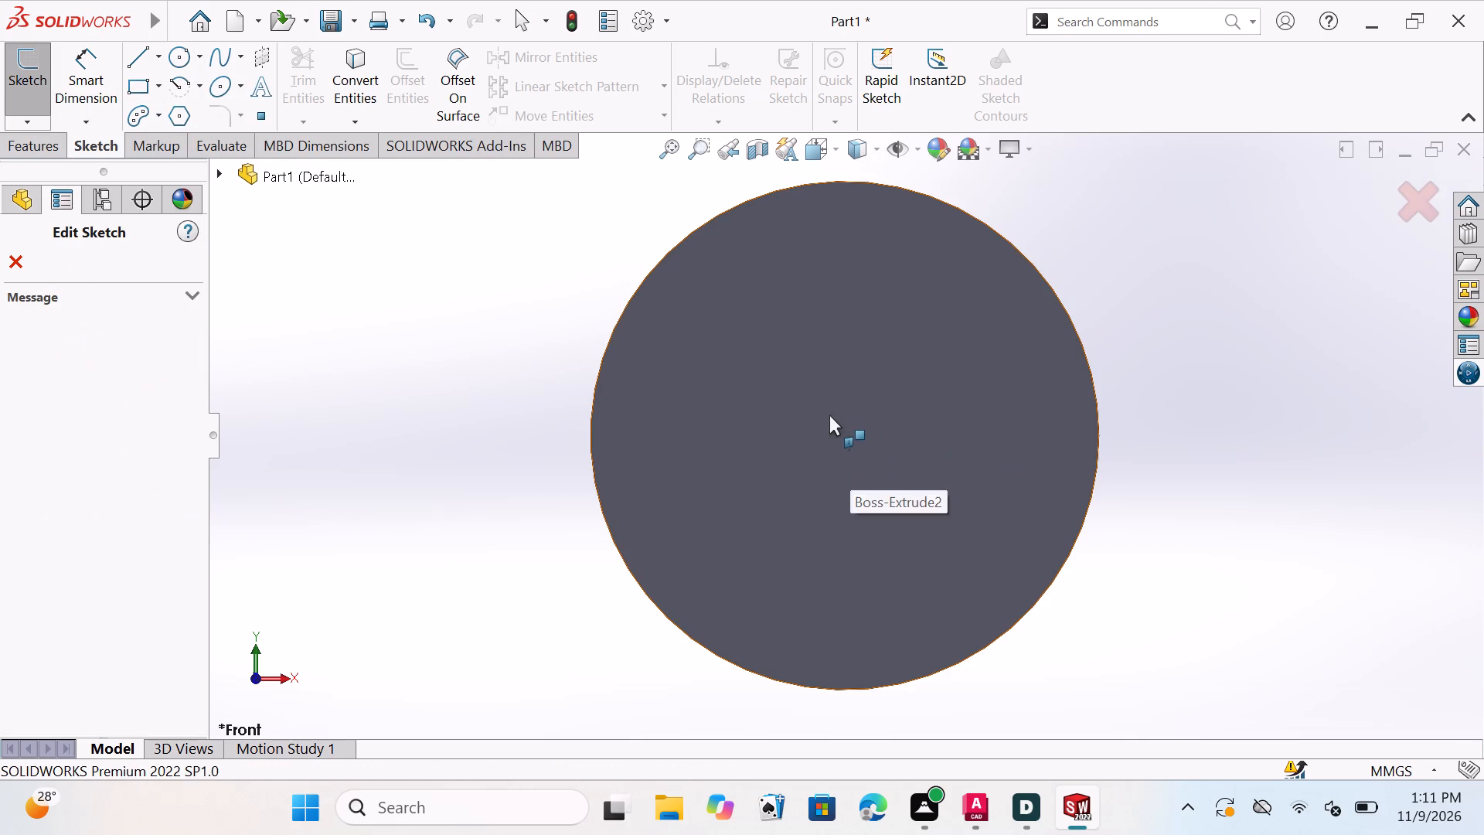
click(927, 424)
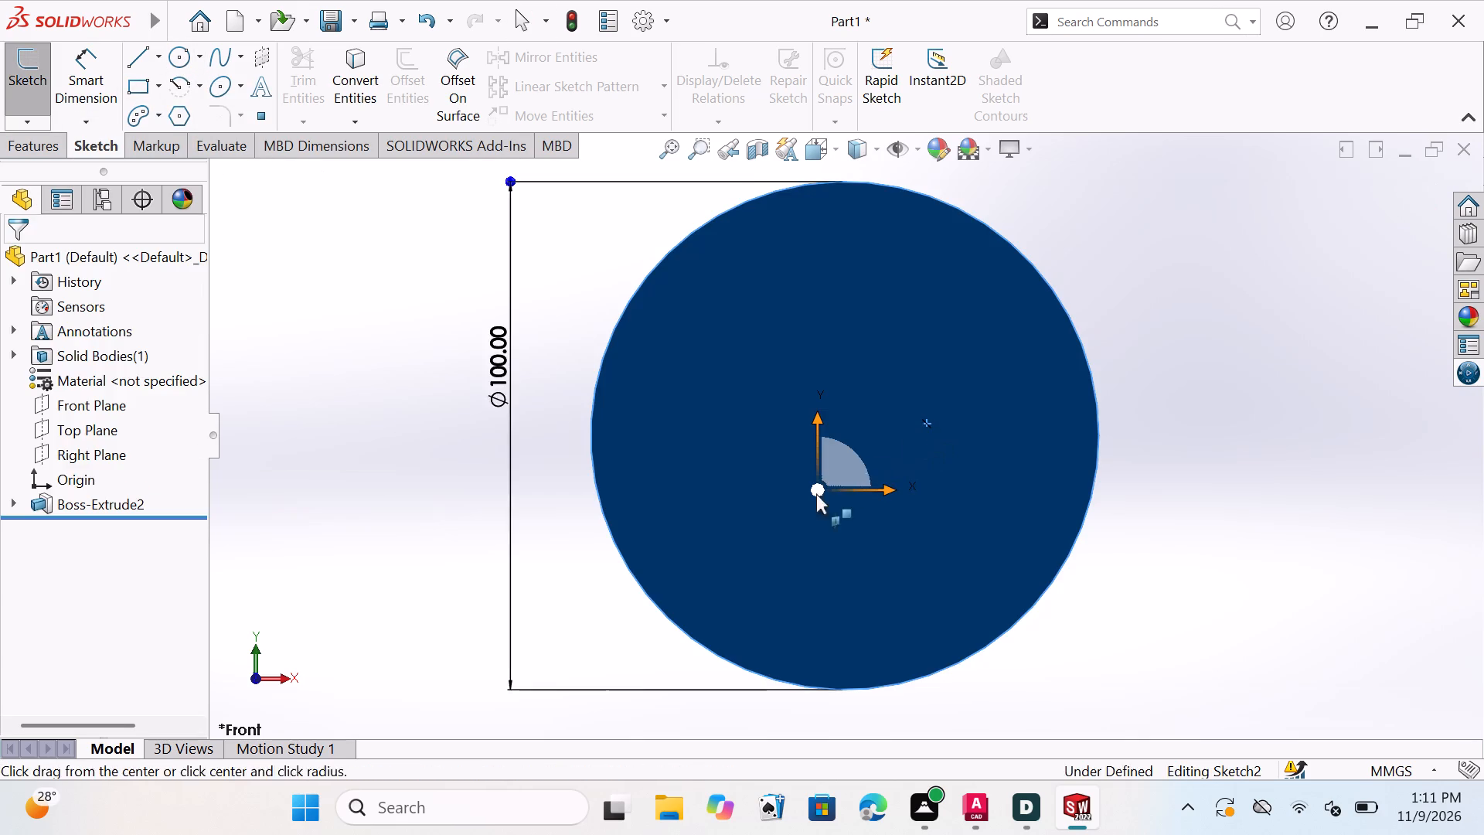
click(846, 436)
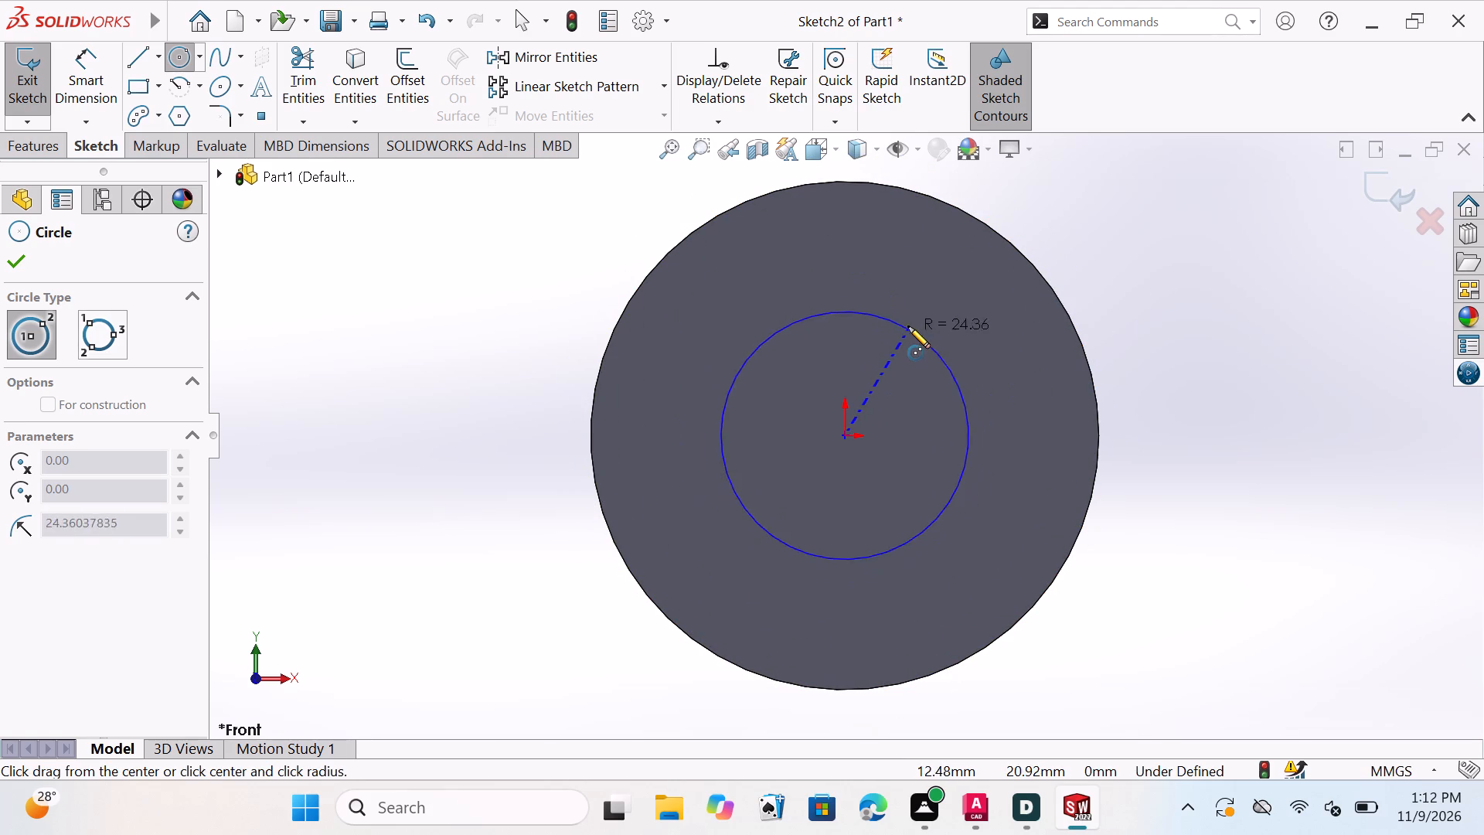
click(917, 310)
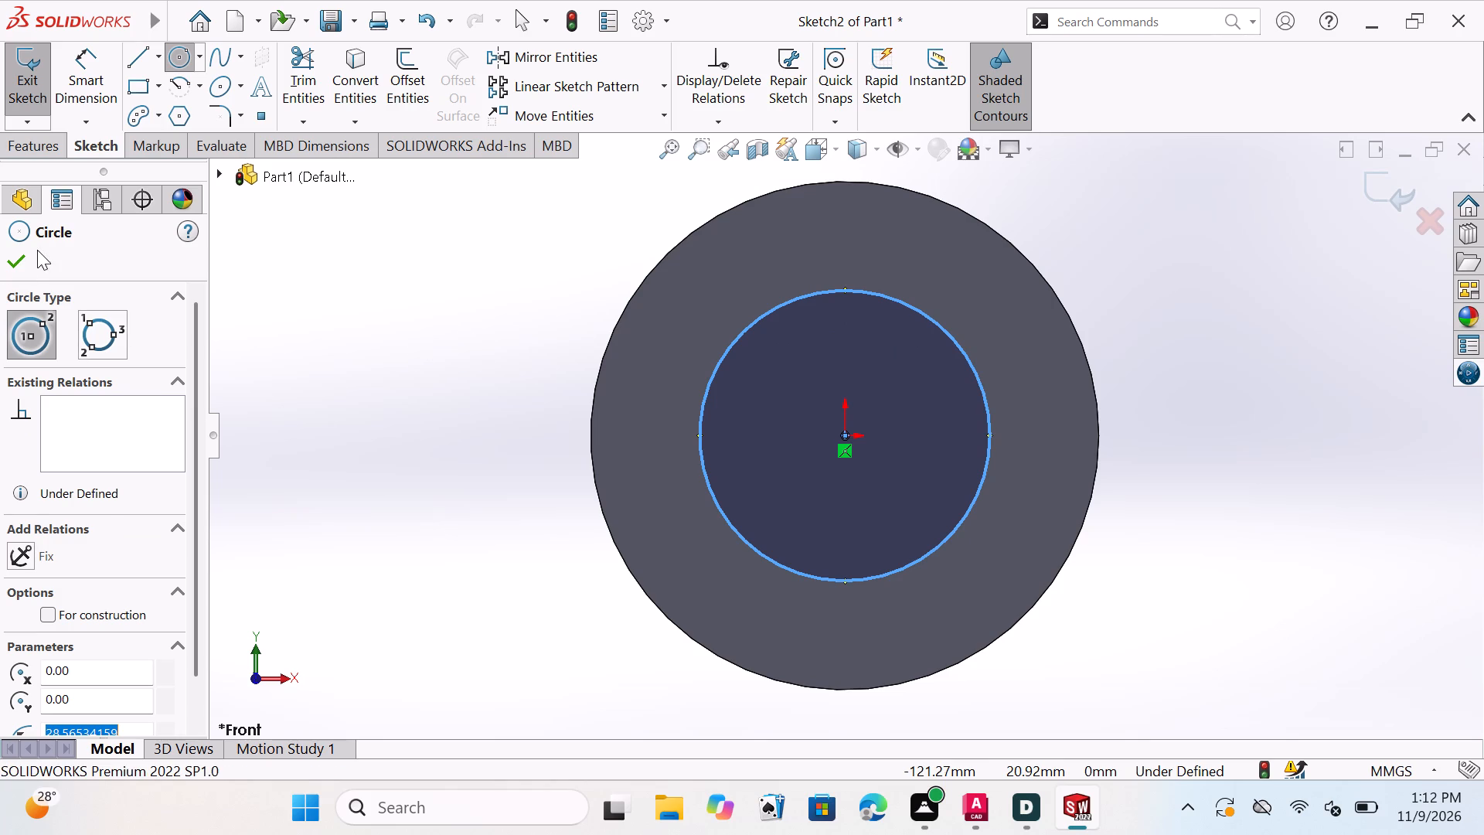
click(9, 259)
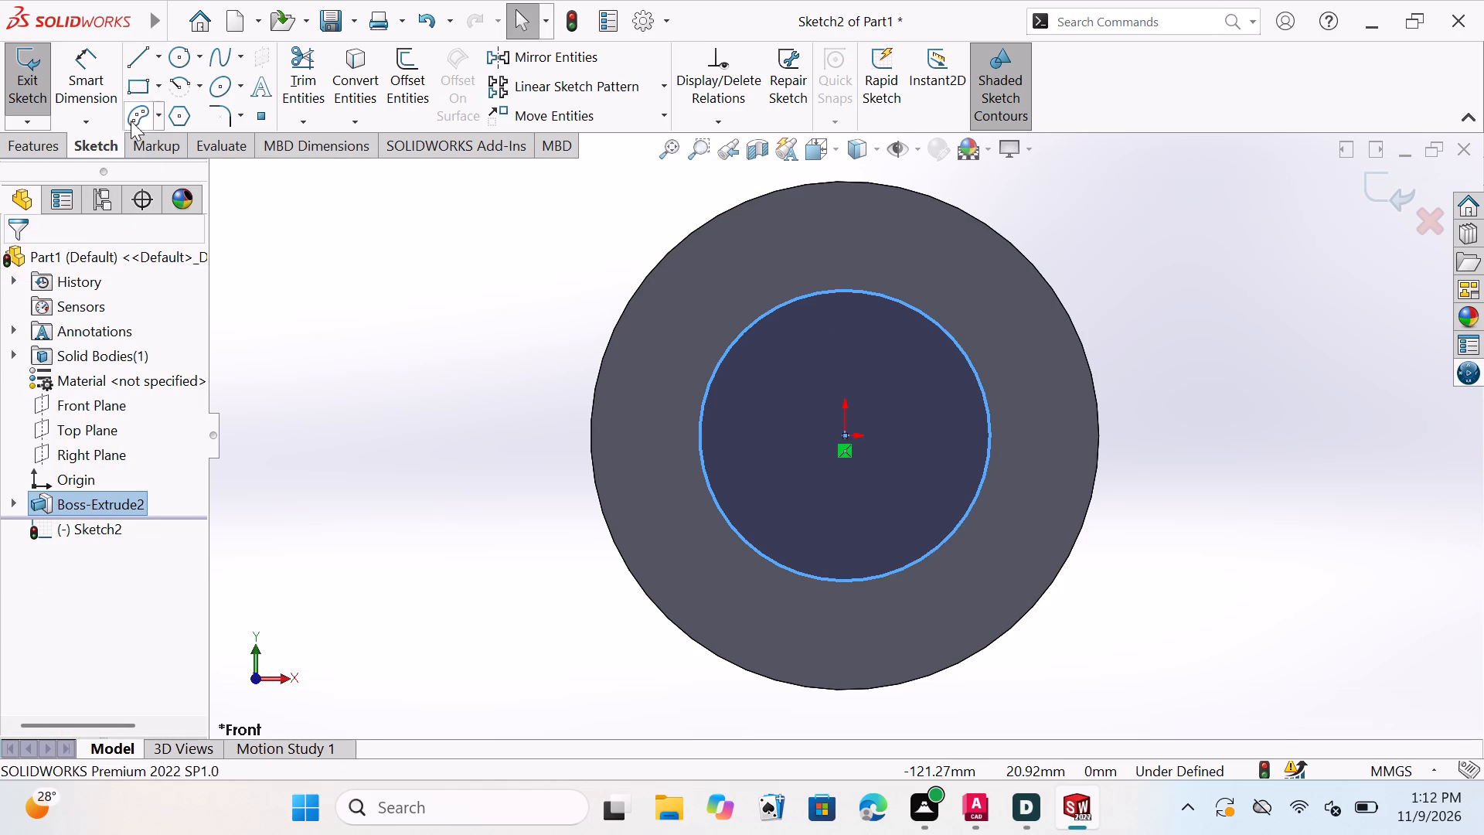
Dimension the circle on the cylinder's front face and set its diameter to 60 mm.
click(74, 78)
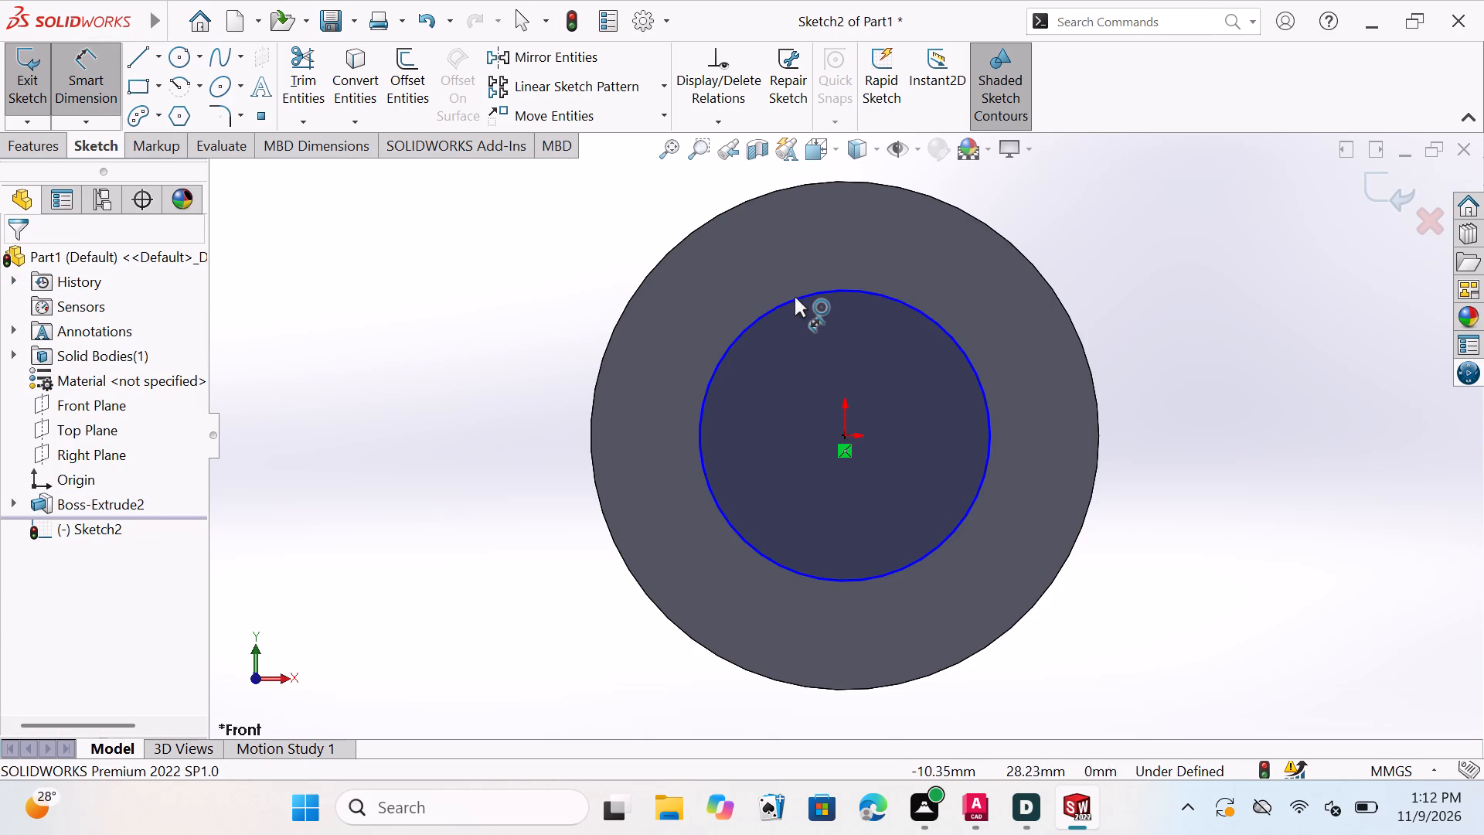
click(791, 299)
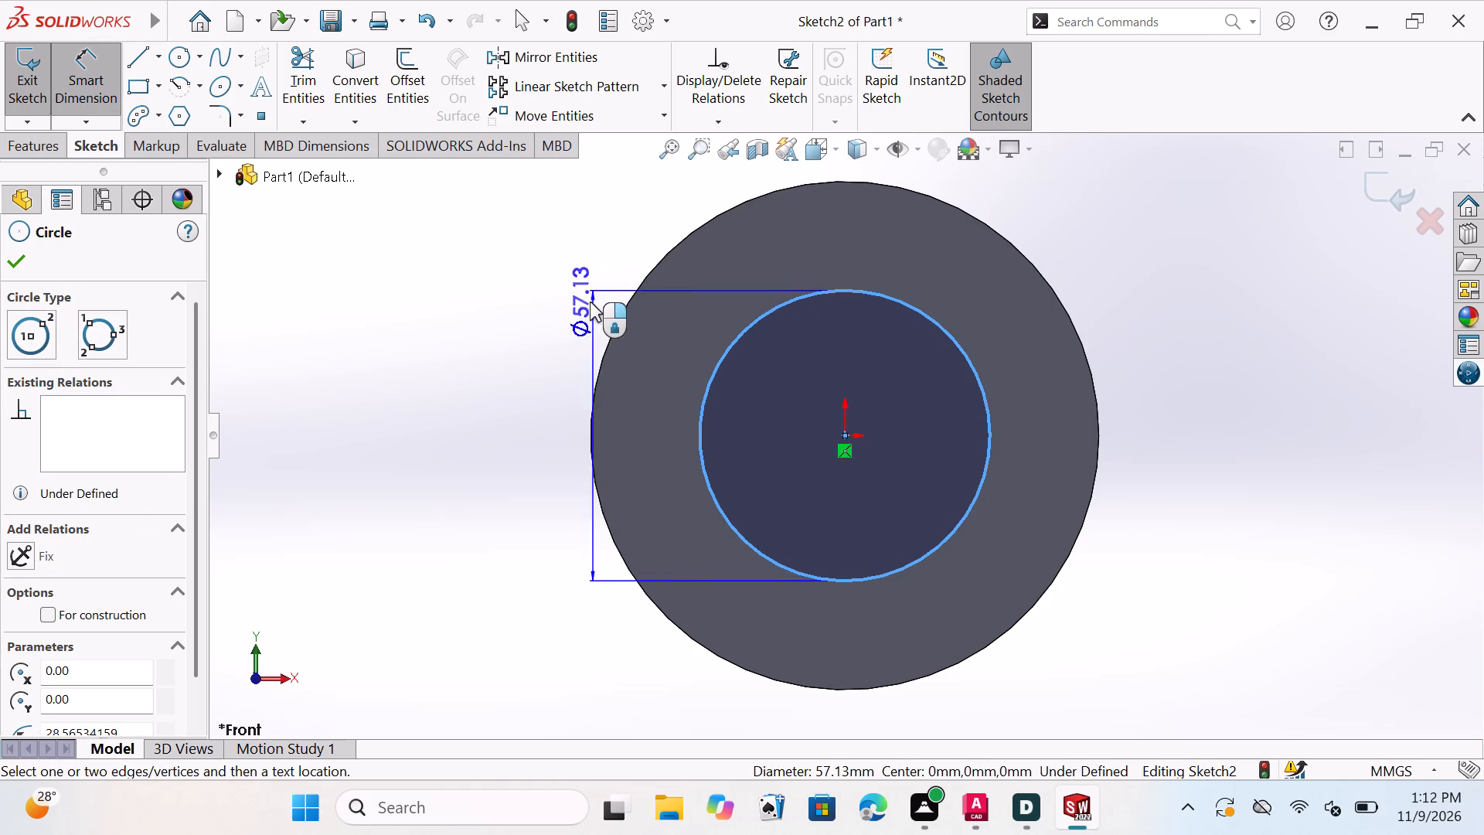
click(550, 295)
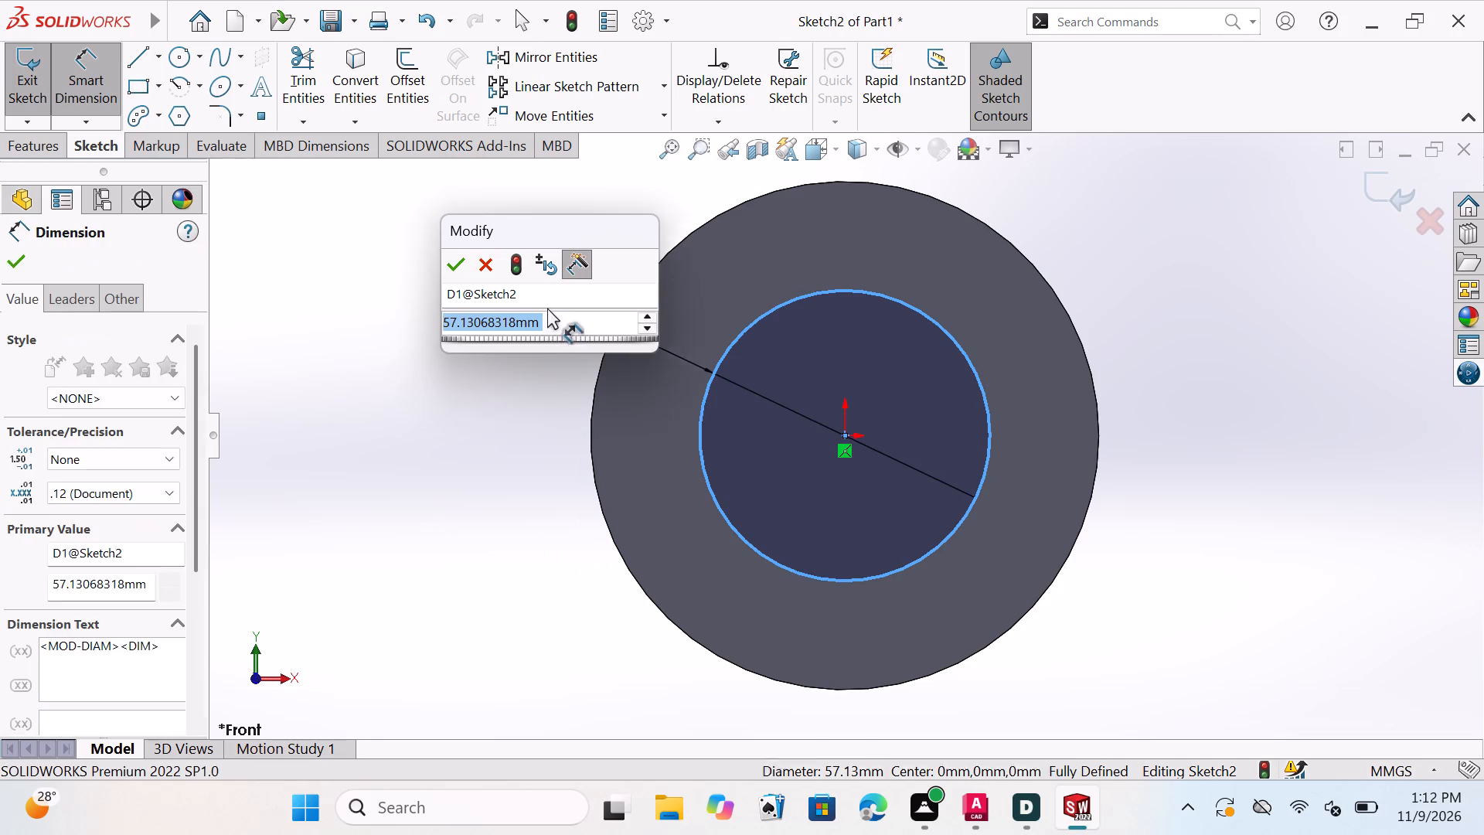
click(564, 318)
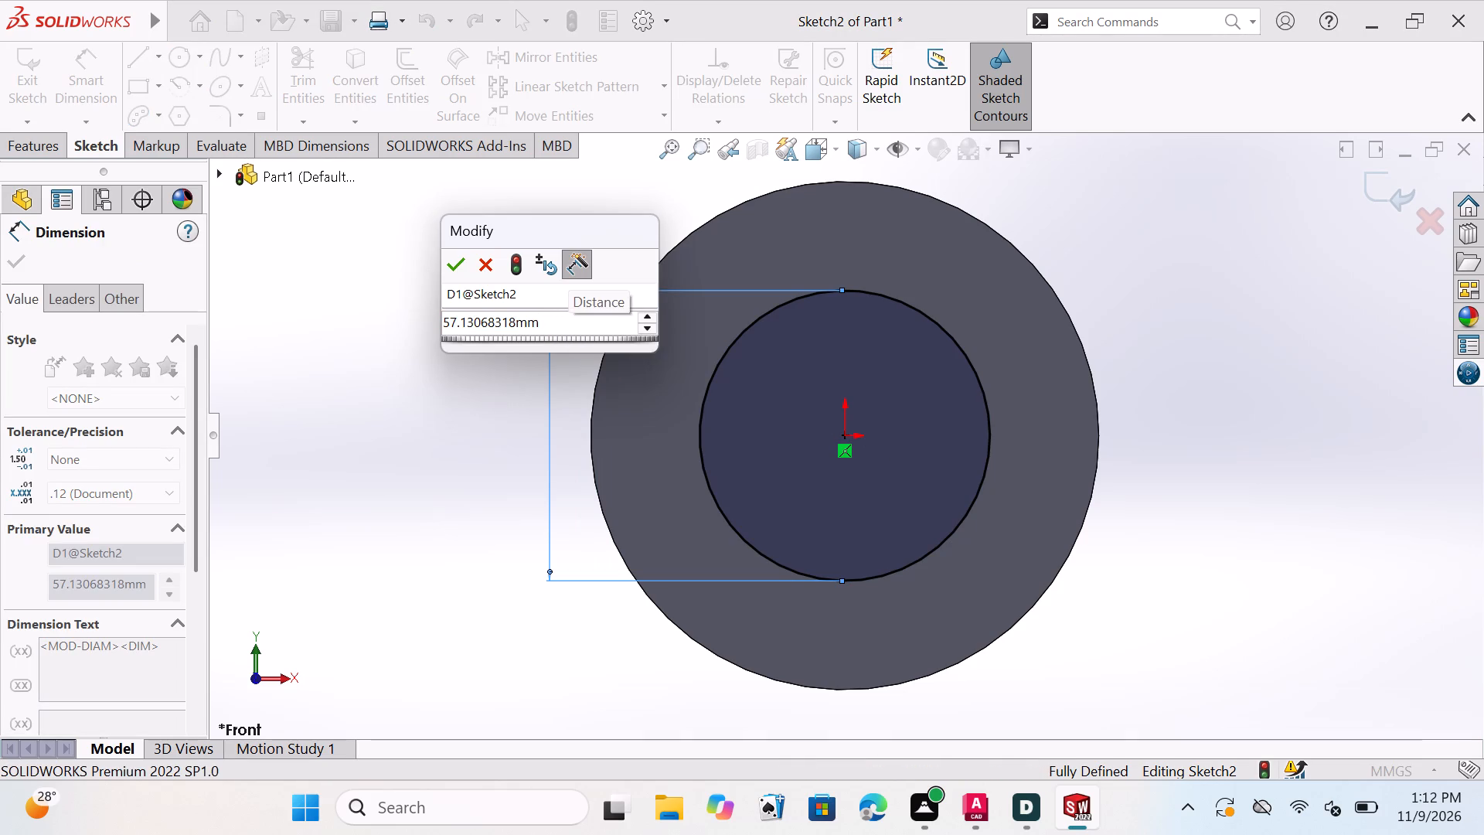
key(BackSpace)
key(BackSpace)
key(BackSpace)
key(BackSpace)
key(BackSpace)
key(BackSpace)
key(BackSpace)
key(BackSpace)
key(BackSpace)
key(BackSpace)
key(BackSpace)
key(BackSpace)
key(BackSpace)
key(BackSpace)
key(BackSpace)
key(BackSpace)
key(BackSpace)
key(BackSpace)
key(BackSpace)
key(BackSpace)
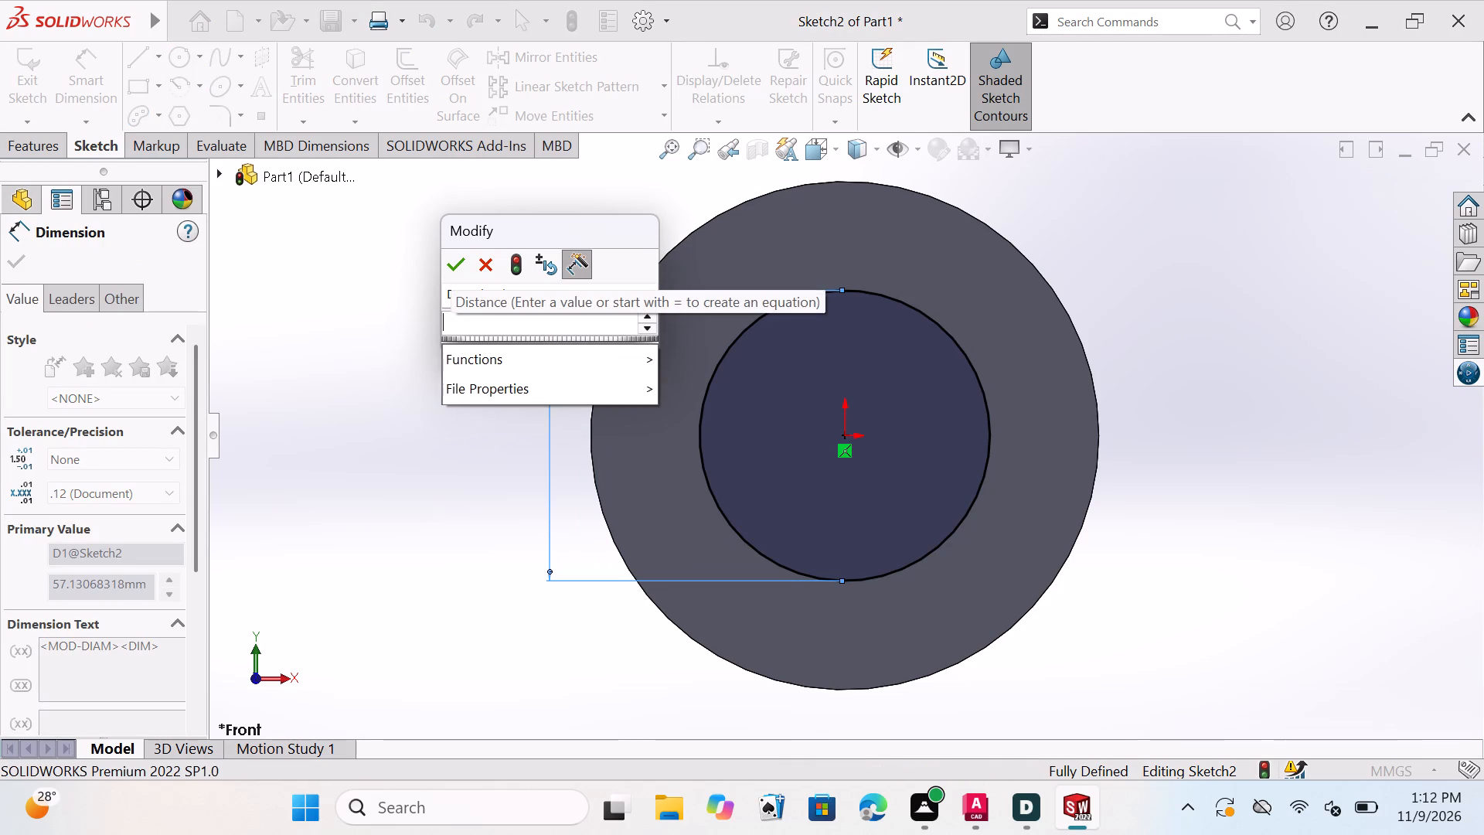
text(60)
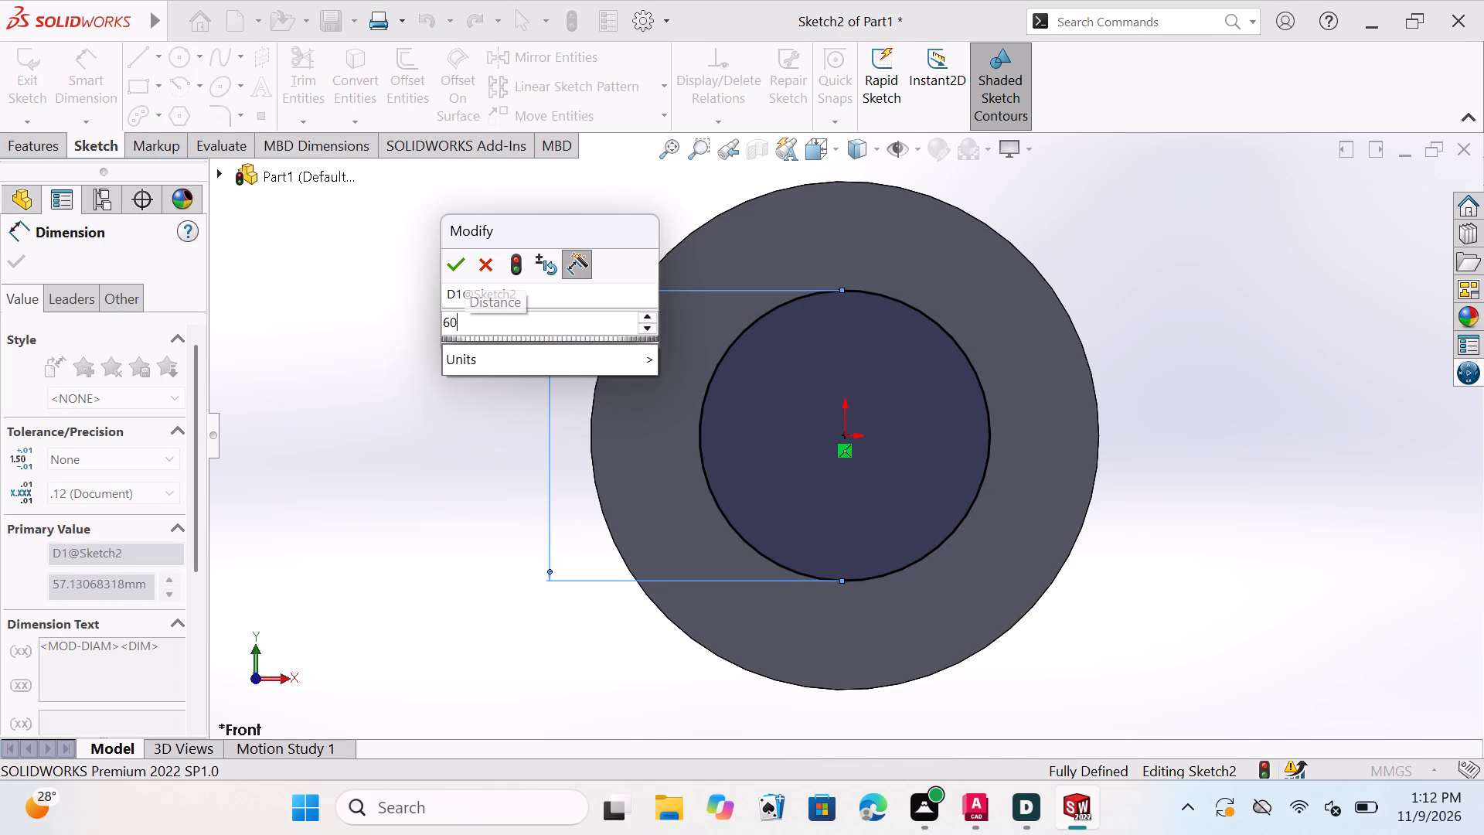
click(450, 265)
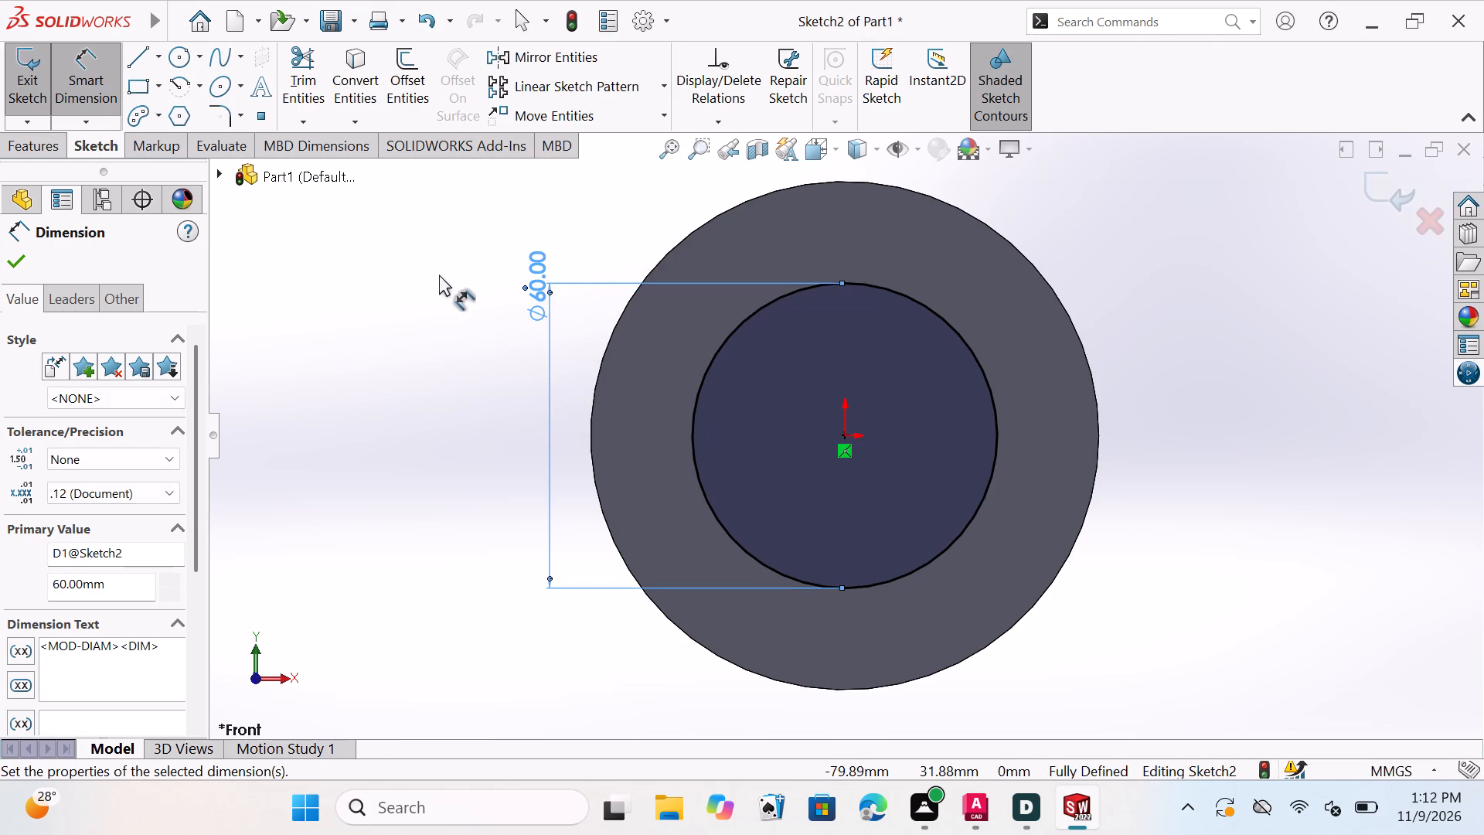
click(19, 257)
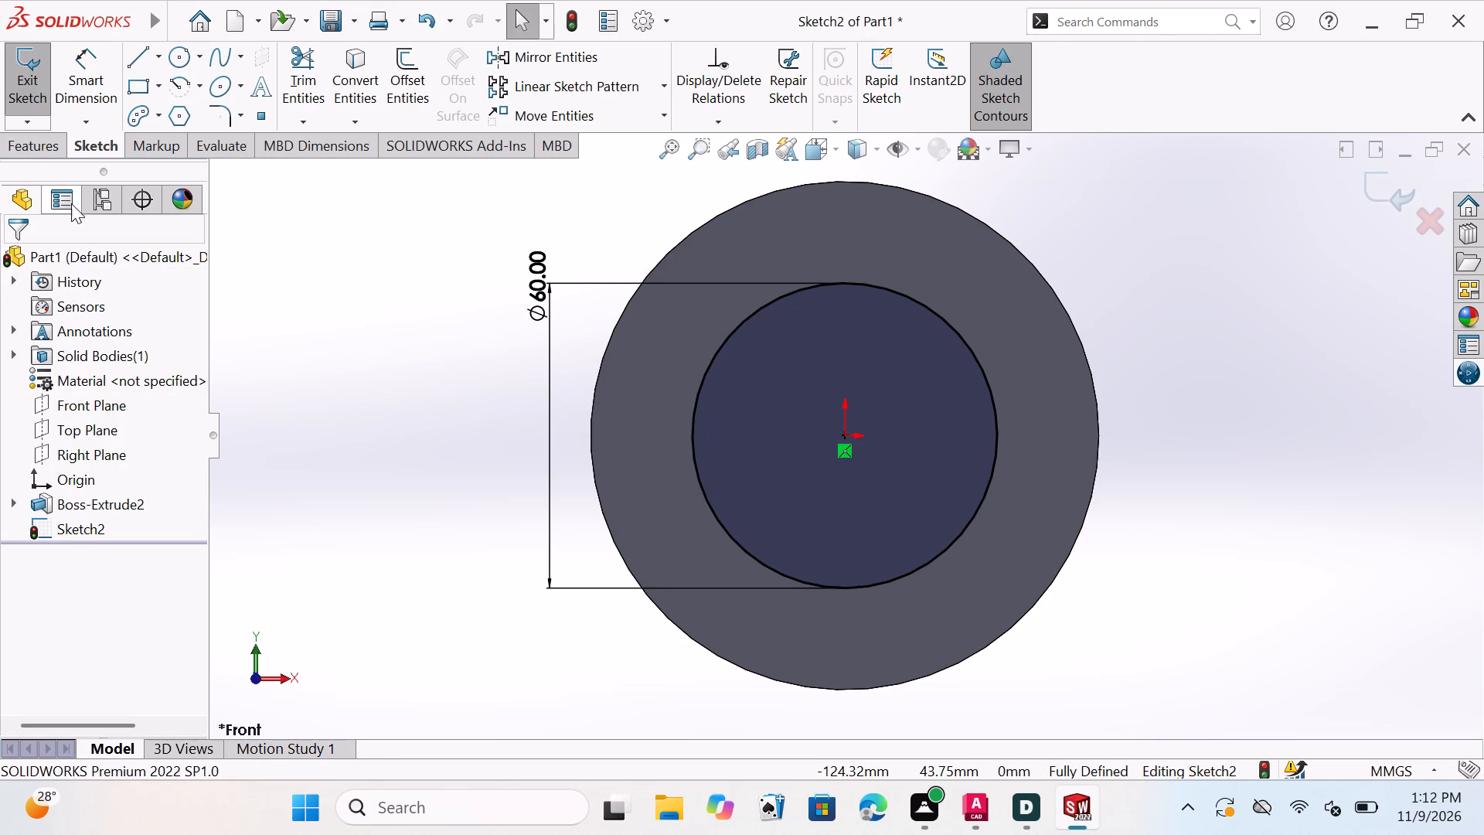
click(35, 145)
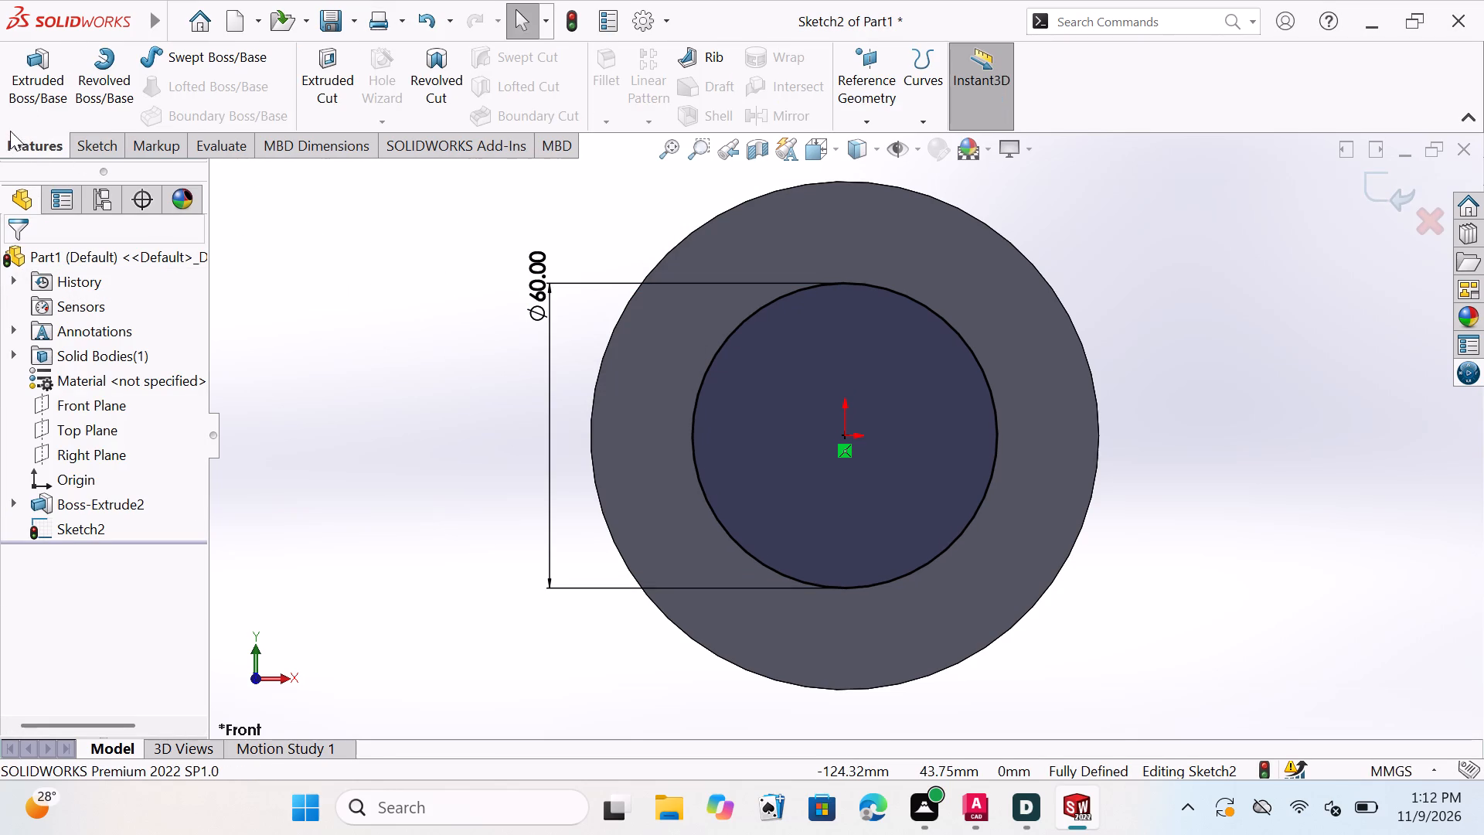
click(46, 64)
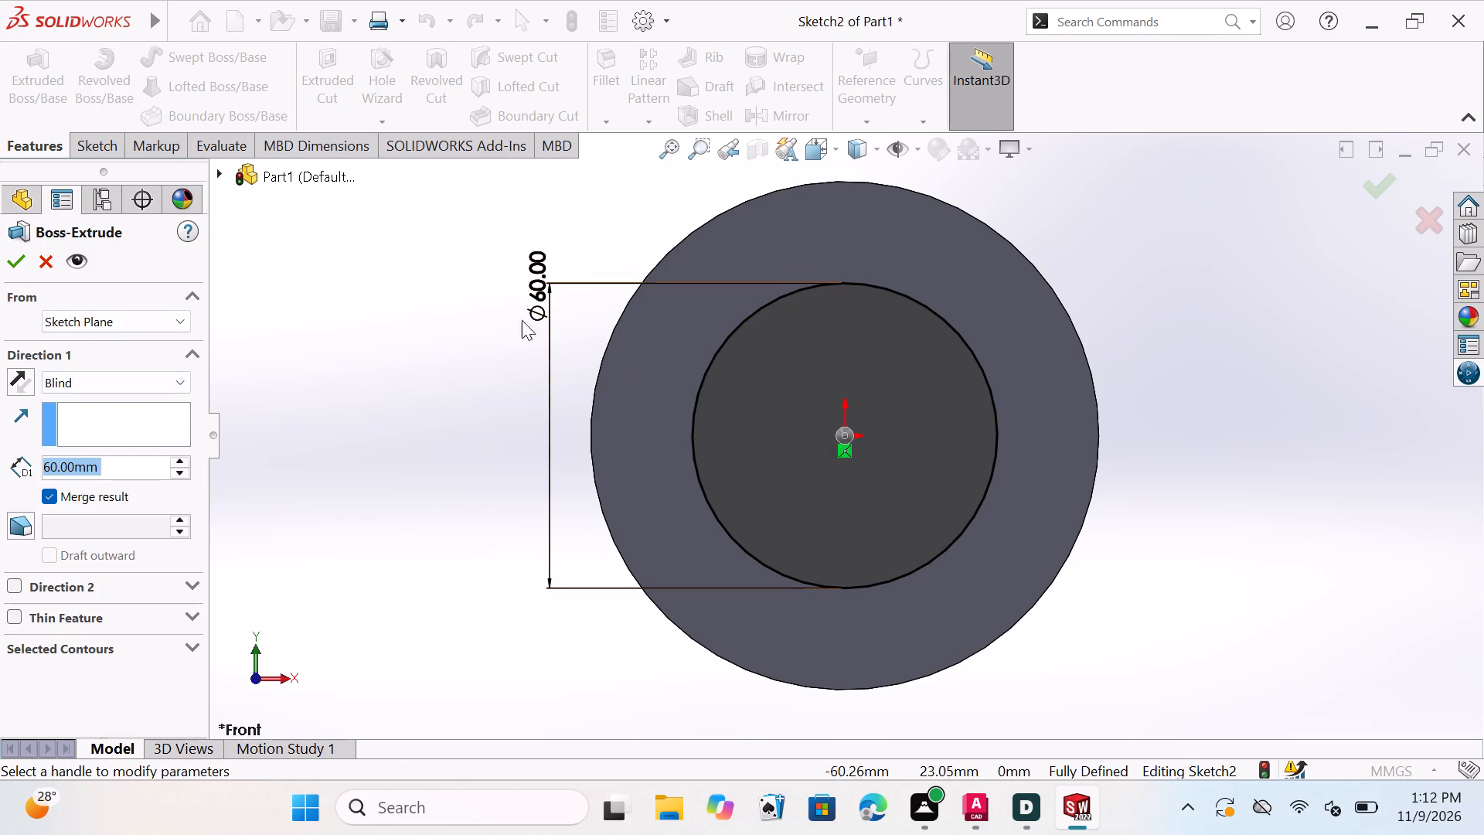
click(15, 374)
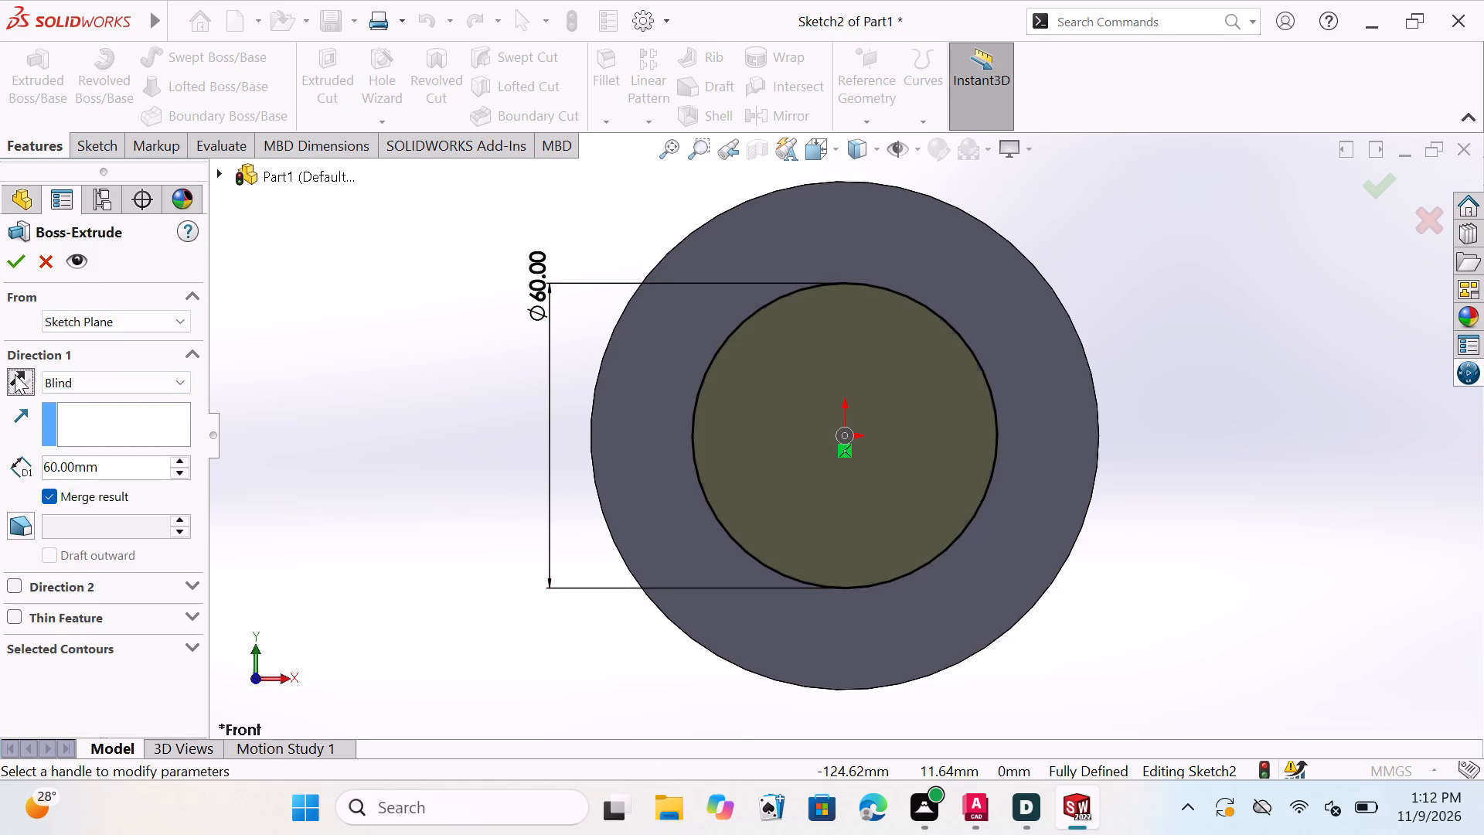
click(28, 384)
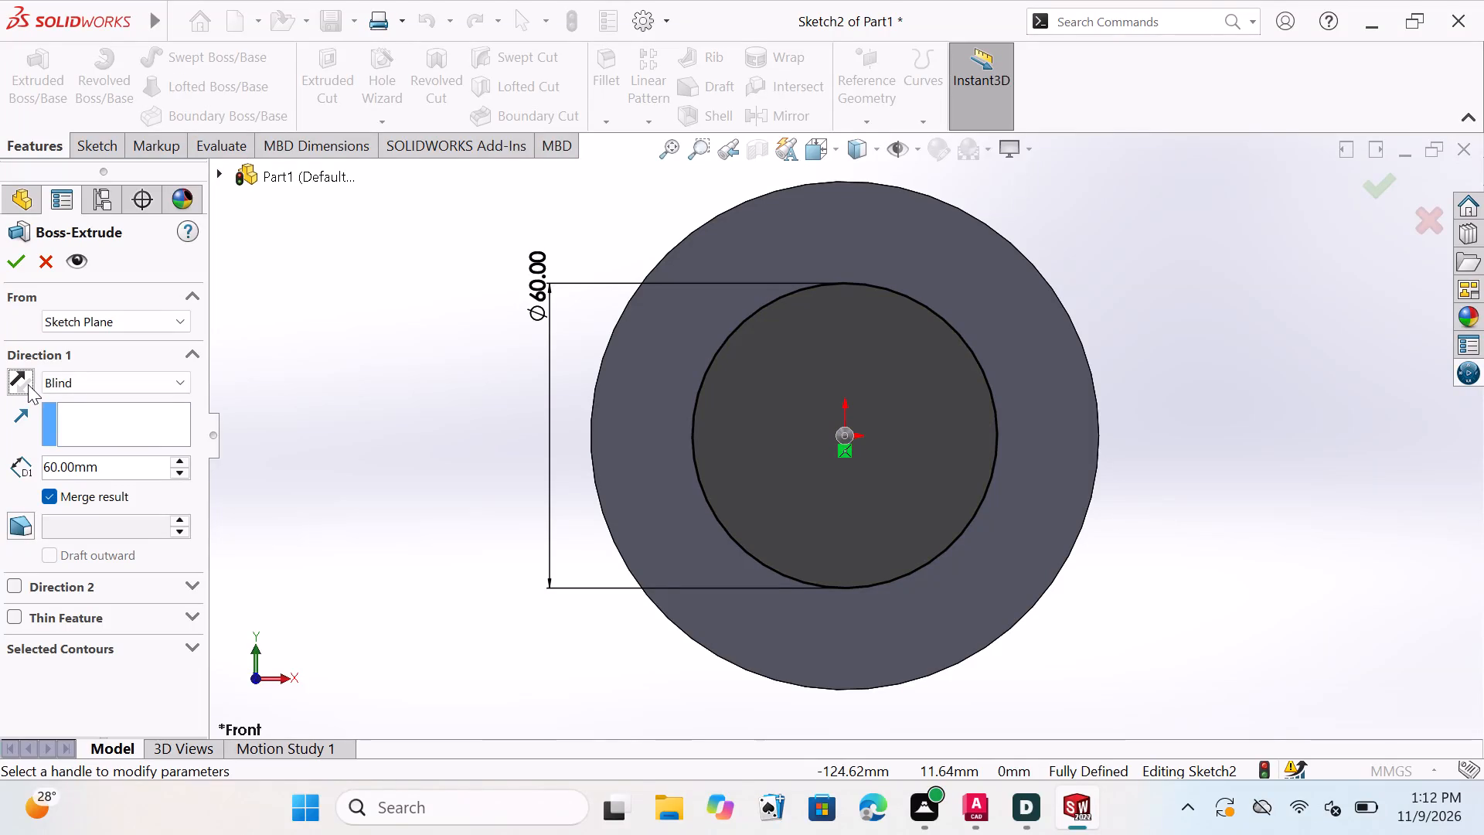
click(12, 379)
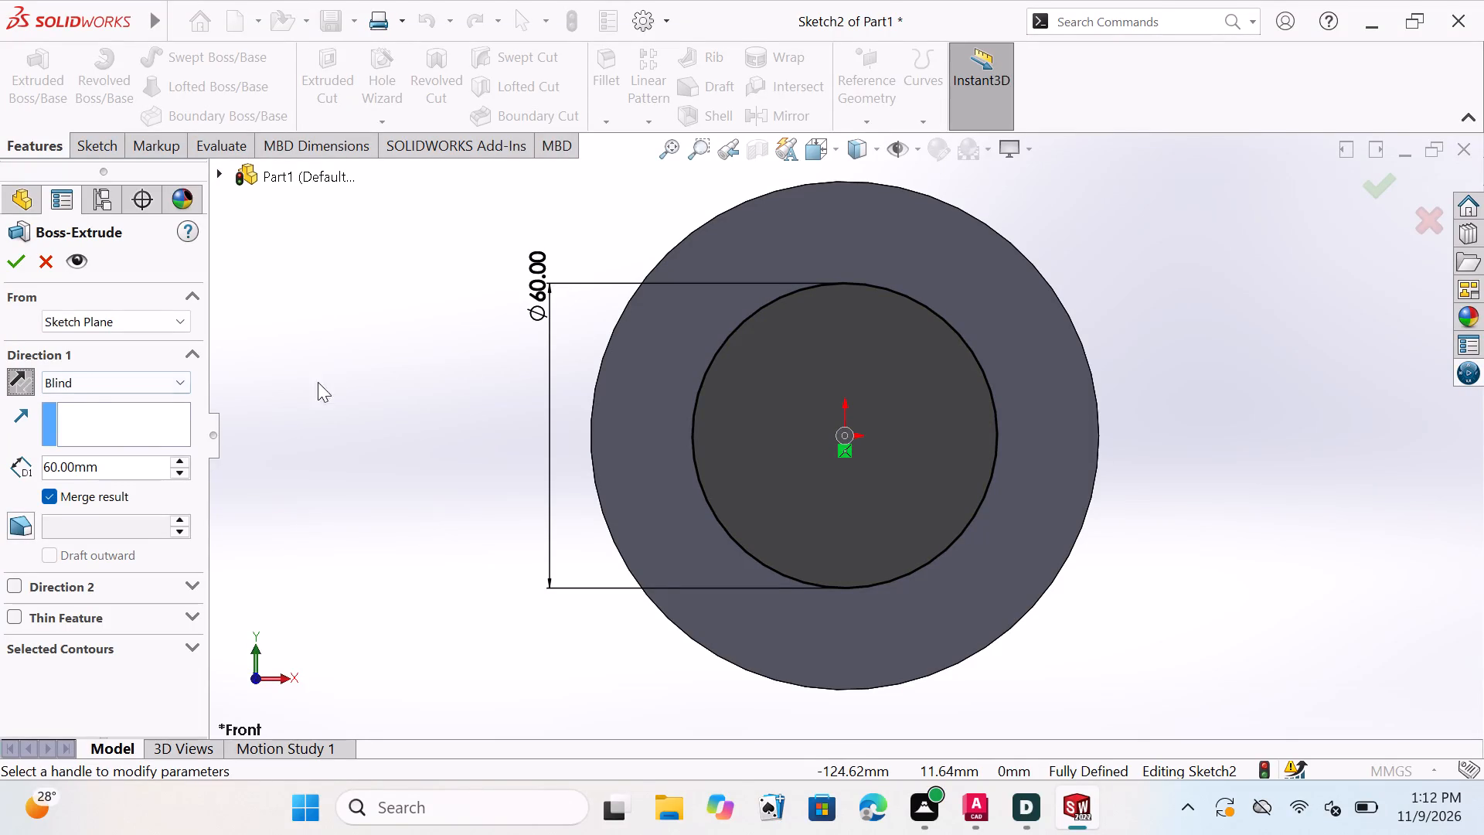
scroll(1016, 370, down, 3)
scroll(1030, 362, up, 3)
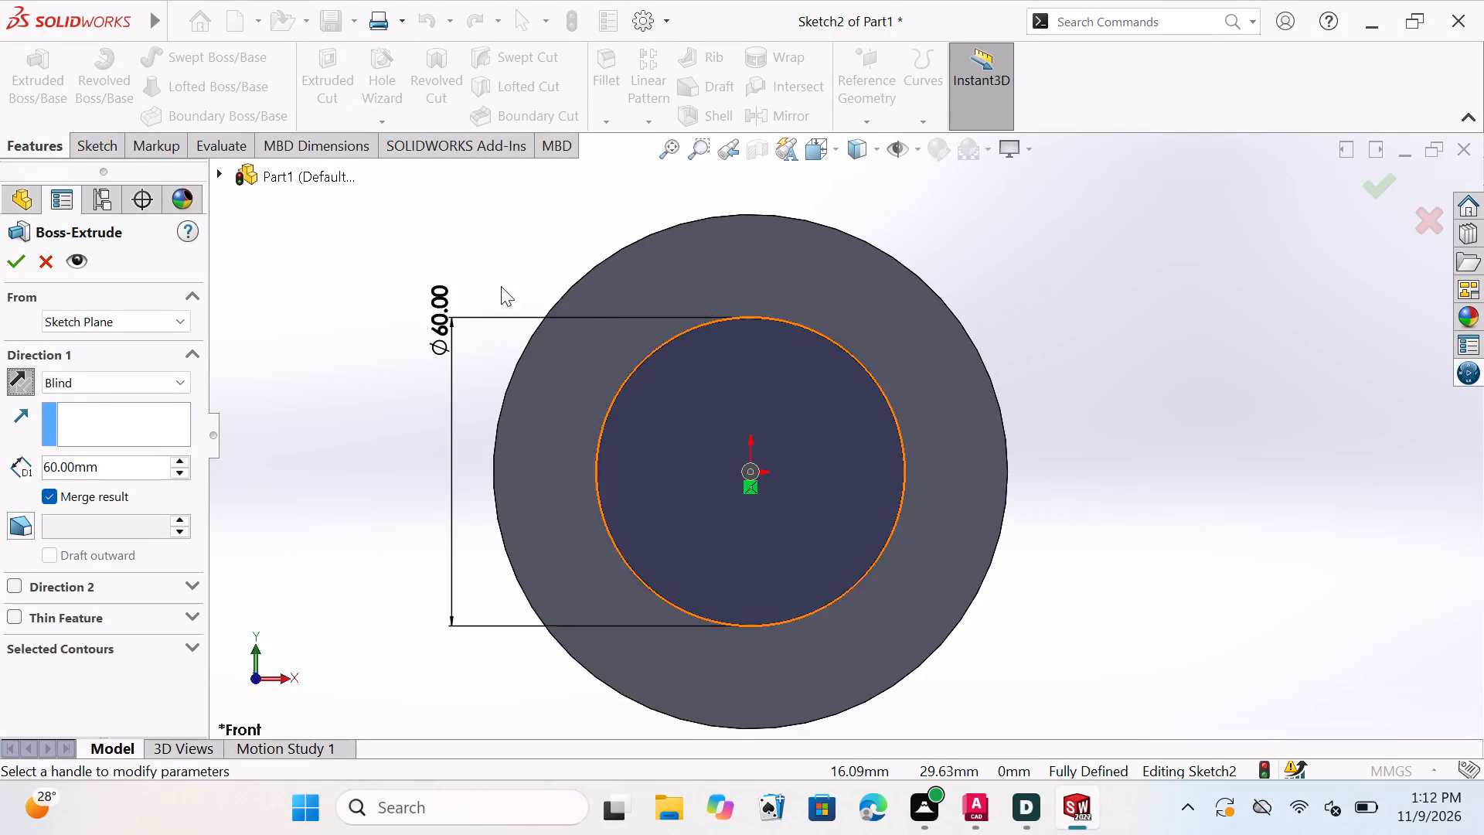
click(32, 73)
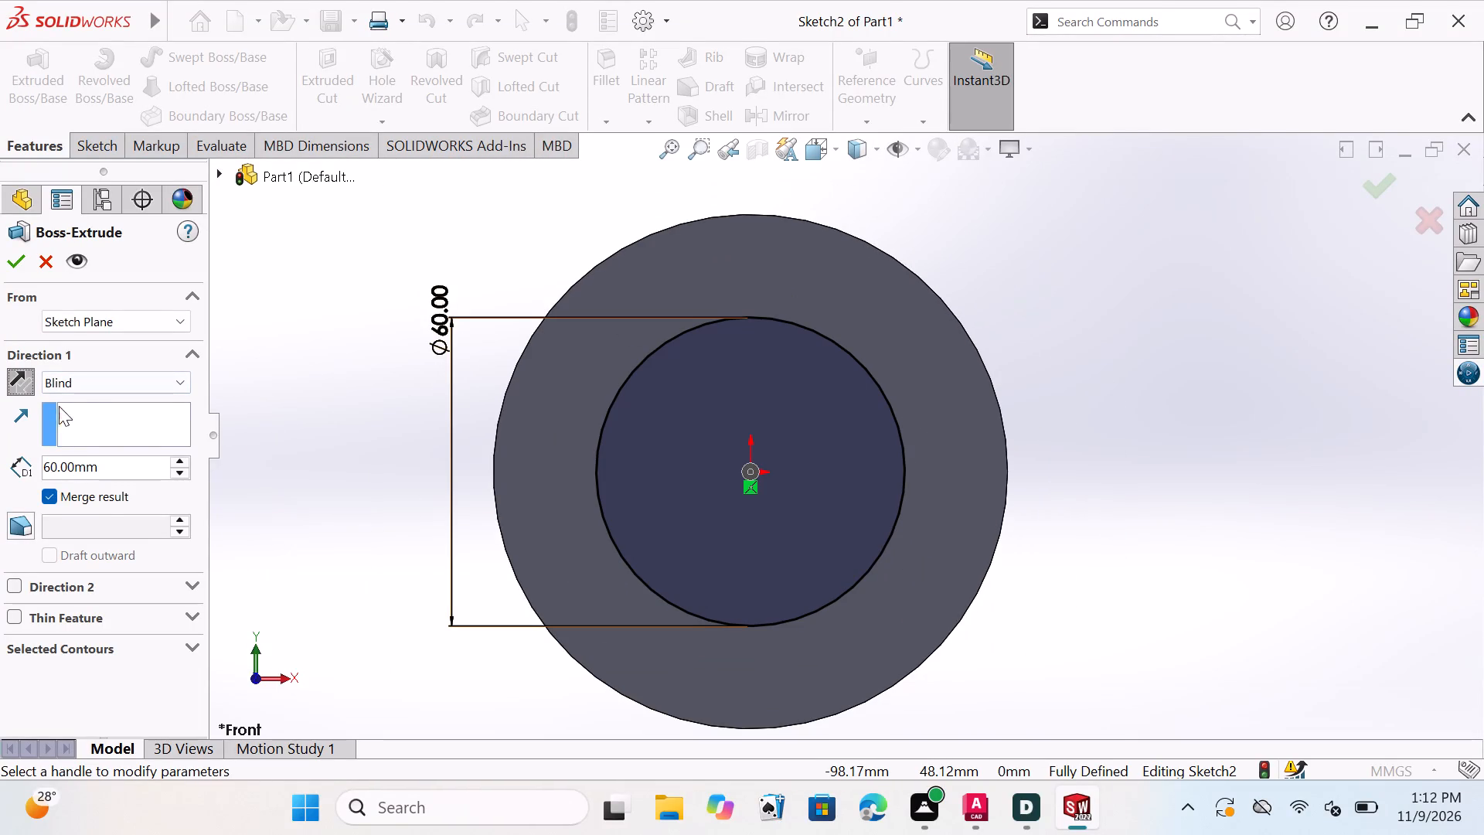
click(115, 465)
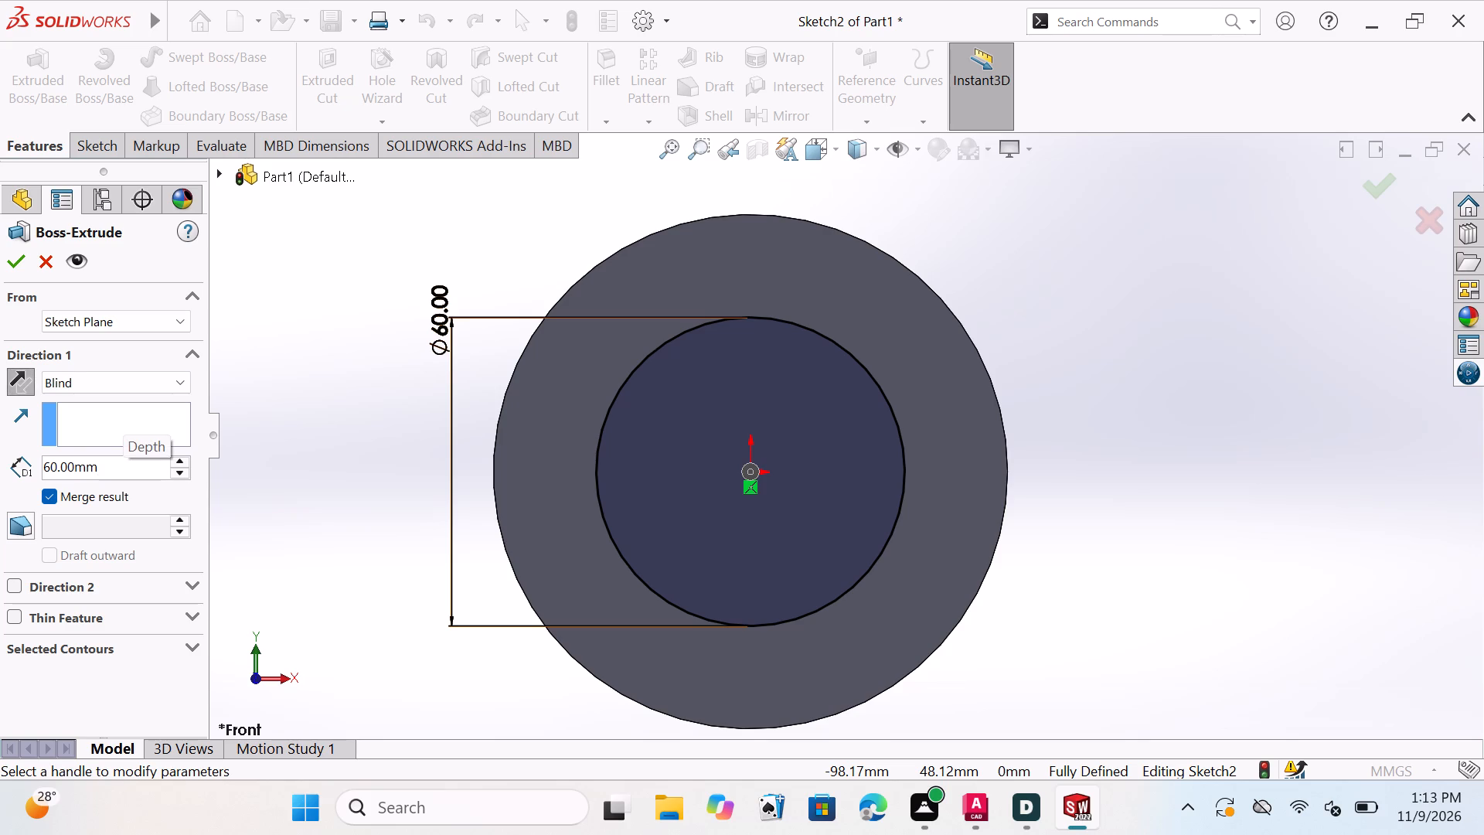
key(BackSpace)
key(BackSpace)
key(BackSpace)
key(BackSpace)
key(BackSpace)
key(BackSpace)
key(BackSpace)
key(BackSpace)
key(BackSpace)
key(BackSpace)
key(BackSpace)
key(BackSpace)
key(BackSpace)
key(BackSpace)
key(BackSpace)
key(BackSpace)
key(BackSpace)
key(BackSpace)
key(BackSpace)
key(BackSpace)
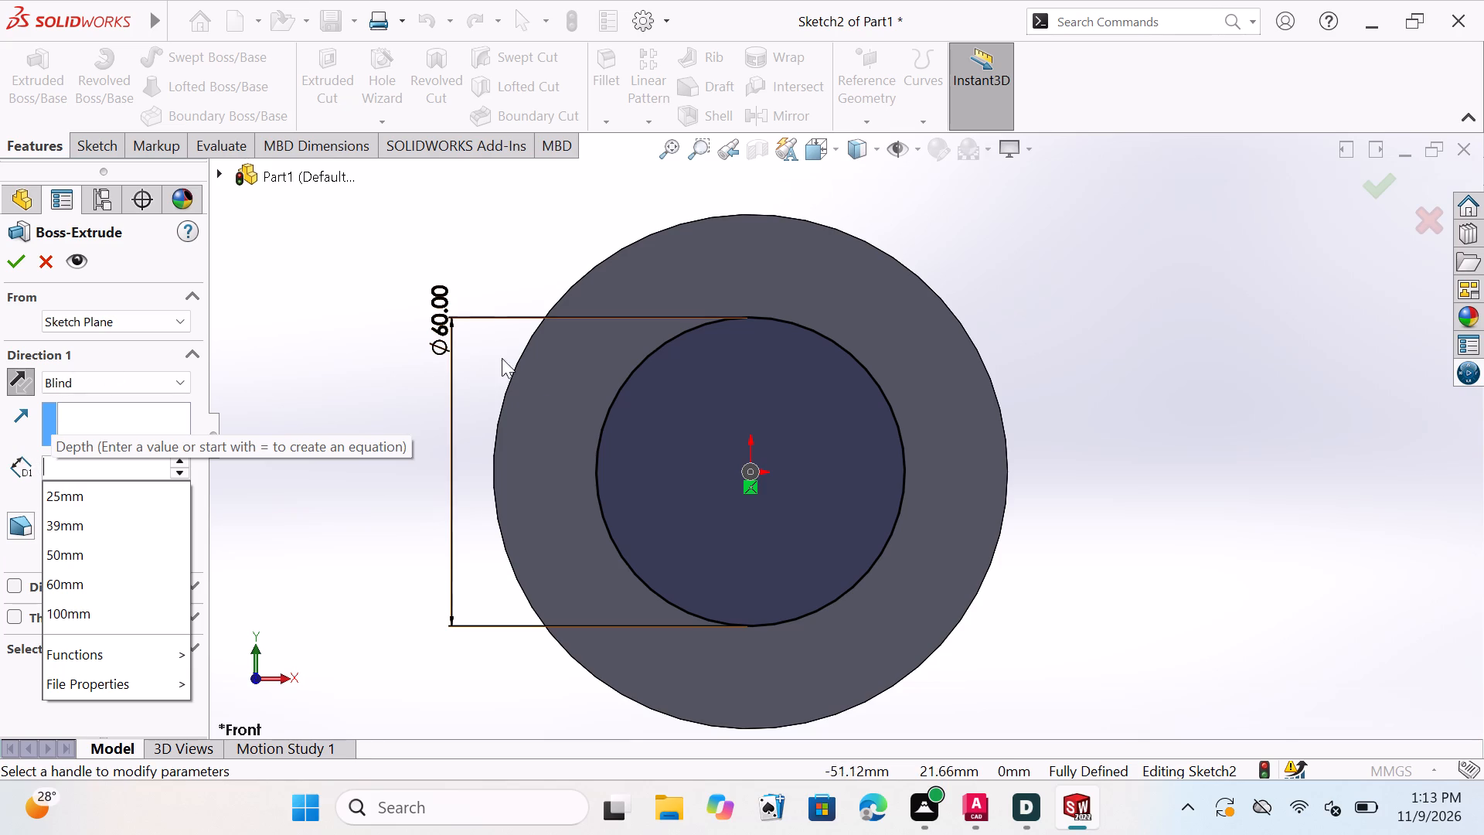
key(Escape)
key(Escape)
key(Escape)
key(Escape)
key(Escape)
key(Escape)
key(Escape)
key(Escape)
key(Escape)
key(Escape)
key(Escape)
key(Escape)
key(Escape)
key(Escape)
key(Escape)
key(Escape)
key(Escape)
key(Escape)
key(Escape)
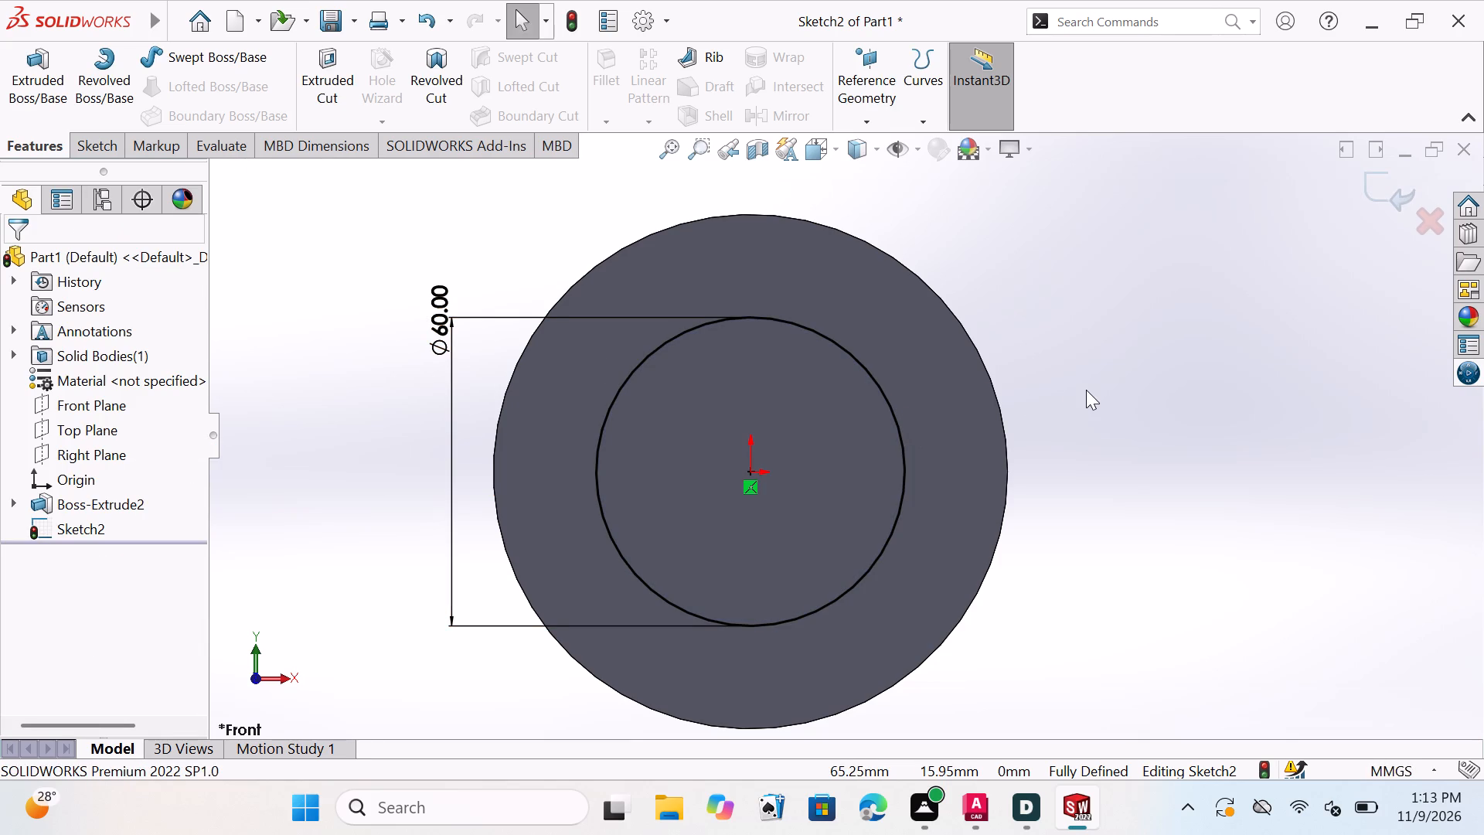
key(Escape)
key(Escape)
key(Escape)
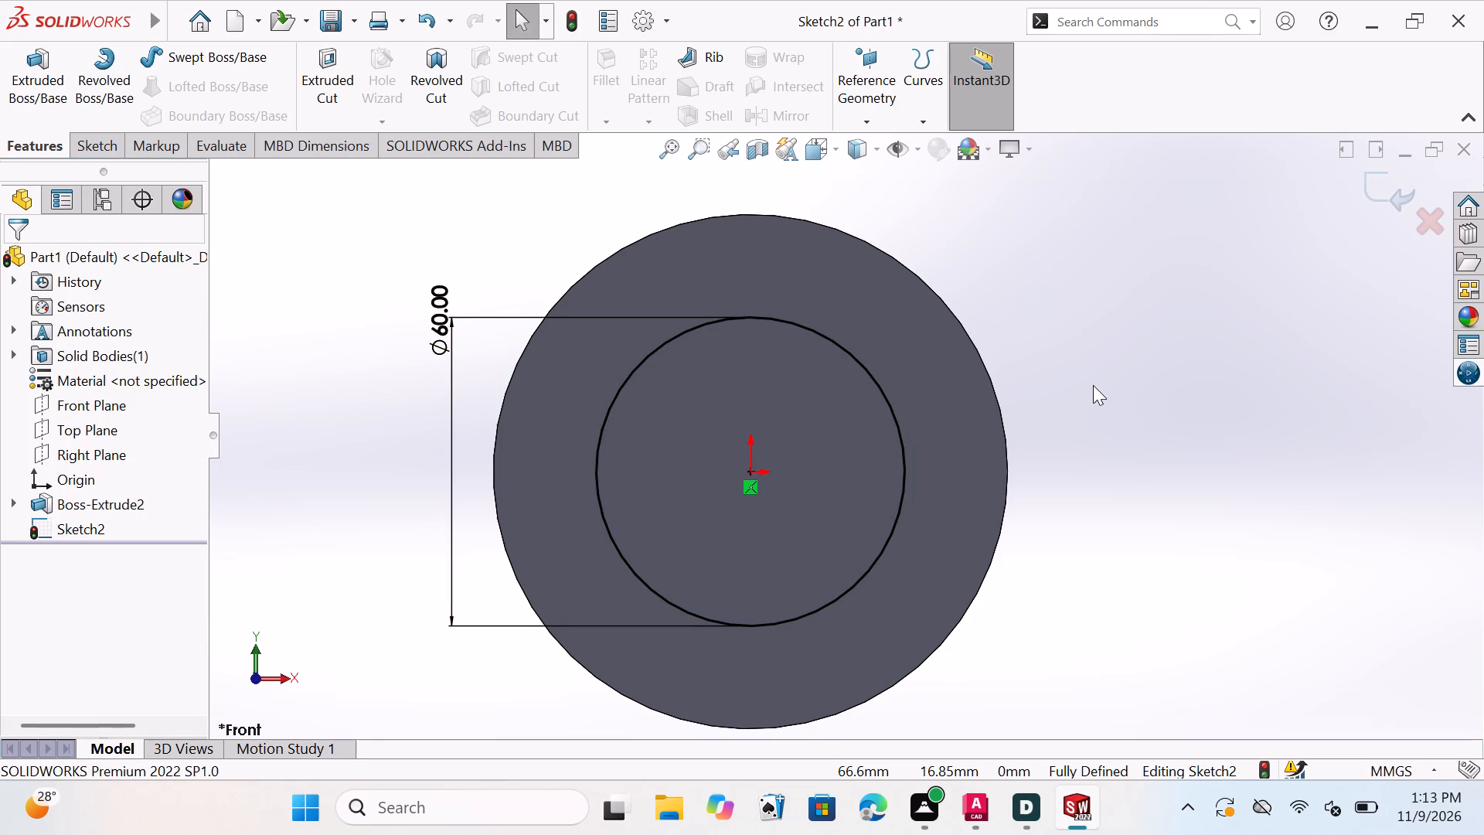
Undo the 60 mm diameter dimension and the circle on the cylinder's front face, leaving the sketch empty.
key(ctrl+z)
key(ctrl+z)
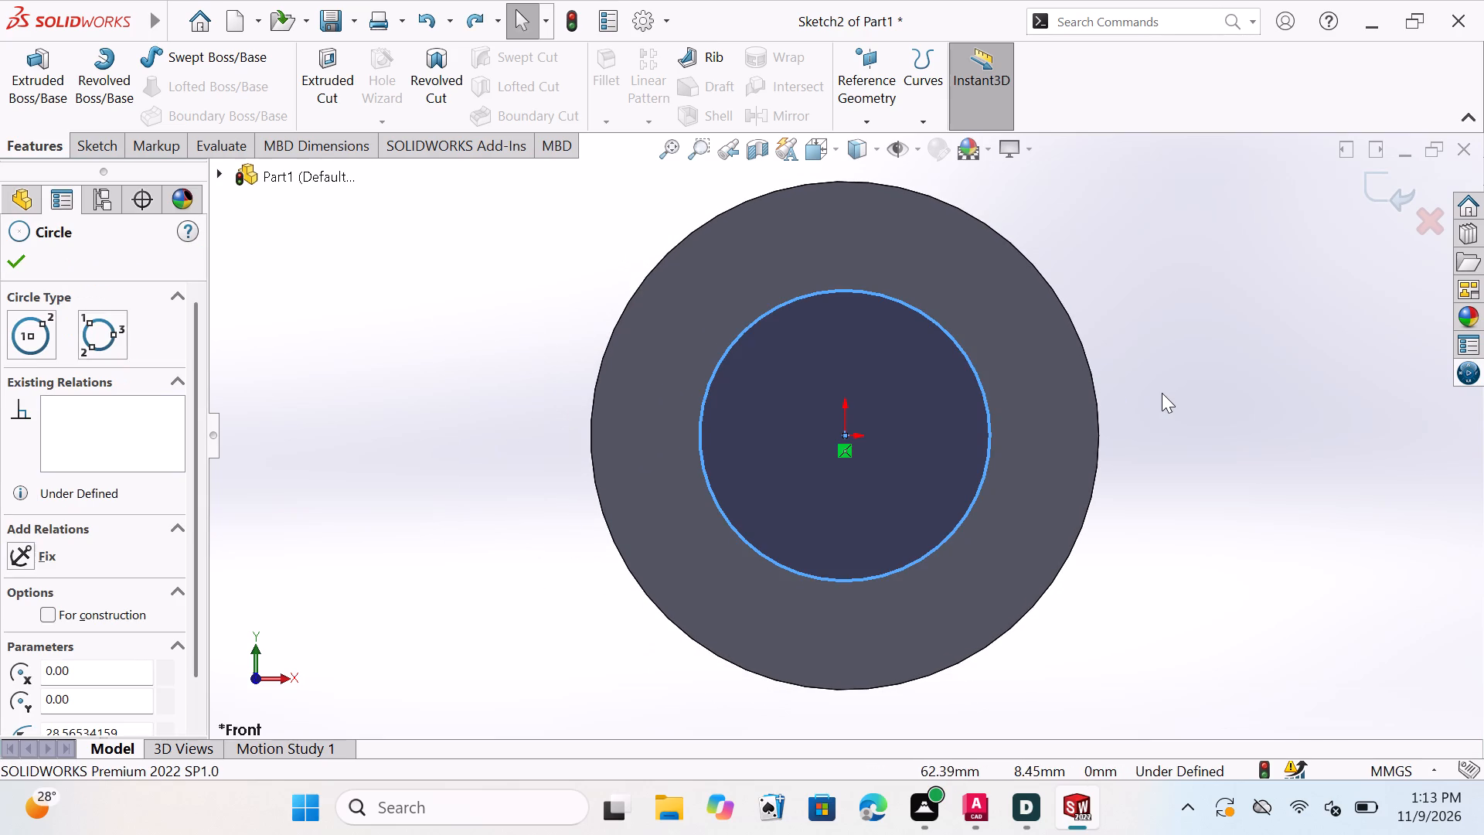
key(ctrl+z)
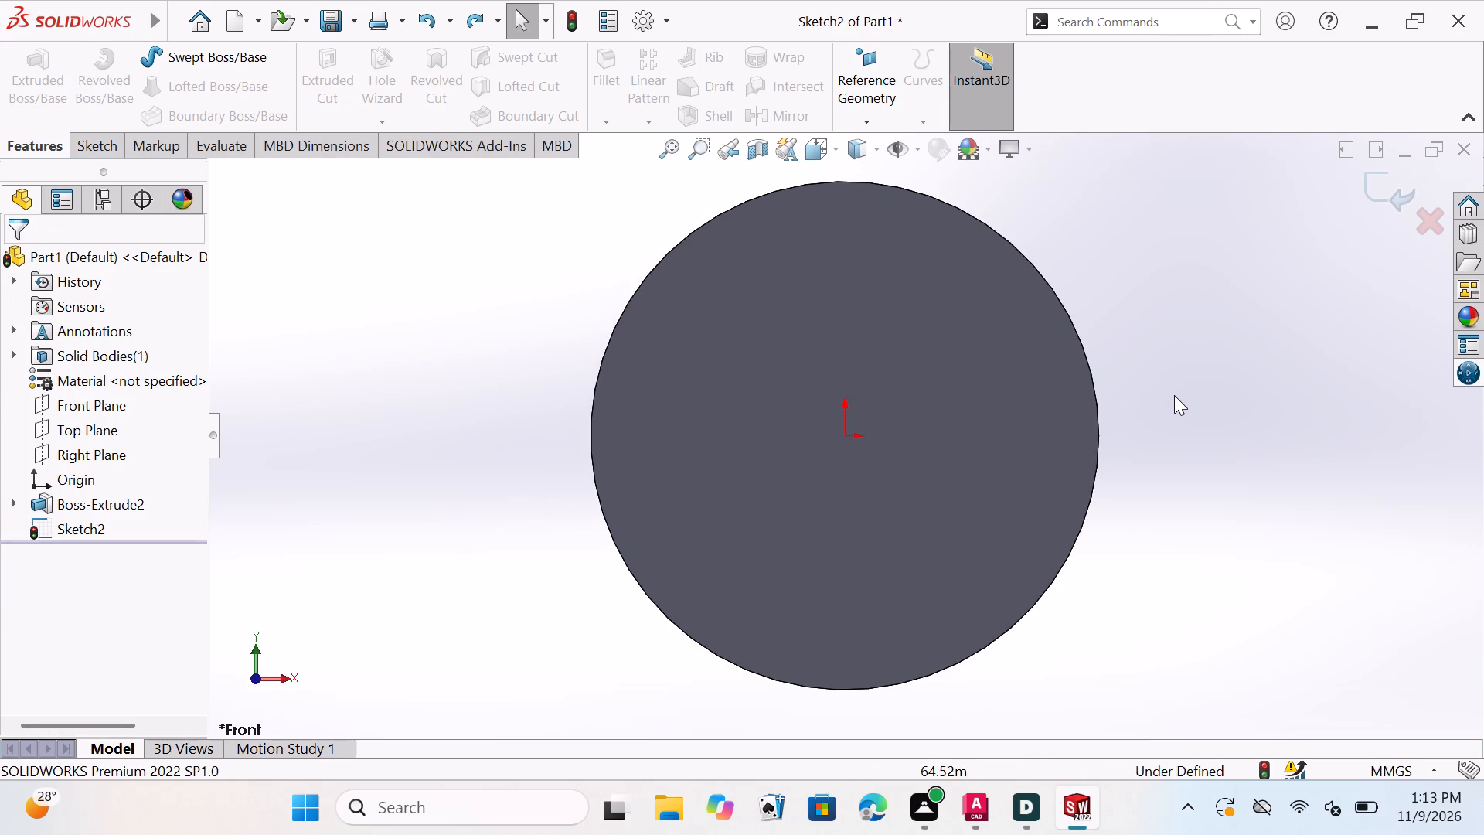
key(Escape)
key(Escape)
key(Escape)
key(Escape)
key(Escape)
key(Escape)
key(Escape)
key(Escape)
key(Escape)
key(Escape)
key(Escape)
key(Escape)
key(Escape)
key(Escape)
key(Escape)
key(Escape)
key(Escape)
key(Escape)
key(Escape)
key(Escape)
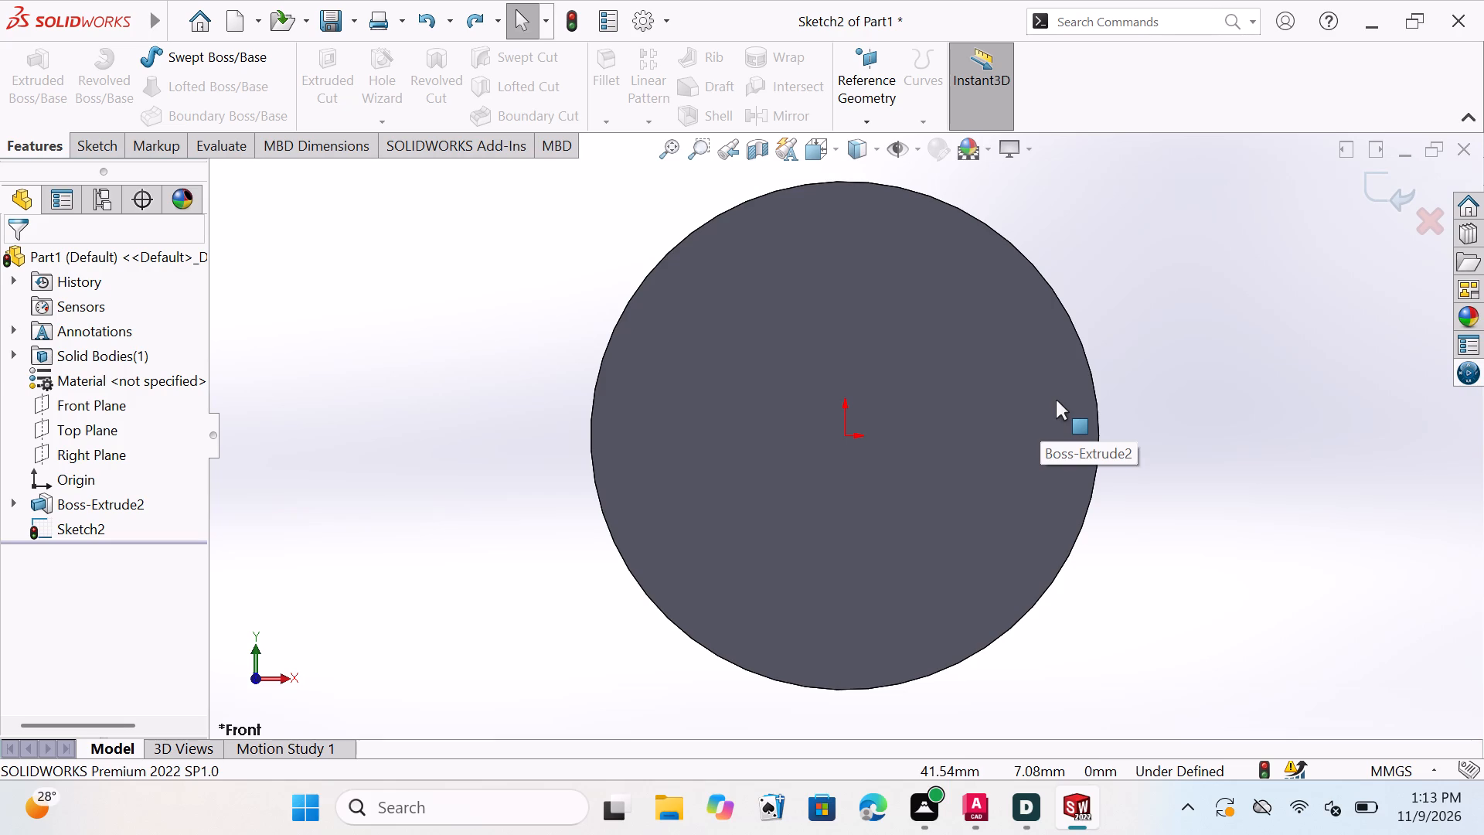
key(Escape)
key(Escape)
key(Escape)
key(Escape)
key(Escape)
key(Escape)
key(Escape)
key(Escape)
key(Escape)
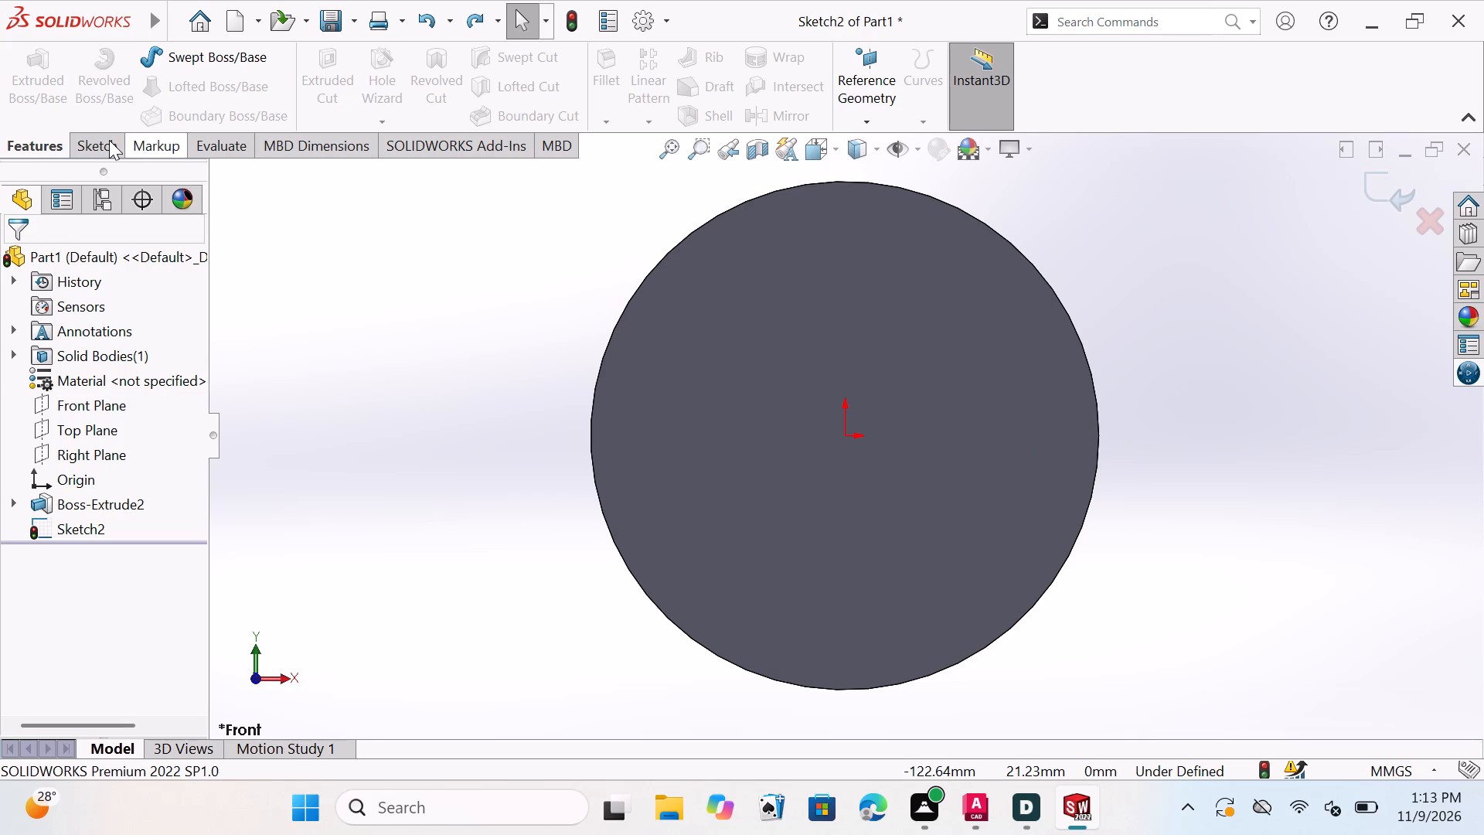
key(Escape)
Sketch a circle centered on the origin with a radius of about 35.2 mm on the cylinder's front face.
click(109, 140)
click(179, 58)
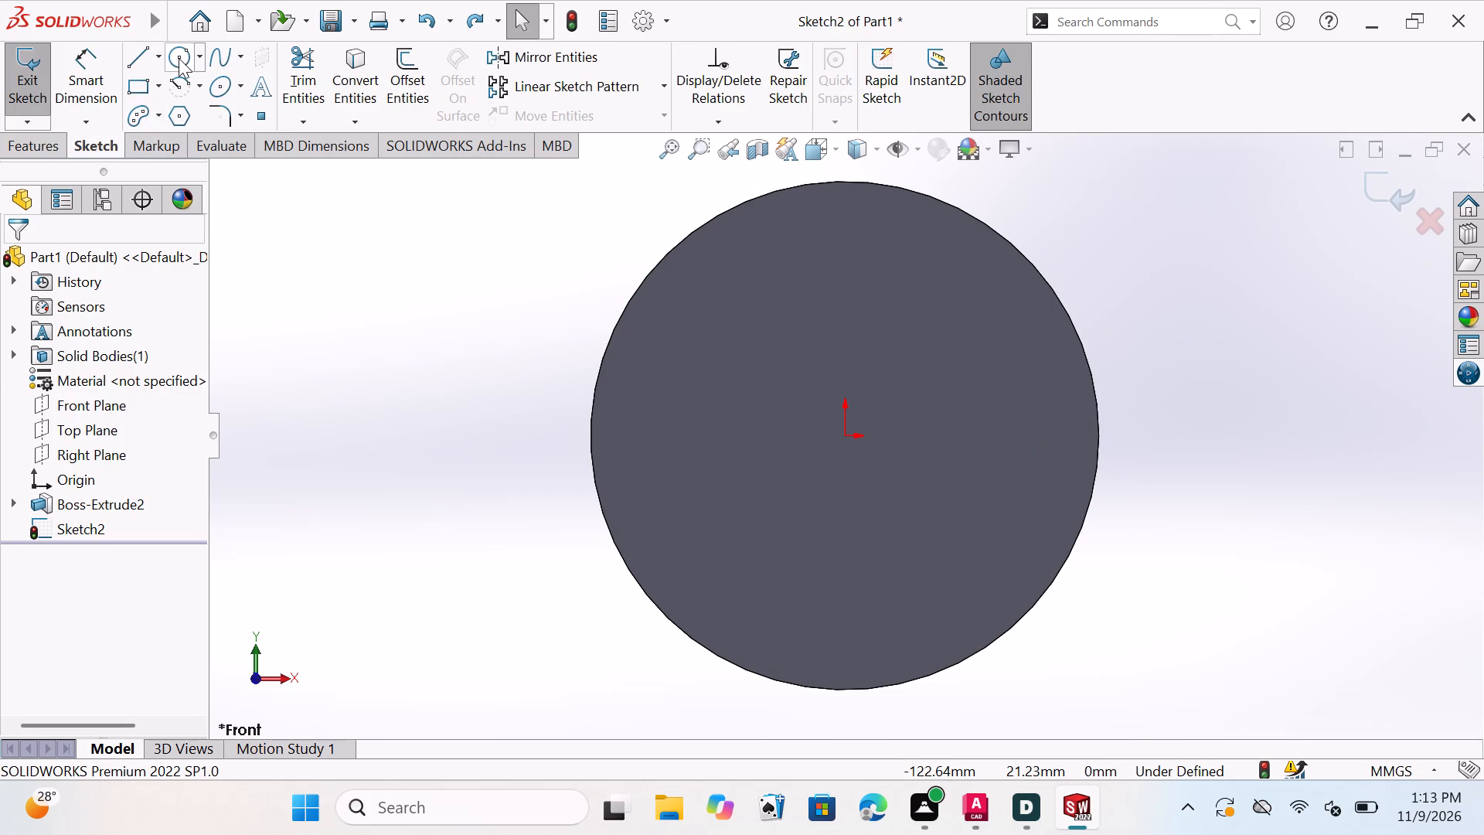
click(844, 435)
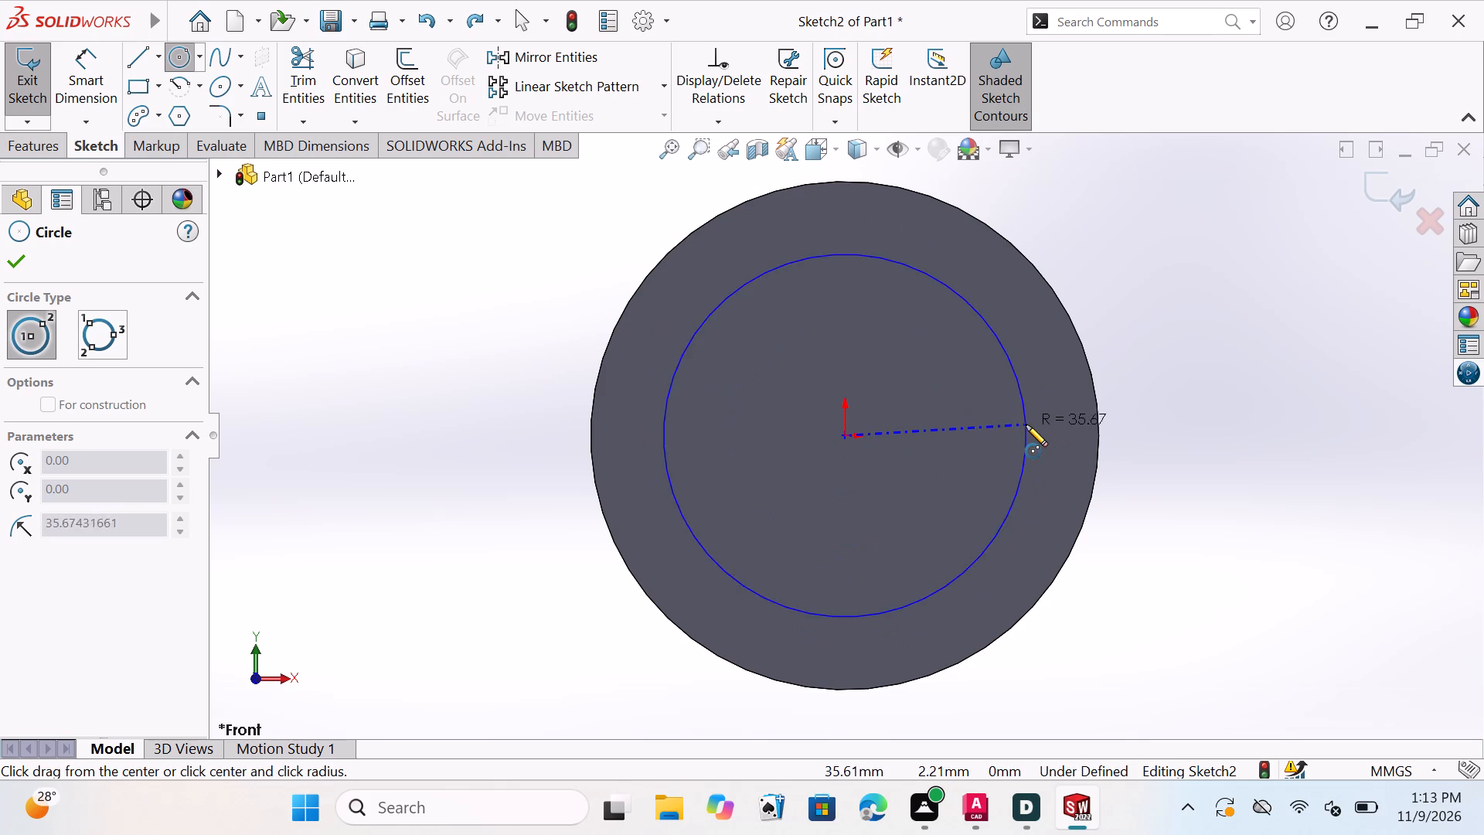
key(6)
key(0)
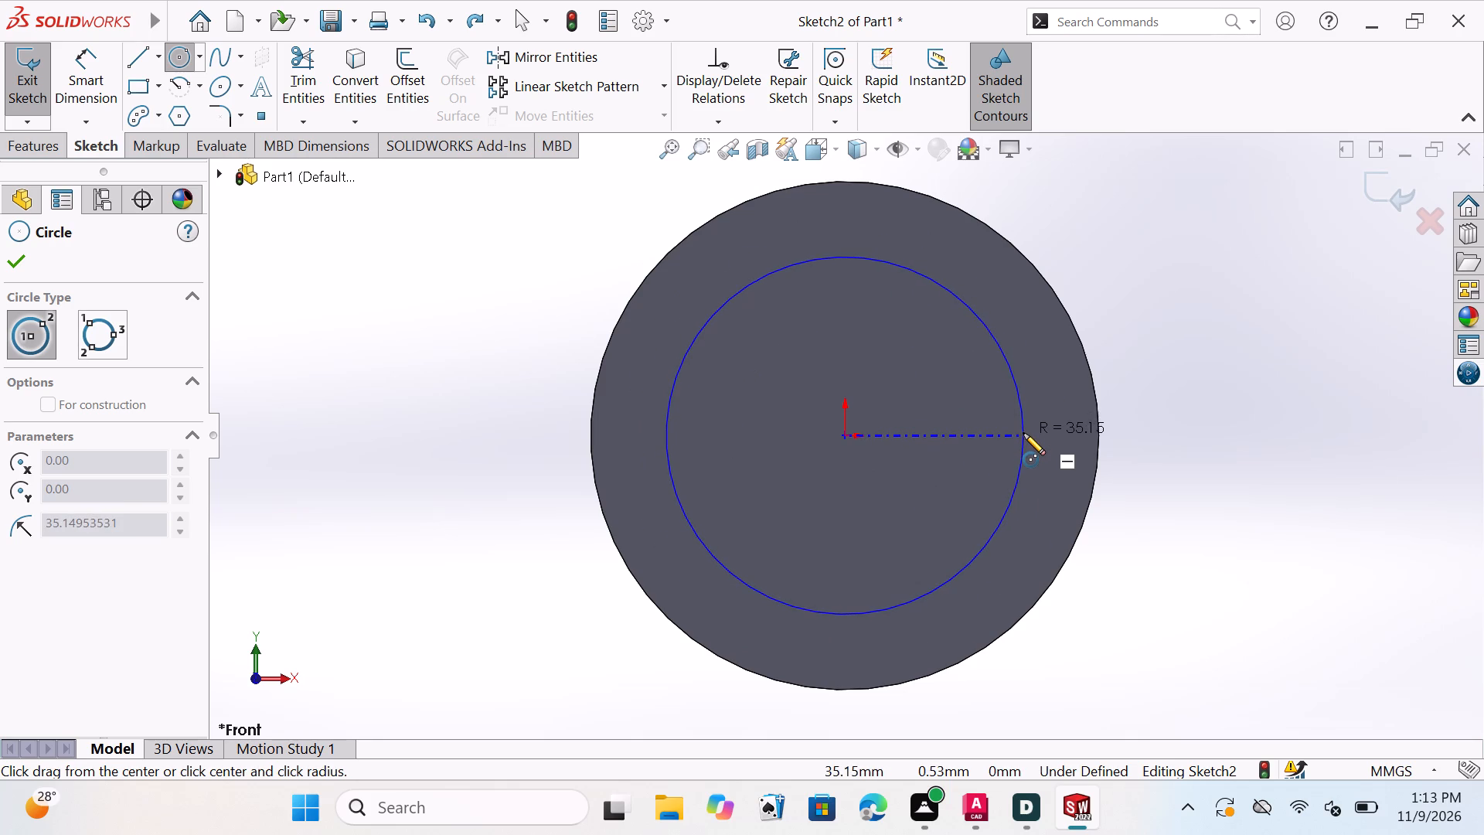
key(Return)
click(1019, 398)
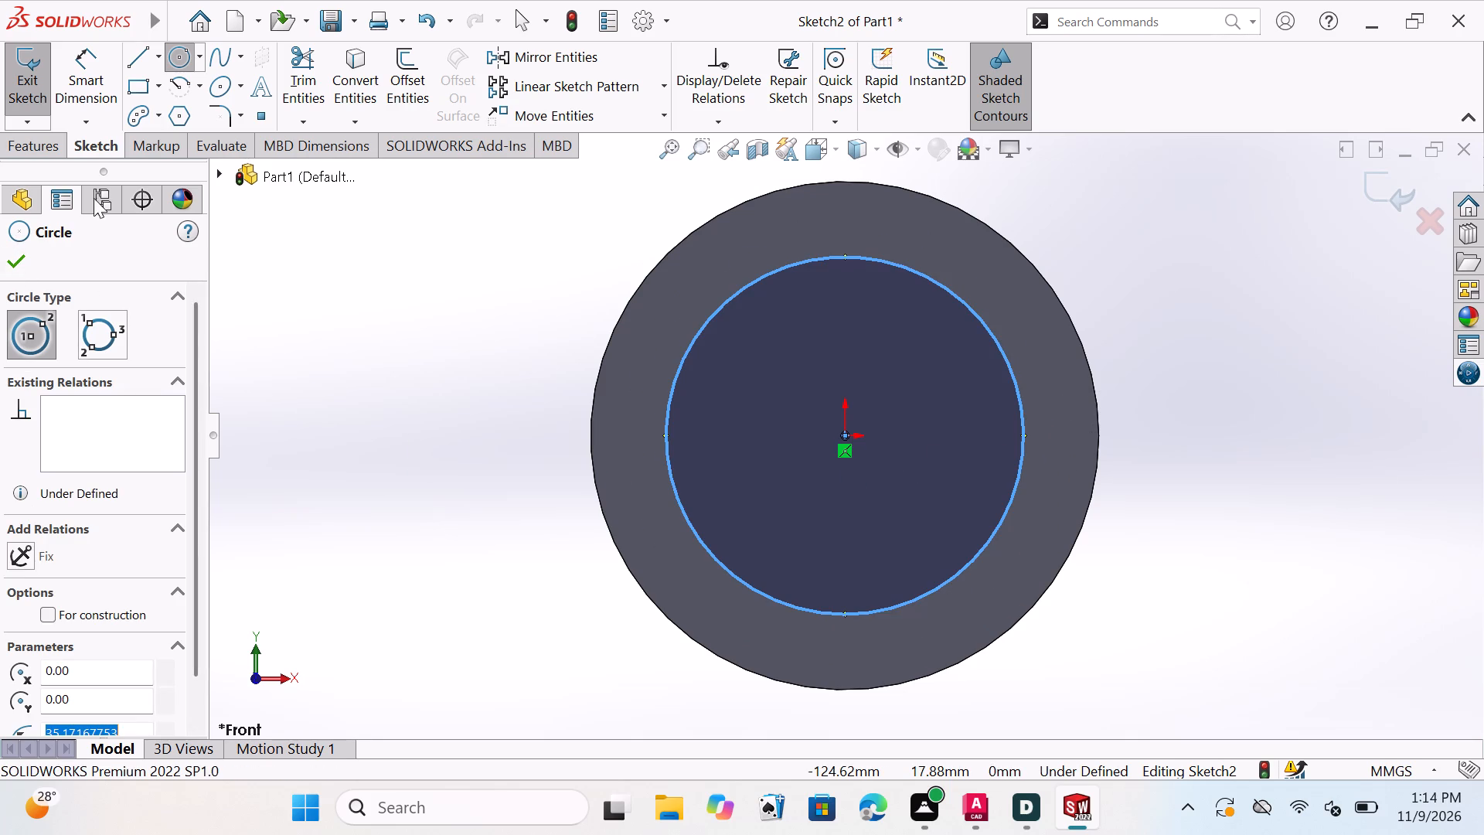
click(15, 257)
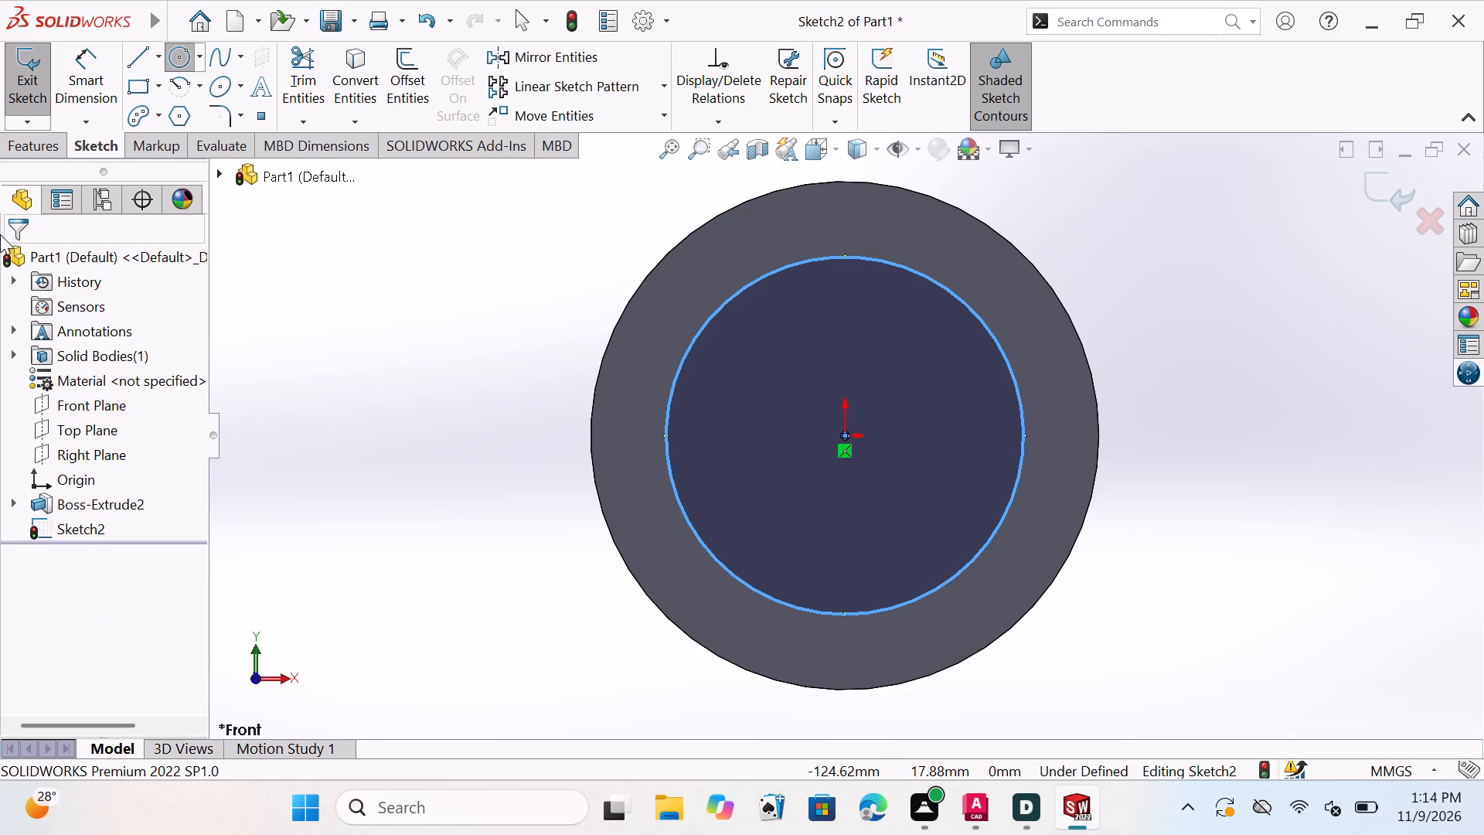
Dimension the circle on the cylinder's front face and set its diameter to 60 mm.
click(92, 71)
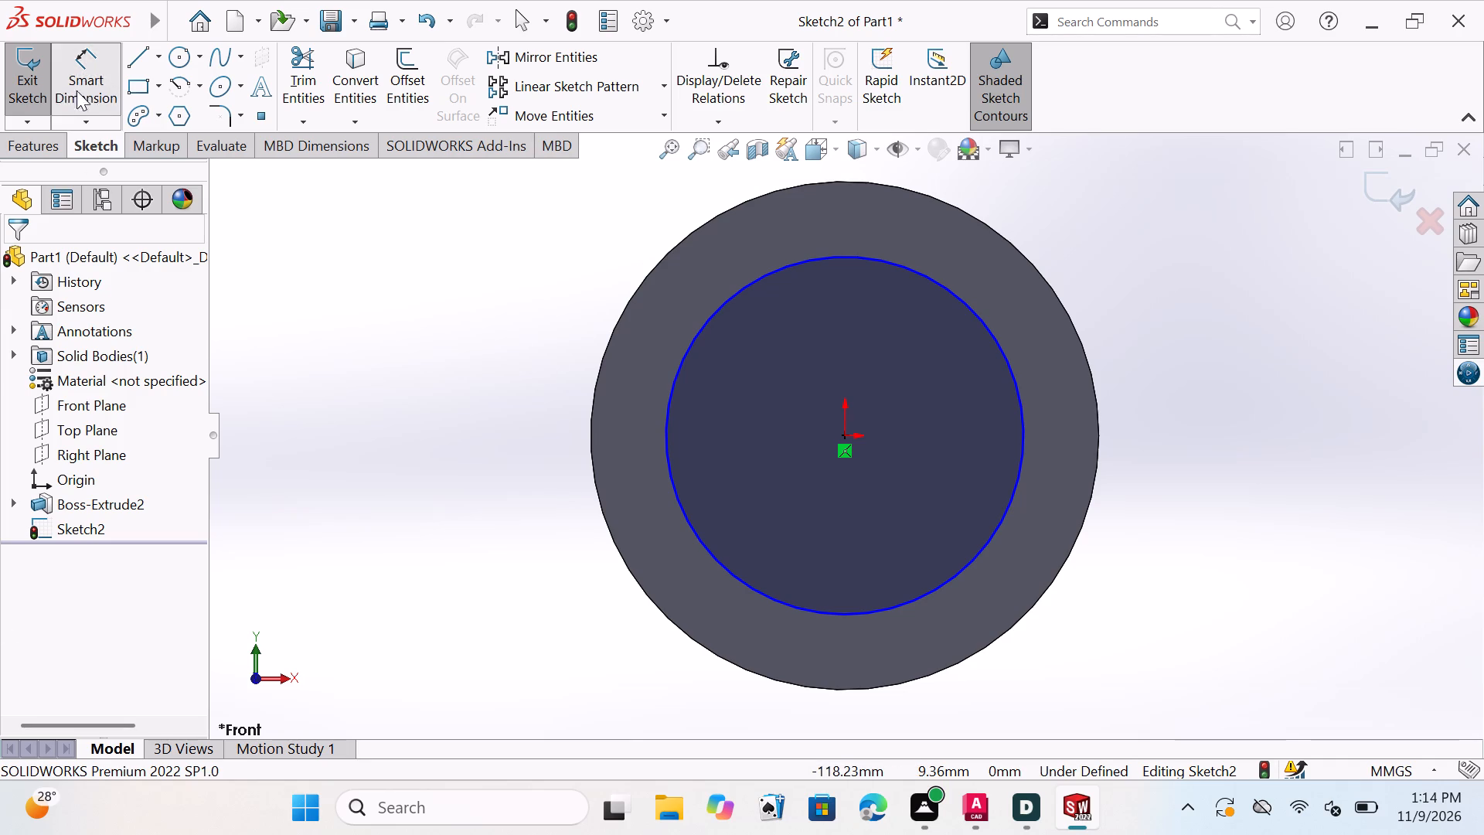
click(102, 73)
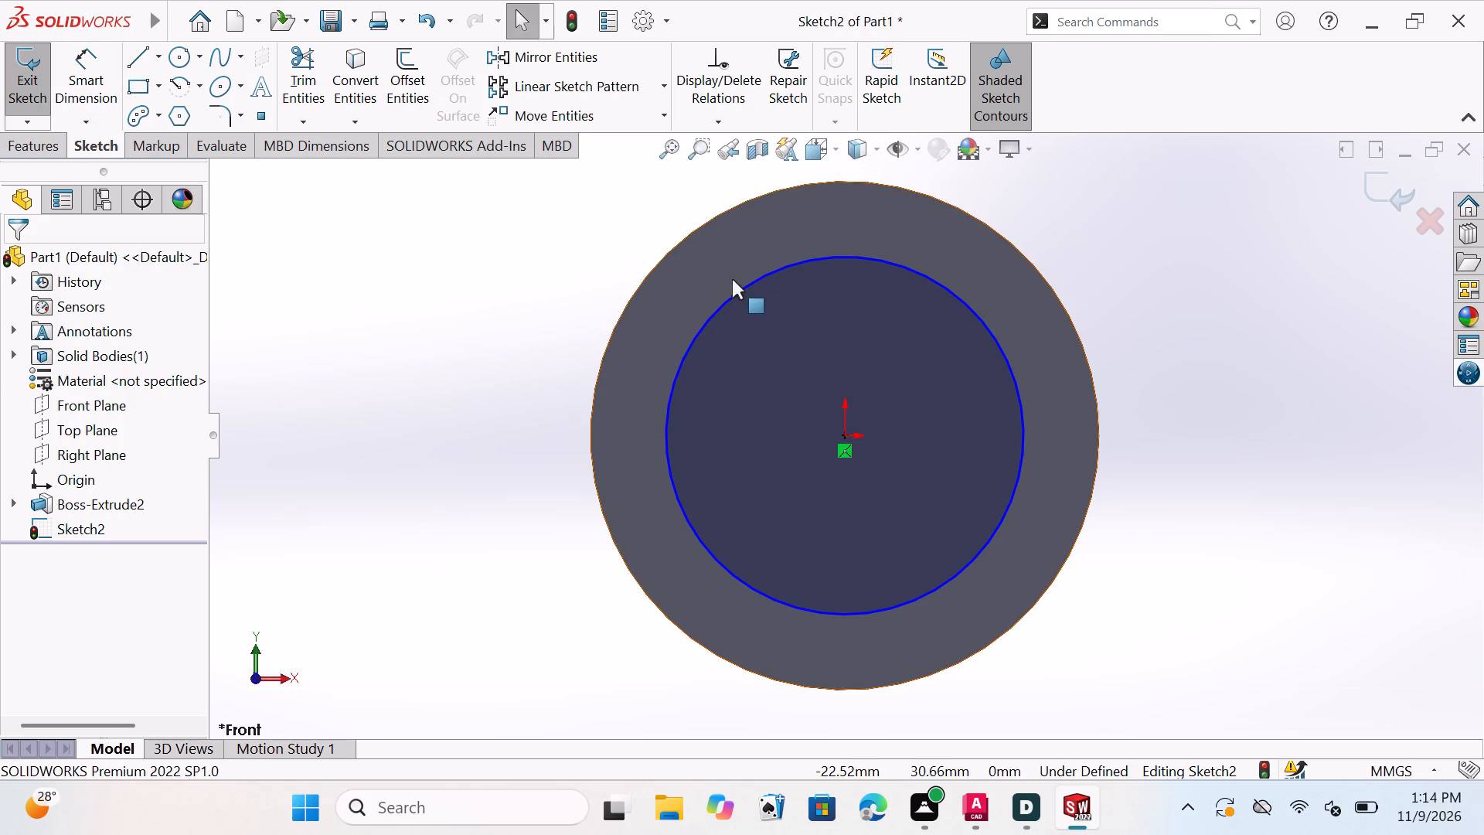
click(754, 278)
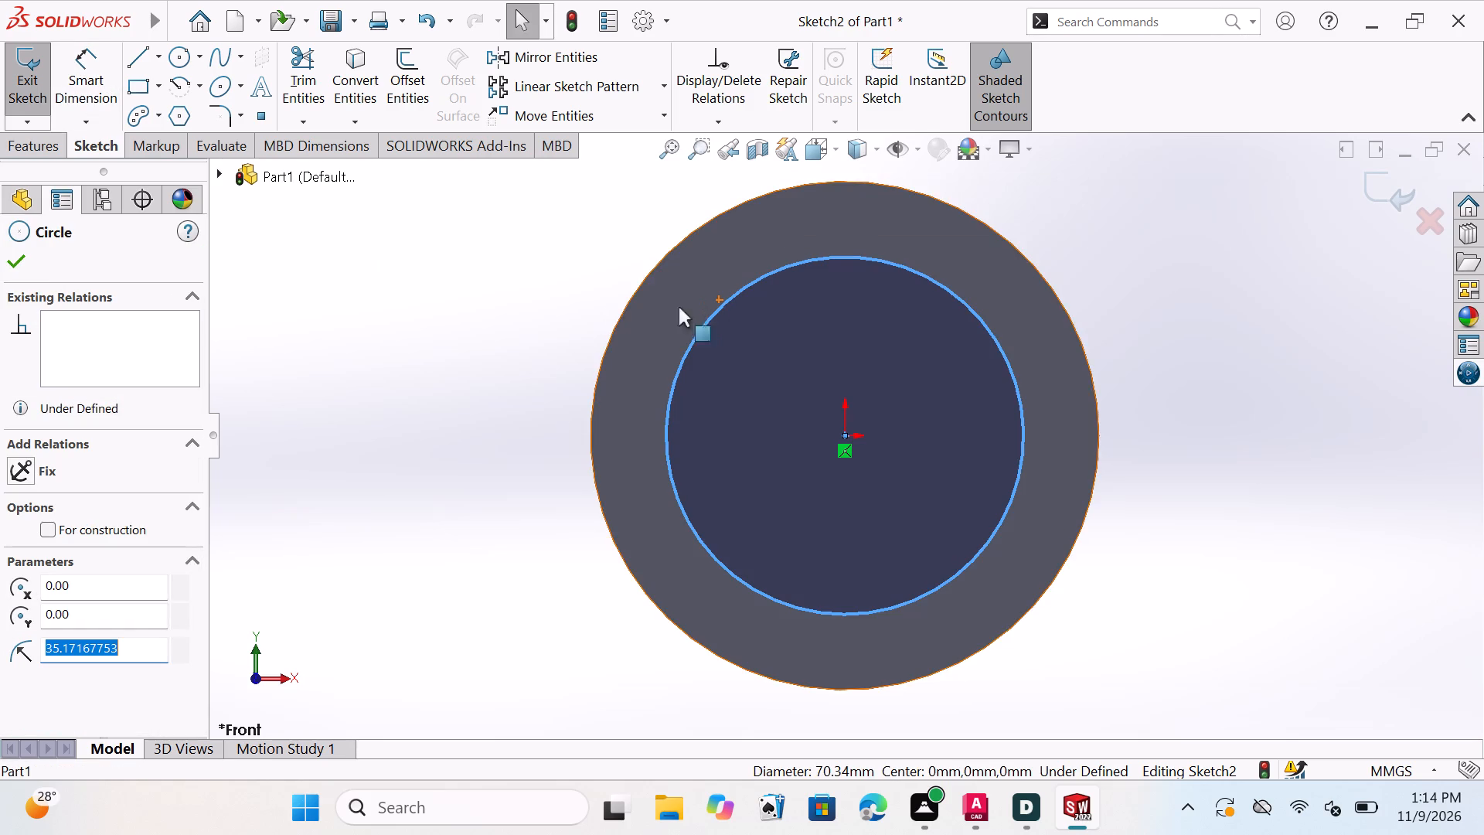
click(13, 257)
click(82, 92)
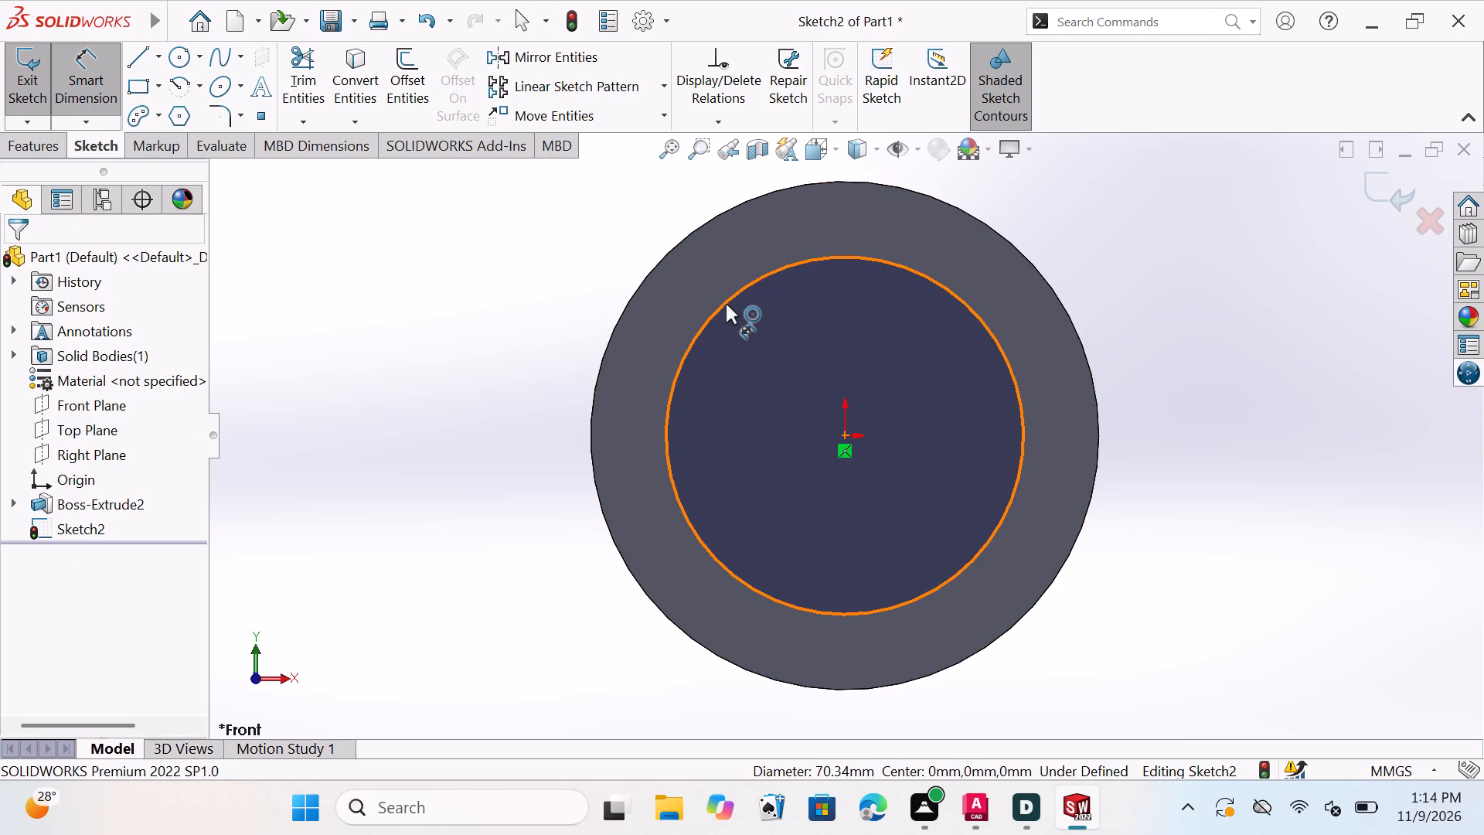
click(725, 298)
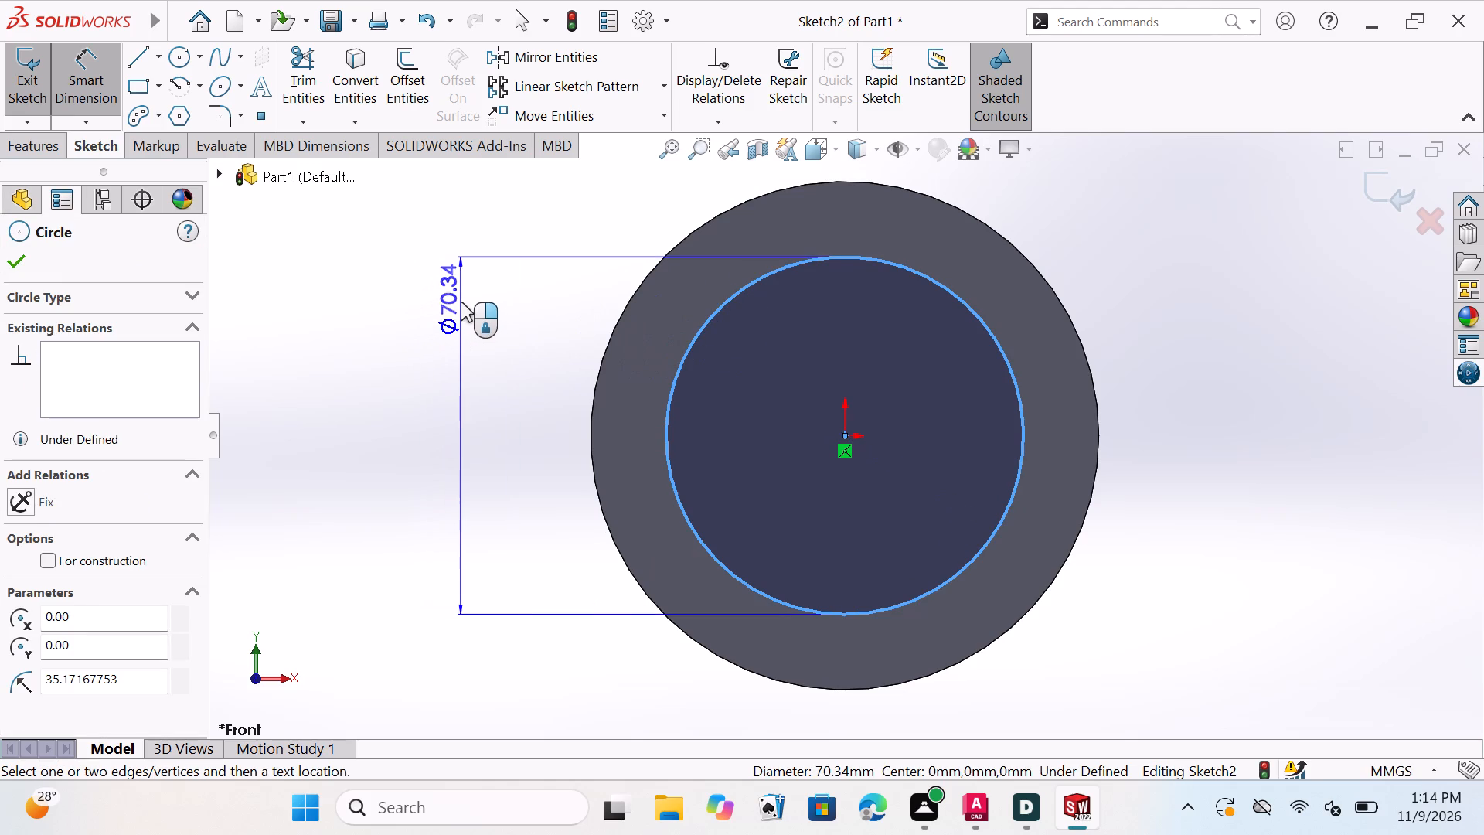
click(461, 302)
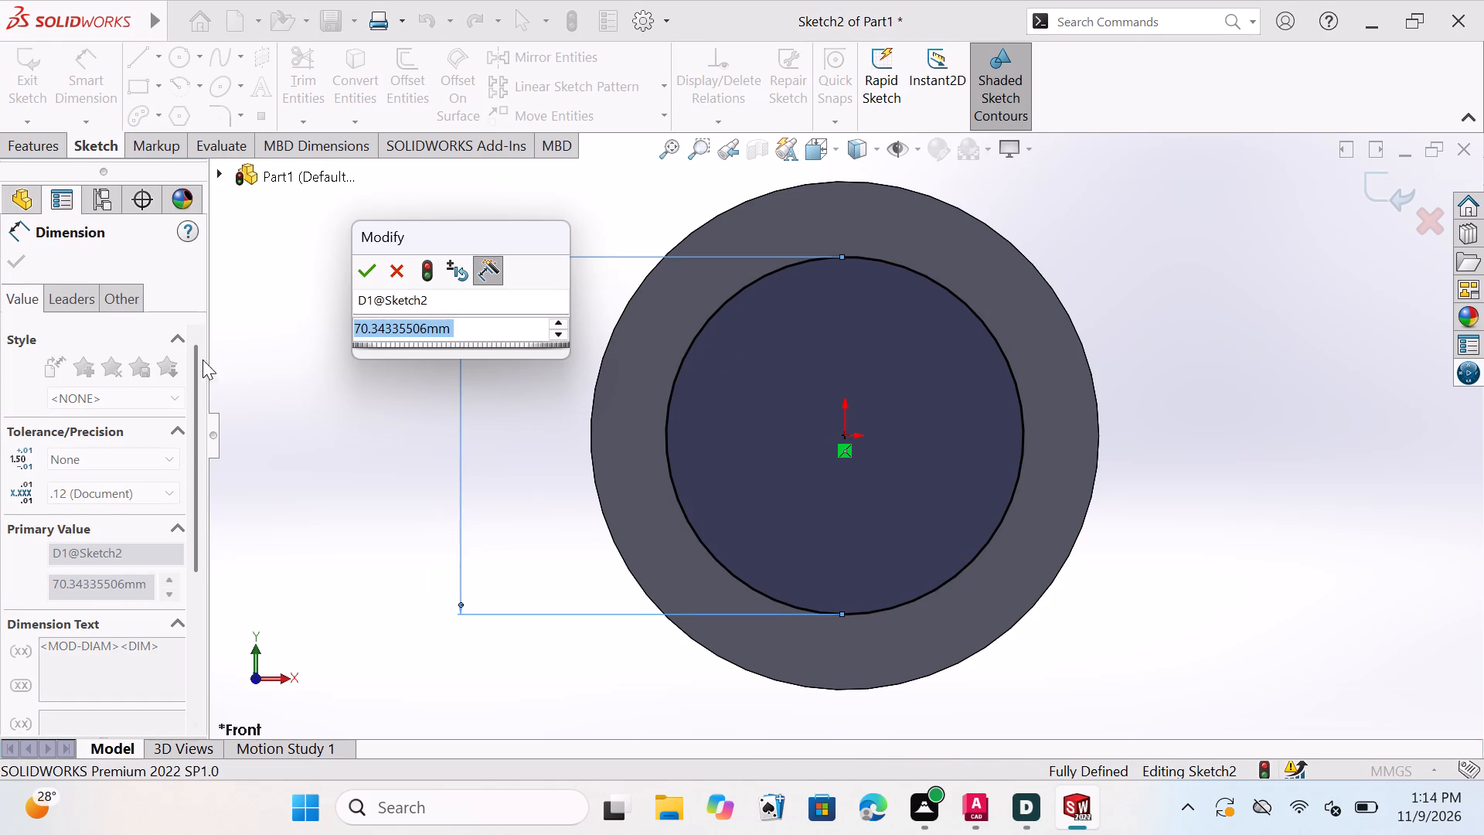
click(470, 328)
key(BackSpace)
key(BackSpace)
key(BackSpace)
key(BackSpace)
key(BackSpace)
key(BackSpace)
key(BackSpace)
key(BackSpace)
key(BackSpace)
key(BackSpace)
key(BackSpace)
key(BackSpace)
key(BackSpace)
key(BackSpace)
key(BackSpace)
key(BackSpace)
key(BackSpace)
key(BackSpace)
key(BackSpace)
key(BackSpace)
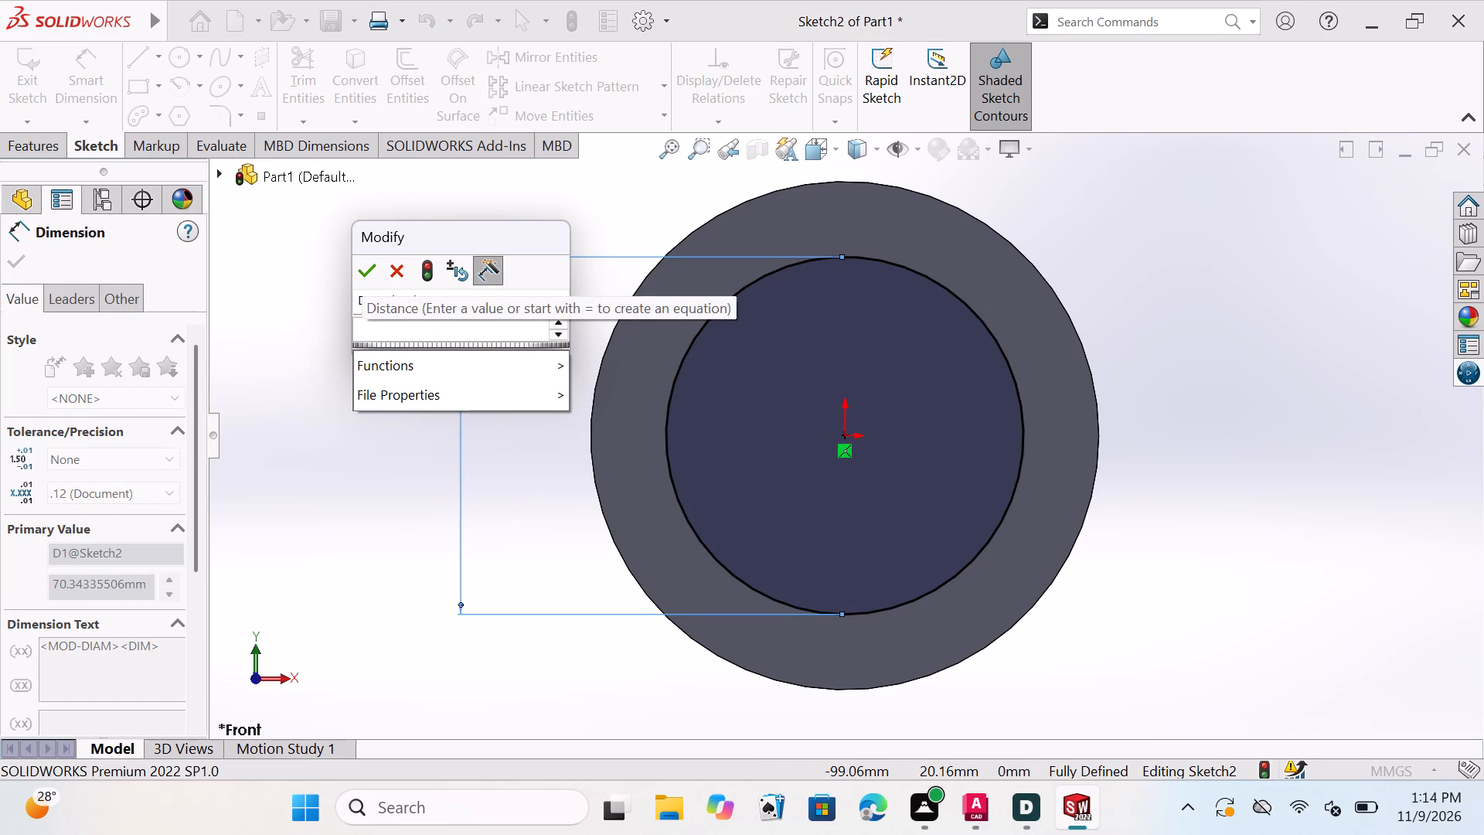
text(60)
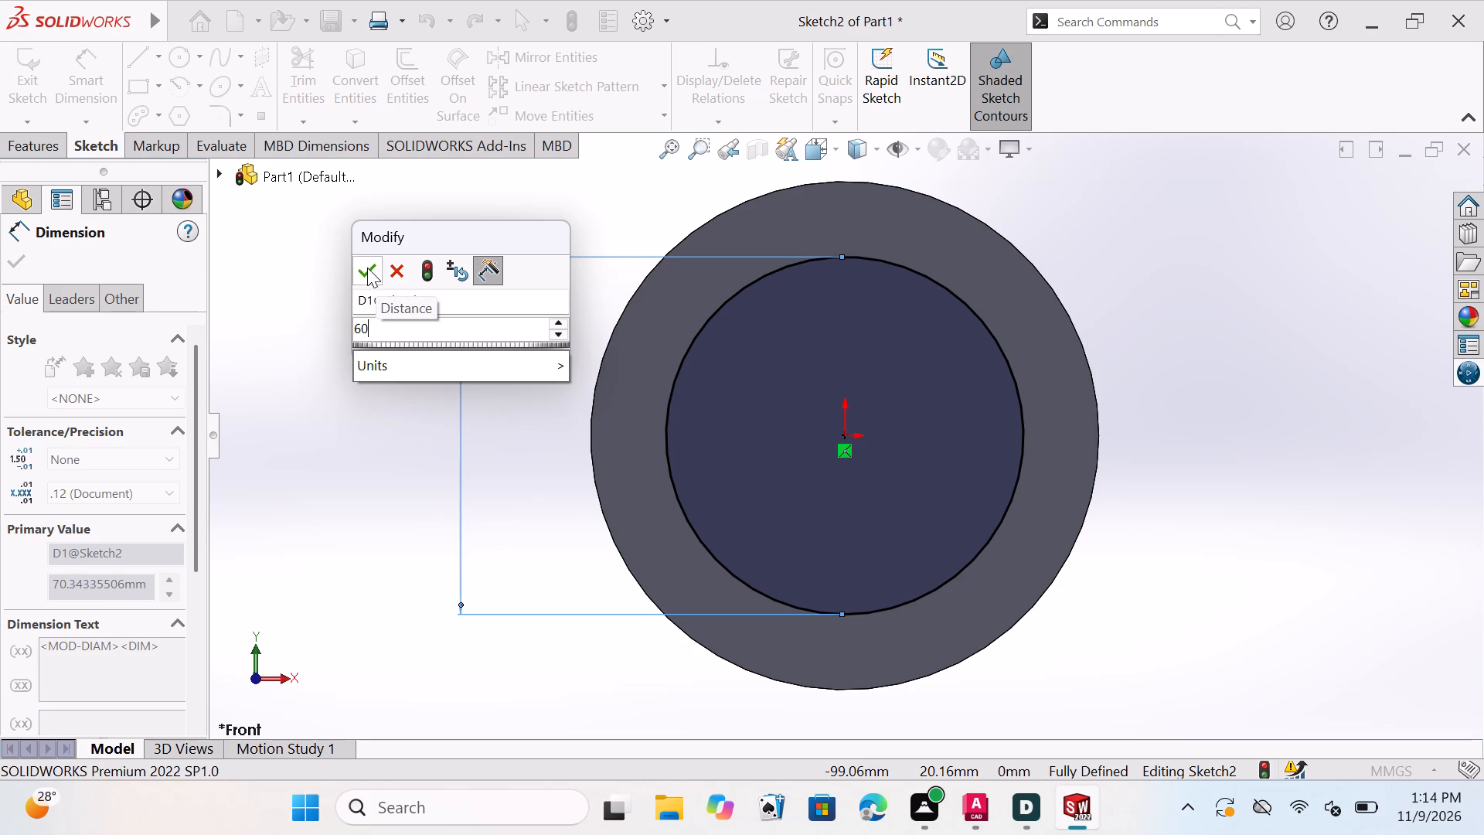
click(370, 268)
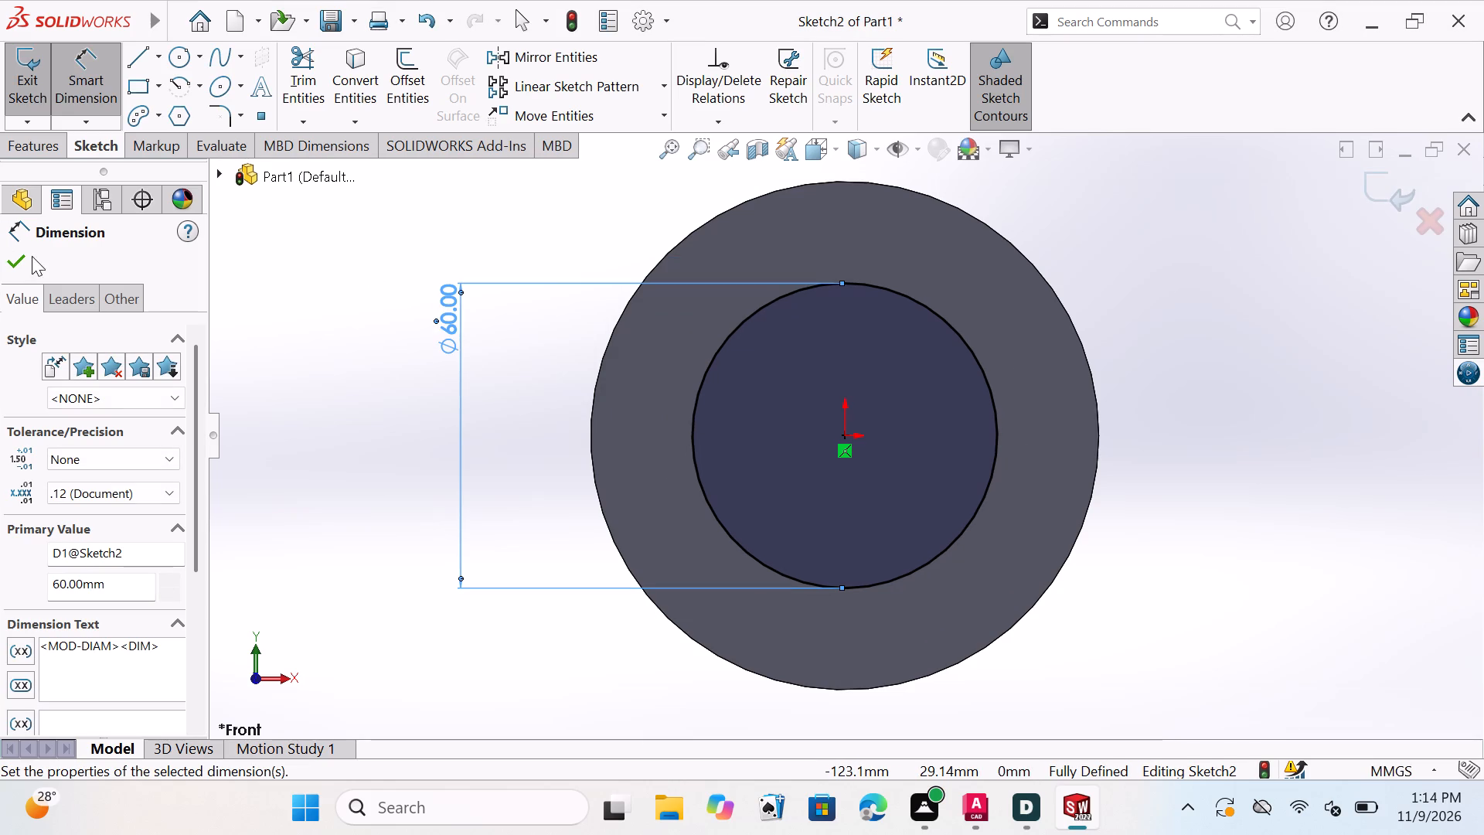
click(15, 260)
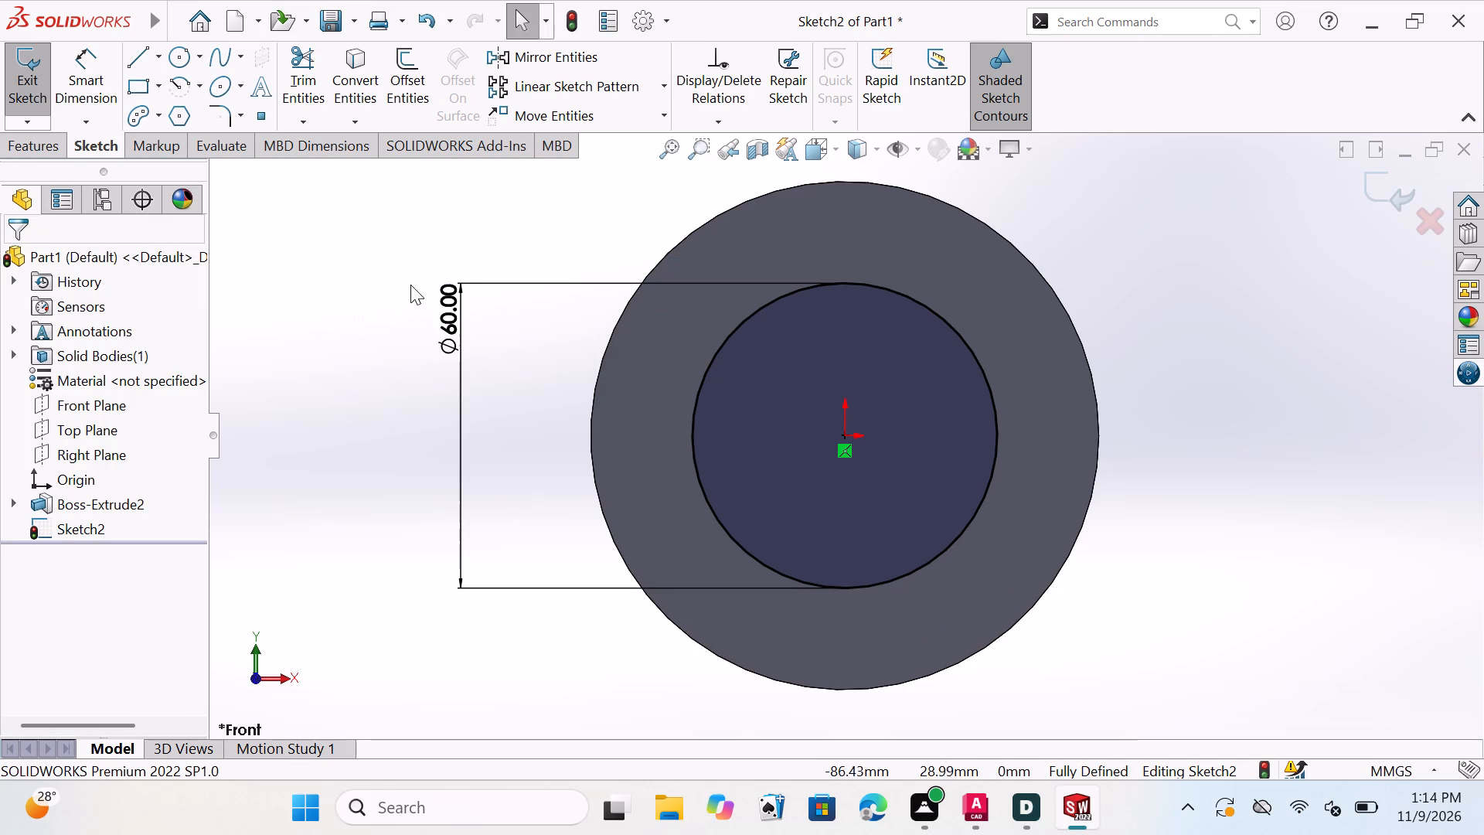
key(Escape)
key(Escape)
key(Escape)
key(Escape)
key(Escape)
key(Escape)
key(Escape)
key(Escape)
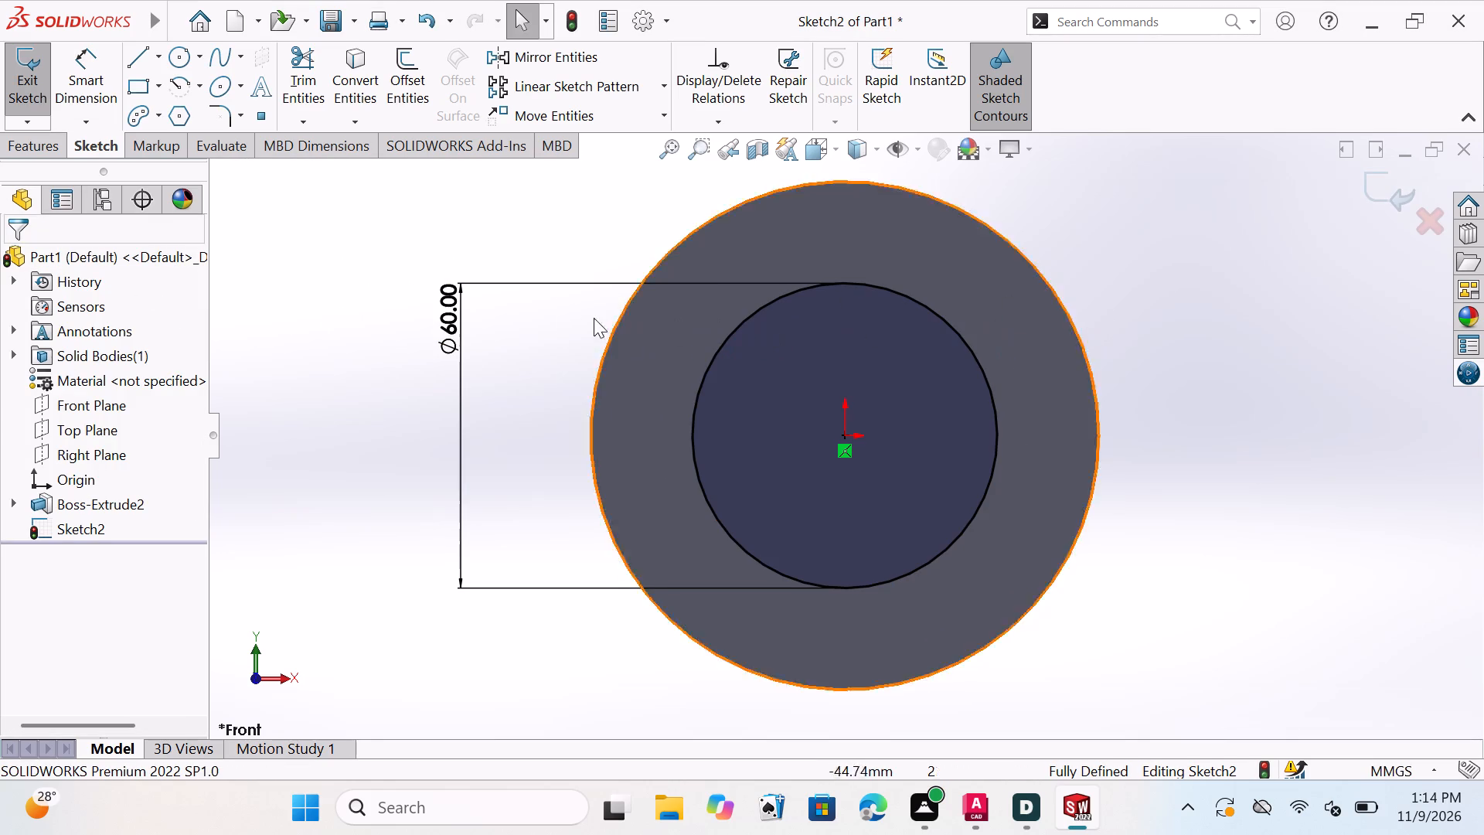
key(Escape)
Extrude the 60 mm circle as a merged boss, blind 100 mm in the reversed direction, back through the cylinder.
click(46, 142)
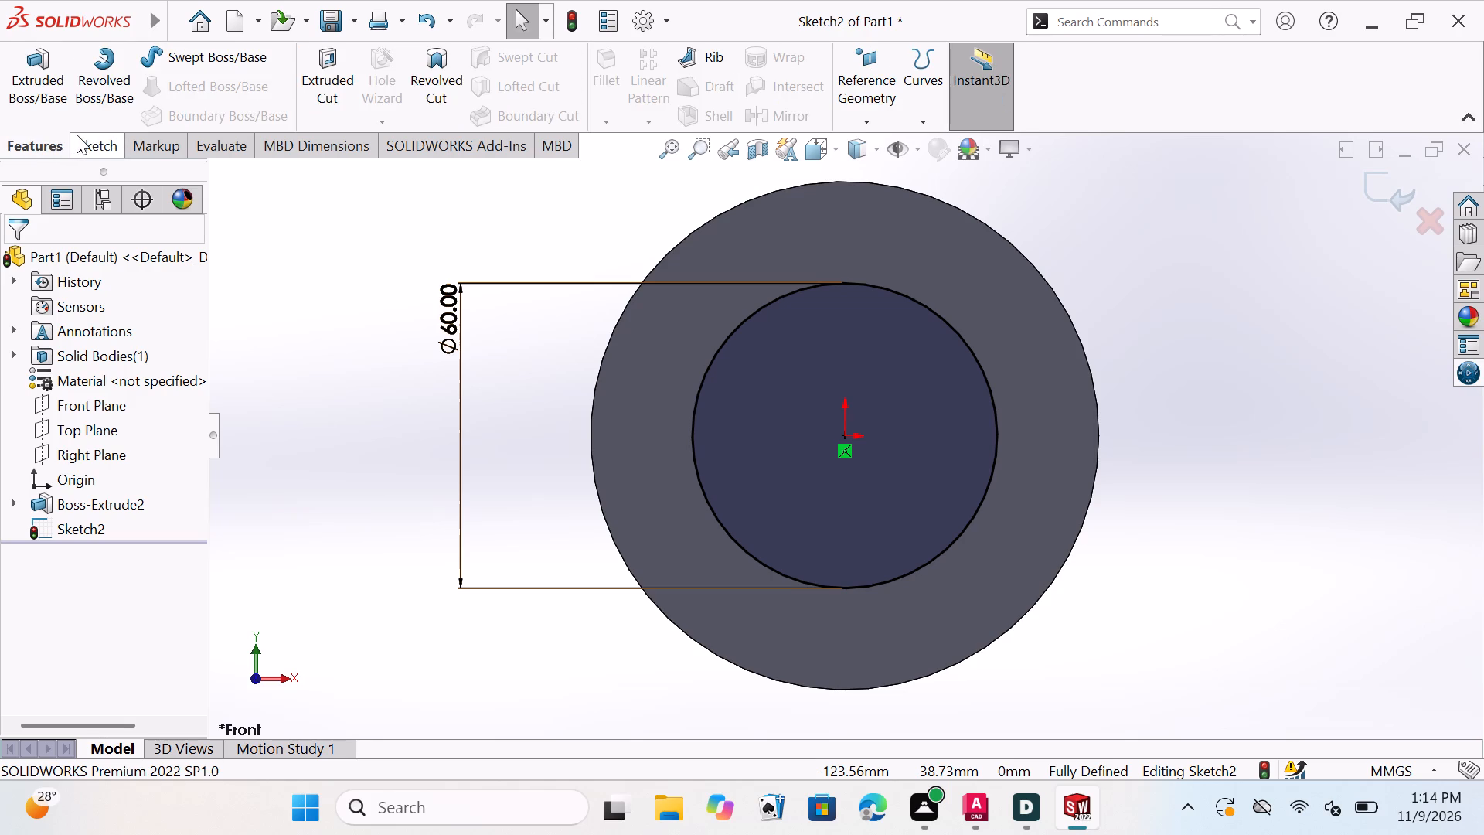
click(51, 93)
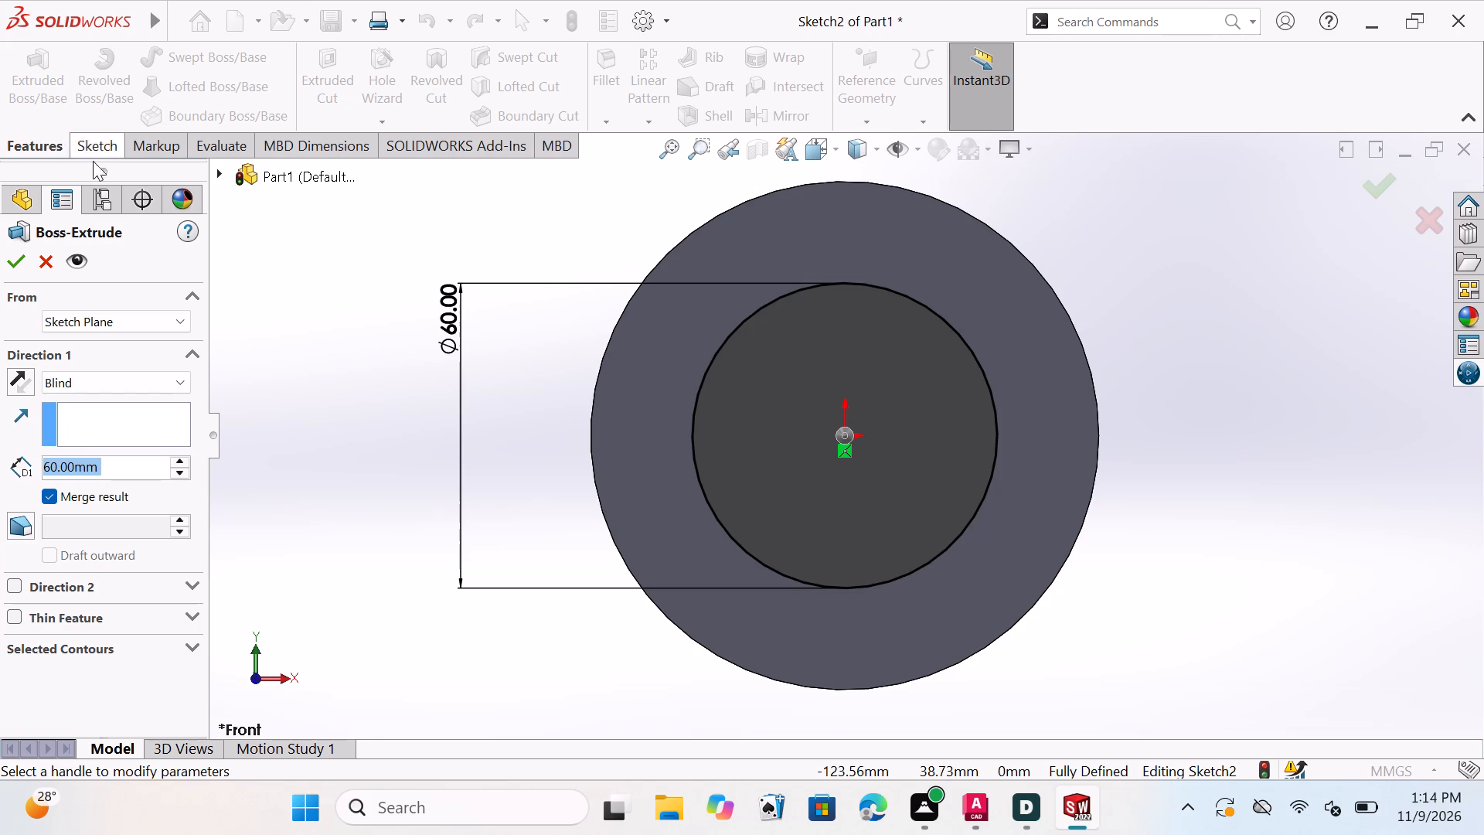
middle_drag(1201, 416, 1116, 470)
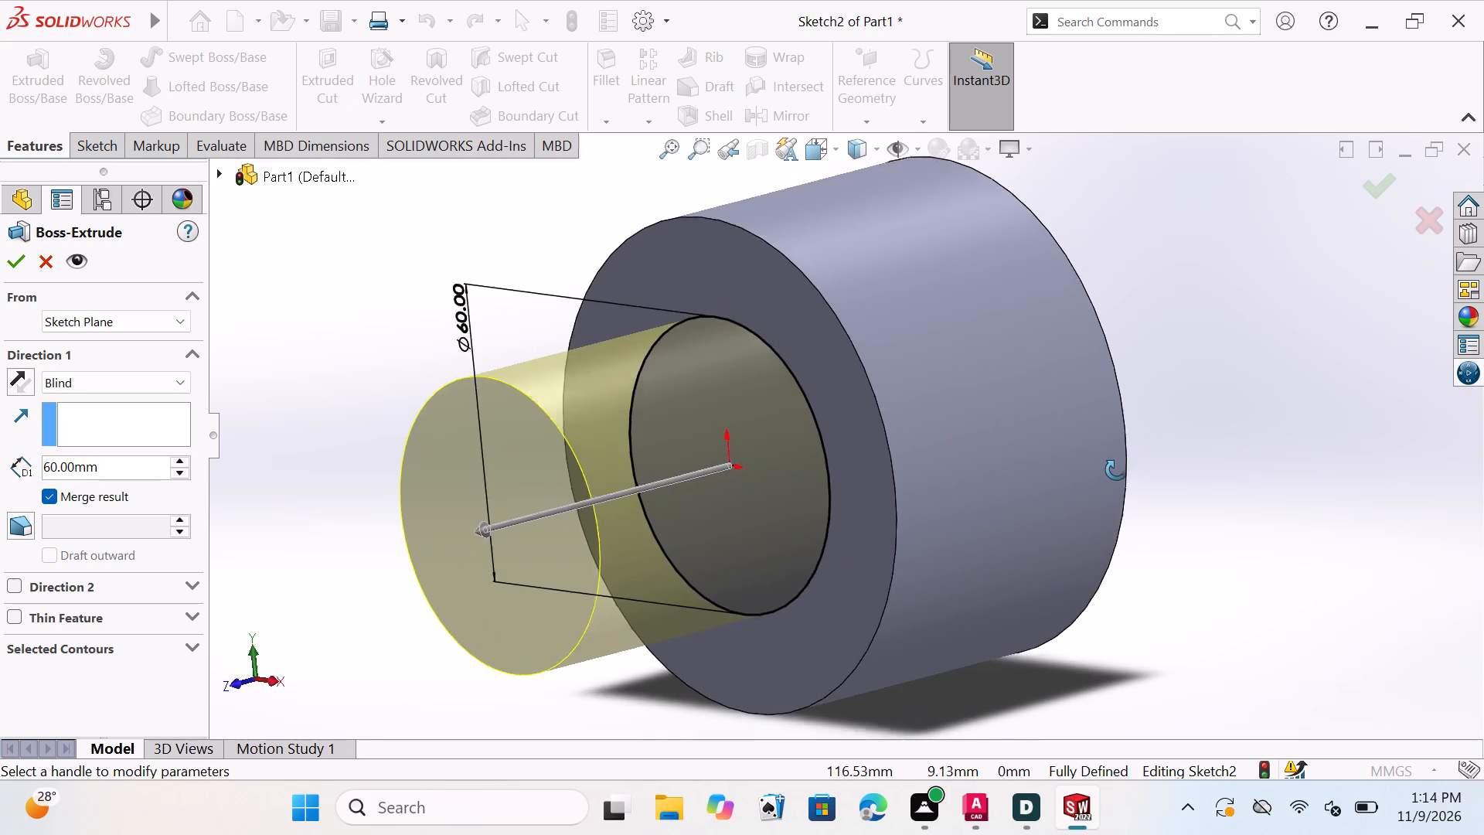
middle_drag(1116, 470, 1098, 483)
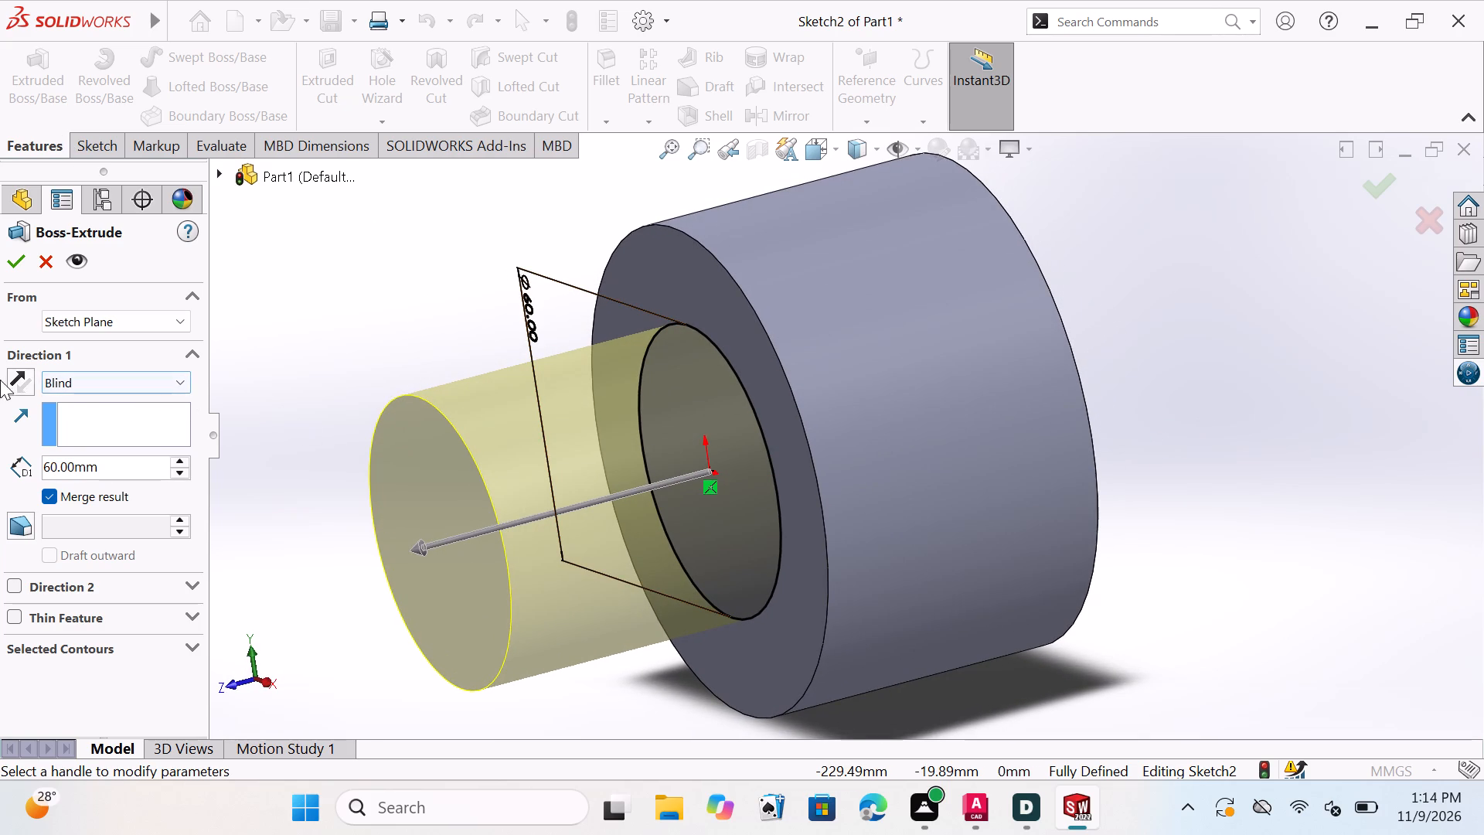
click(29, 381)
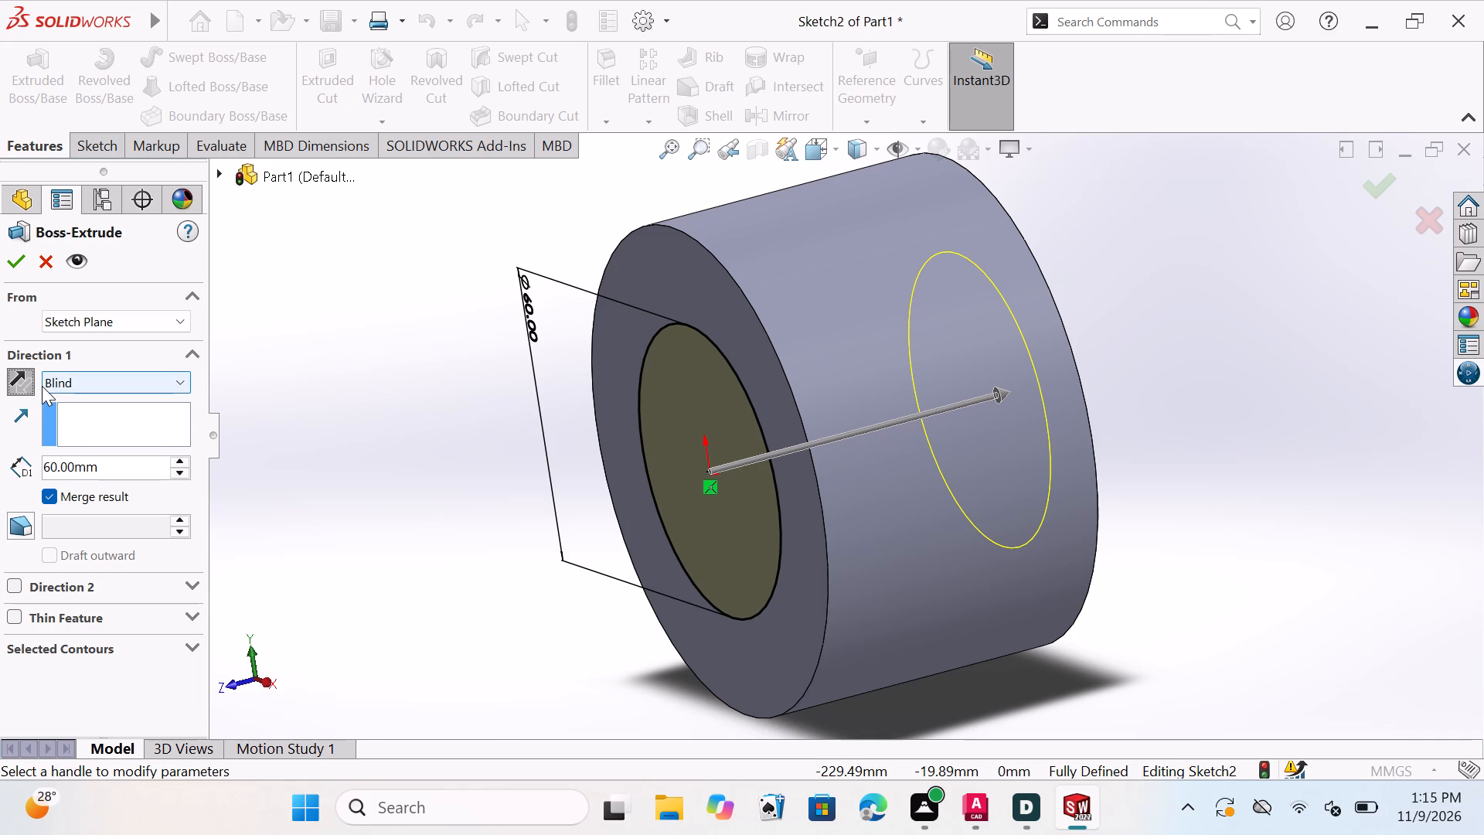
click(113, 468)
key(BackSpace)
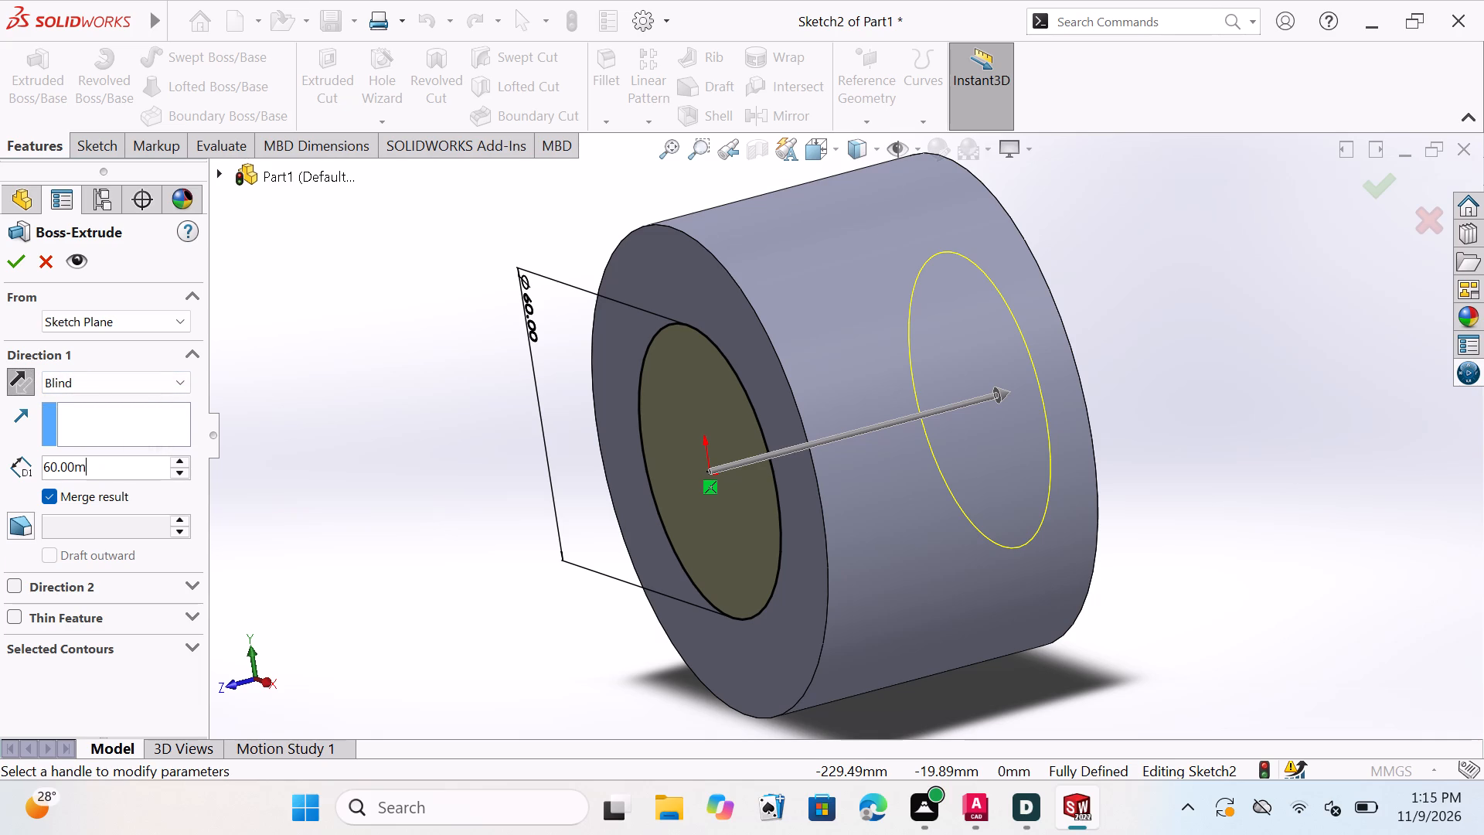
key(BackSpace)
key(BackSpace)
key(BackSpace)
key(BackSpace)
key(BackSpace)
key(BackSpace)
key(BackSpace)
key(BackSpace)
key(BackSpace)
key(BackSpace)
key(BackSpace)
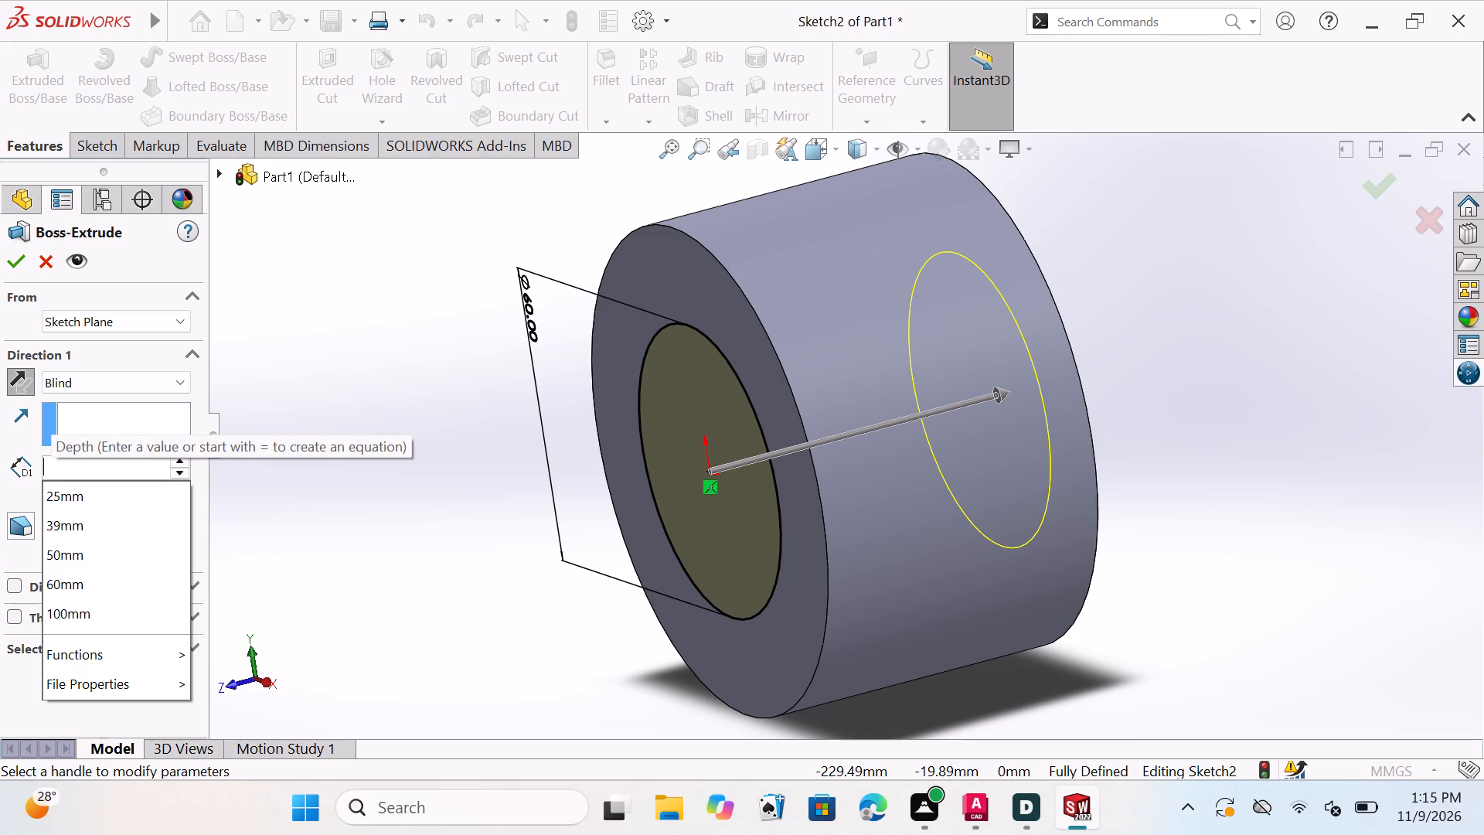
key(1)
text(00)
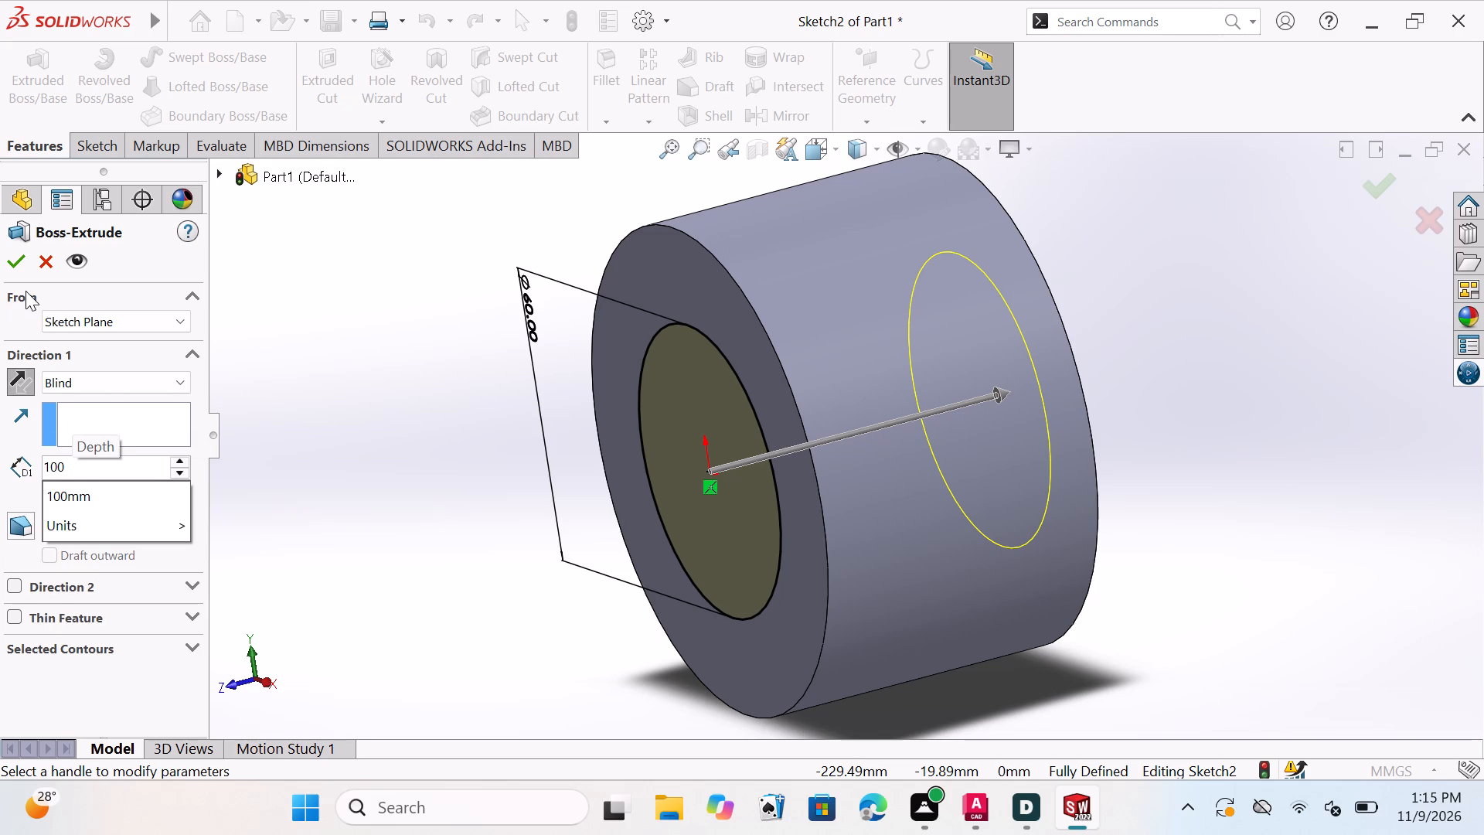
key(Return)
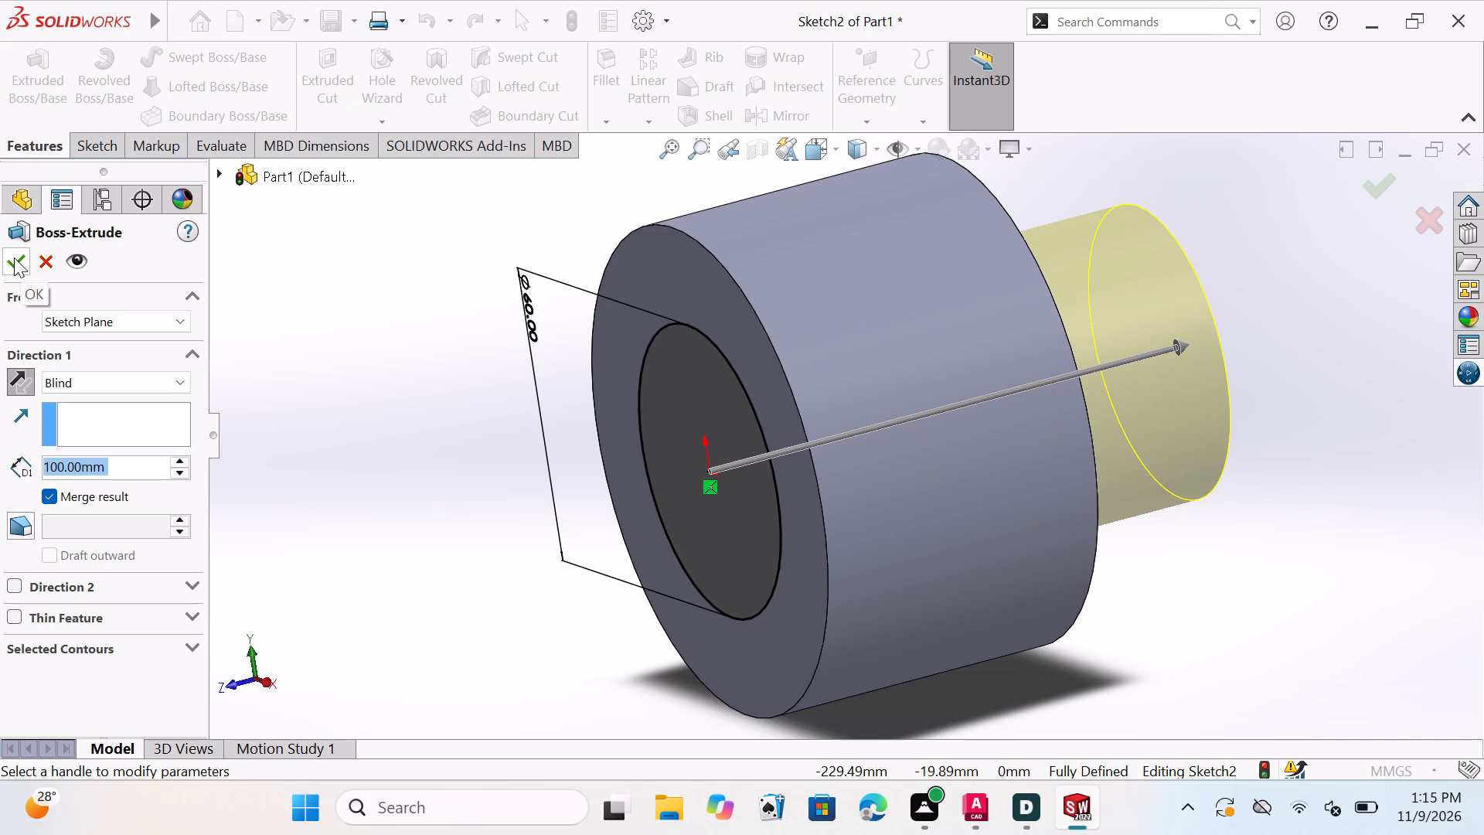
click(14, 257)
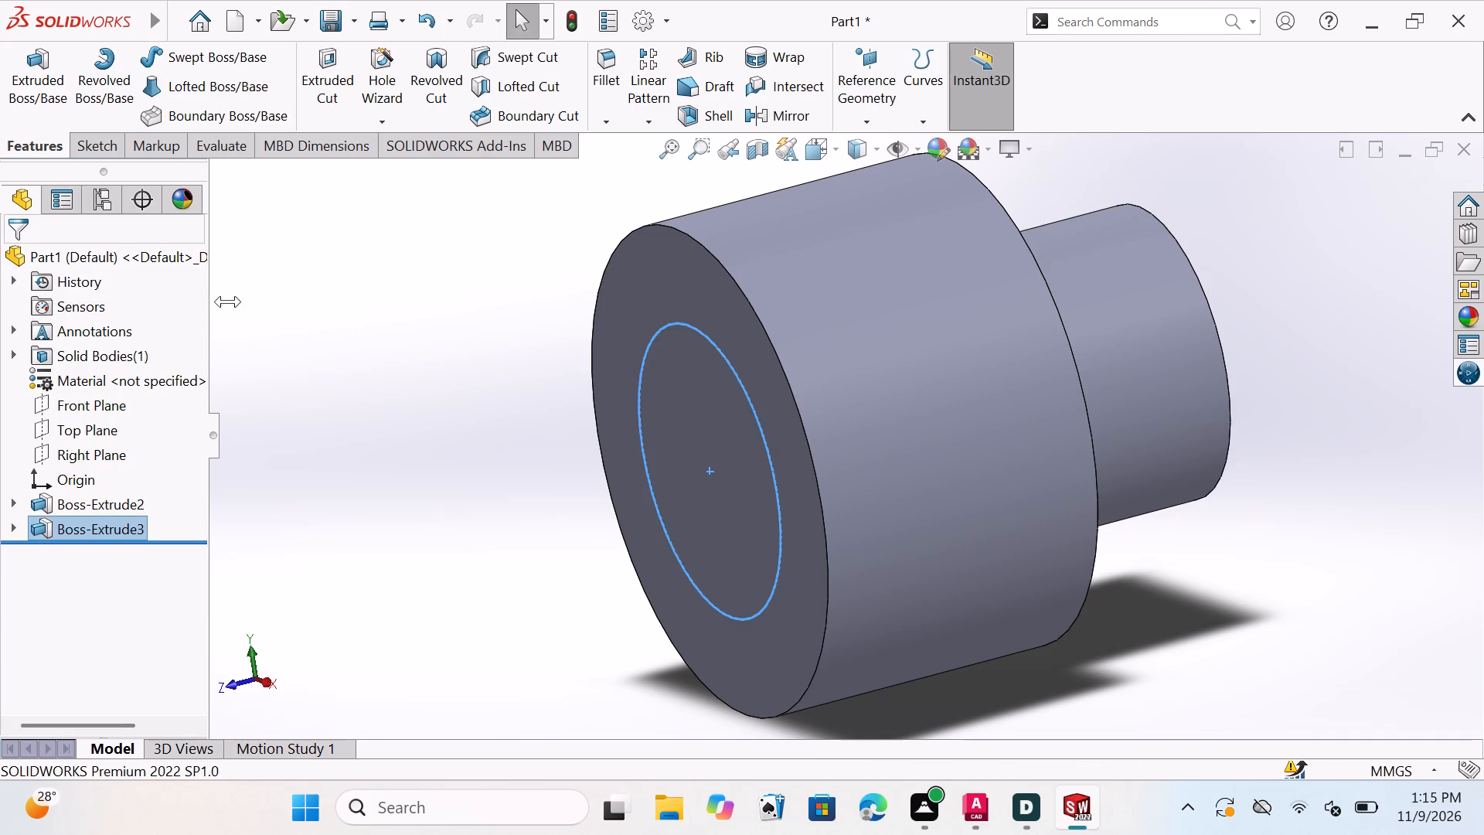
Sketch a circle centered on the origin with a radius of about 20.9 mm on the large cylinder's front face.
scroll(1101, 545, down, 1)
scroll(1088, 555, up, 2)
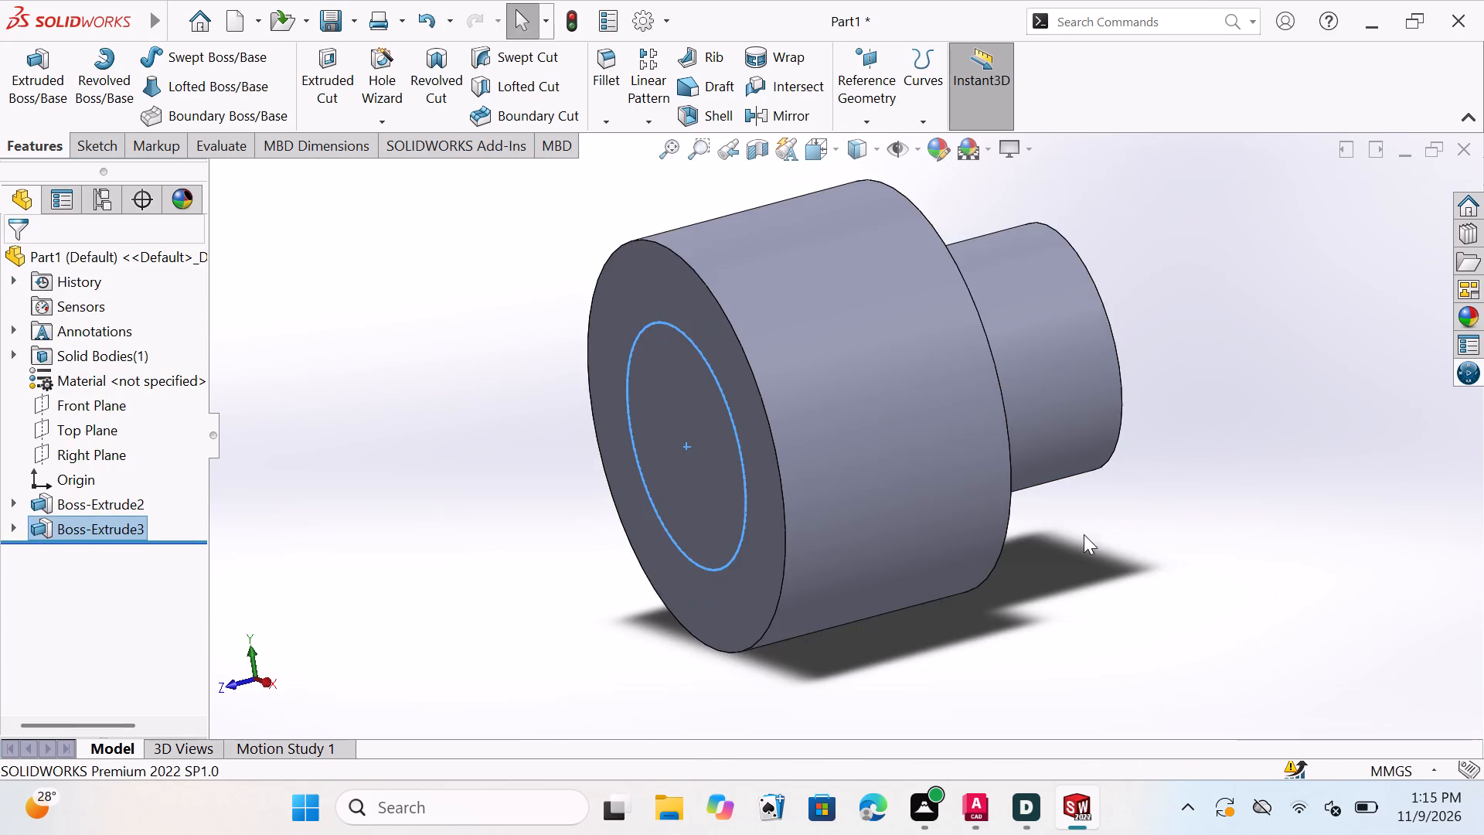
scroll(1076, 540, up, 4)
scroll(1068, 559, down, 1)
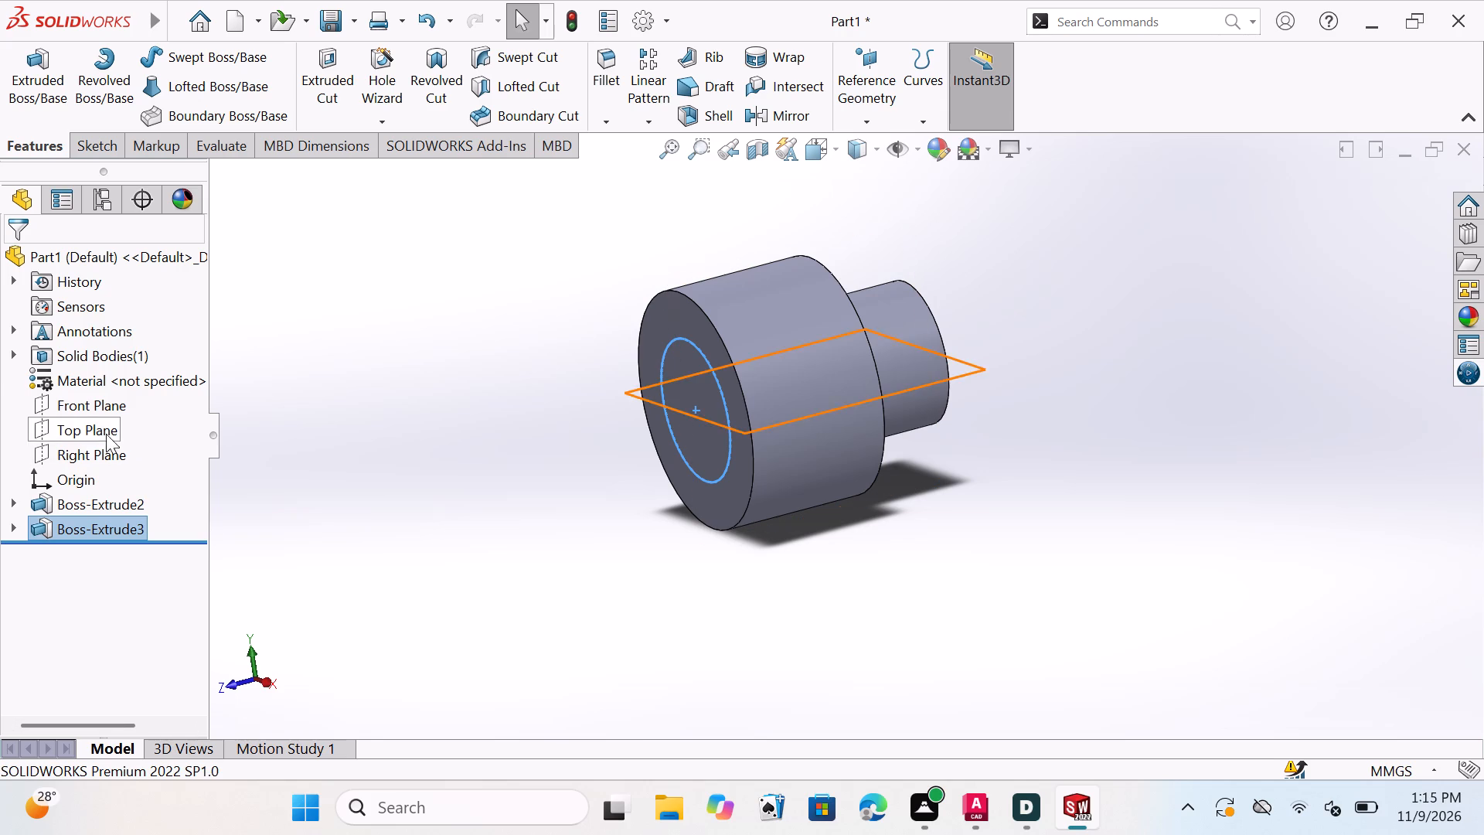
click(88, 405)
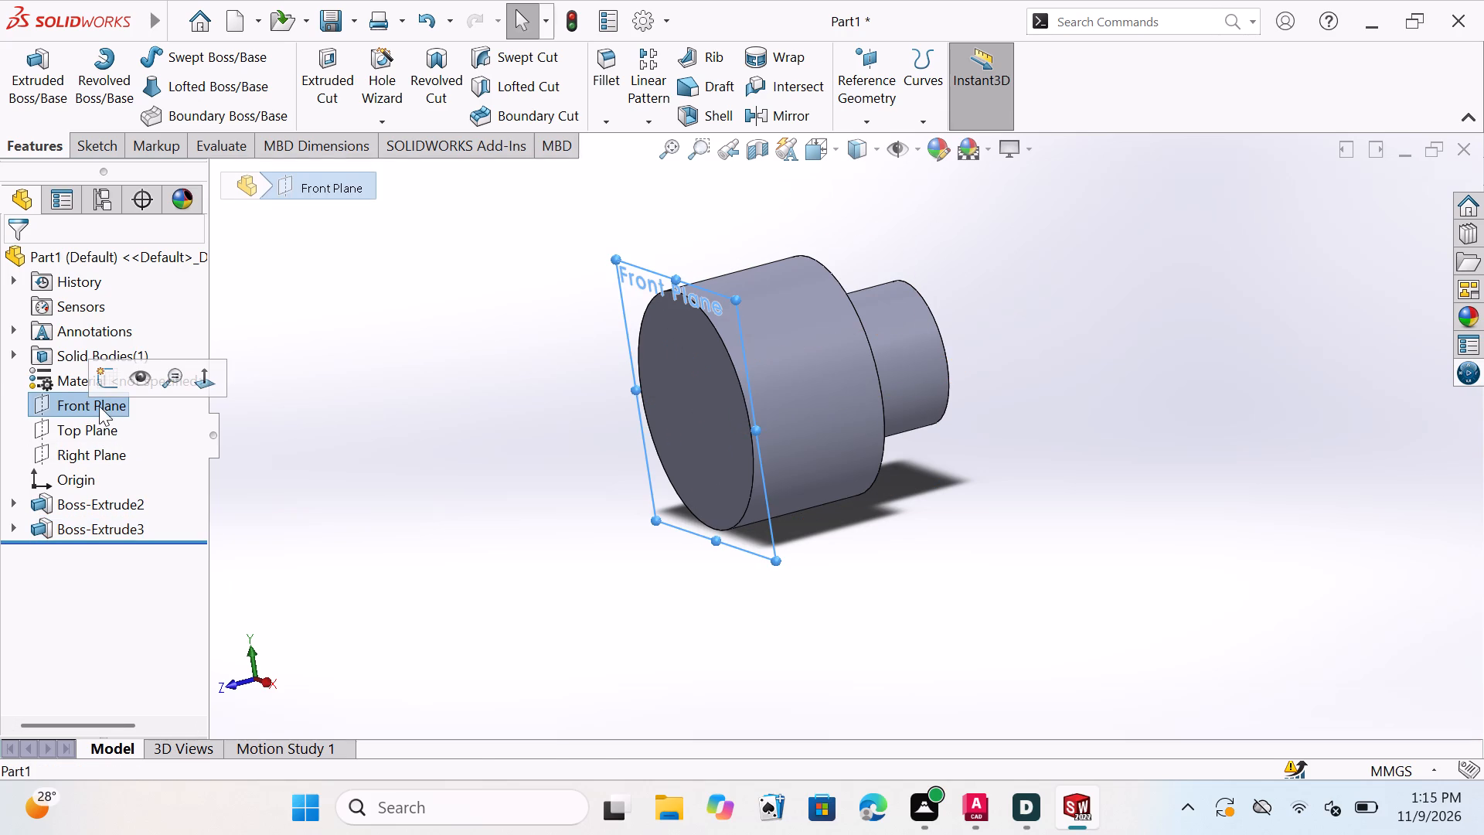
click(211, 373)
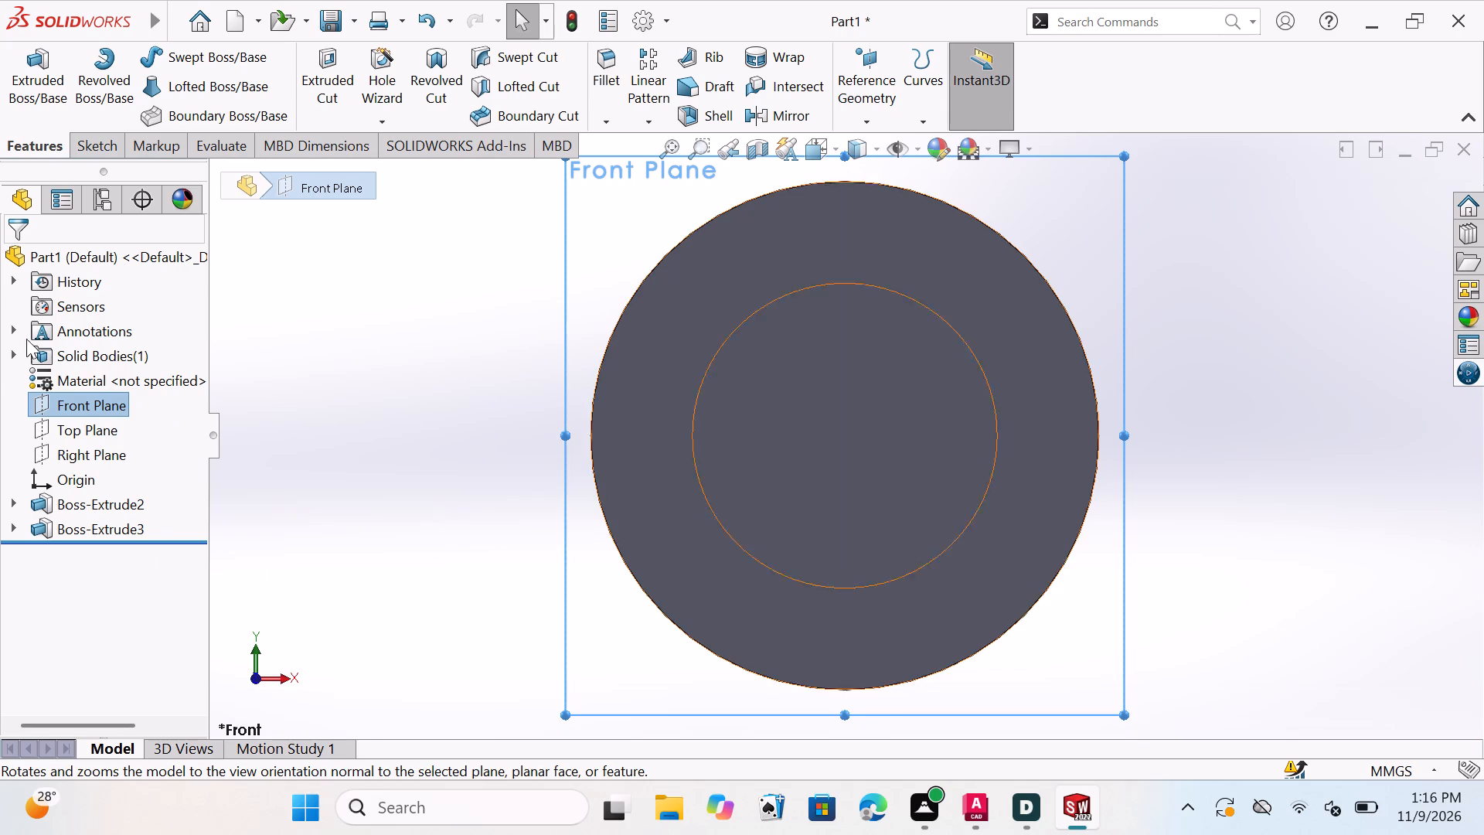
click(111, 140)
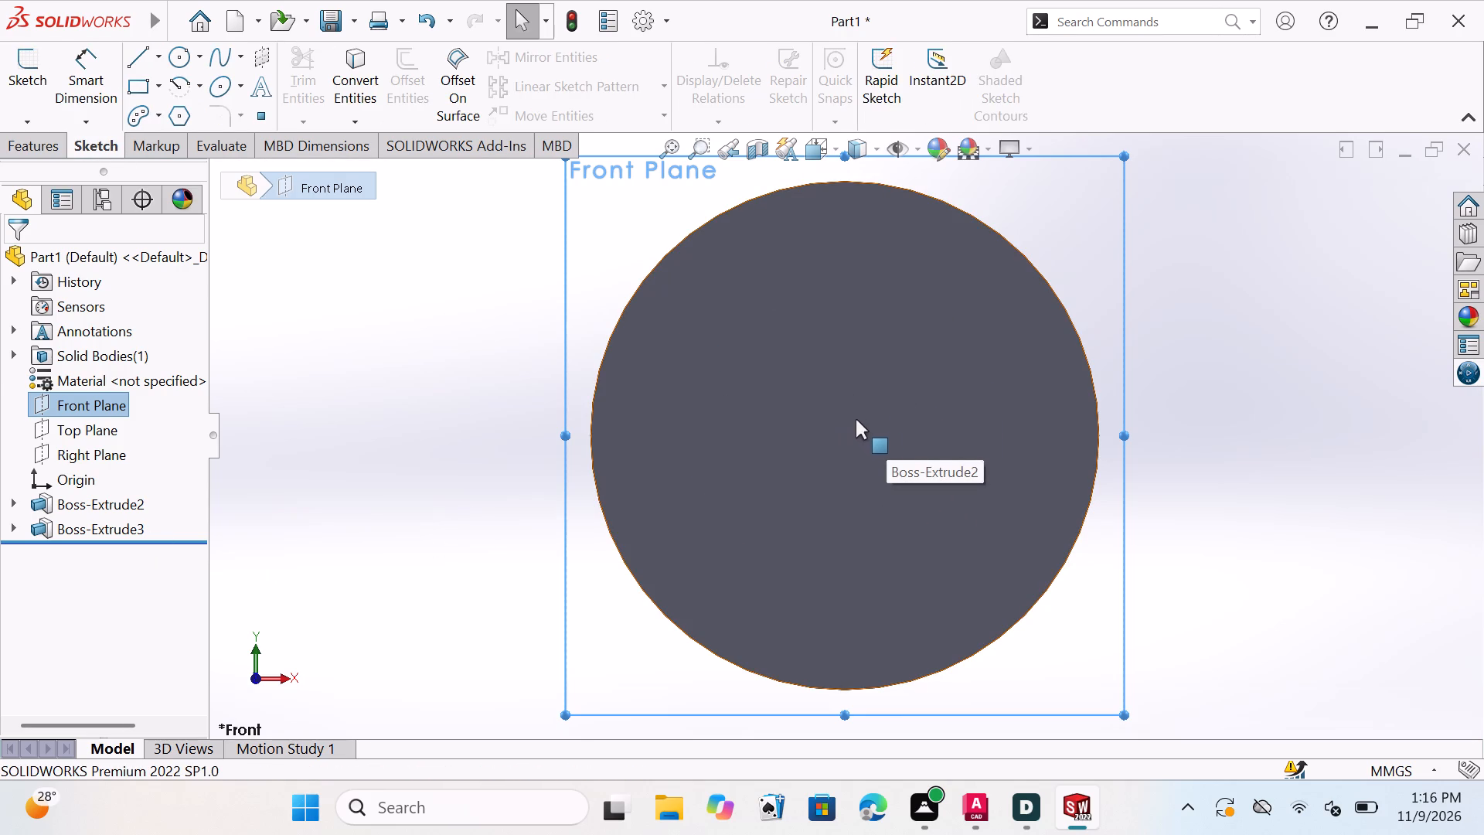
click(916, 377)
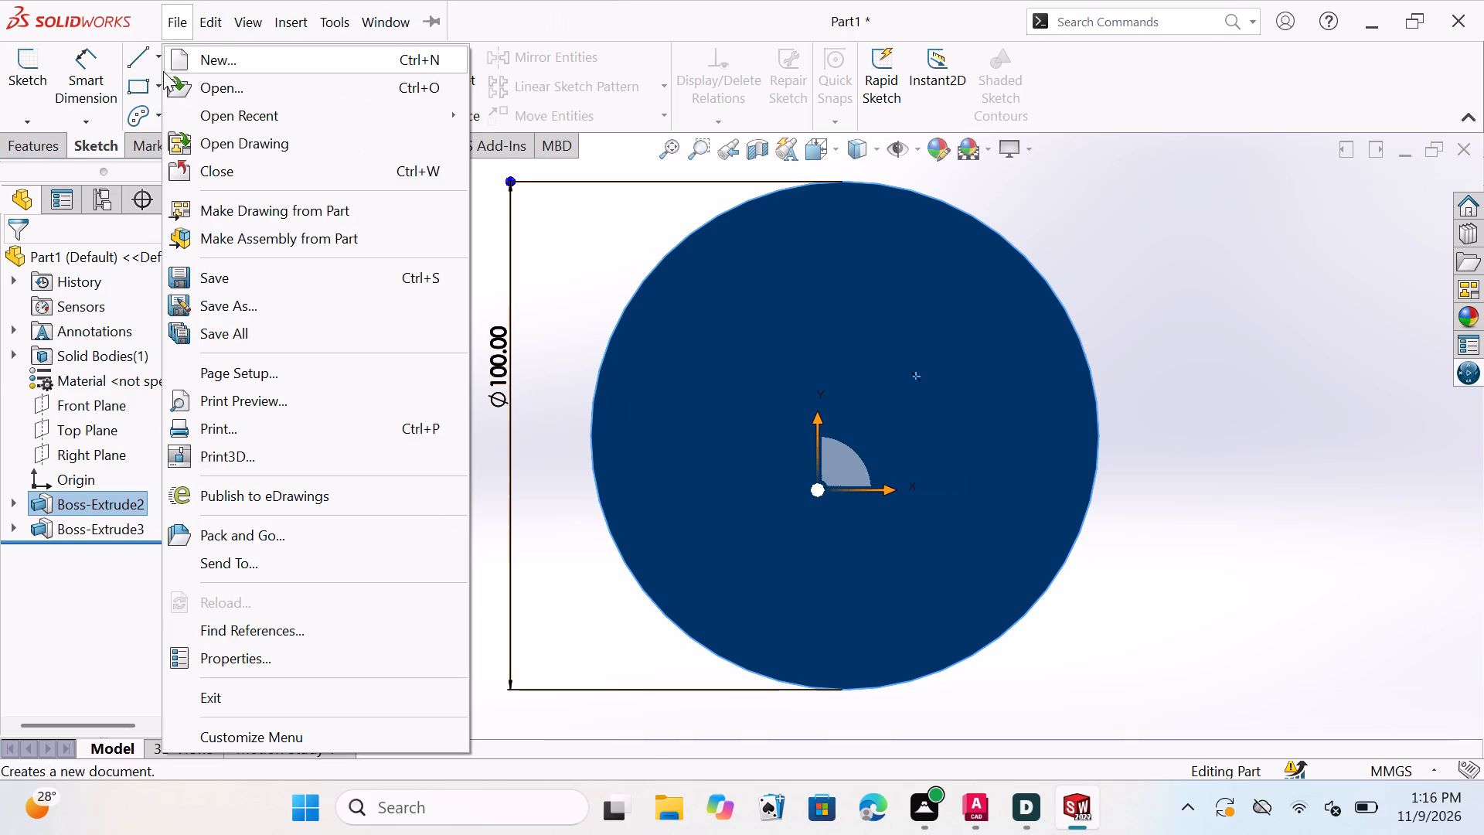
click(94, 139)
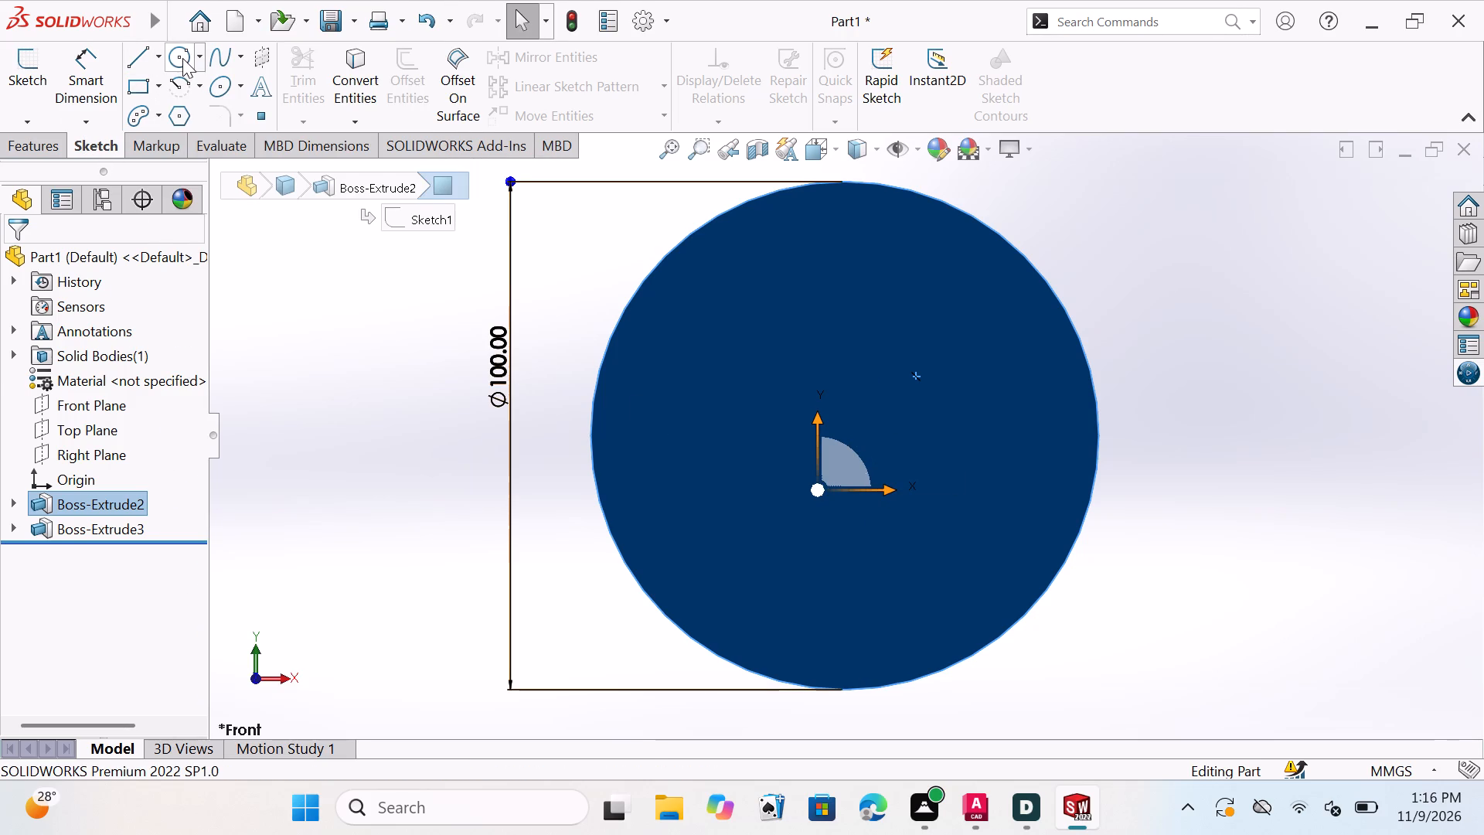
click(182, 58)
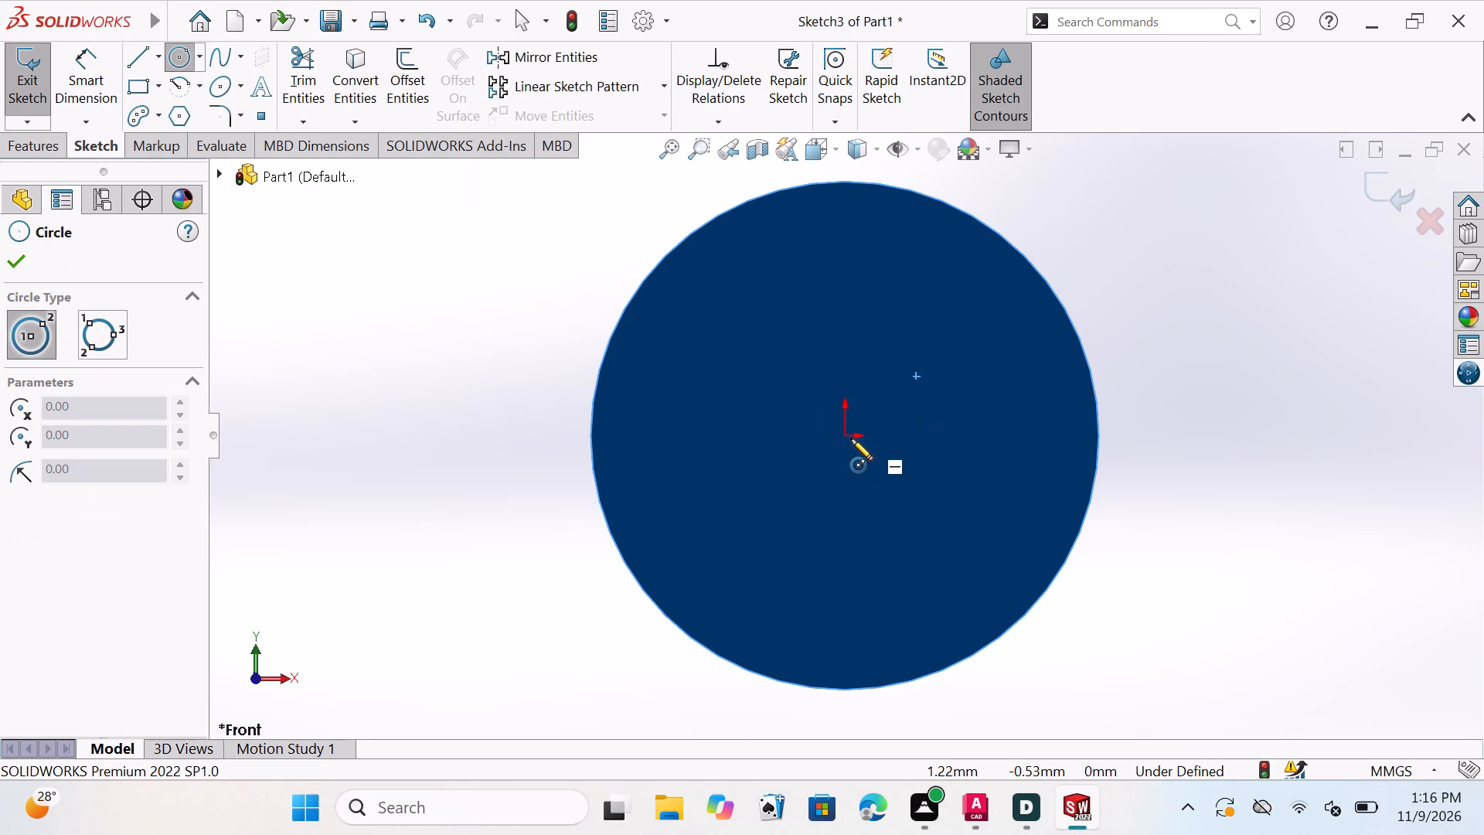
scroll(845, 438, down, 1)
scroll(845, 438, up, 1)
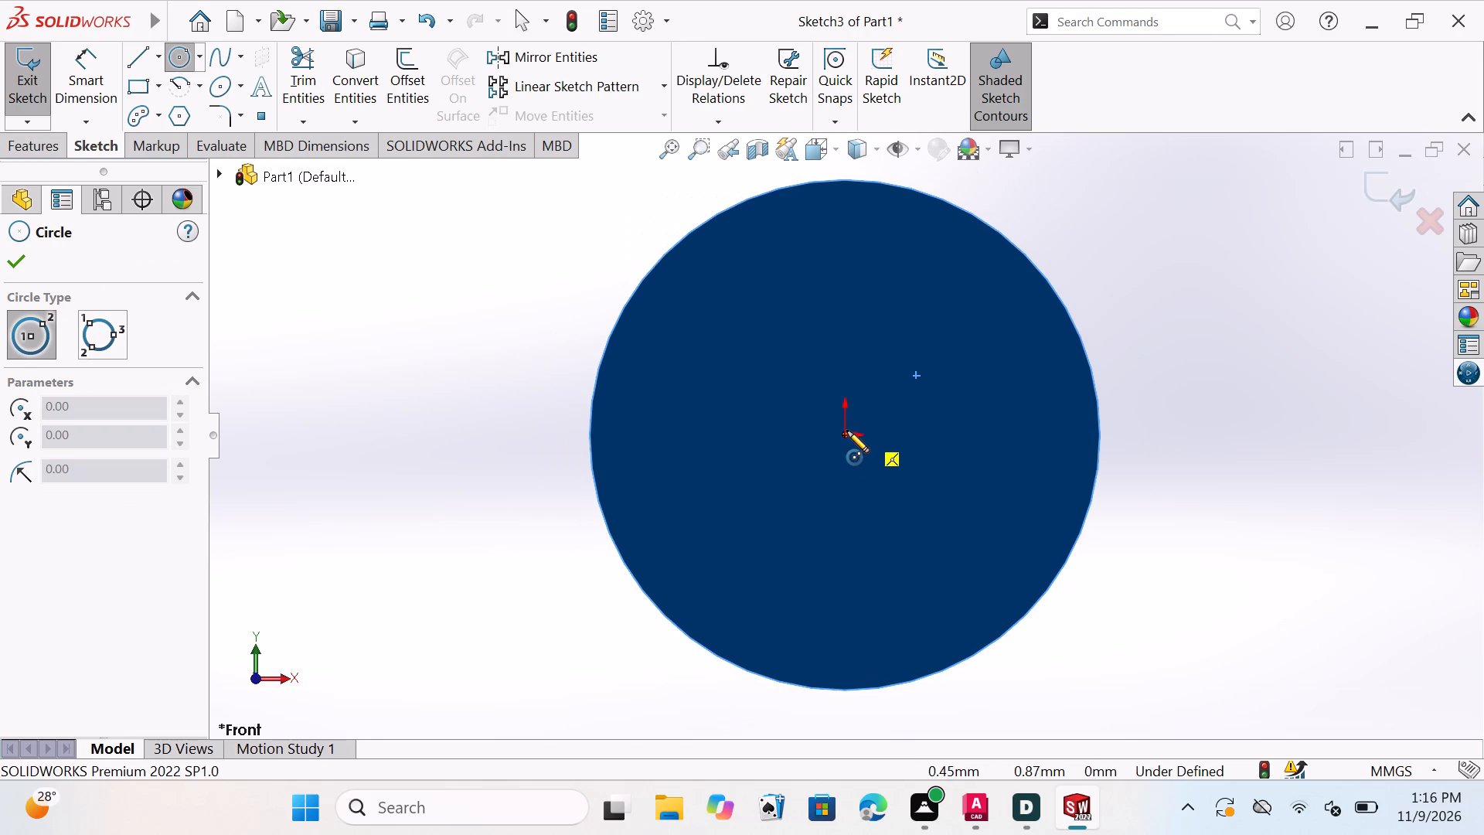
scroll(846, 437, down, 2)
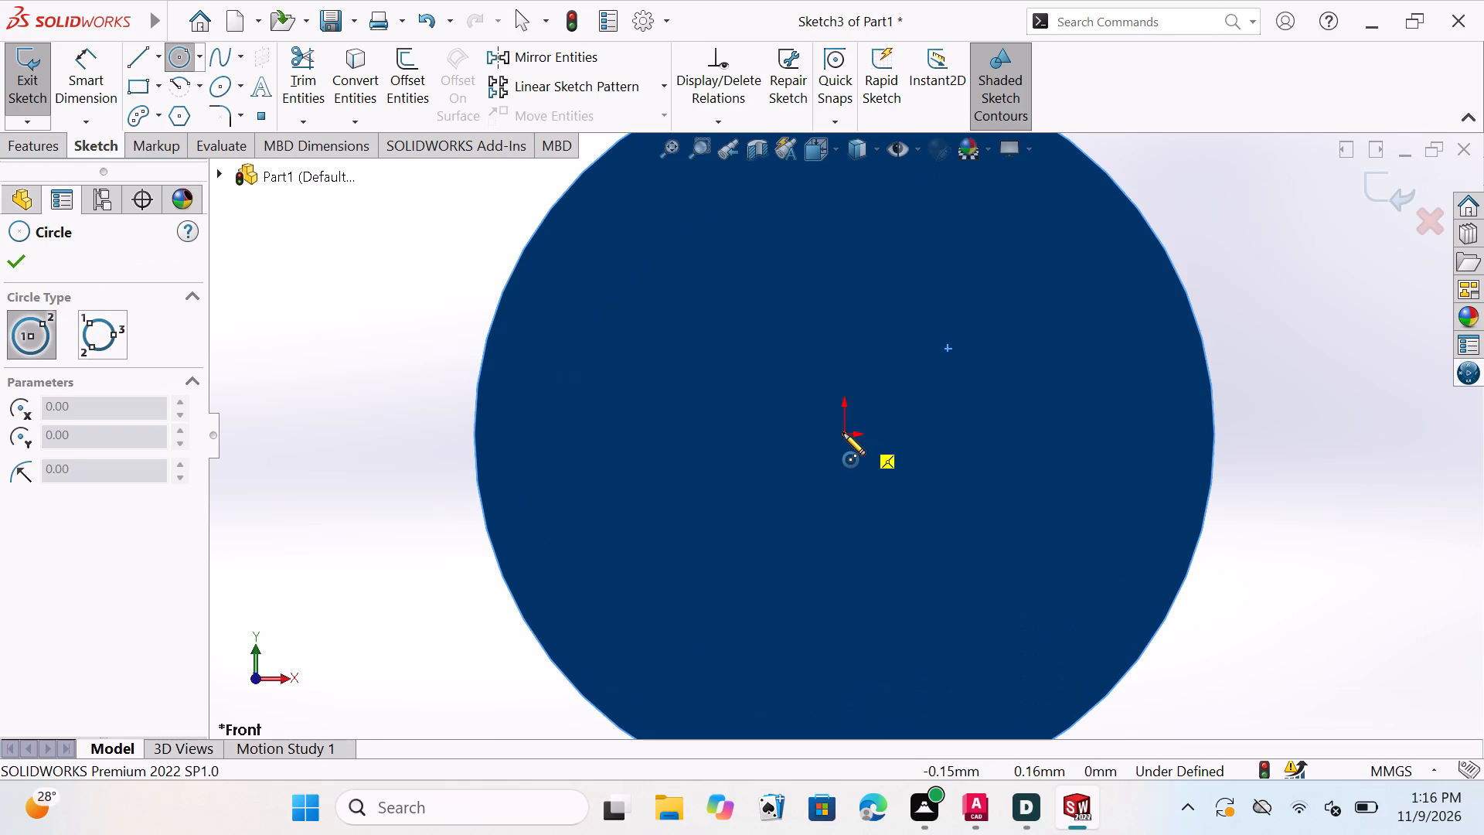
click(843, 433)
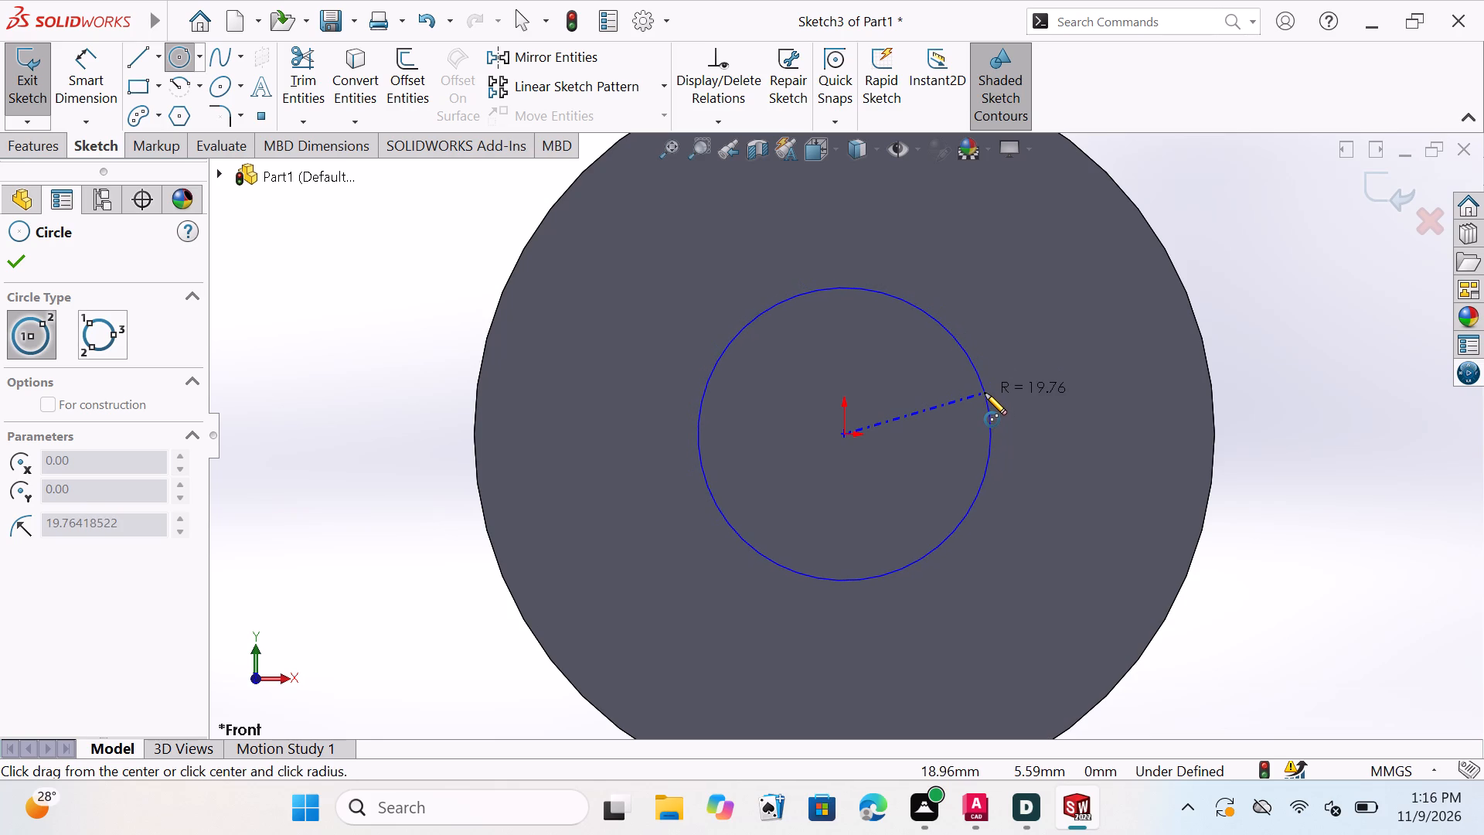
click(994, 396)
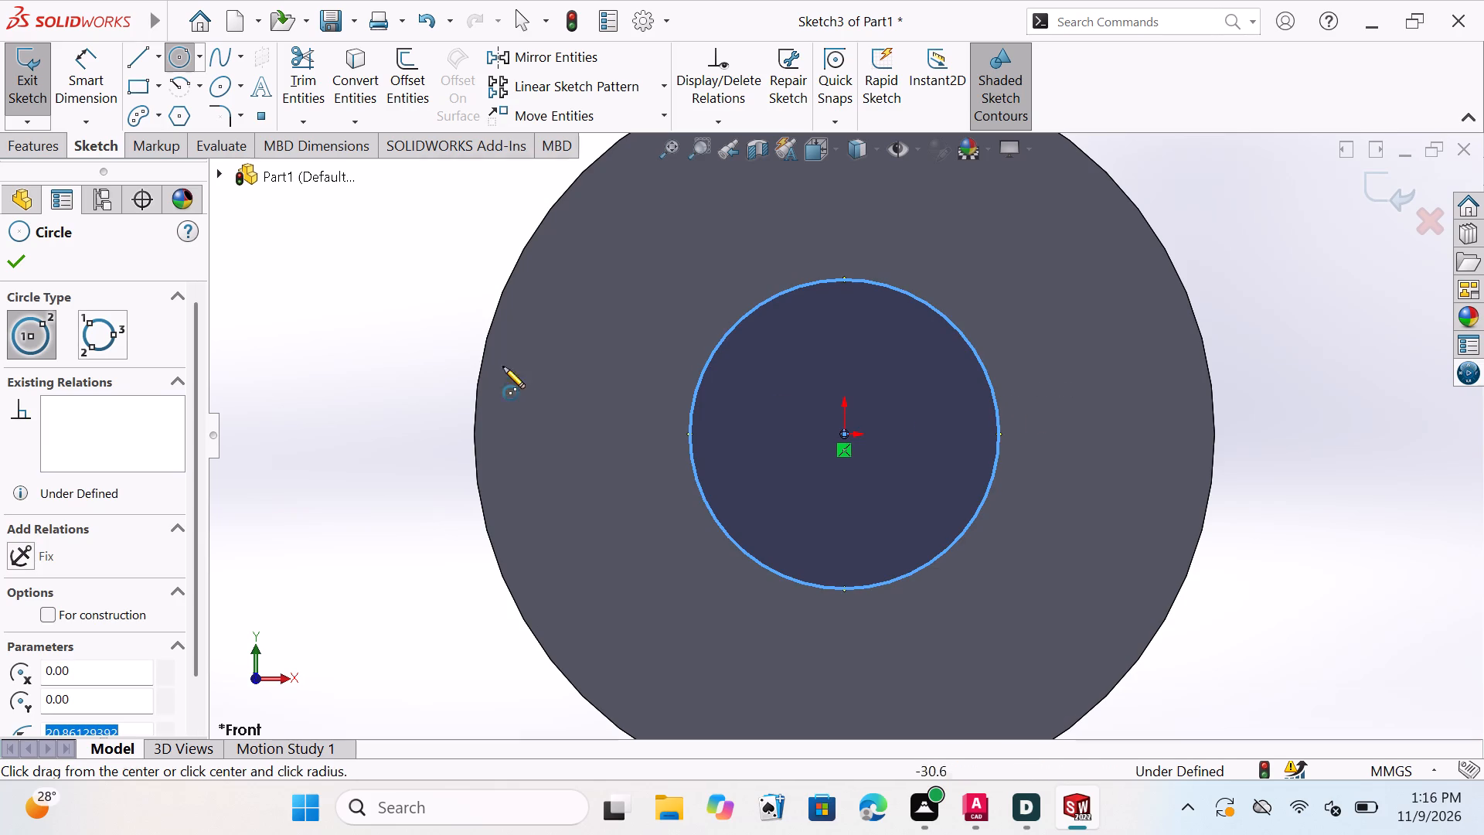
click(13, 268)
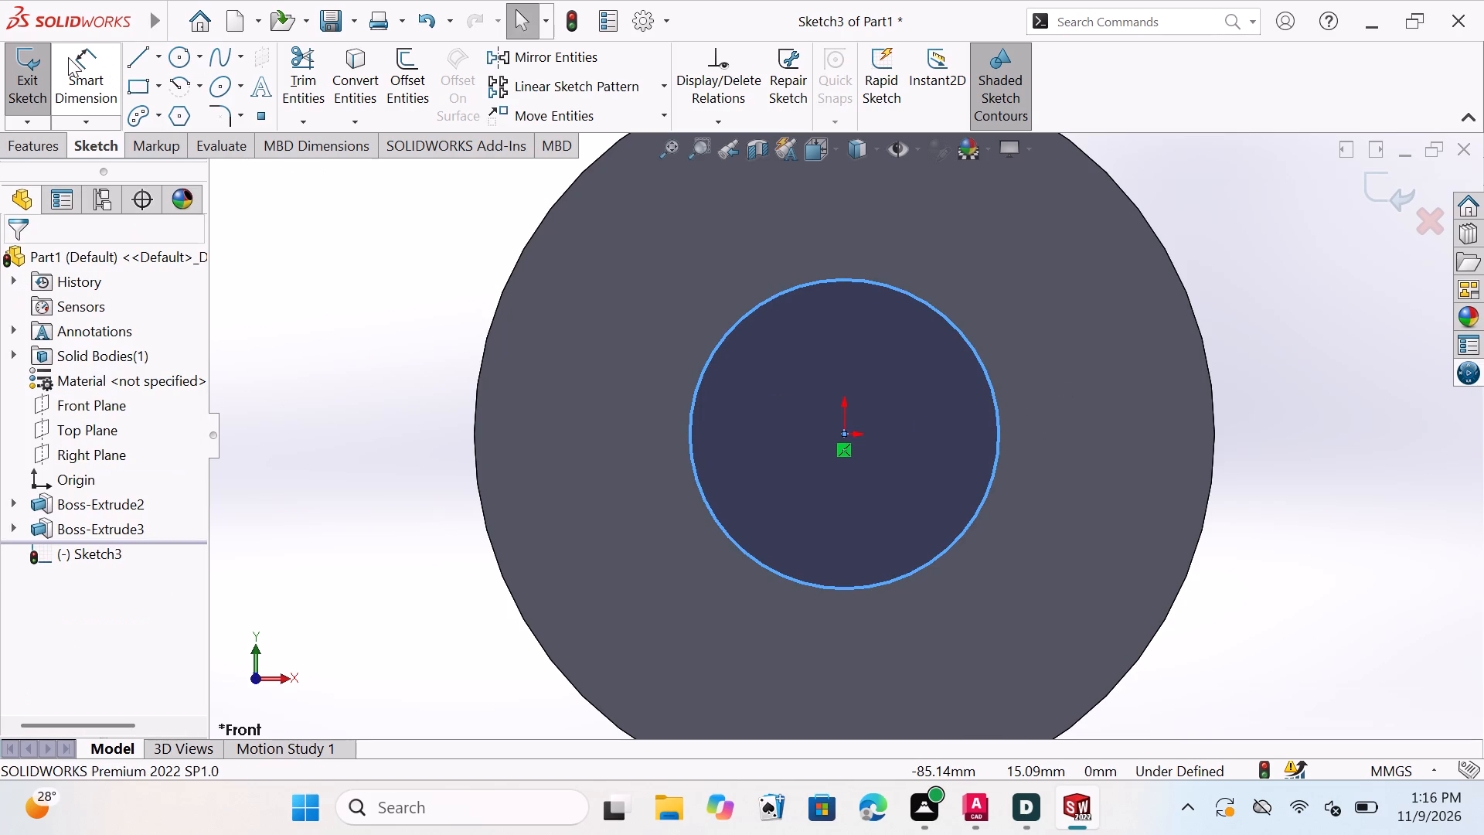
Dimension the new concentric circle on the large cylinder's front face and set its diameter to 20 mm.
click(69, 60)
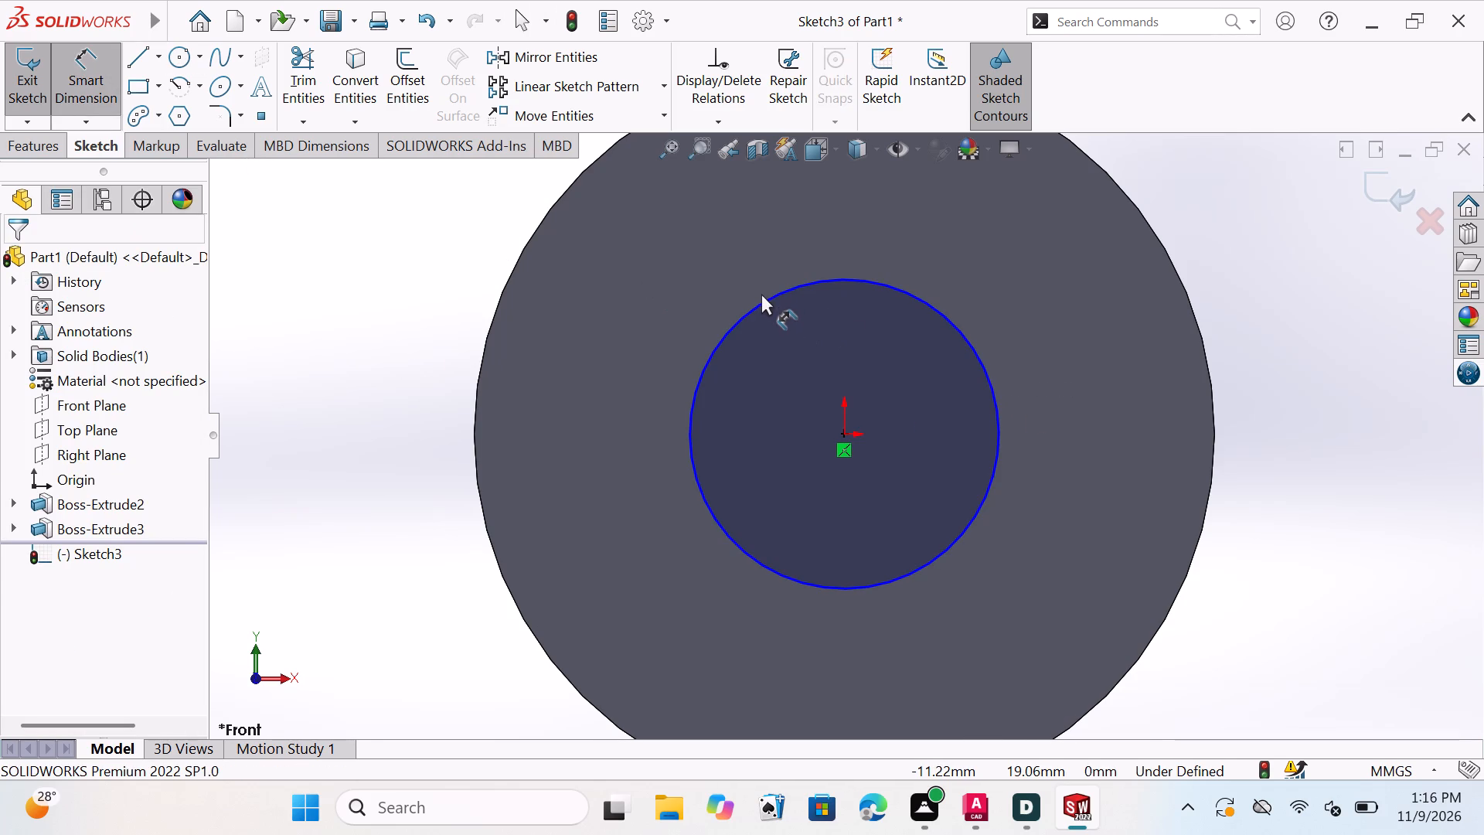
click(762, 298)
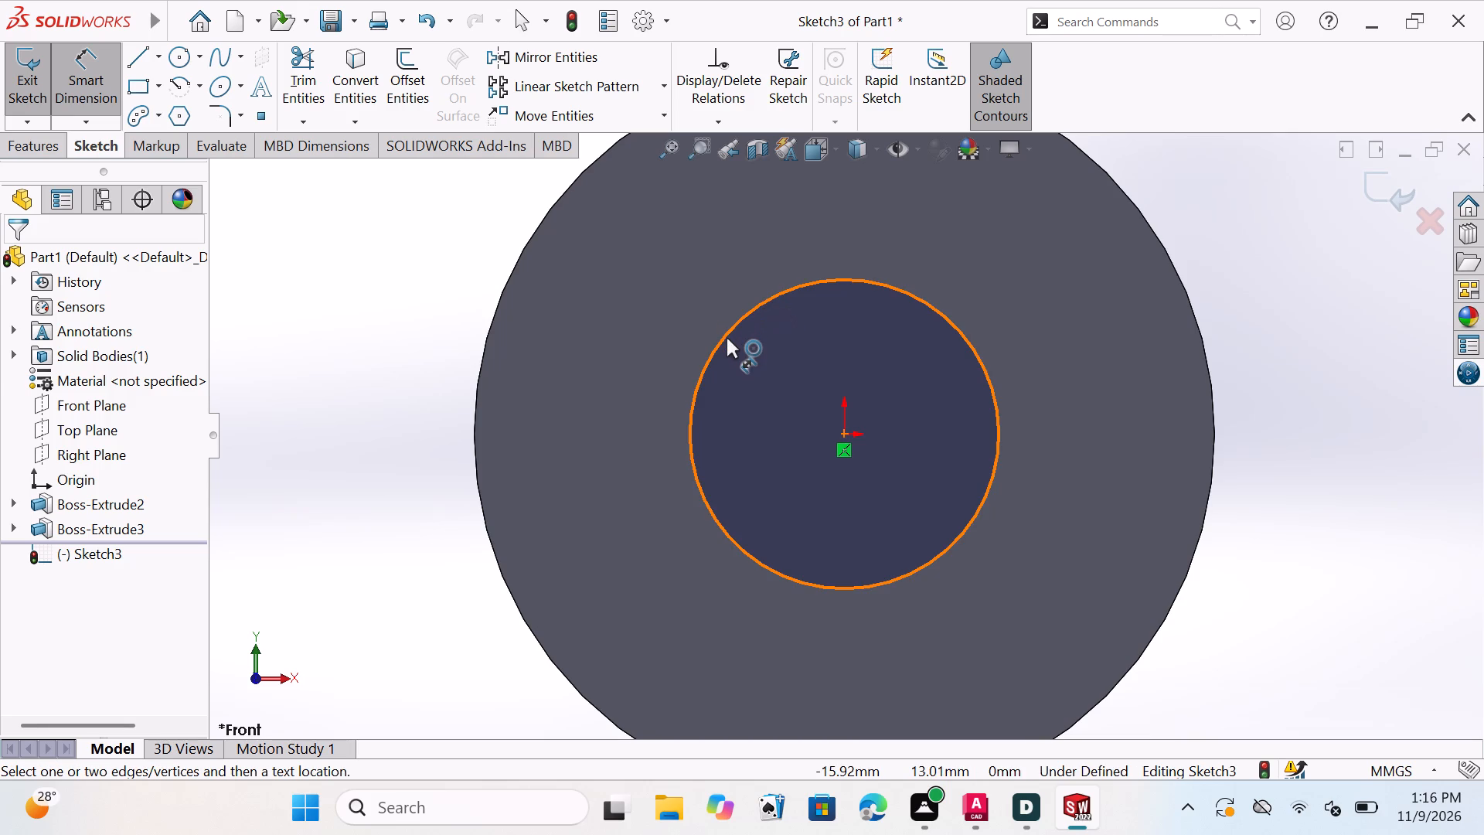
click(727, 332)
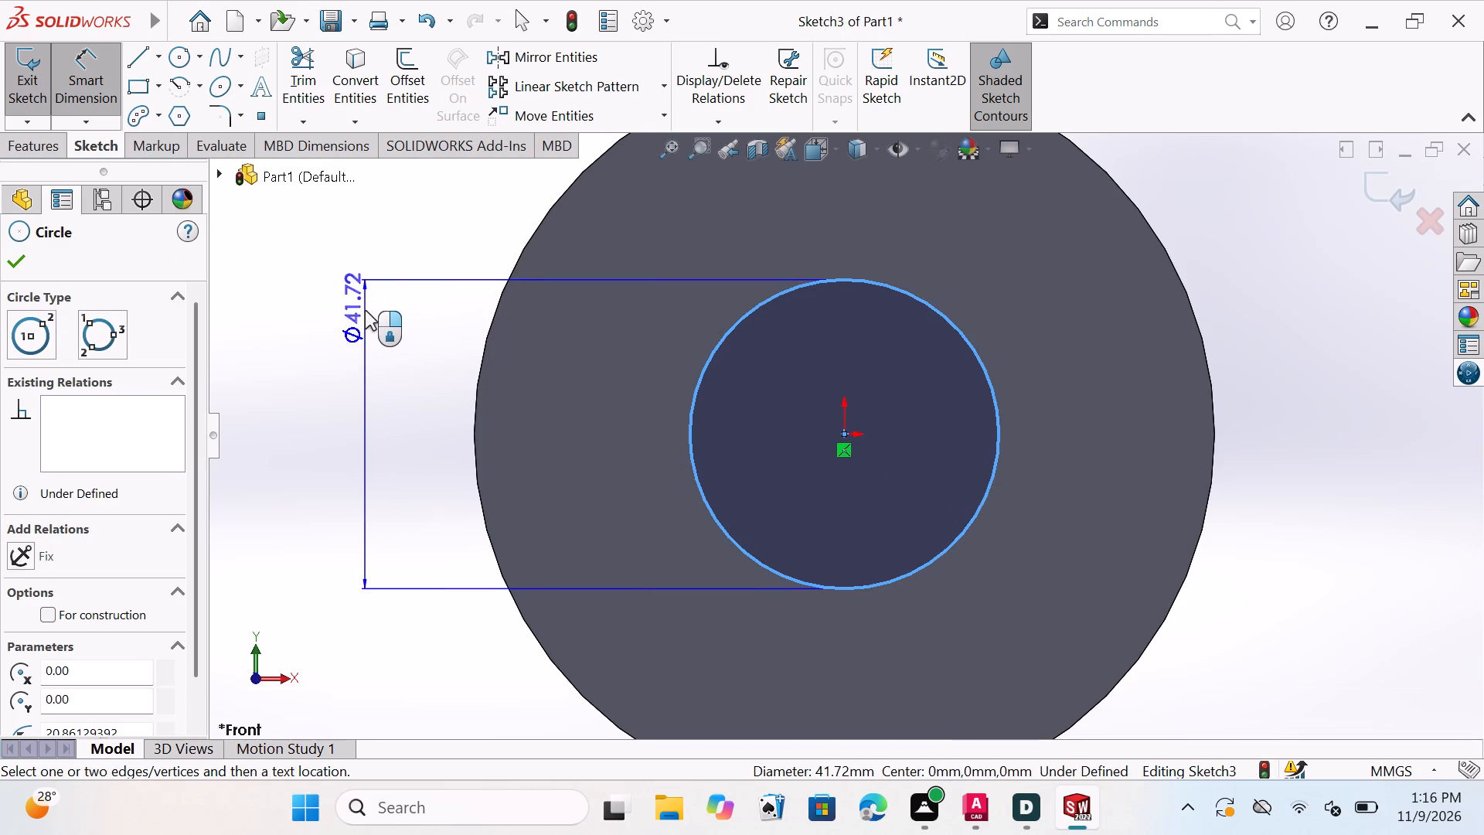
click(365, 310)
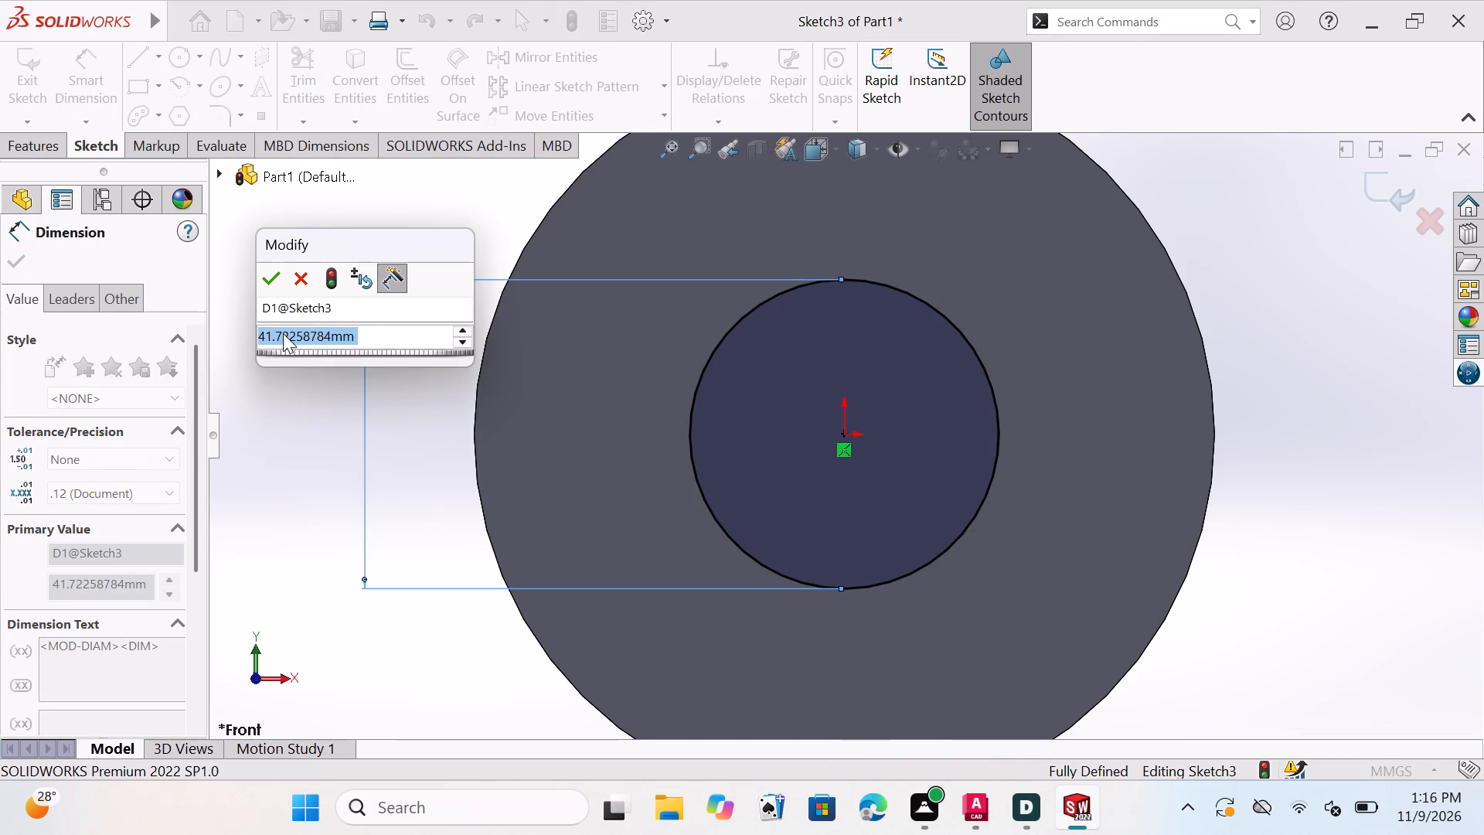
click(383, 335)
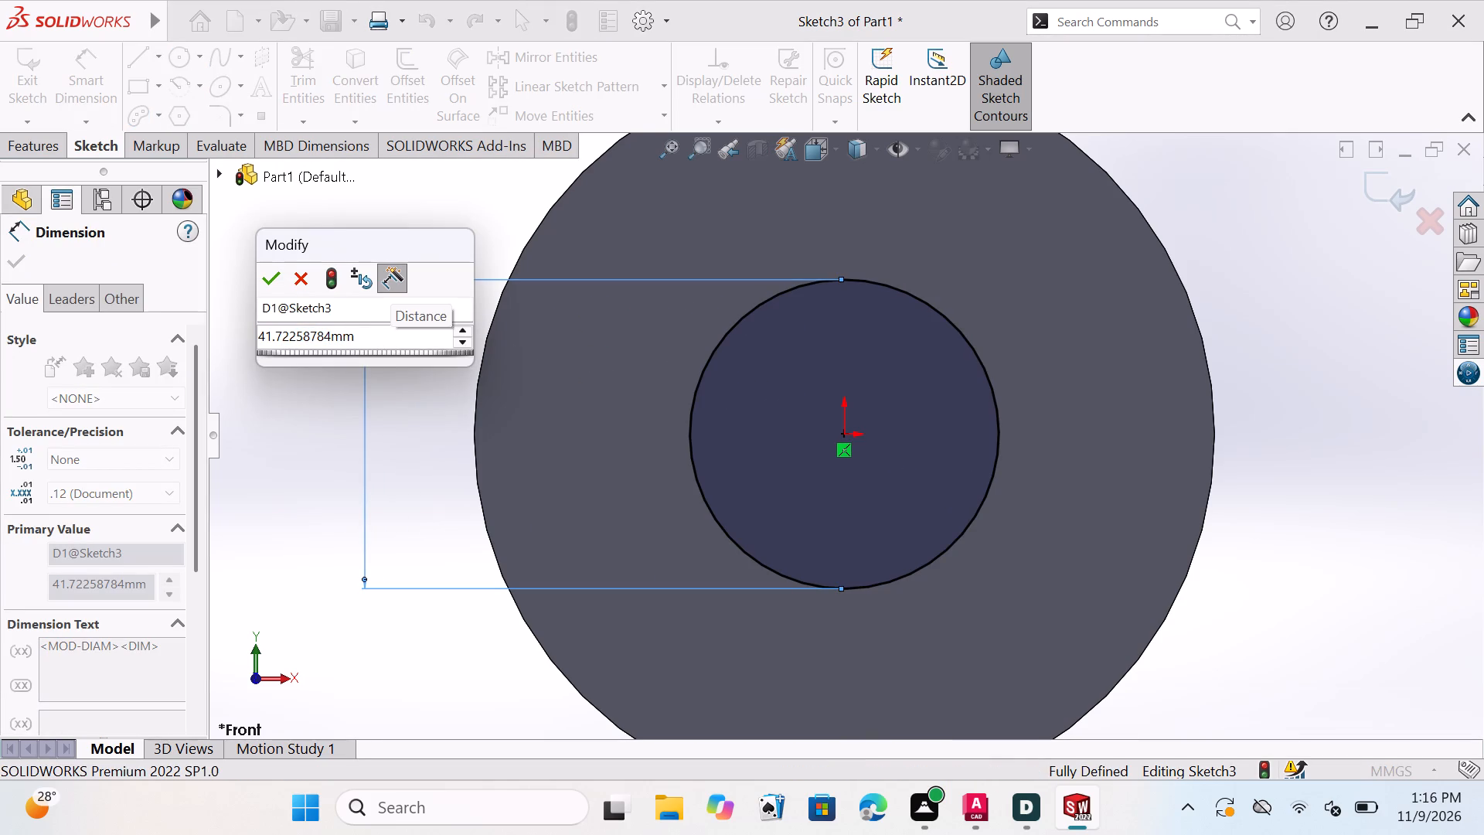
key(BackSpace)
key(BackSpace)
key(BackSpace)
key(BackSpace)
key(BackSpace)
key(BackSpace)
key(BackSpace)
key(BackSpace)
key(BackSpace)
key(BackSpace)
key(BackSpace)
key(BackSpace)
key(BackSpace)
key(BackSpace)
key(BackSpace)
key(BackSpace)
key(BackSpace)
key(BackSpace)
key(BackSpace)
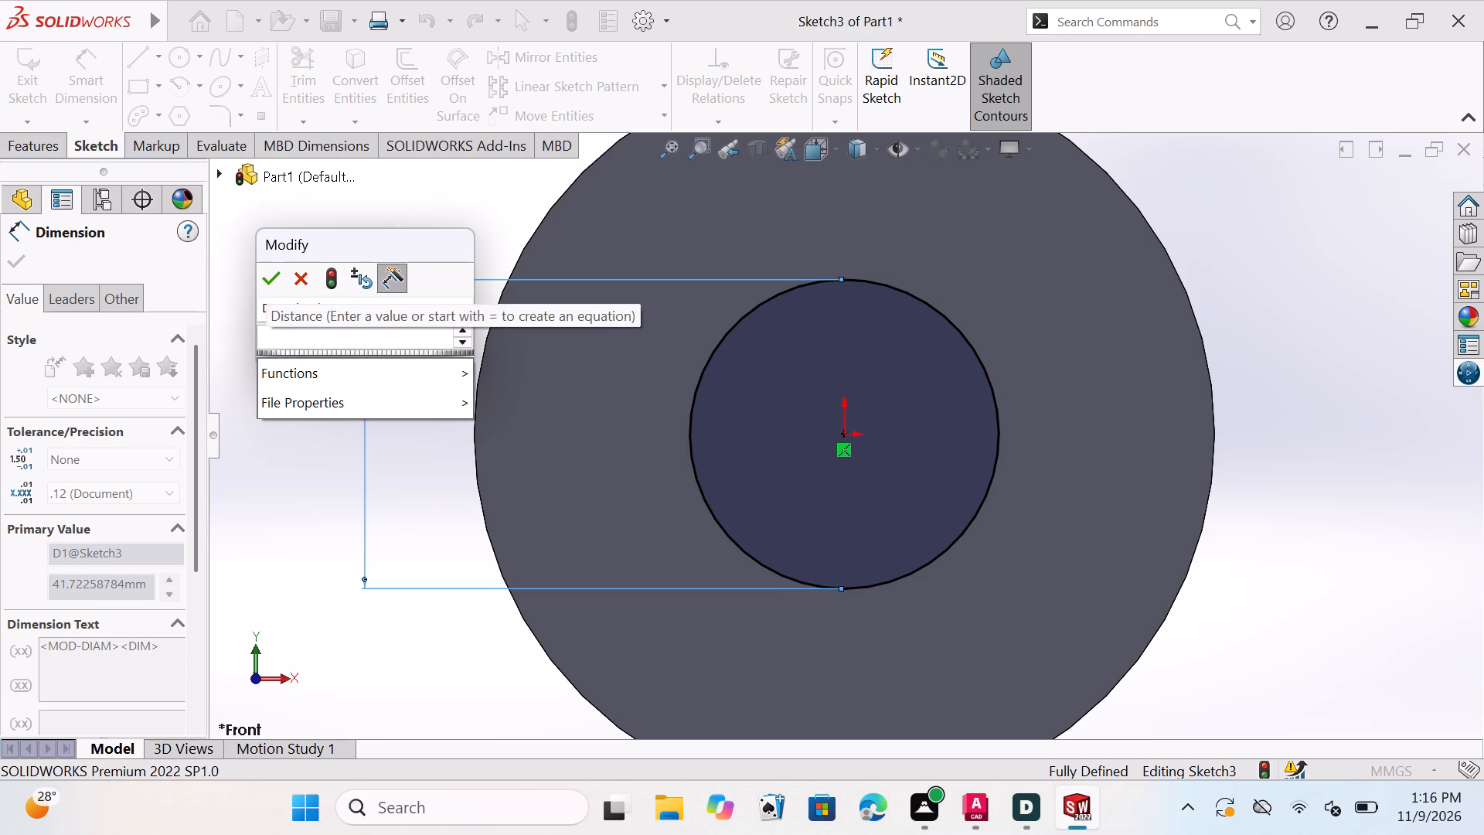
text(20)
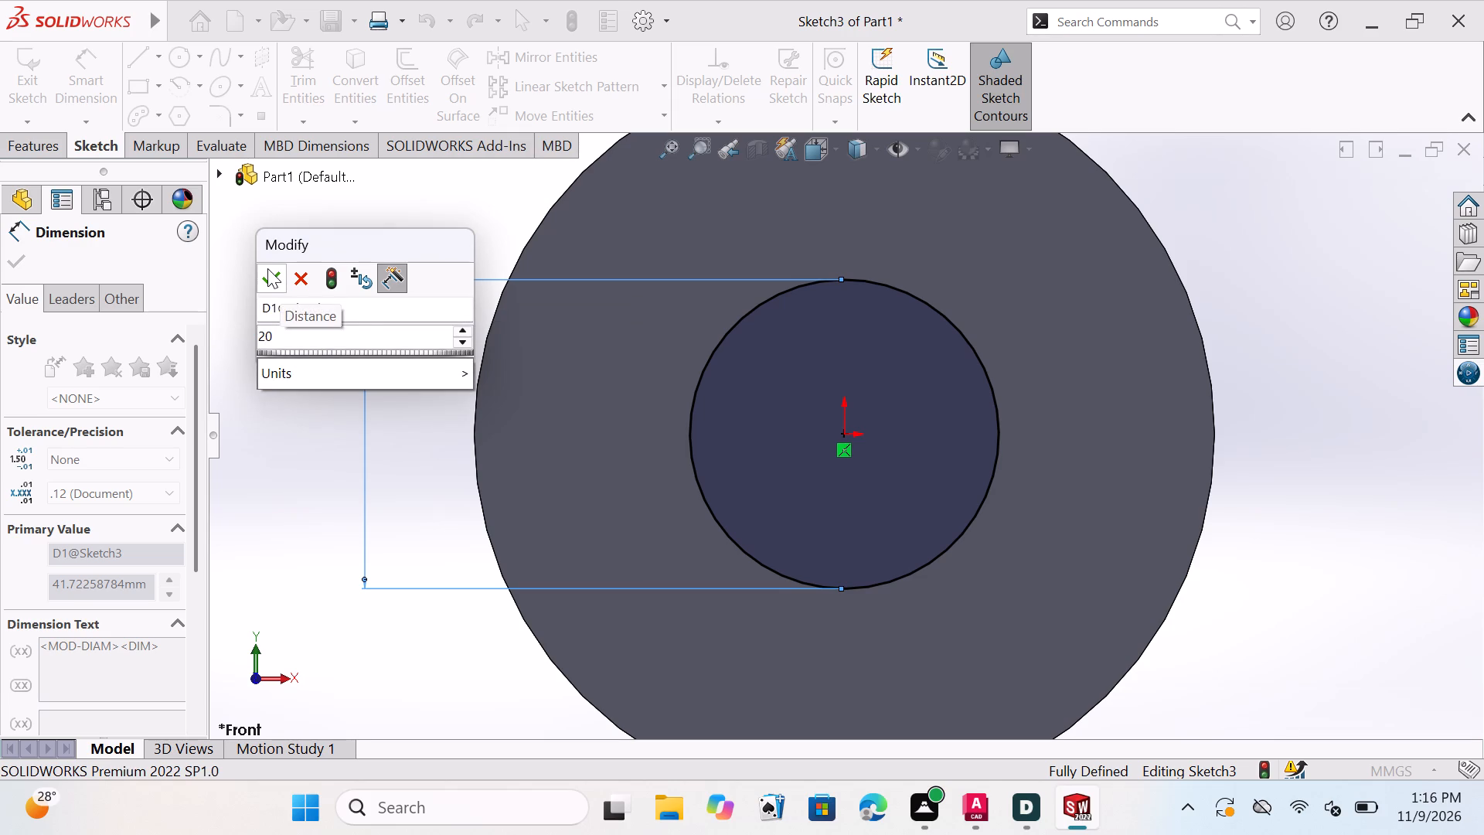
click(268, 276)
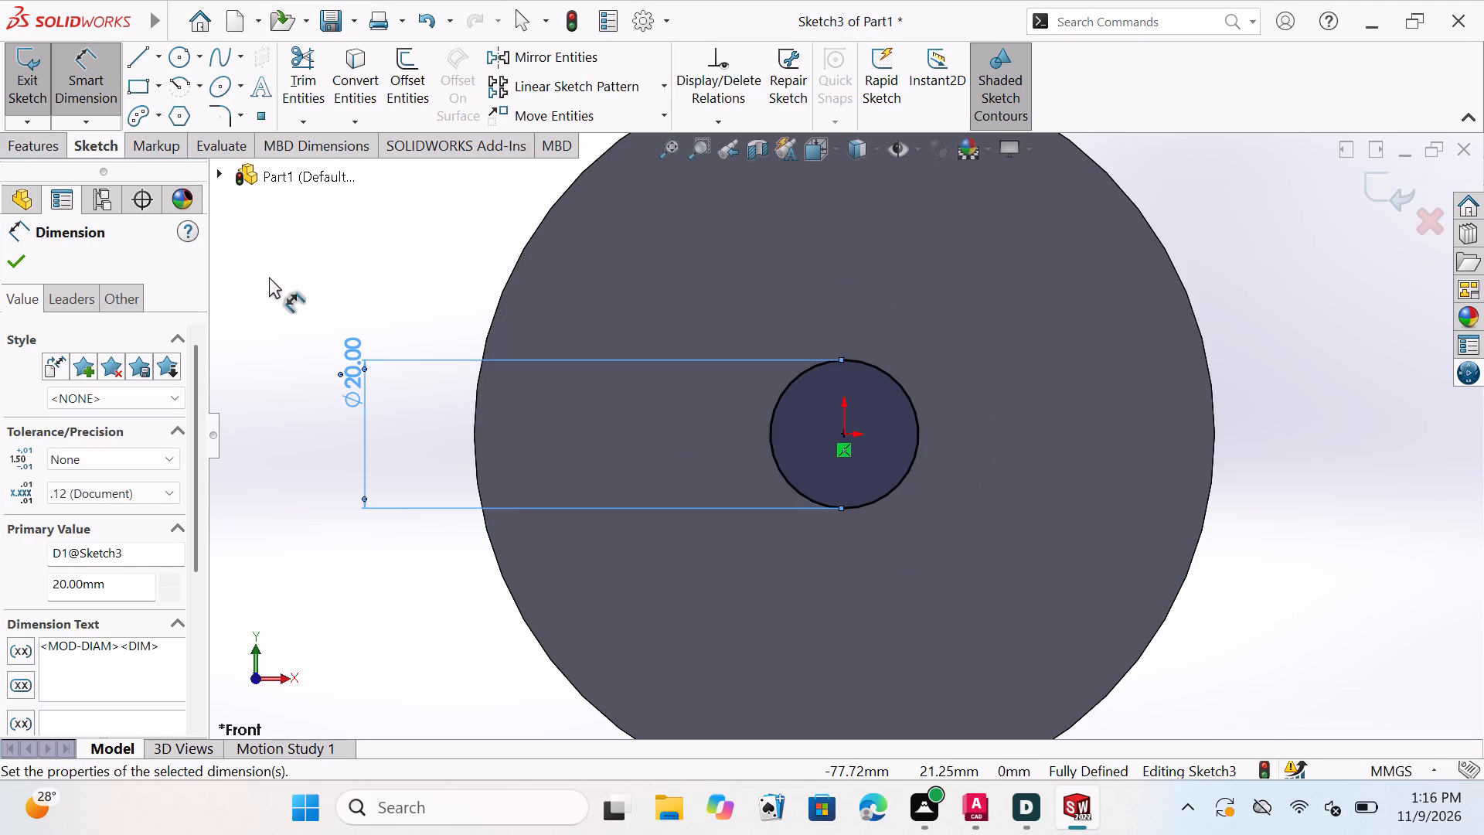
click(14, 262)
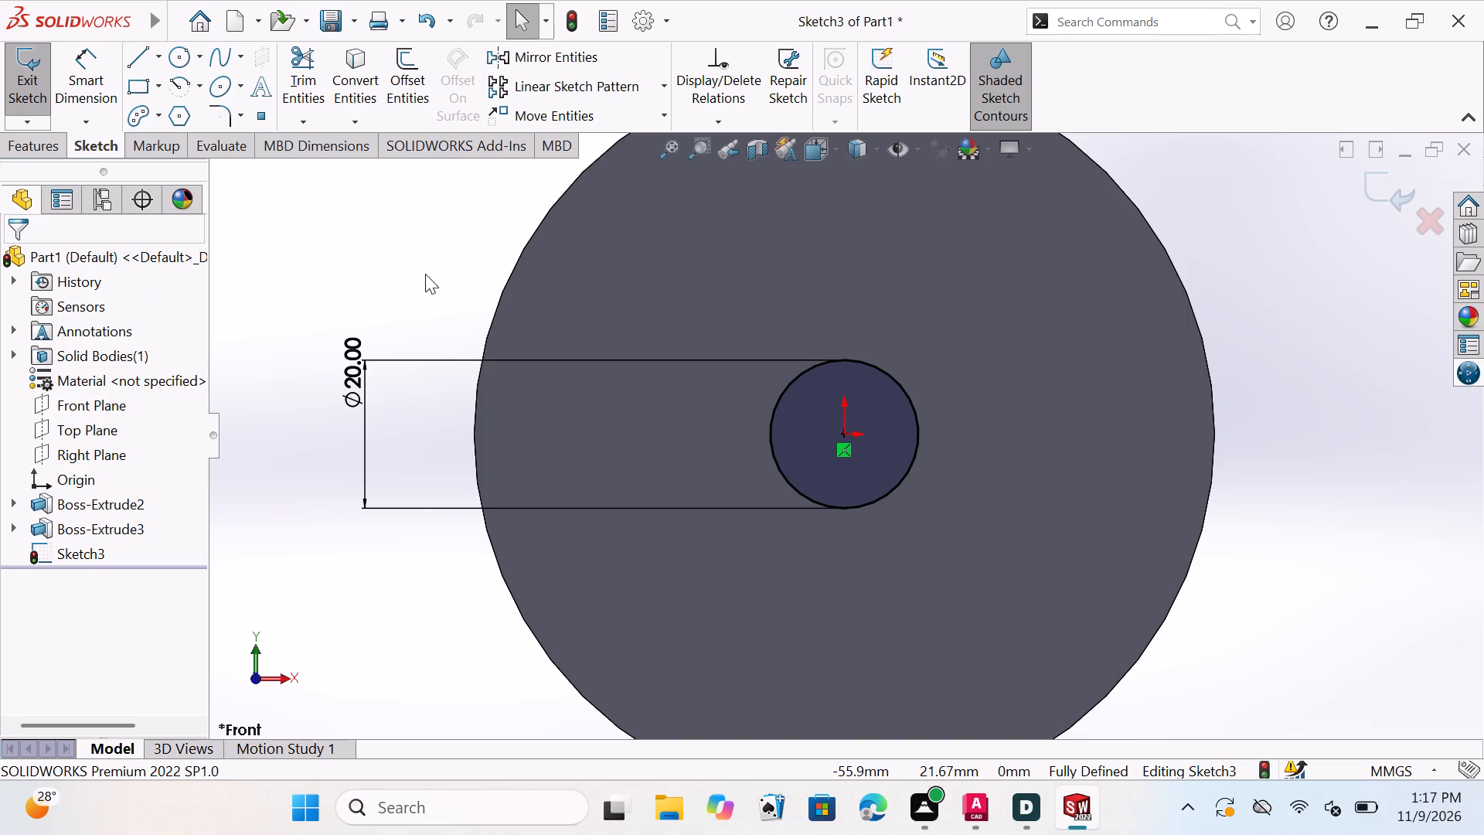
key(Escape)
key(Escape)
key(Escape)
key(Escape)
key(Escape)
key(Escape)
key(Escape)
key(Escape)
key(Escape)
key(Escape)
key(Escape)
key(Escape)
key(Escape)
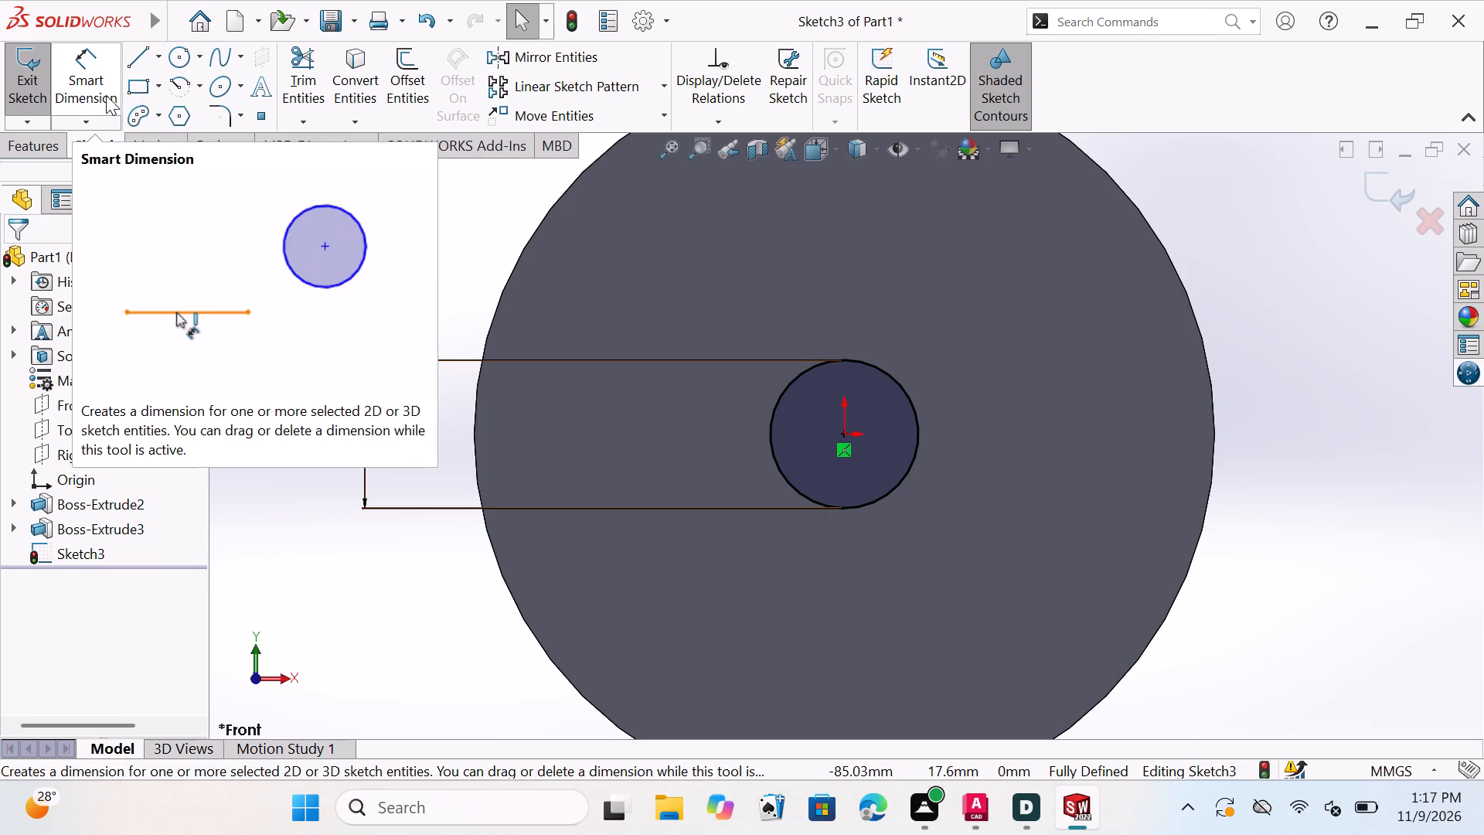
Extrude the 20 mm circle as a merged boss, blind 180 mm in the reversed direction, back through both cylinders.
click(47, 150)
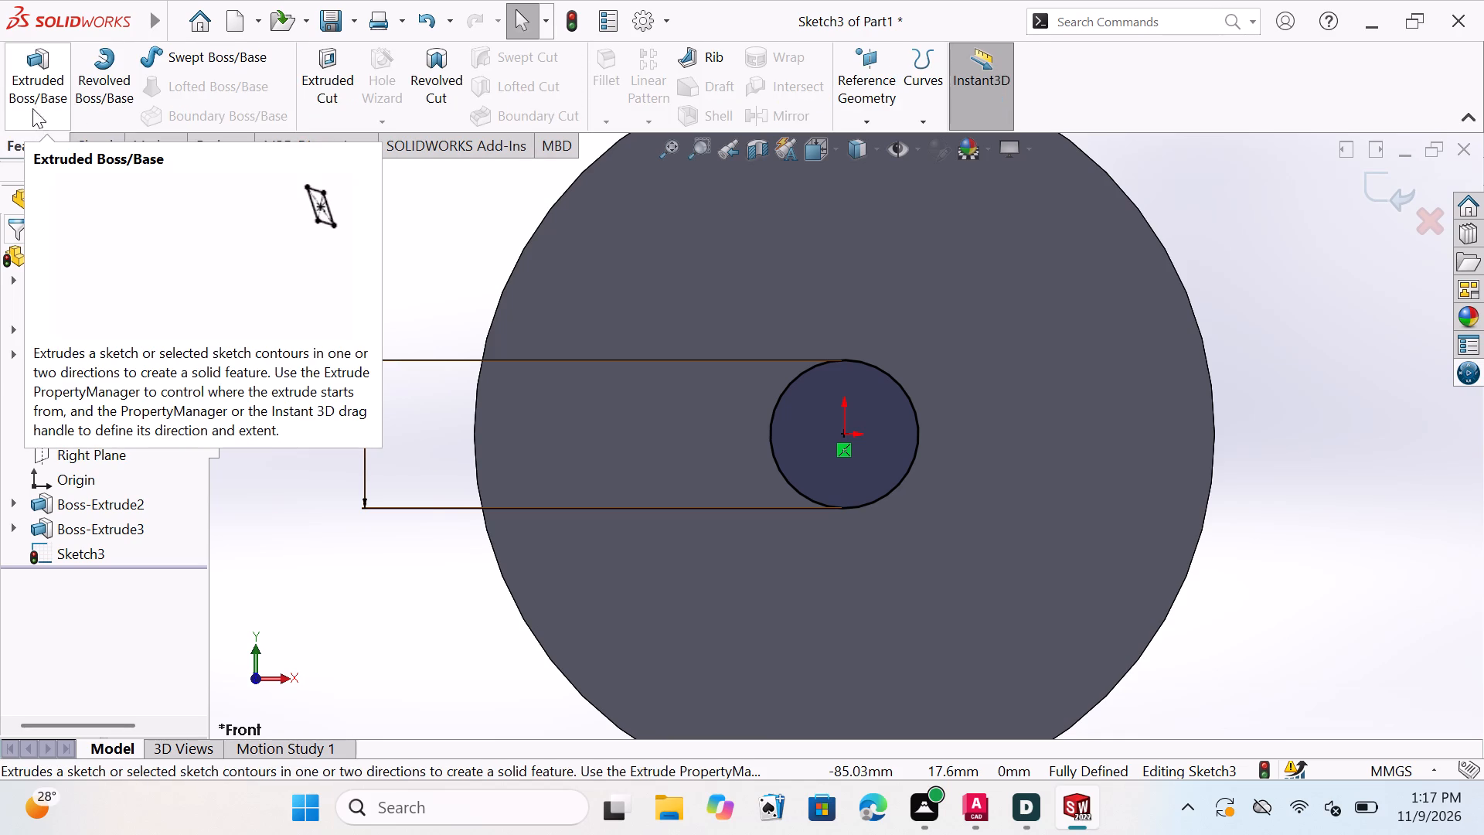
click(32, 86)
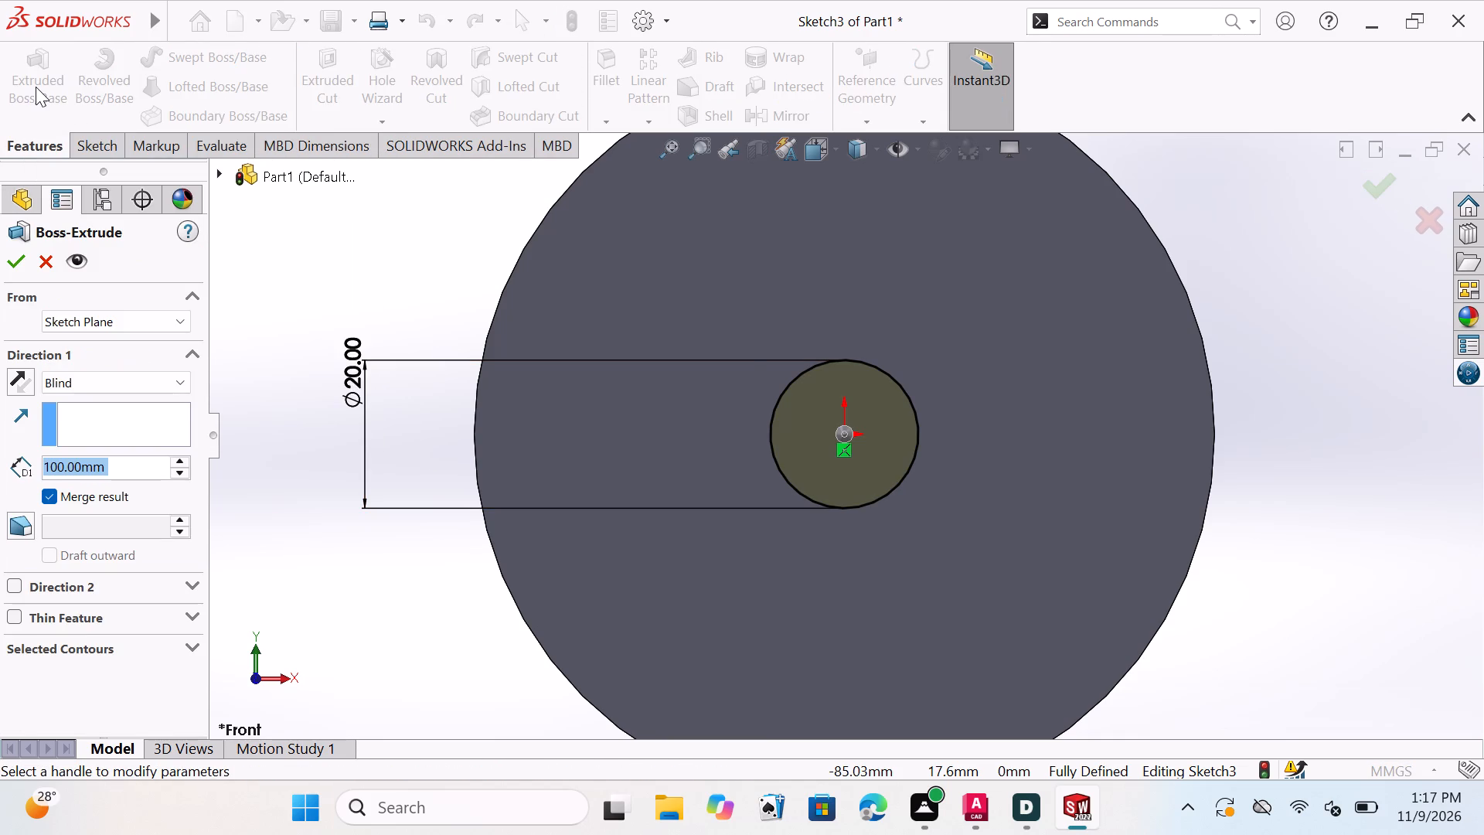
scroll(1329, 387, down, 1)
scroll(1329, 387, up, 1)
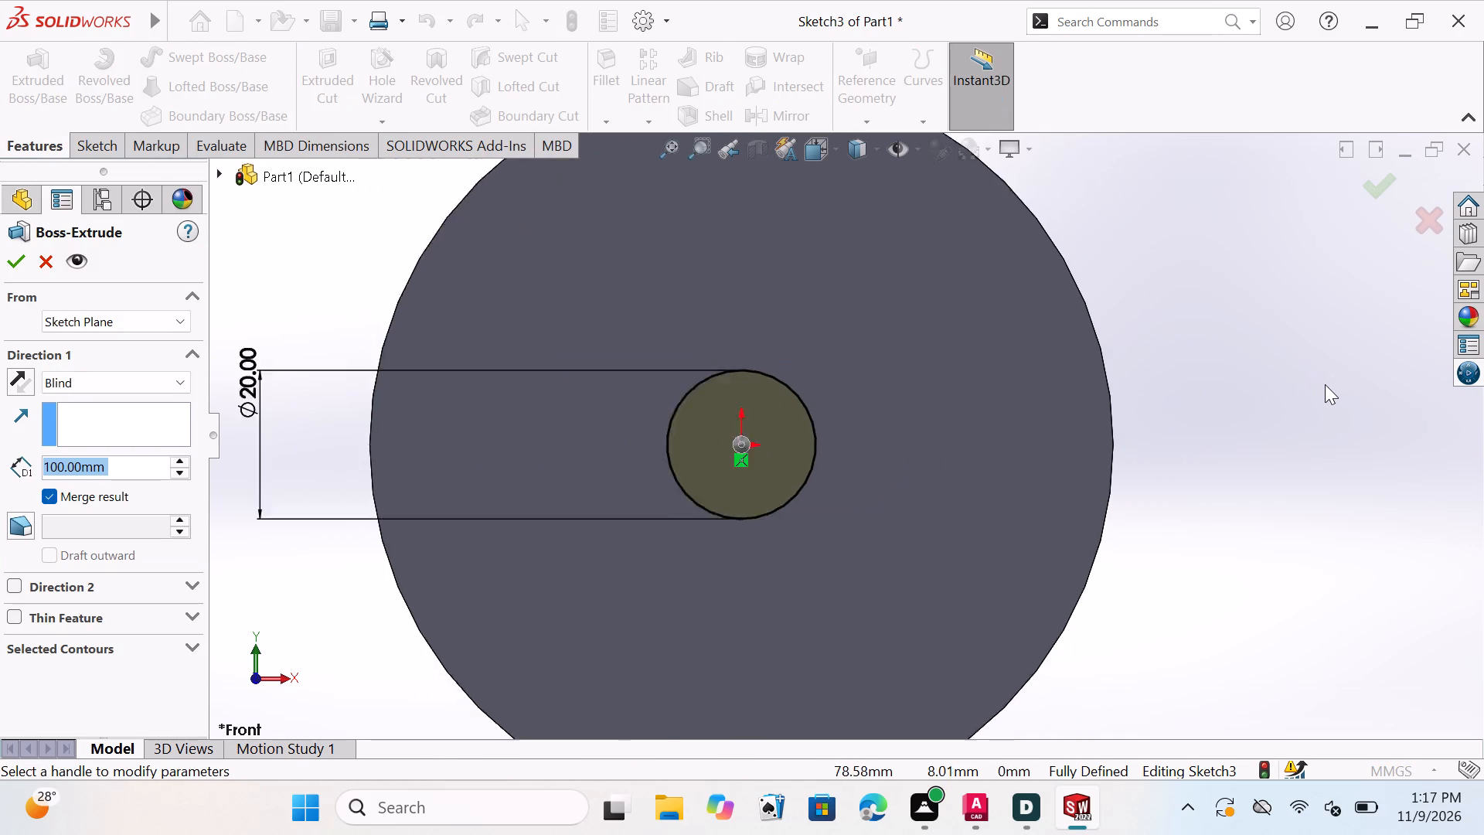
scroll(1325, 384, up, 3)
middle_drag(1160, 526, 1135, 540)
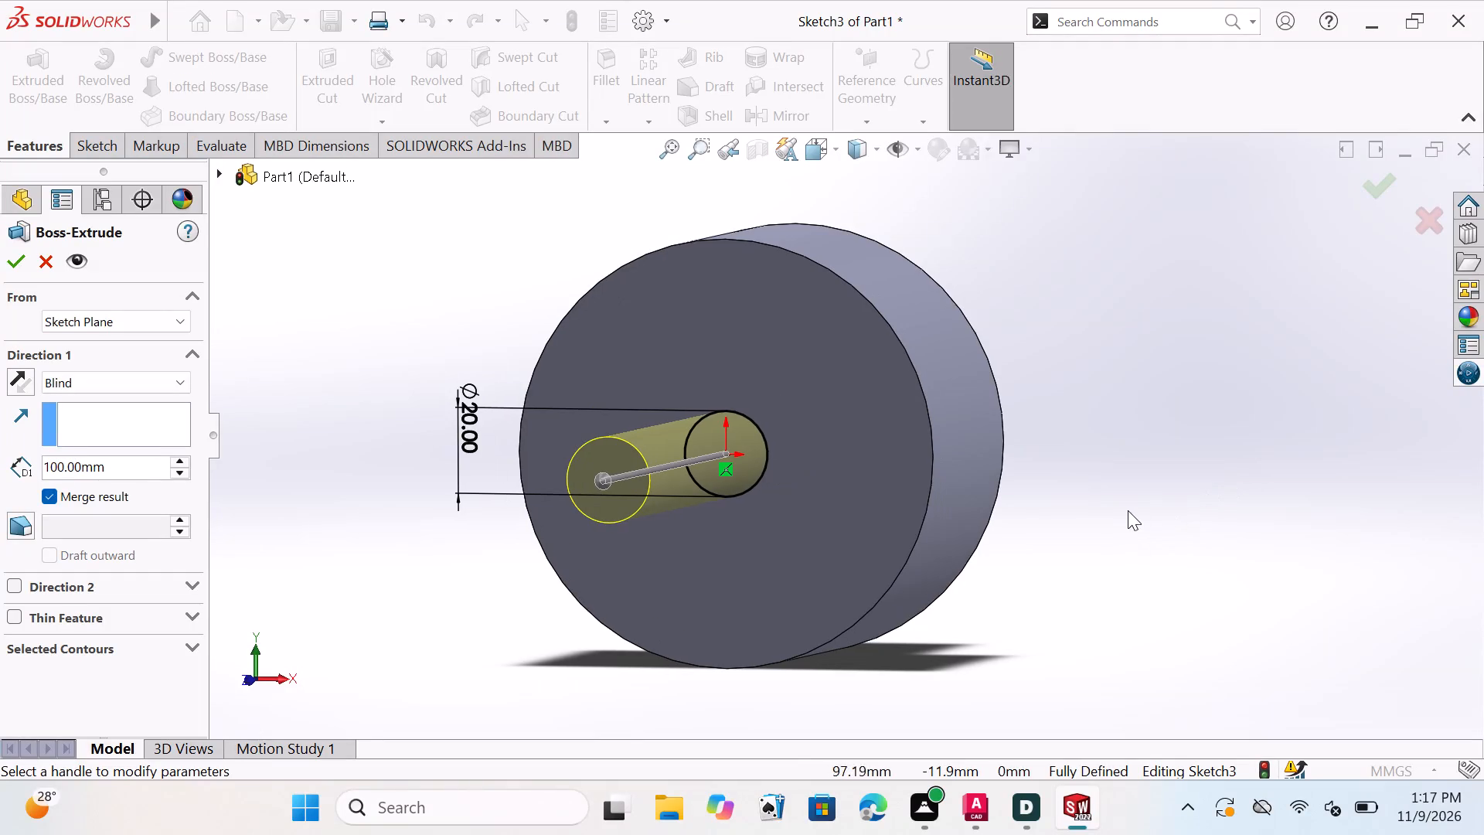
middle_drag(1122, 514, 1034, 564)
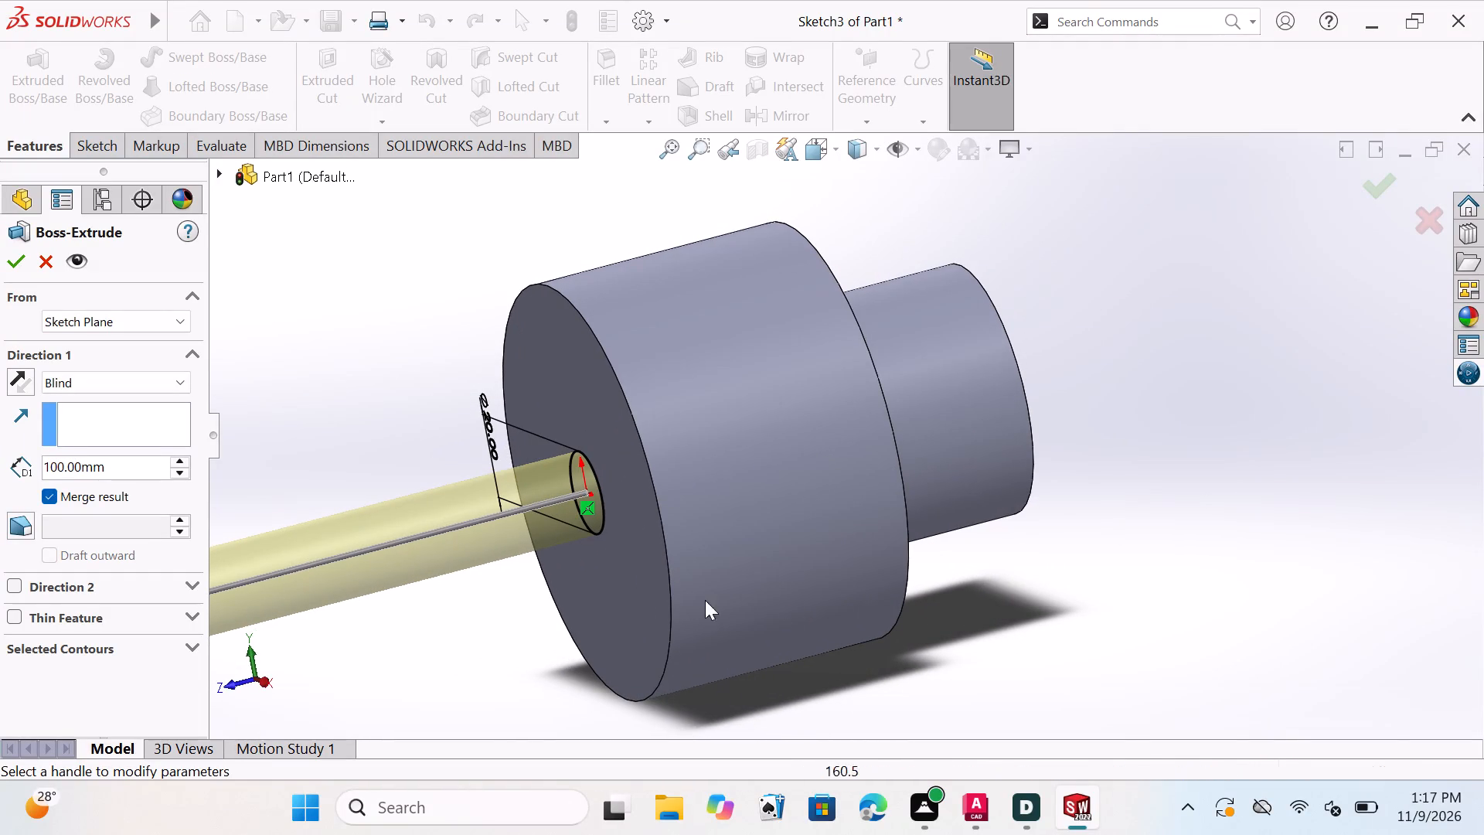
click(22, 381)
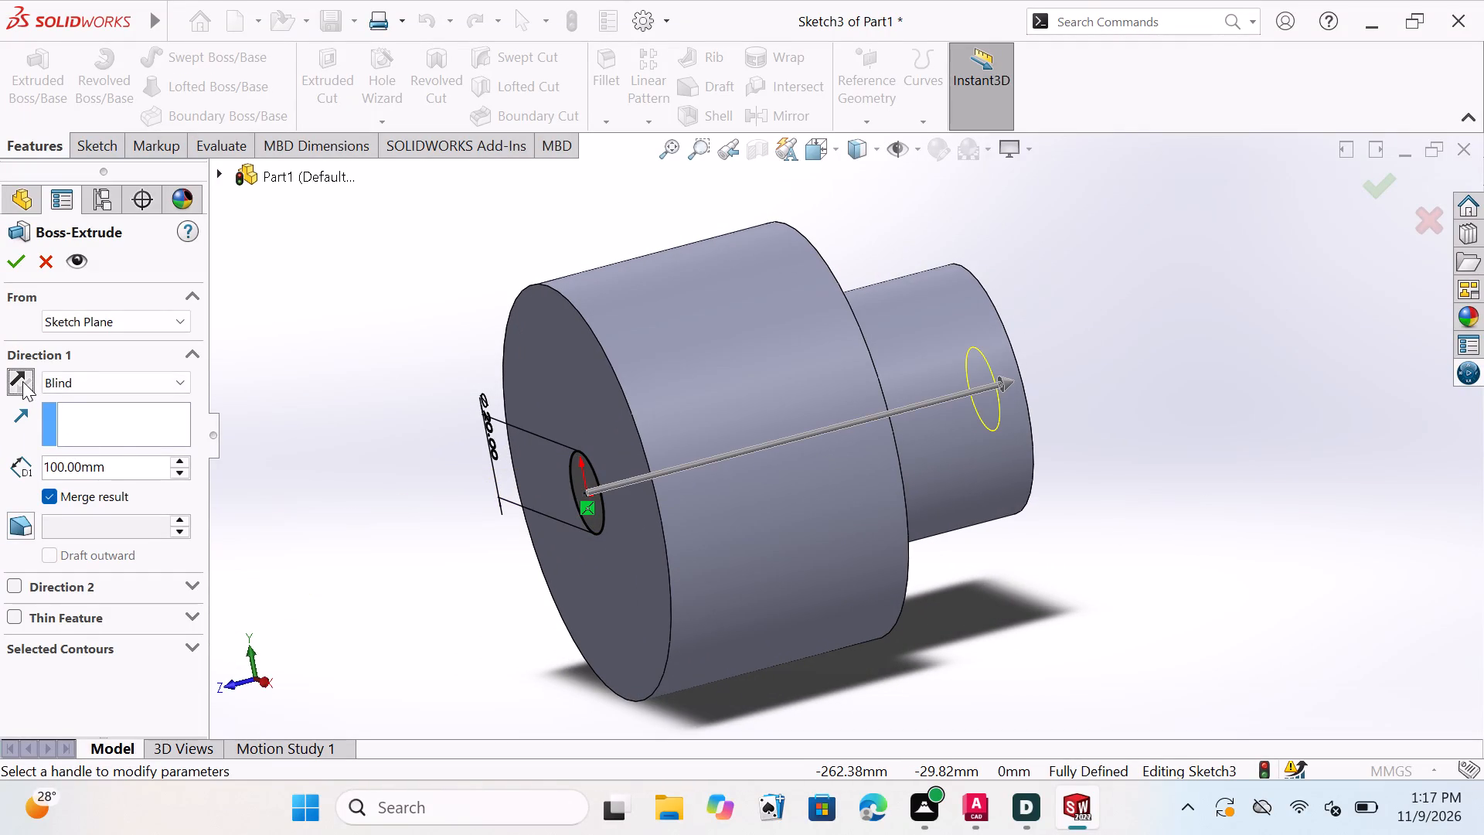
click(138, 465)
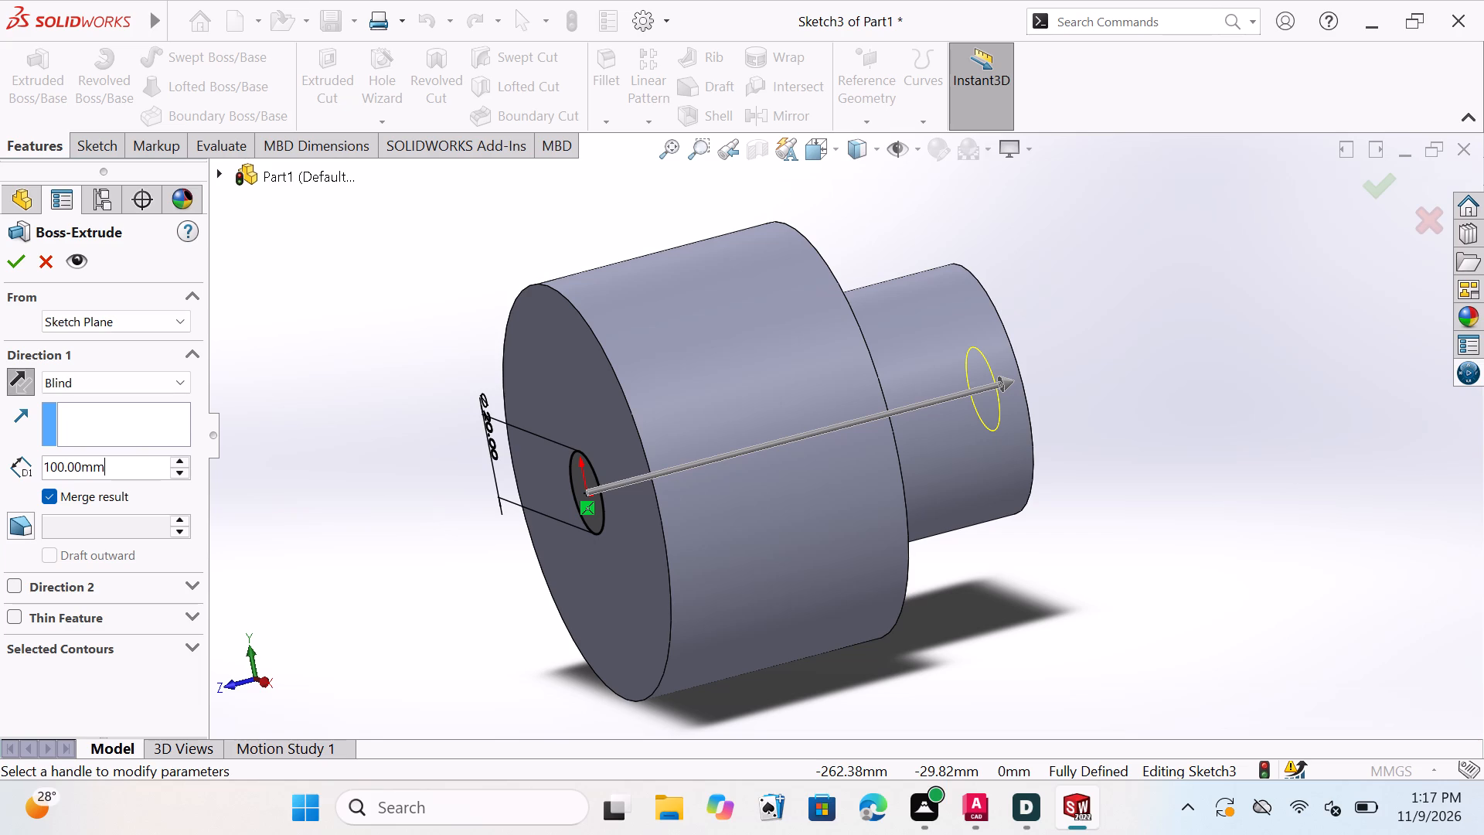
key(BackSpace)
key(BackSpace)
key(BackSpace)
key(BackSpace)
key(BackSpace)
key(BackSpace)
key(BackSpace)
key(BackSpace)
key(BackSpace)
key(BackSpace)
key(BackSpace)
key(BackSpace)
key(BackSpace)
key(BackSpace)
key(BackSpace)
key(BackSpace)
key(BackSpace)
key(BackSpace)
key(BackSpace)
key(BackSpace)
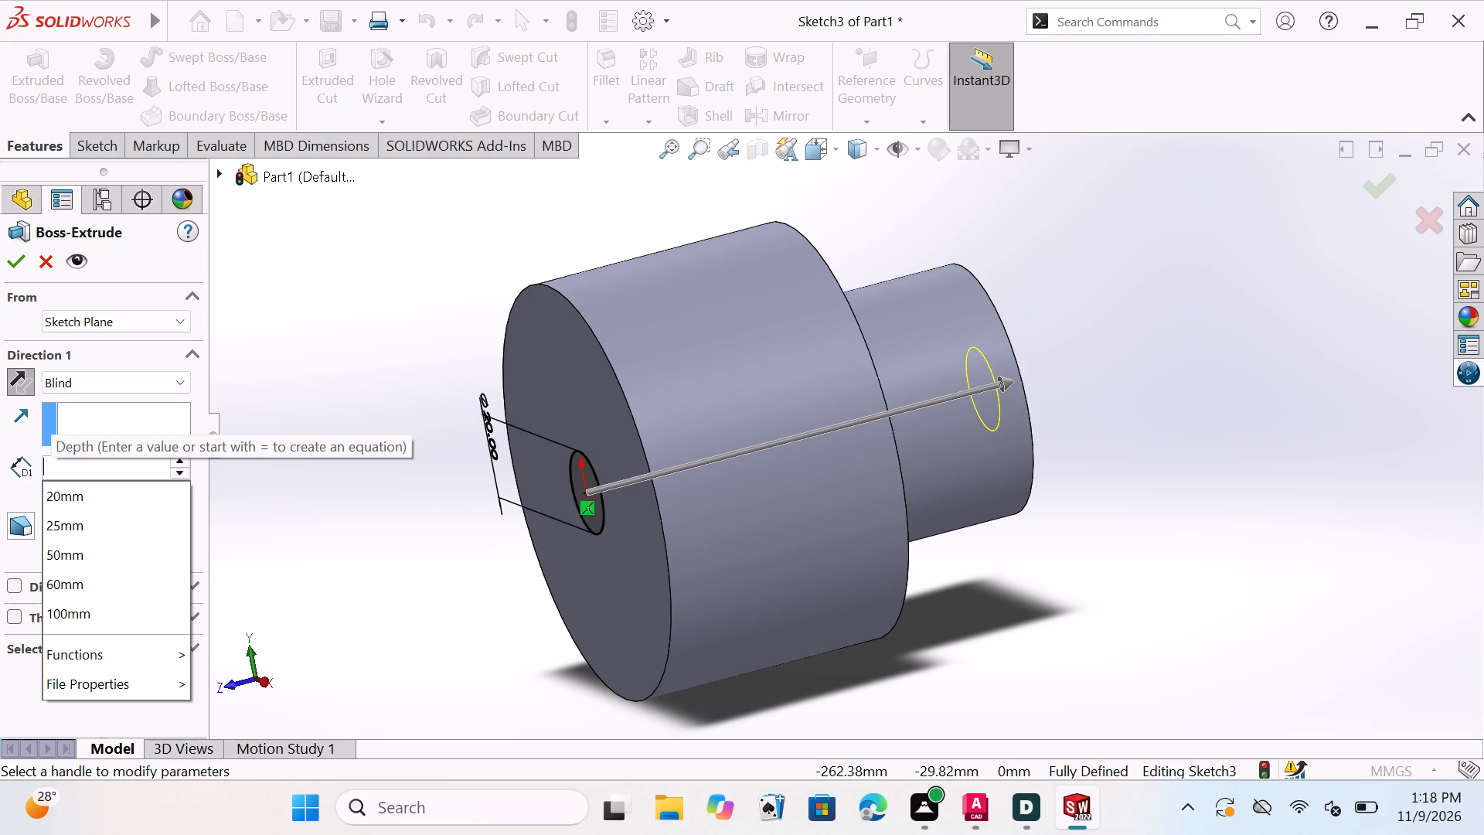
text(180)
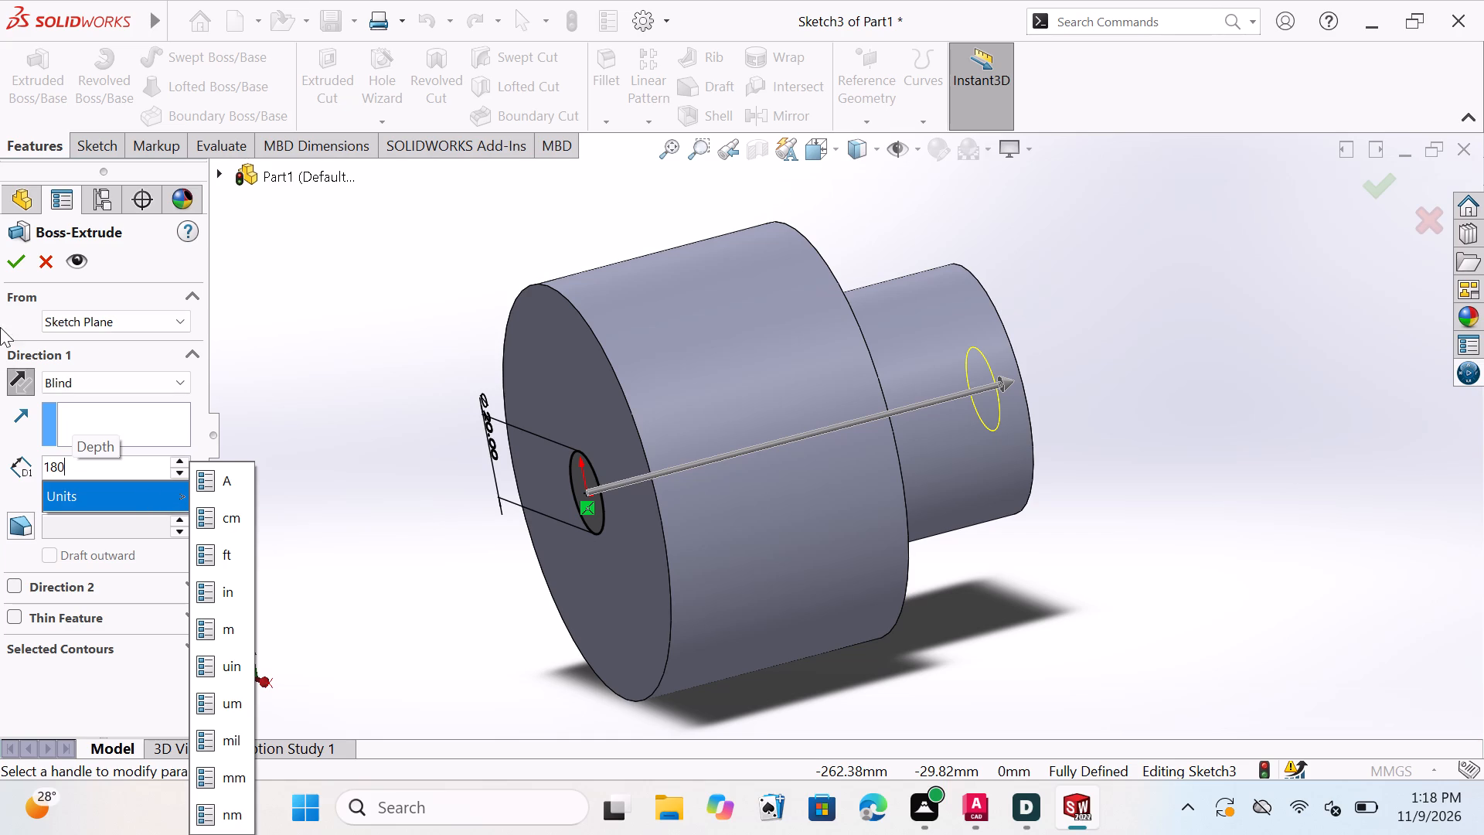
click(12, 257)
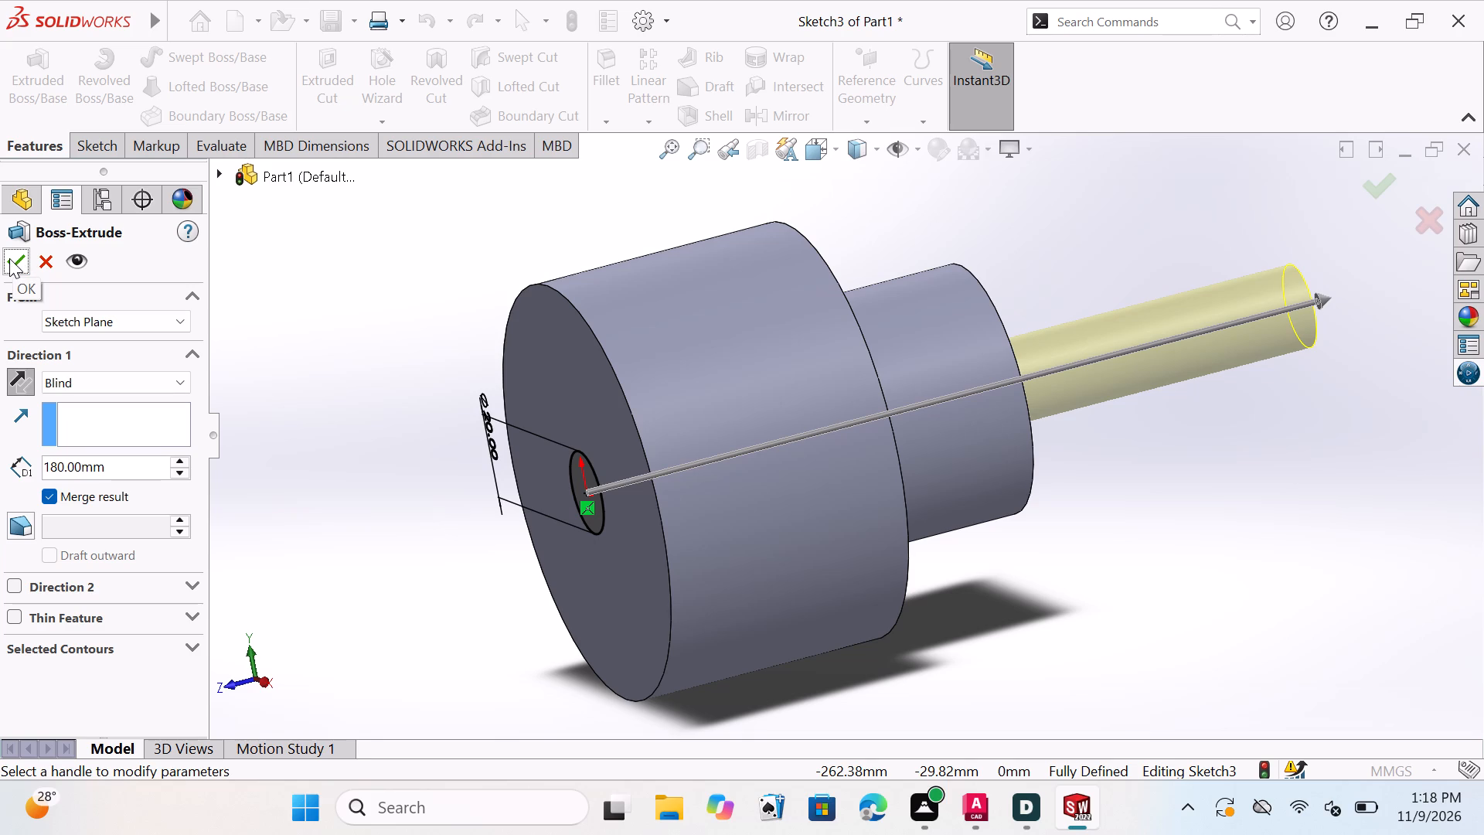
click(9, 258)
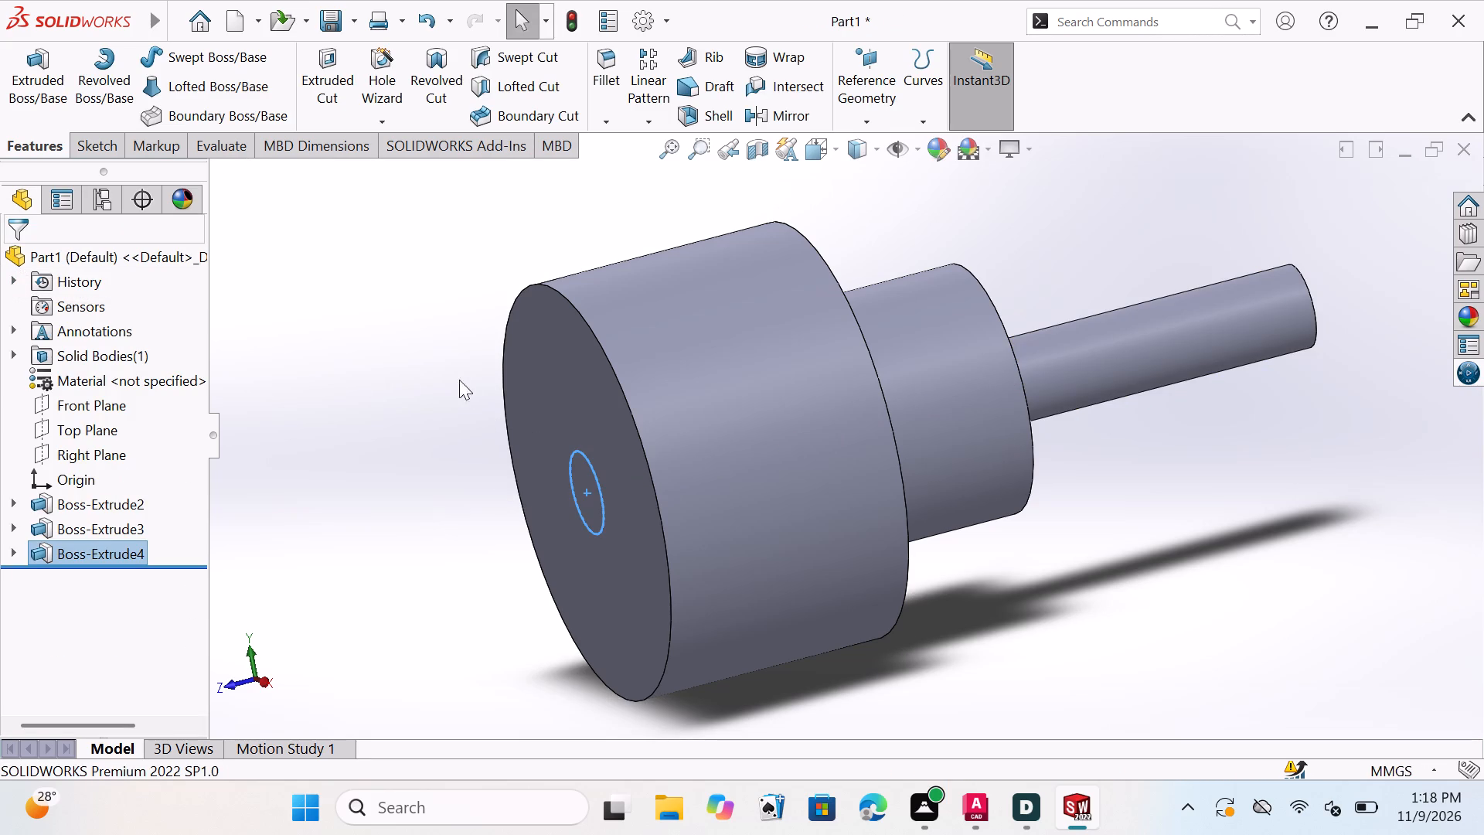
Examine the stepped part from the side, checking the large cylinder and the two smaller bosses behind it.
scroll(556, 408, down, 1)
middle_drag(793, 549, 812, 510)
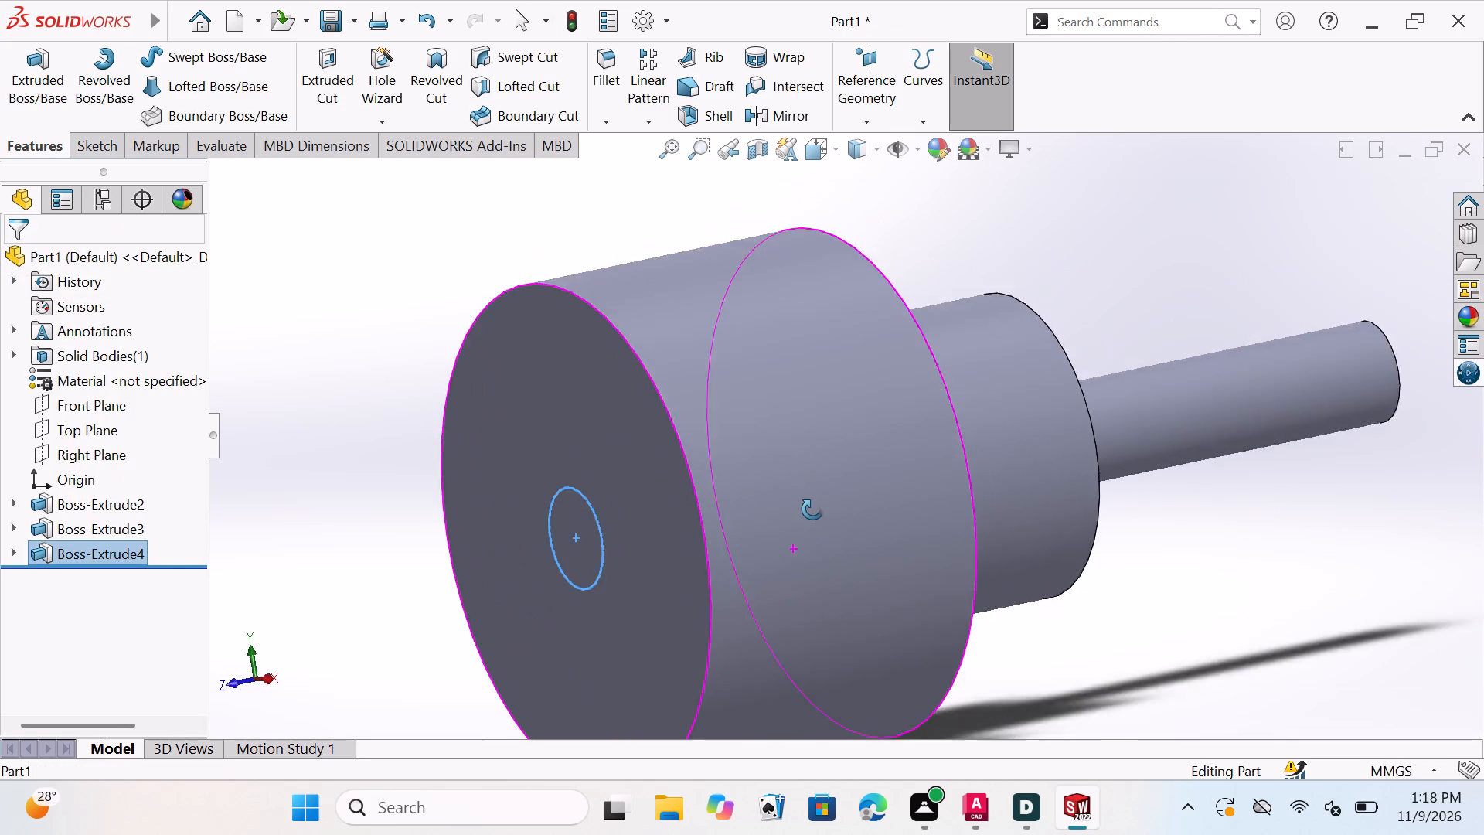
middle_drag(812, 510, 764, 482)
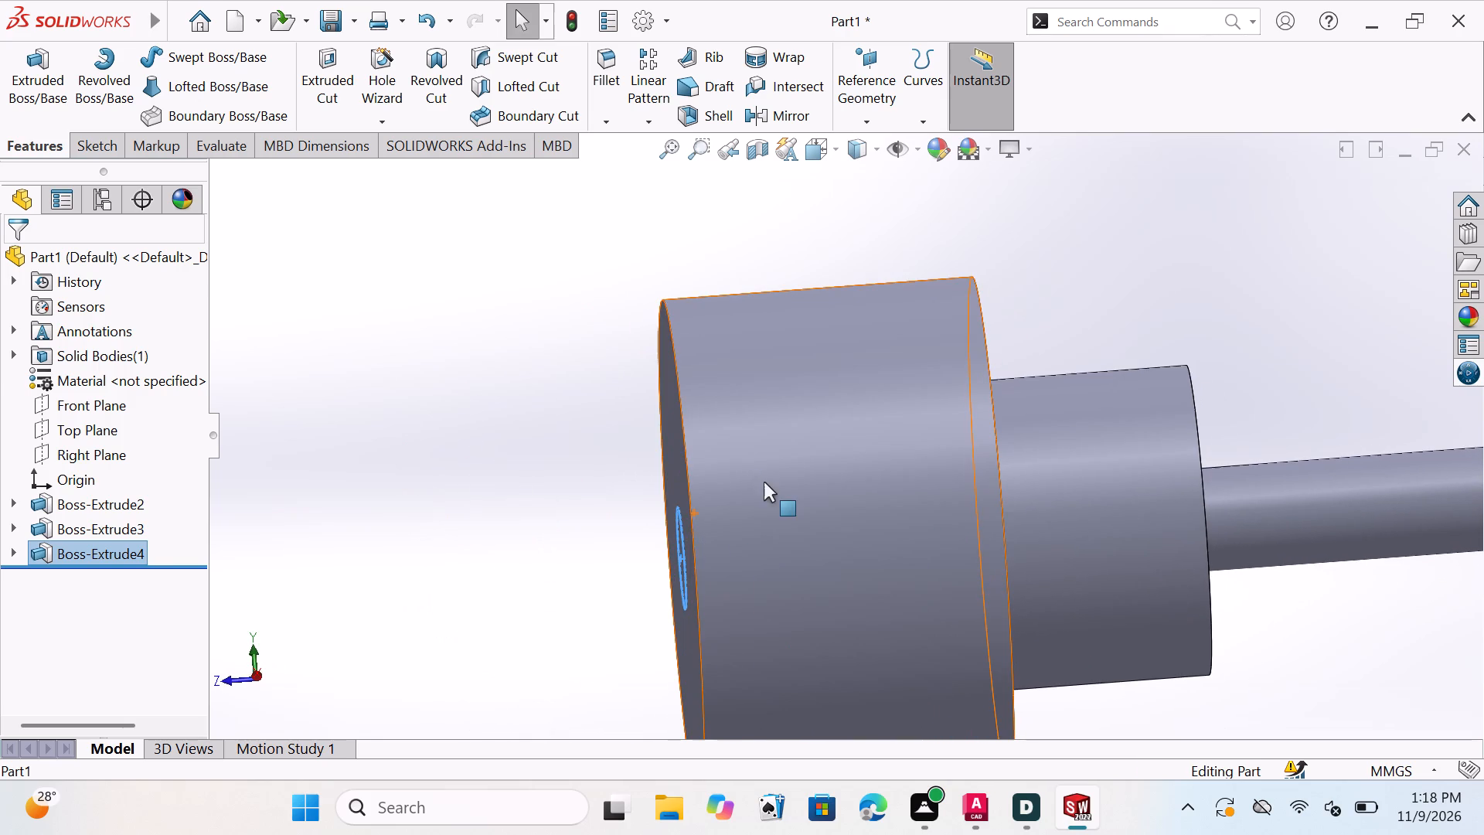
scroll(794, 534, down, 1)
scroll(822, 603, up, 1)
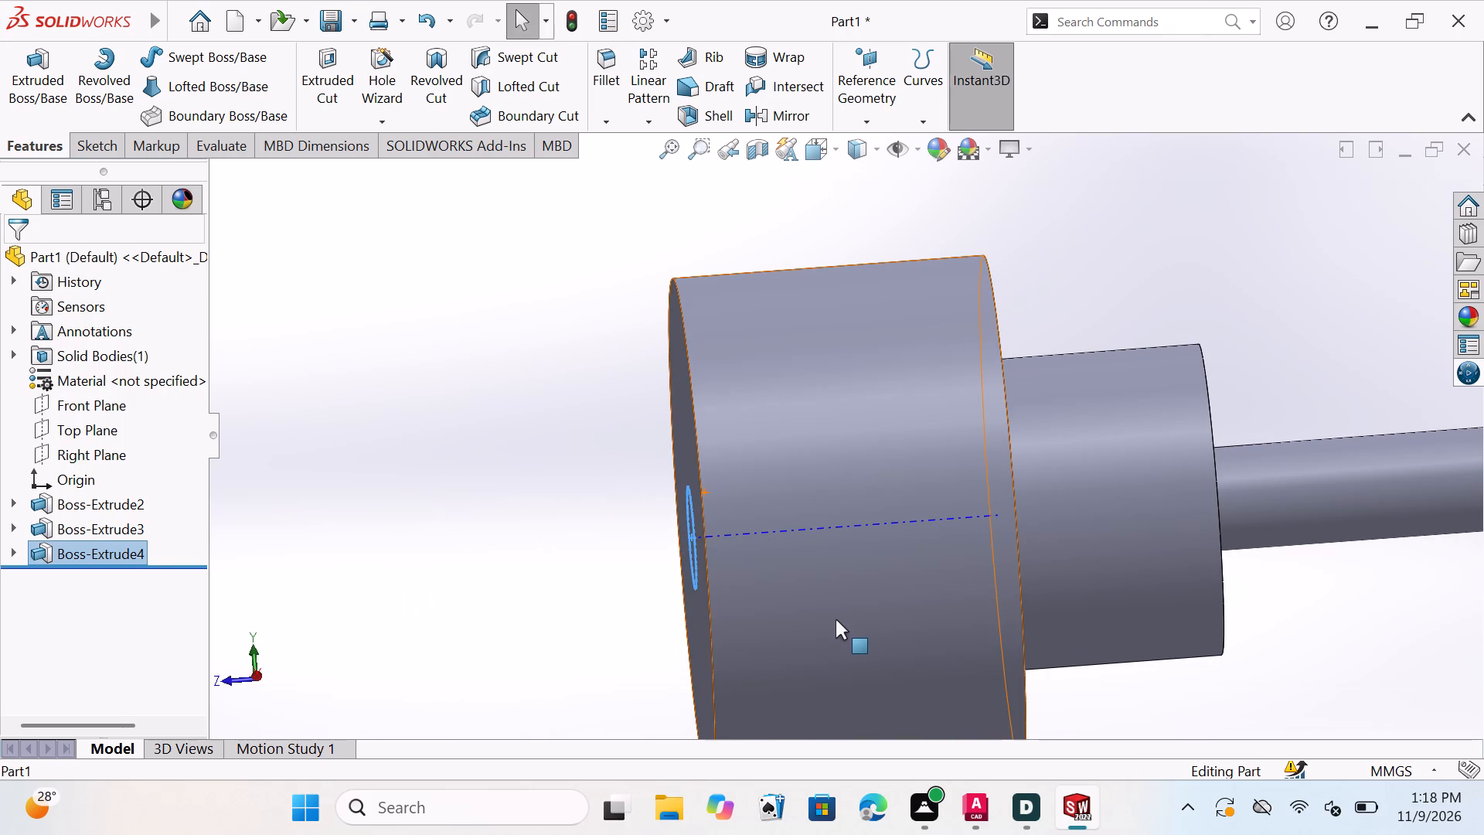
scroll(836, 619, down, 3)
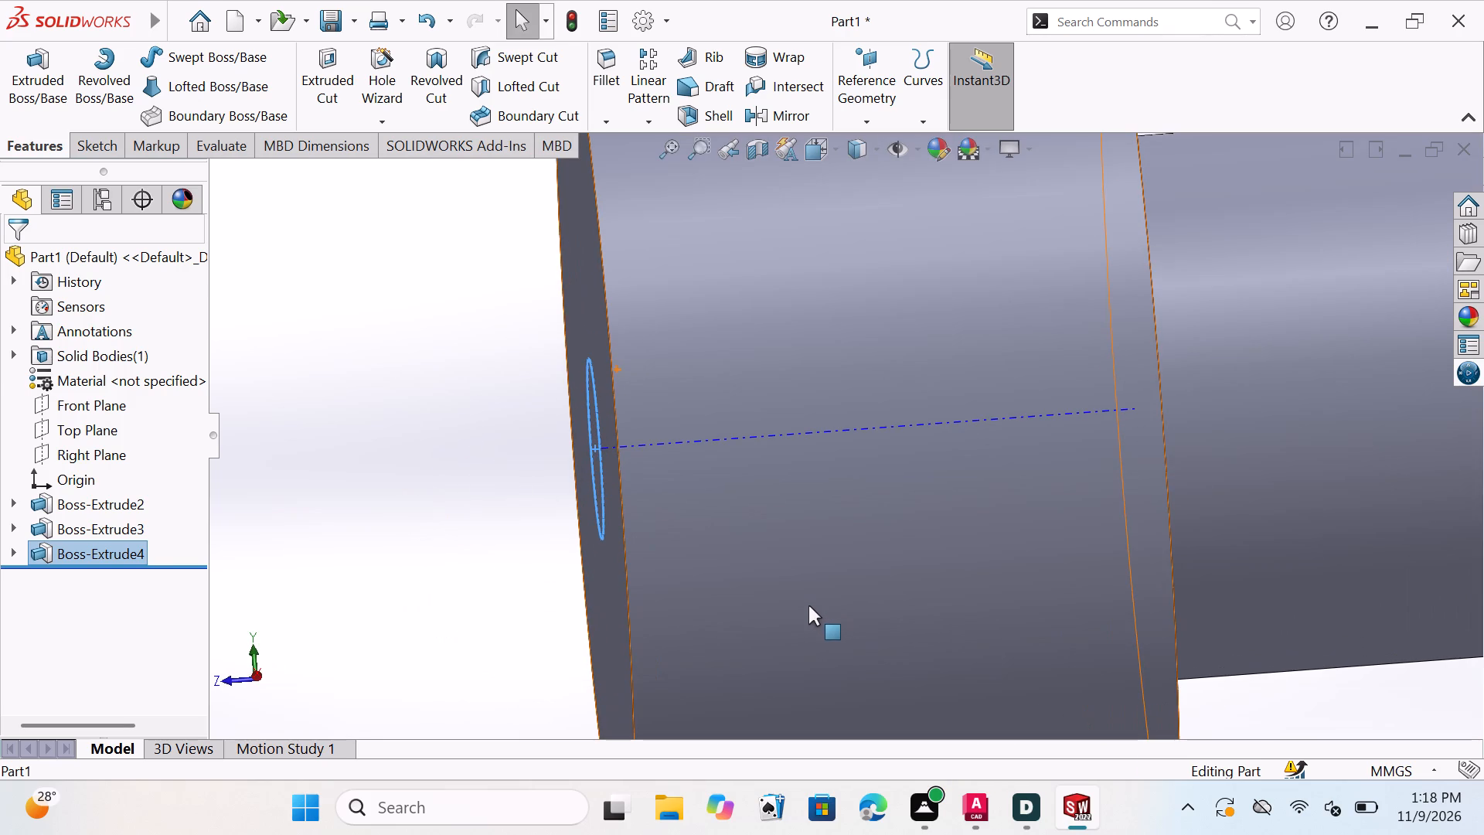
scroll(820, 611, down, 1)
scroll(820, 611, up, 2)
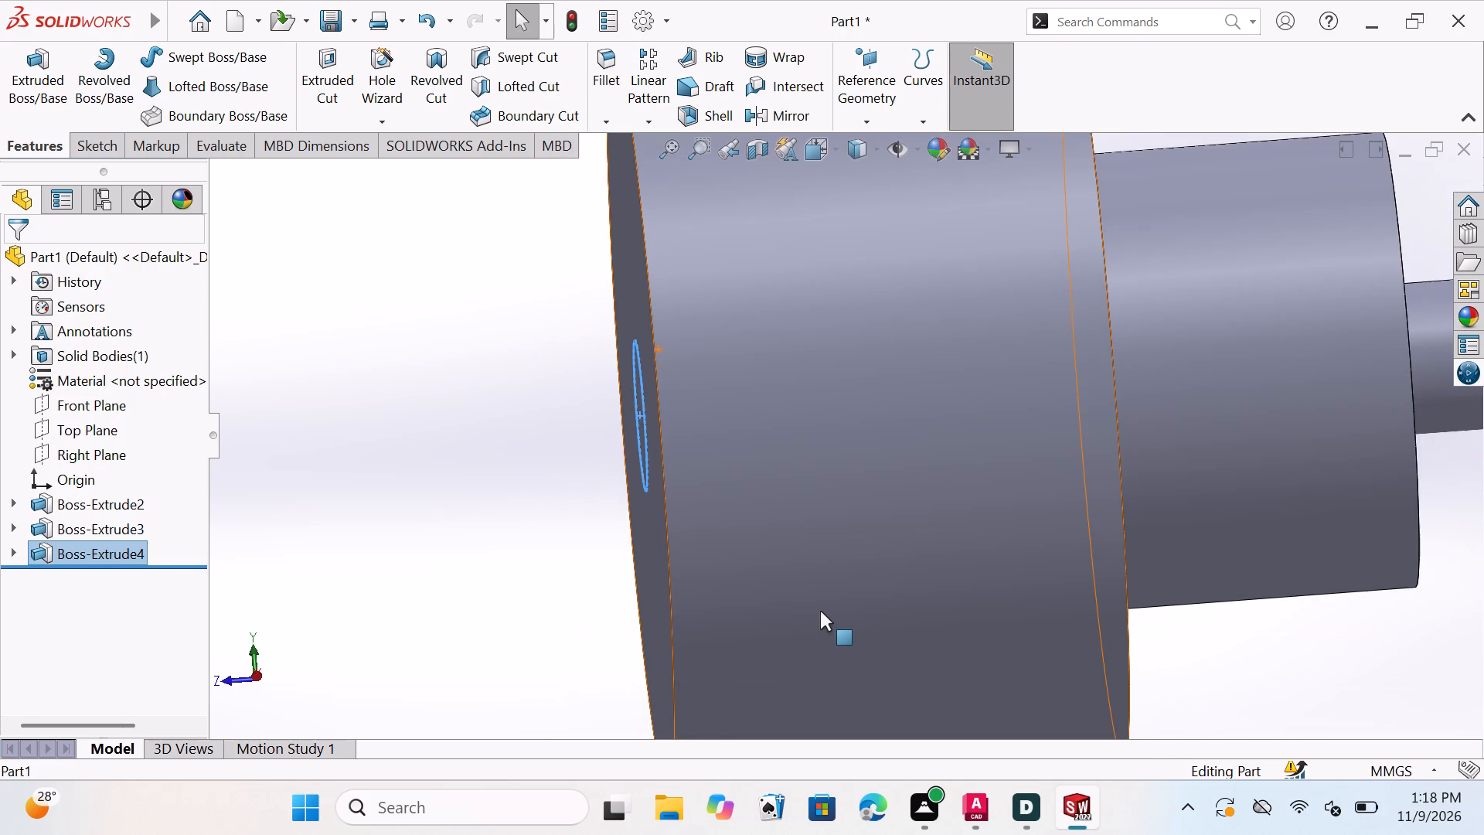
scroll(820, 611, down, 2)
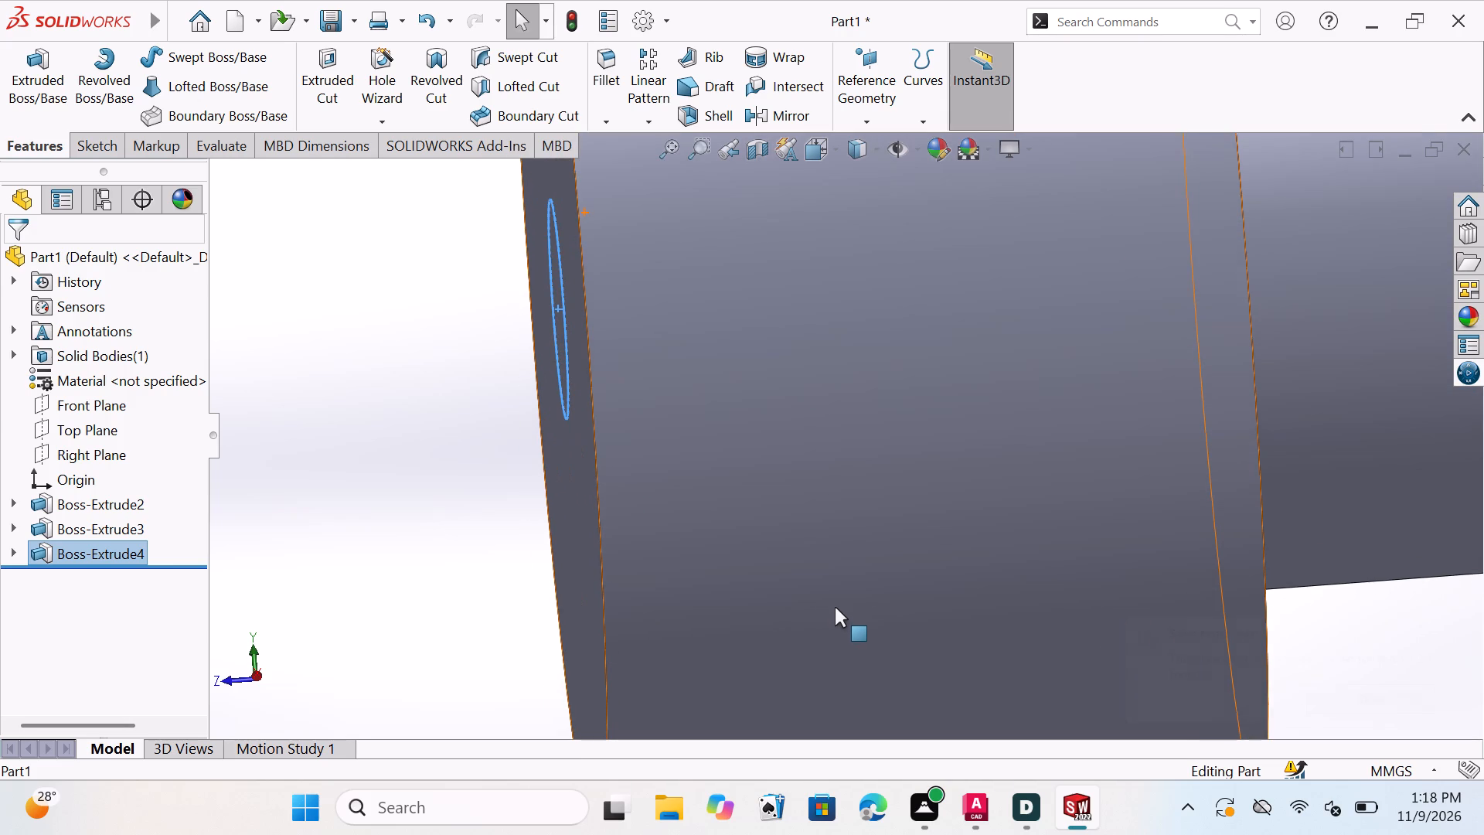
scroll(838, 598, down, 1)
scroll(839, 598, up, 2)
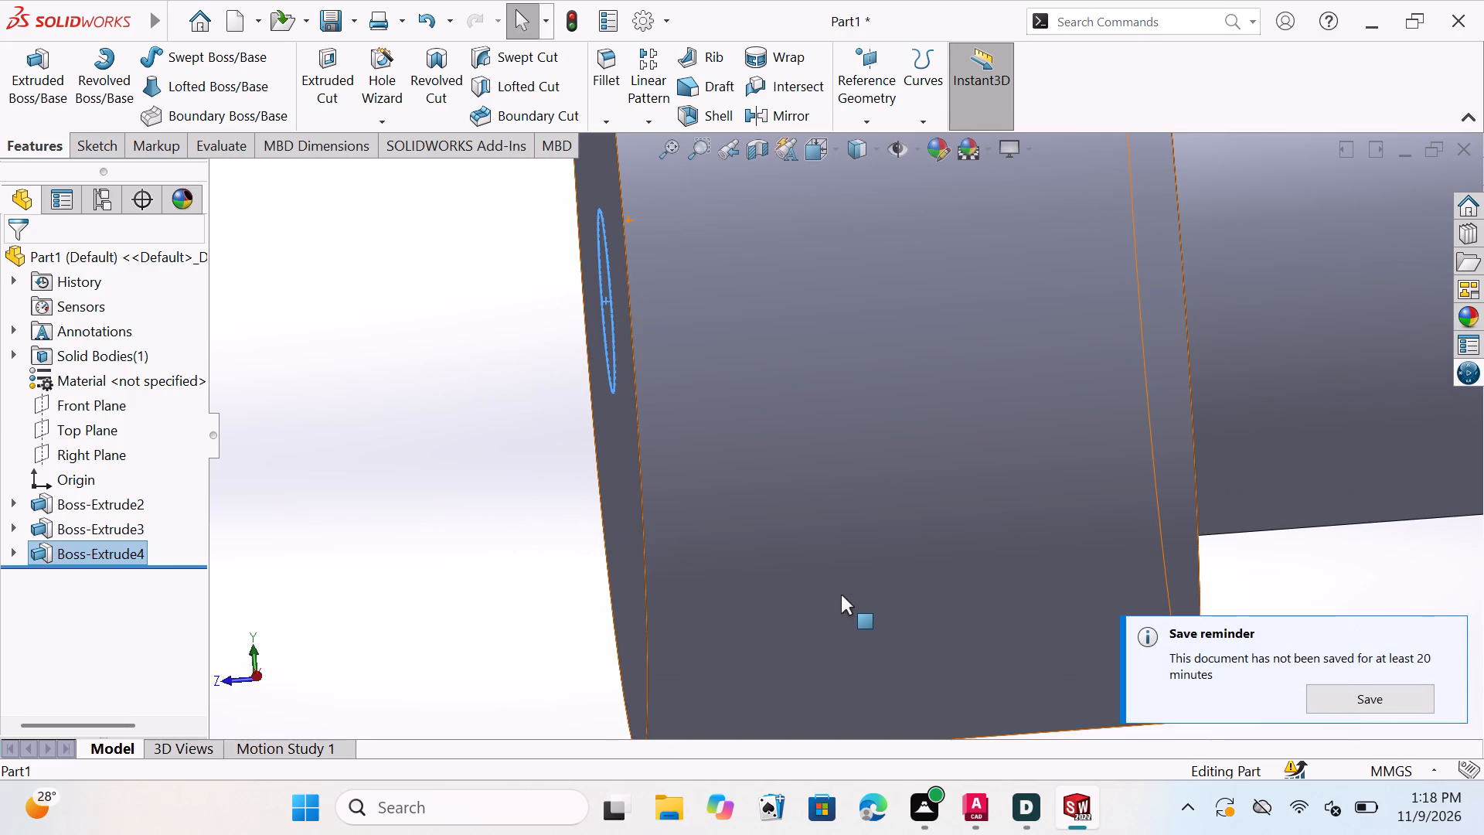
scroll(841, 595, up, 5)
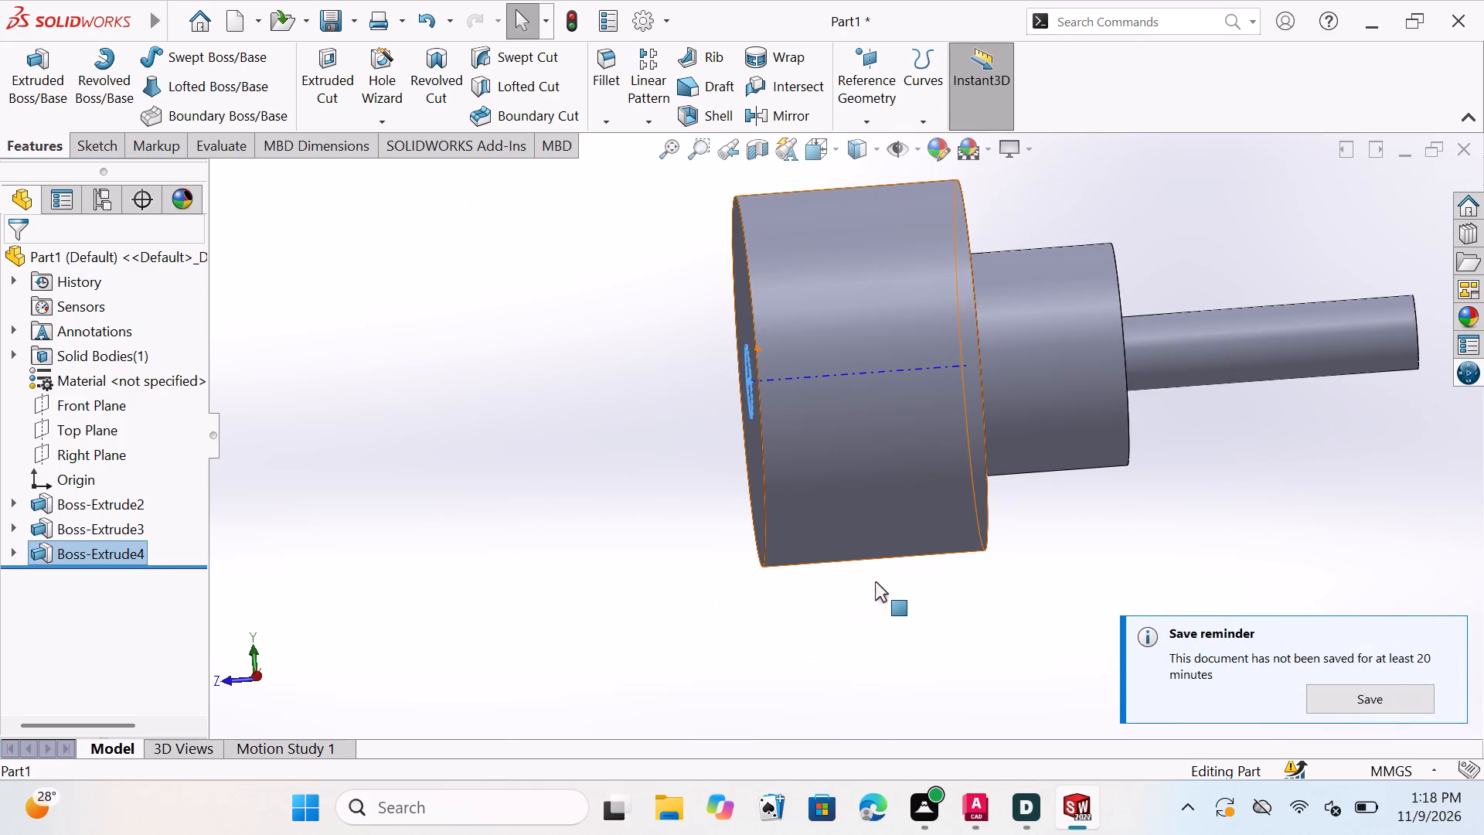
scroll(874, 580, up, 1)
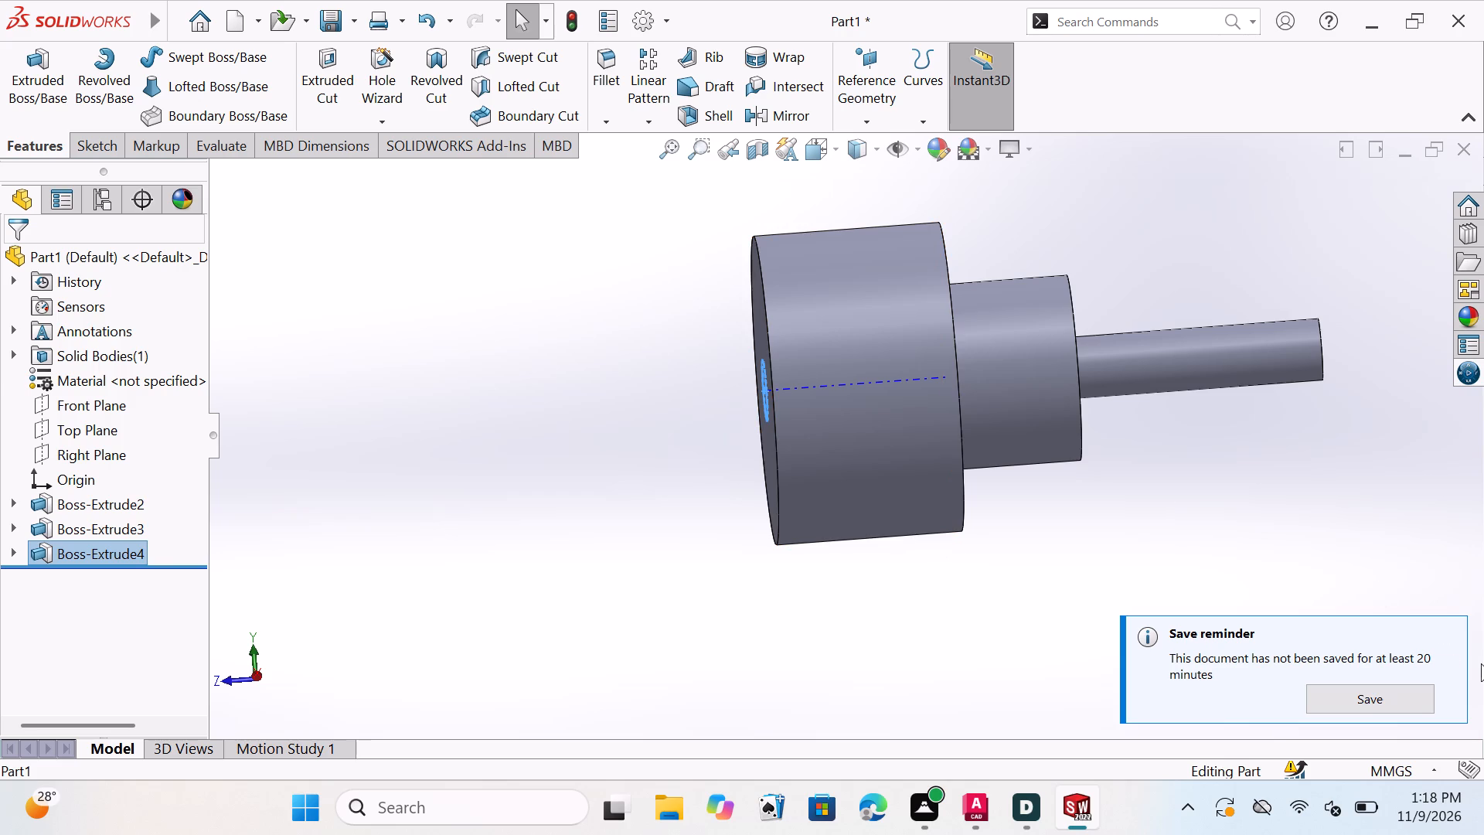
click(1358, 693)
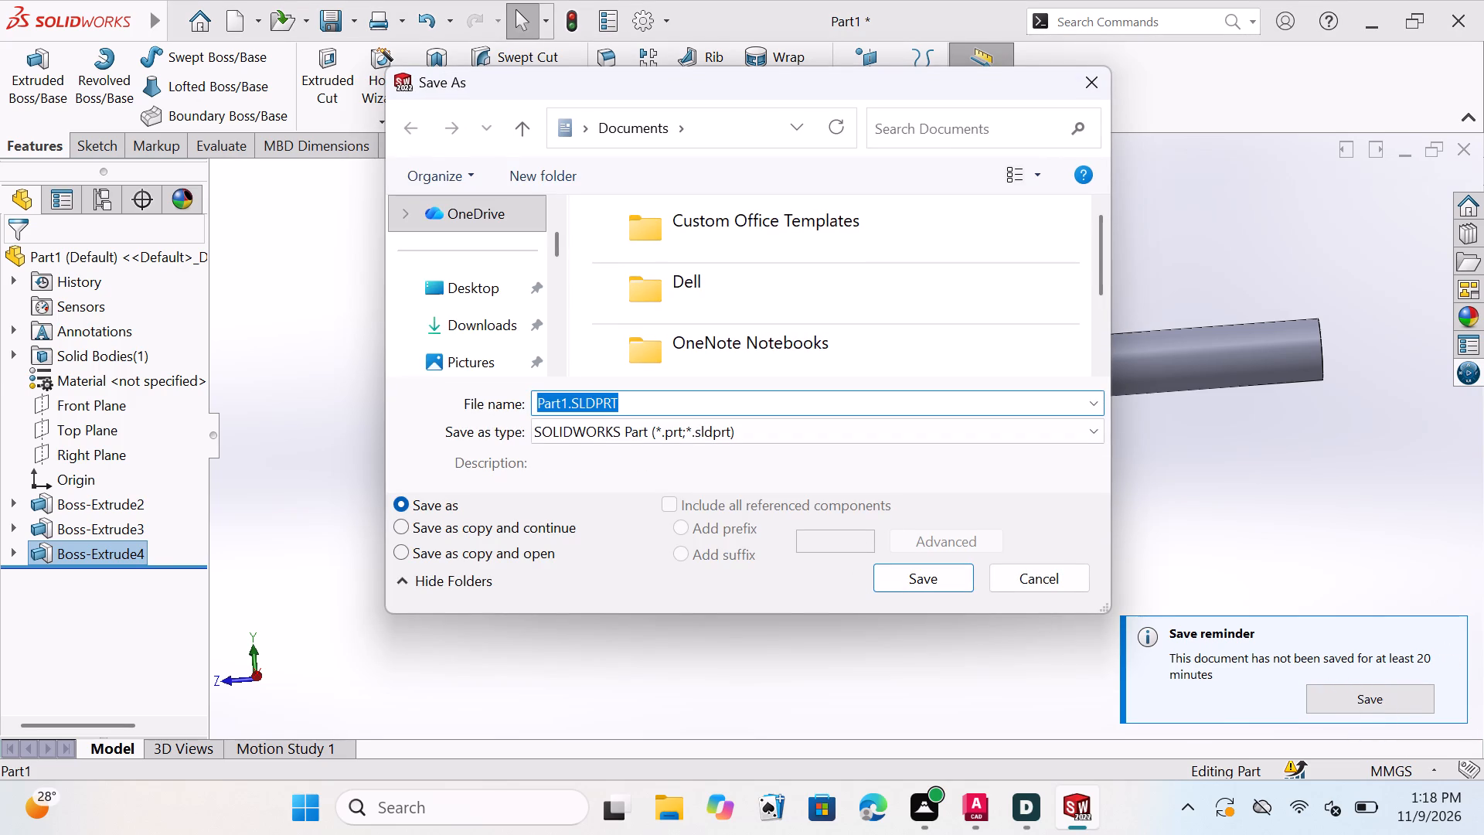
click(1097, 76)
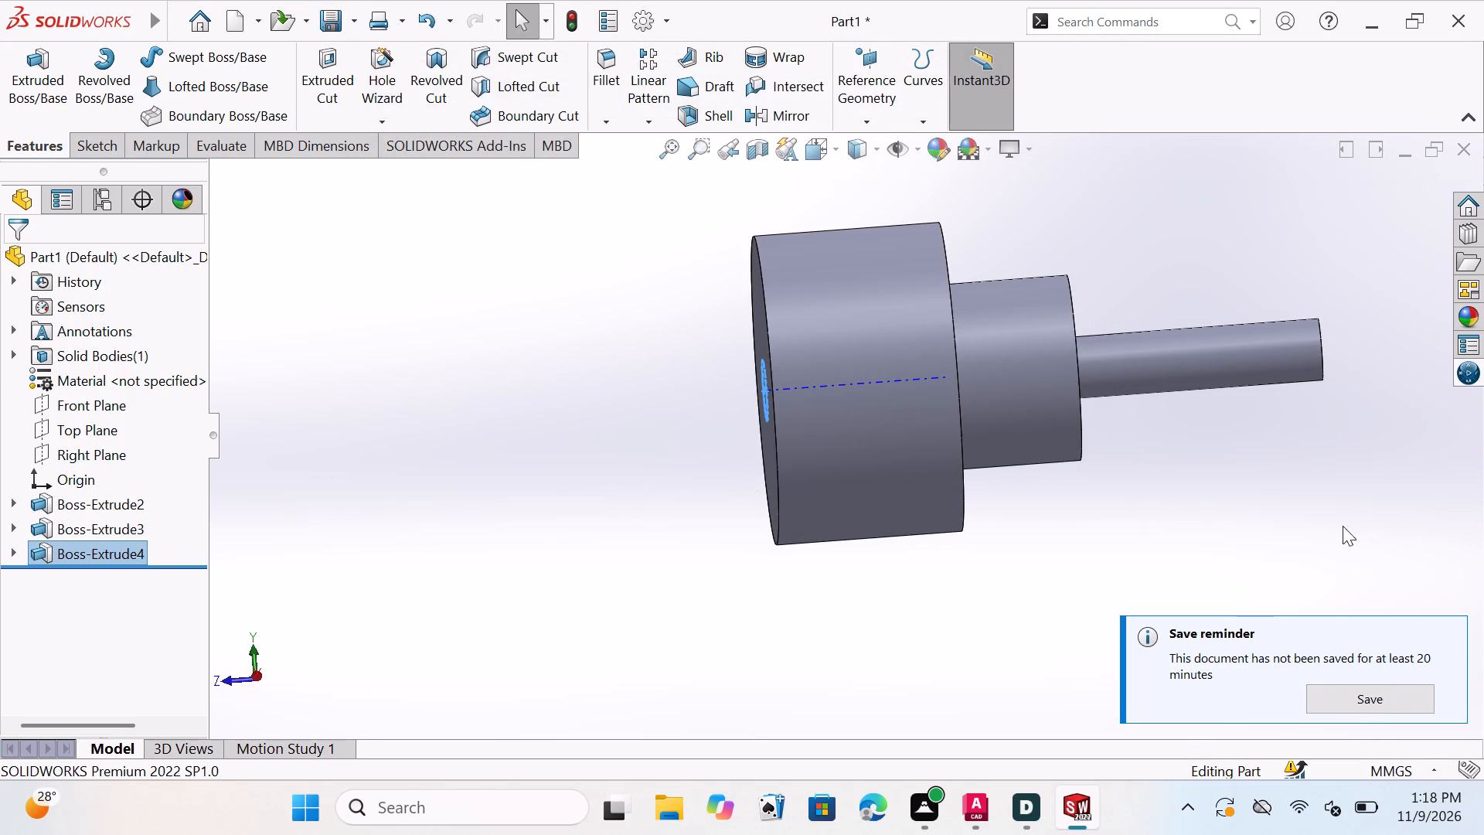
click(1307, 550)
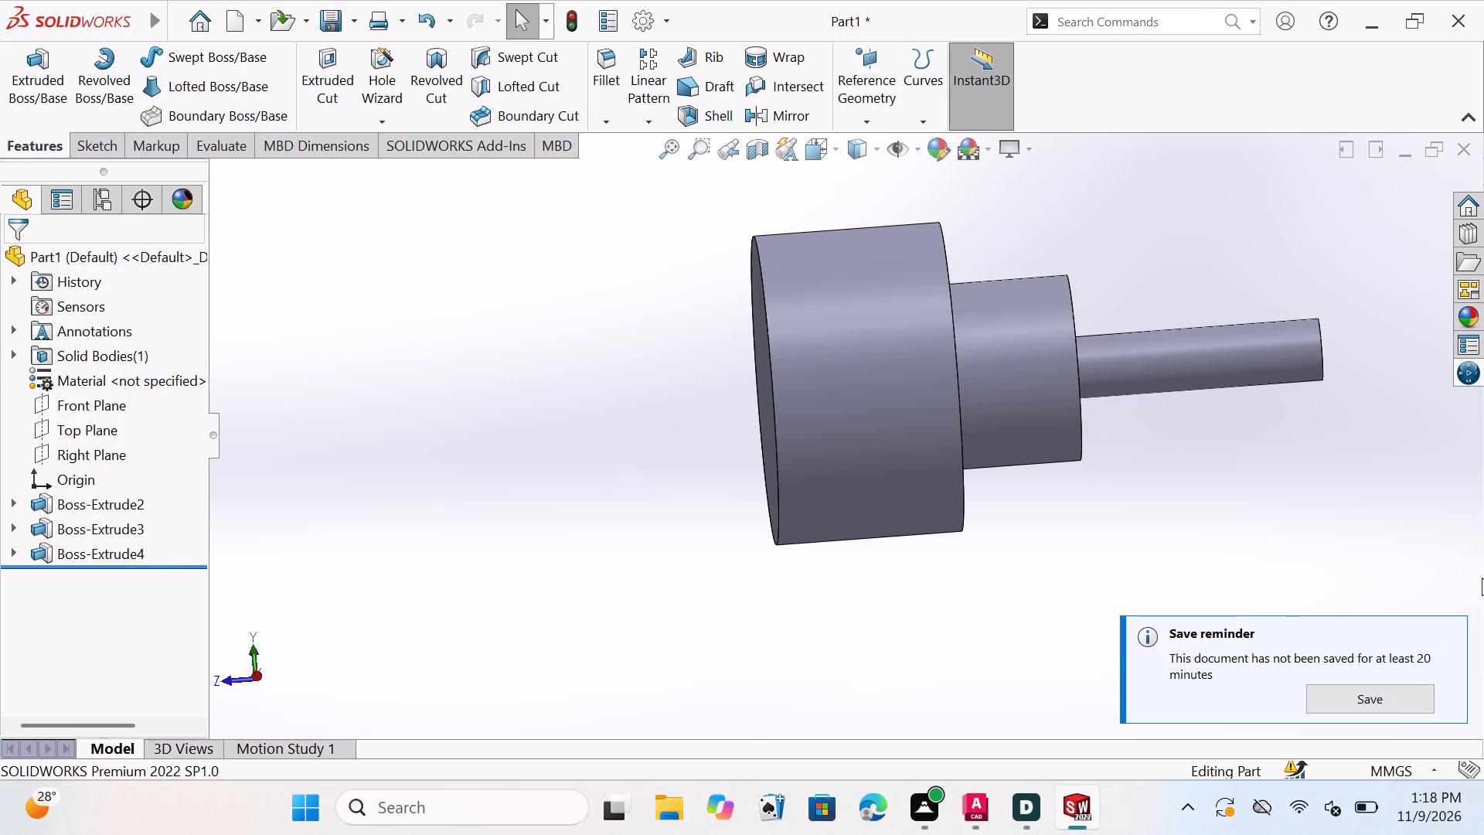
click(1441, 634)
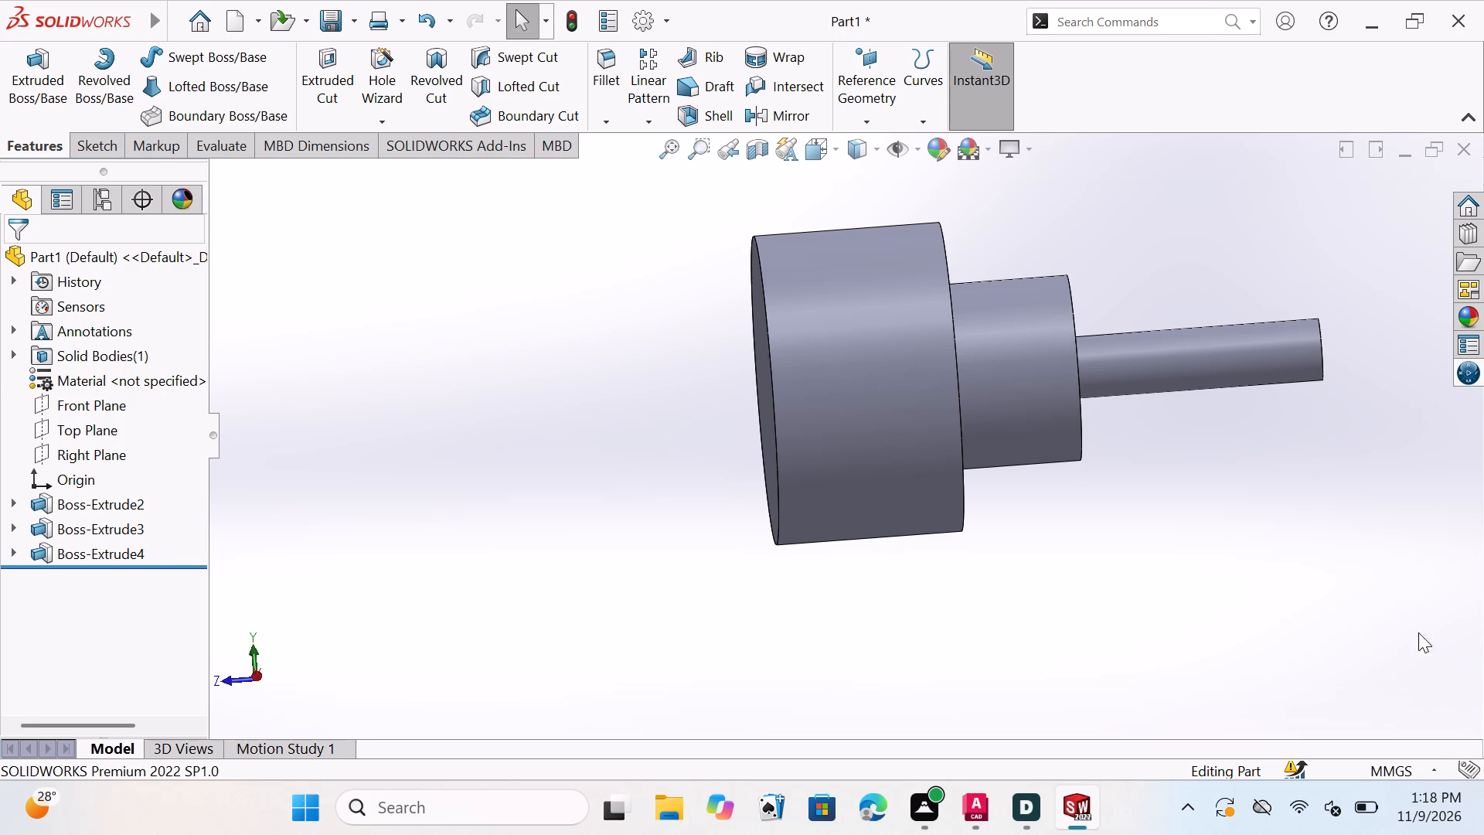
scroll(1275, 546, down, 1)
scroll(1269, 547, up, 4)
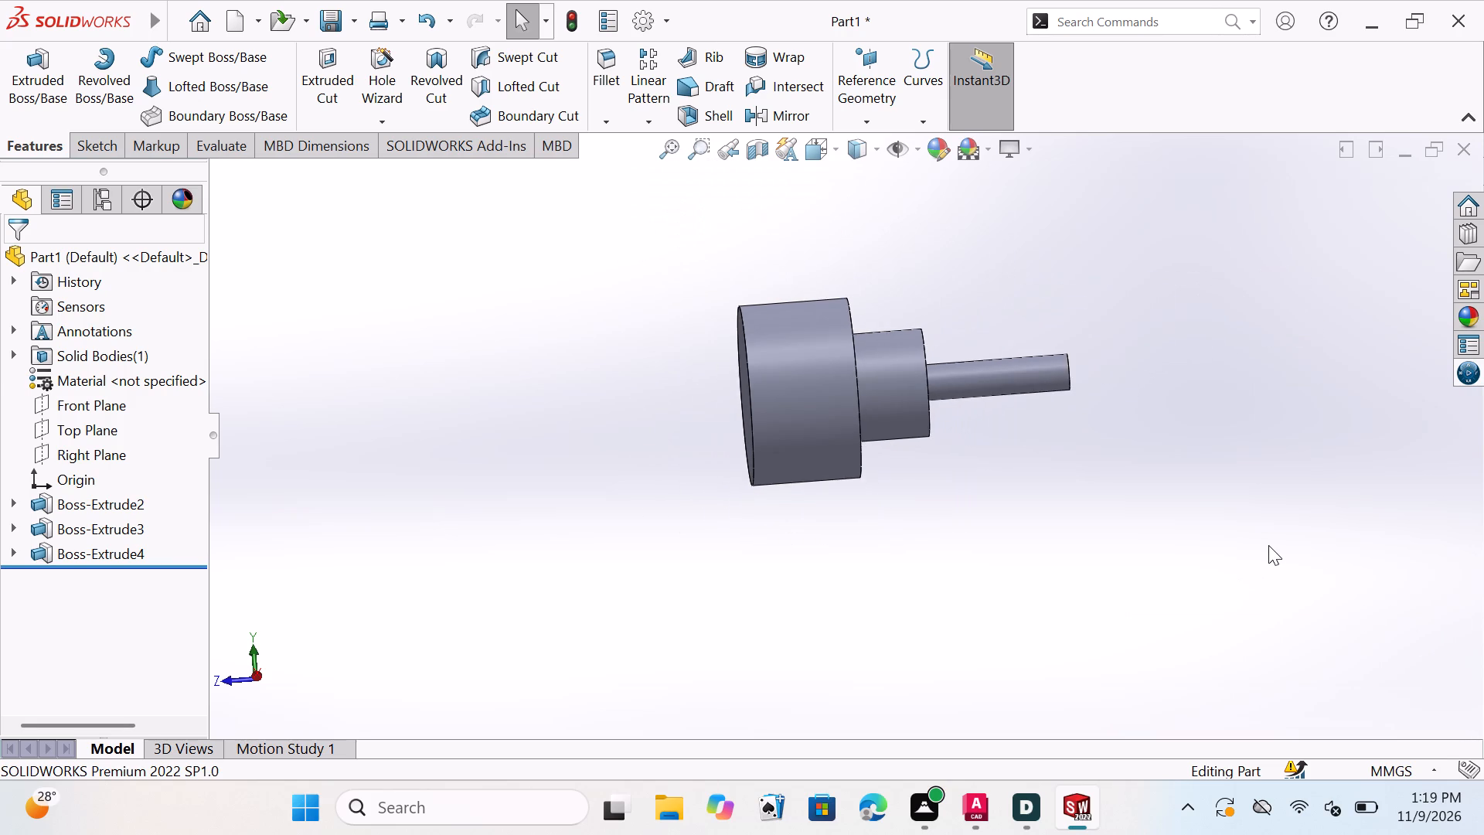
Examine the stepped part from the side, the small-boss end and the large cylinder's front face.
scroll(1242, 533, up, 1)
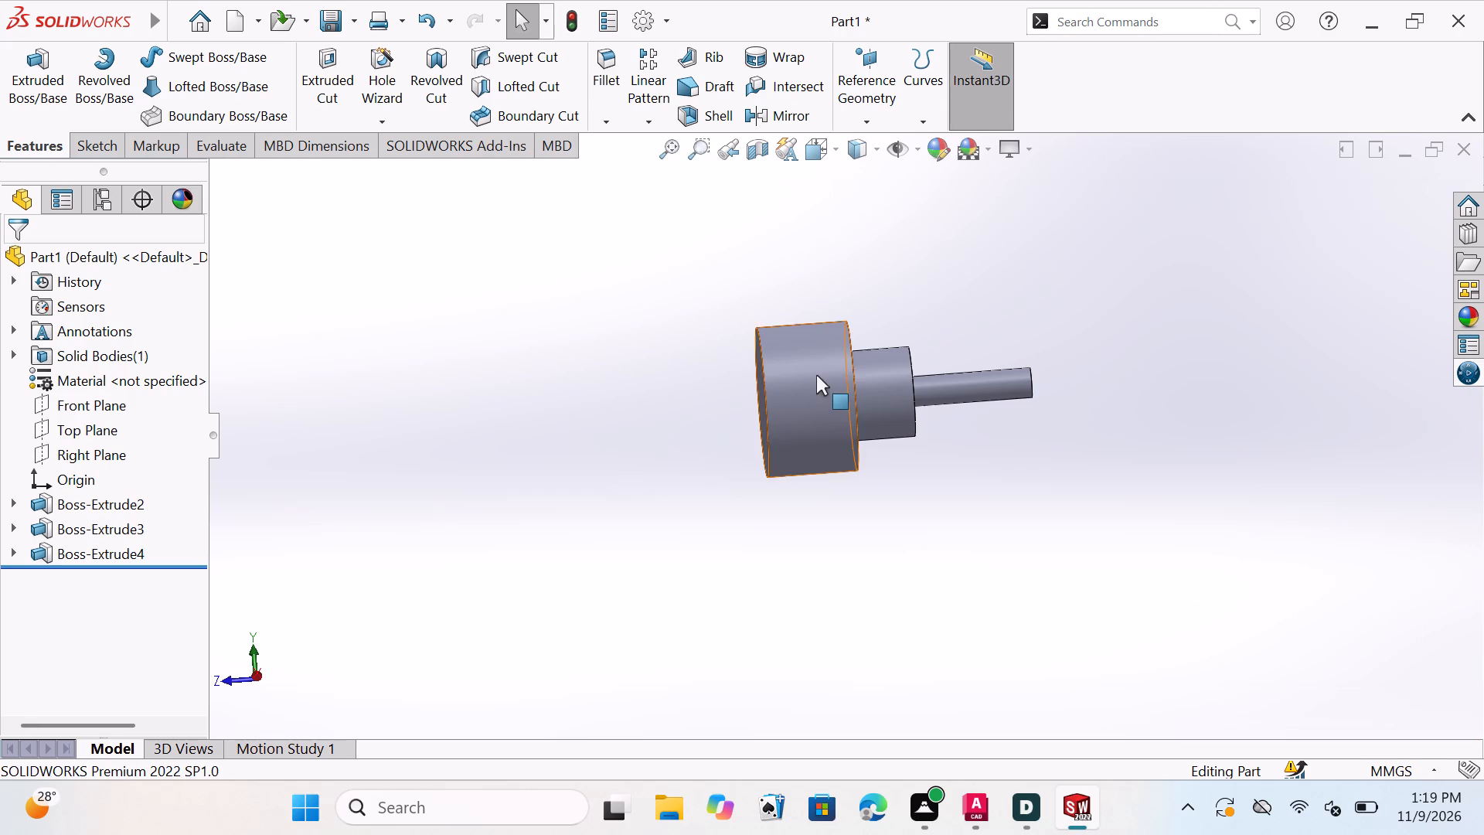
scroll(816, 375, up, 2)
scroll(804, 383, down, 4)
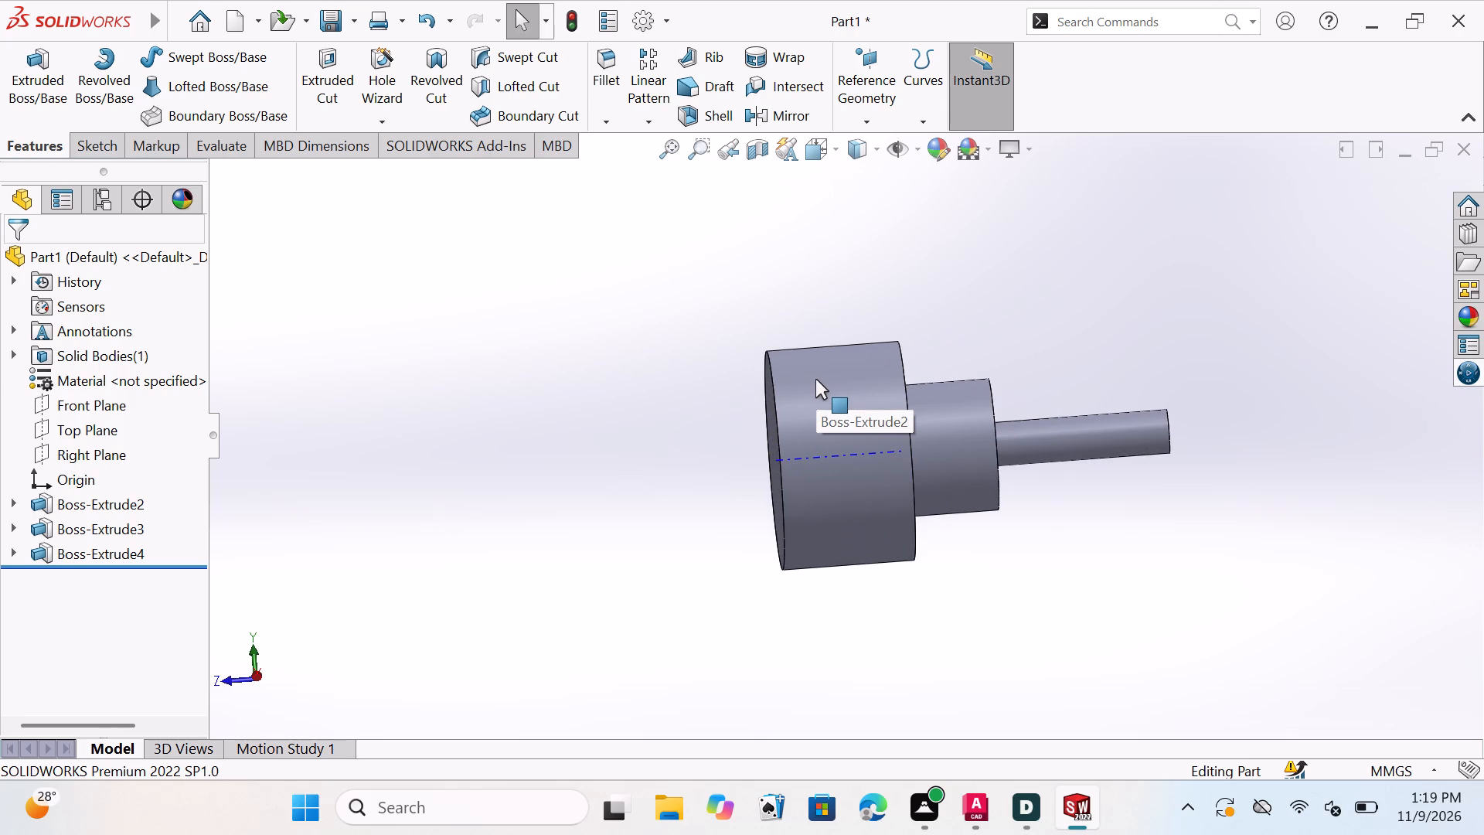
scroll(845, 412, down, 2)
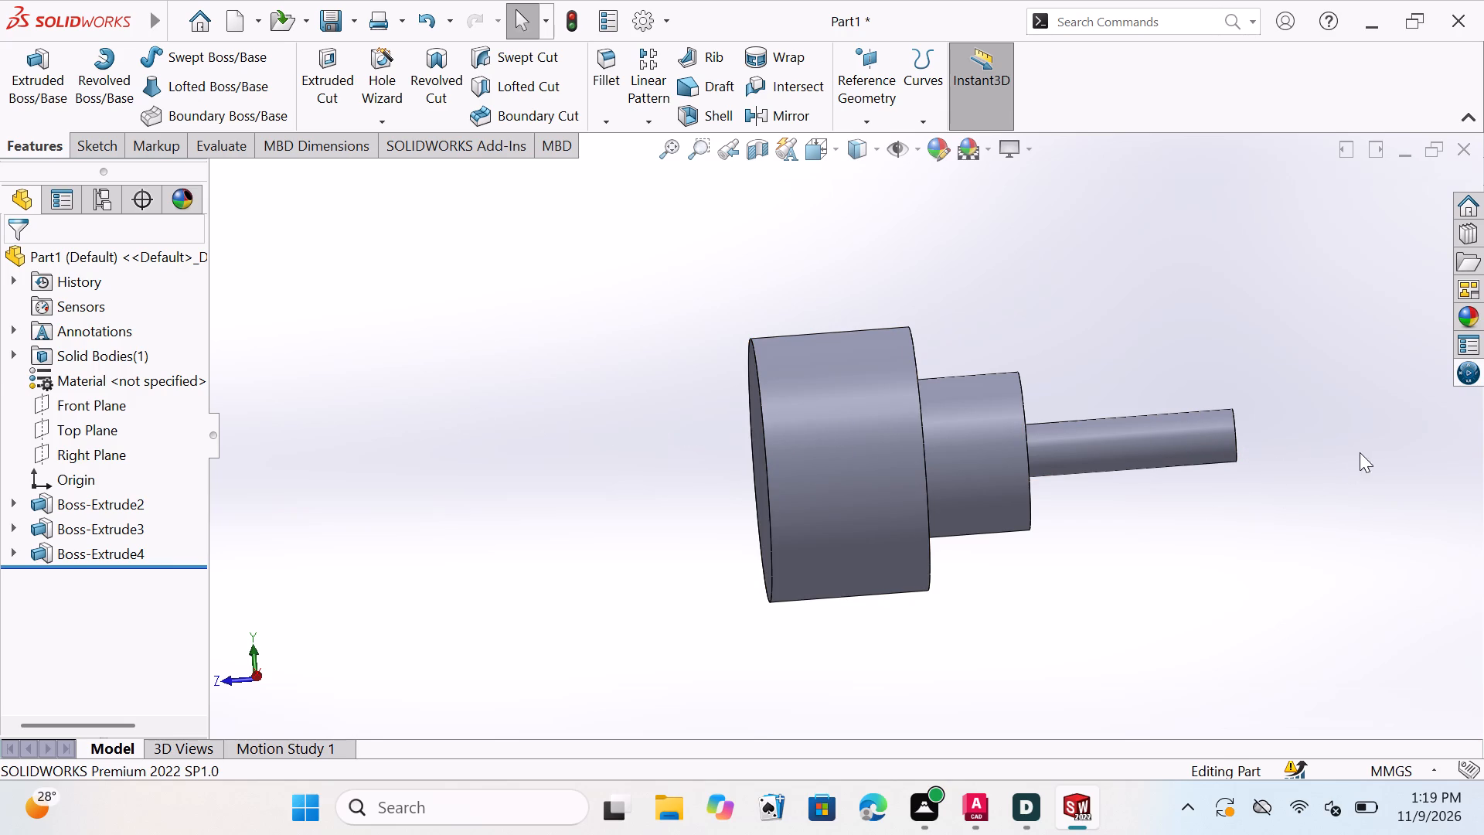
scroll(1327, 388, up, 1)
scroll(1329, 404, down, 1)
middle_drag(1330, 428, 1284, 473)
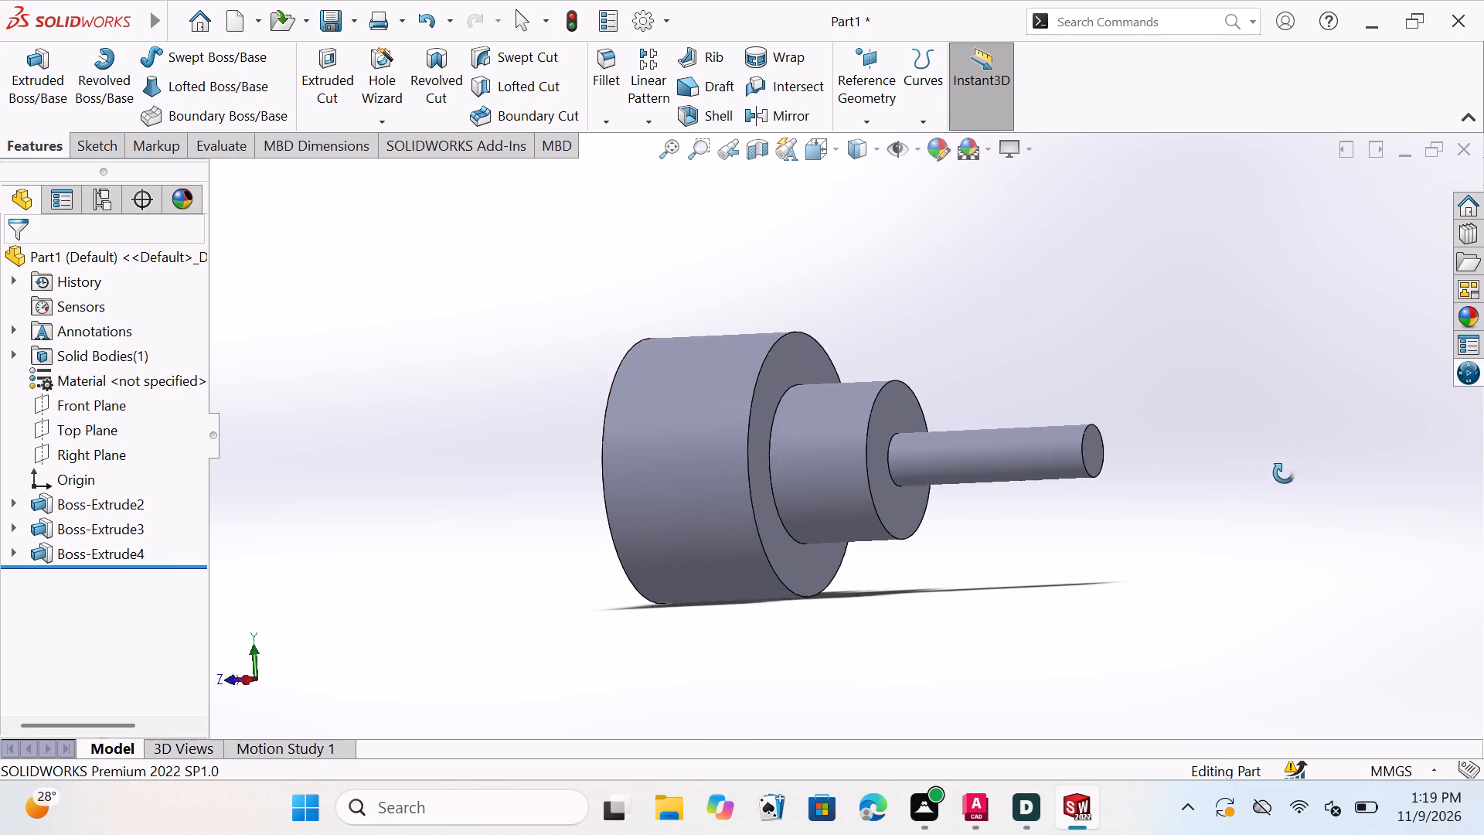
middle_drag(1284, 473, 1125, 554)
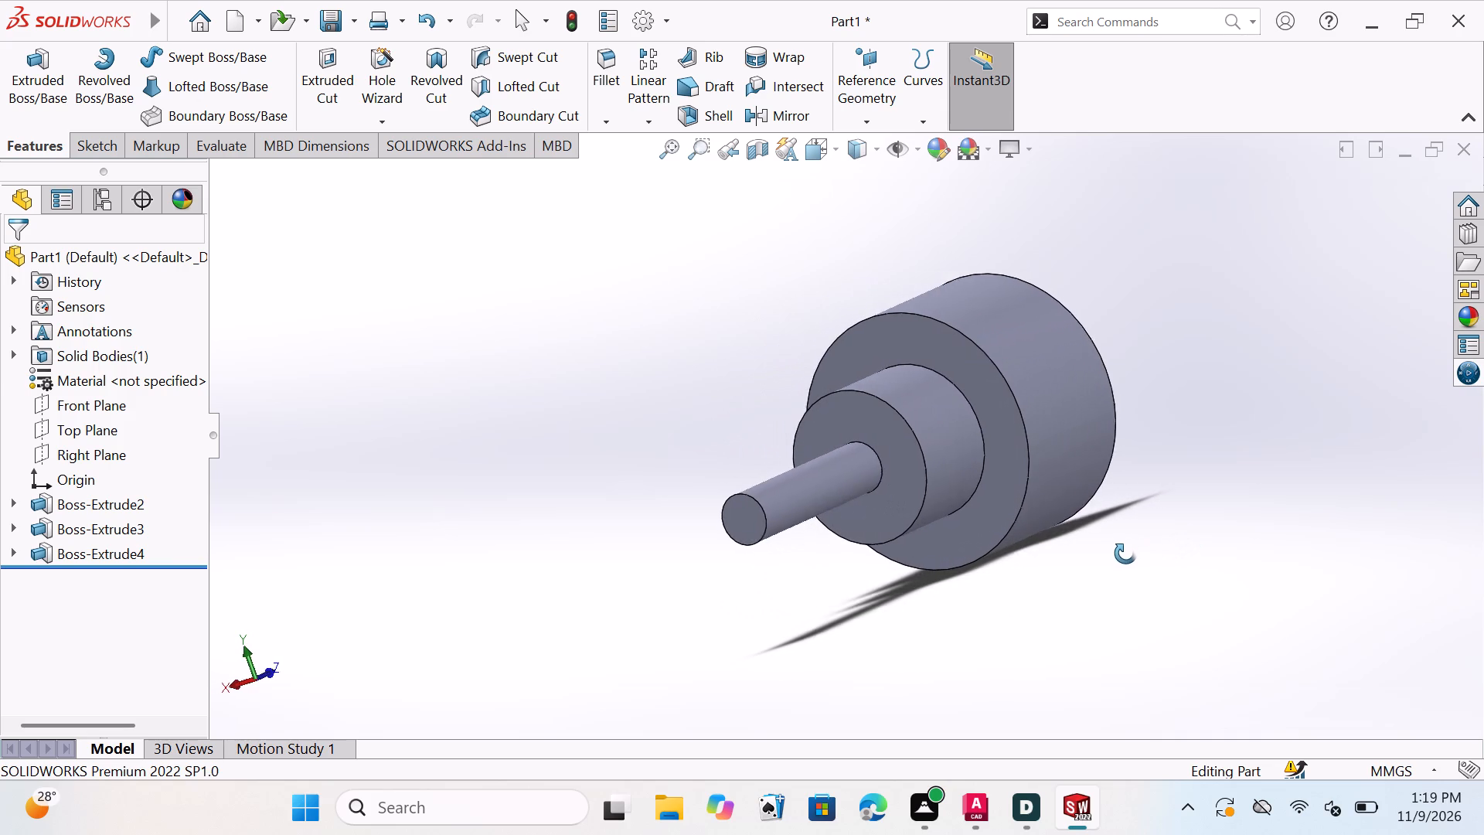
middle_drag(1125, 554, 1172, 536)
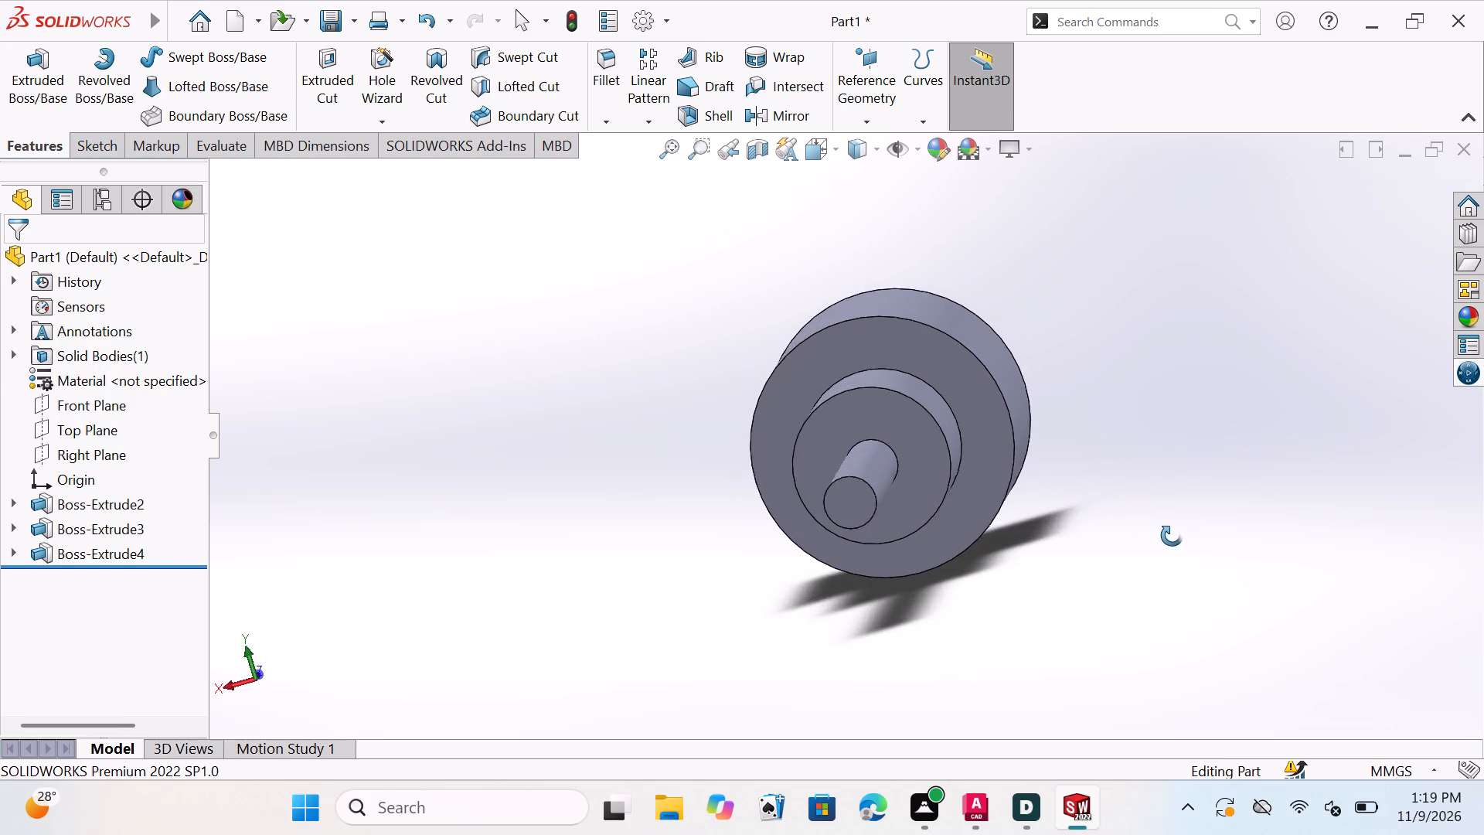
middle_drag(1172, 536, 1205, 550)
middle_drag(1160, 562, 1274, 472)
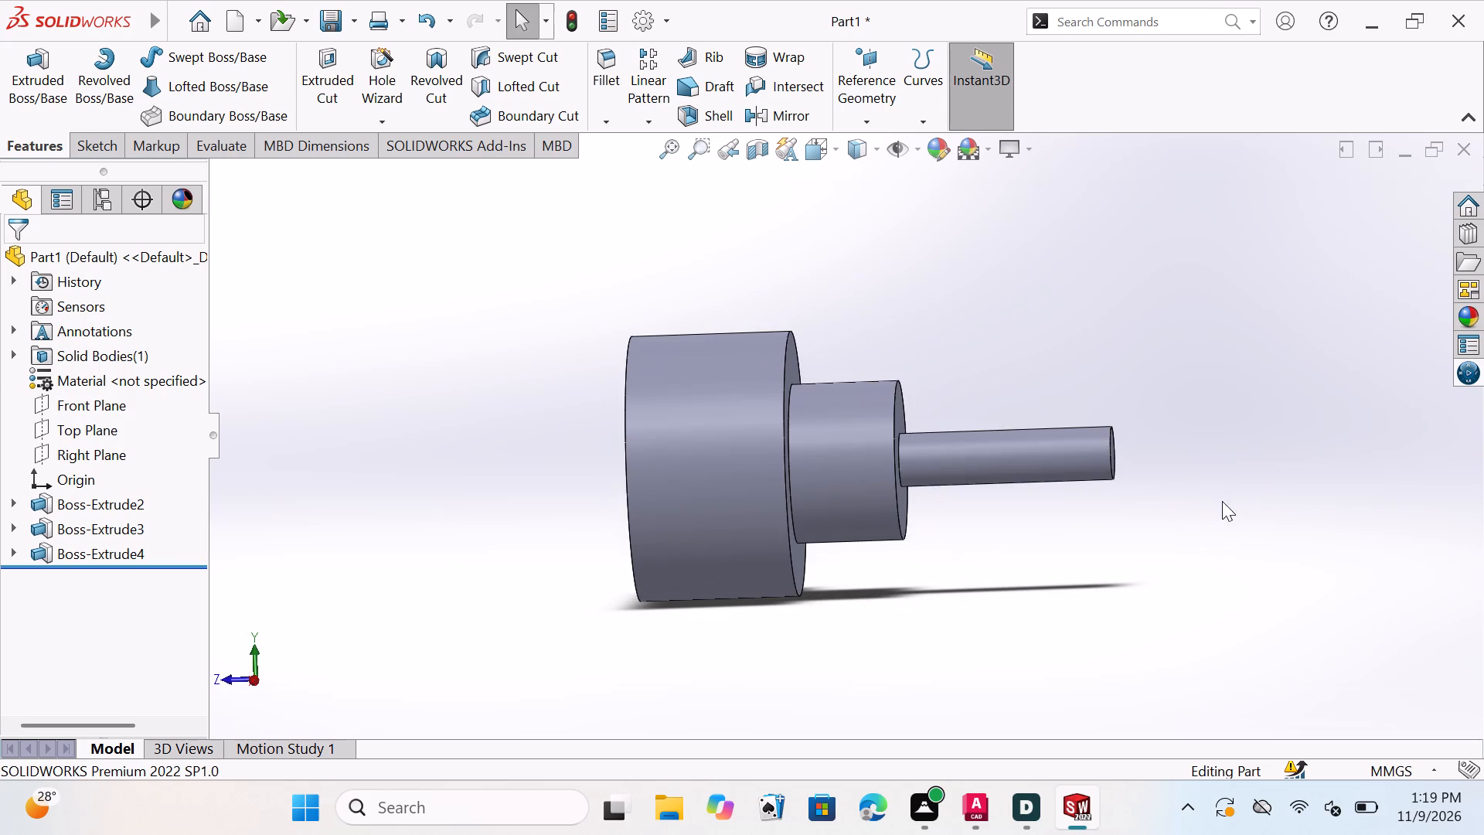
middle_drag(1108, 578, 1140, 527)
middle_drag(1151, 523, 1173, 516)
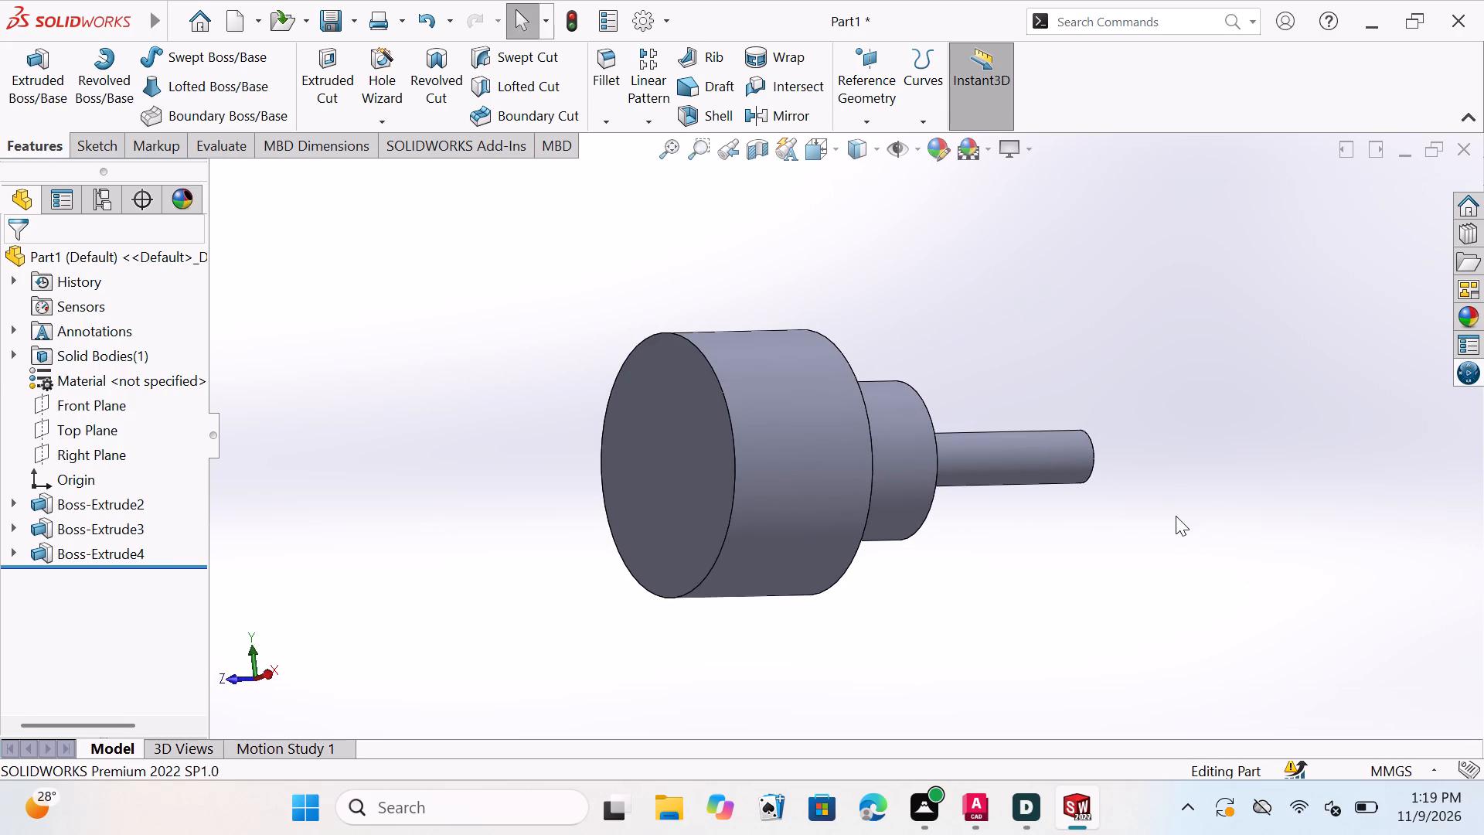
middle_drag(1115, 545, 1200, 524)
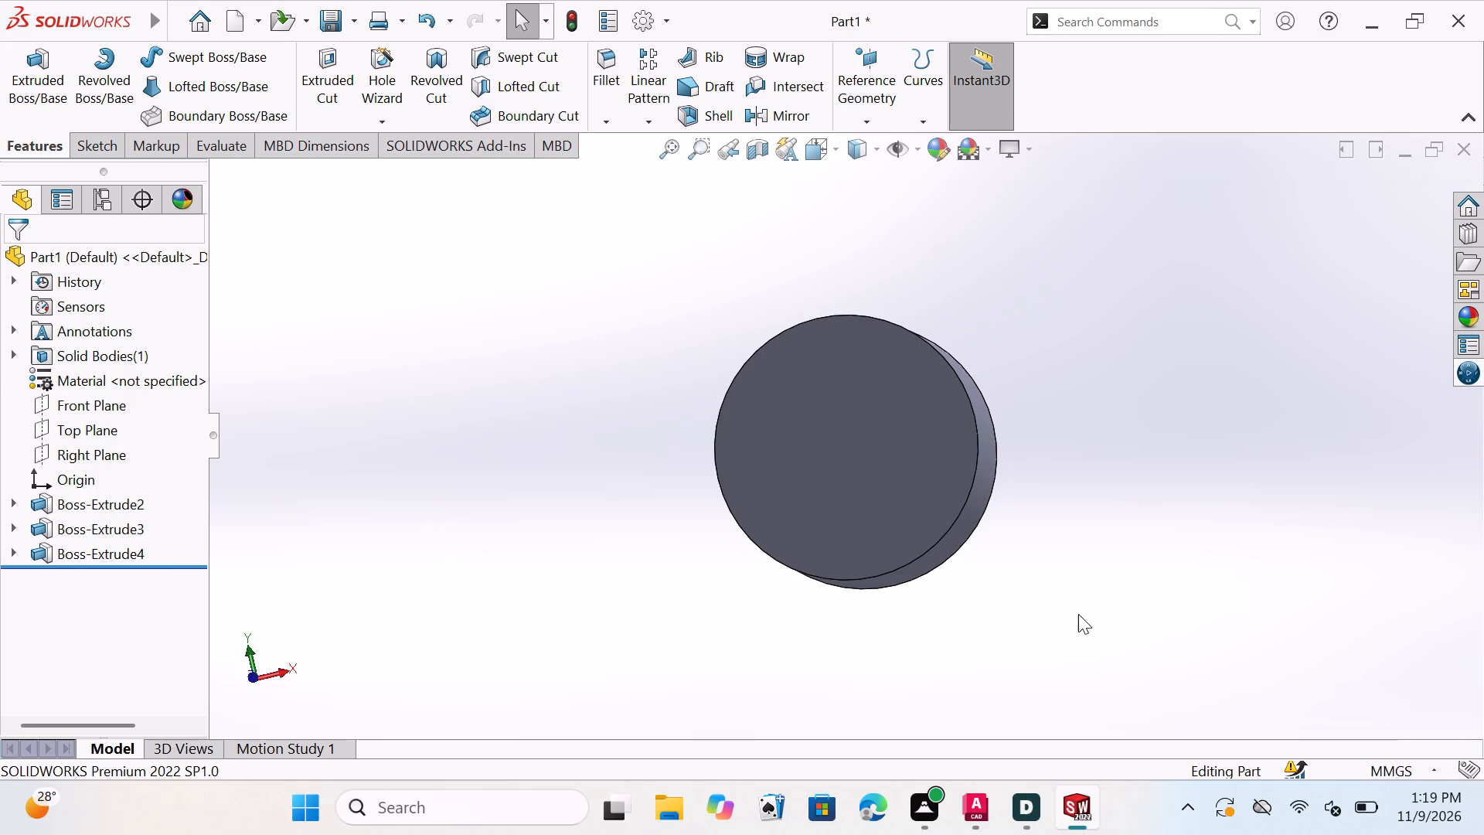
middle_drag(1049, 622, 1065, 654)
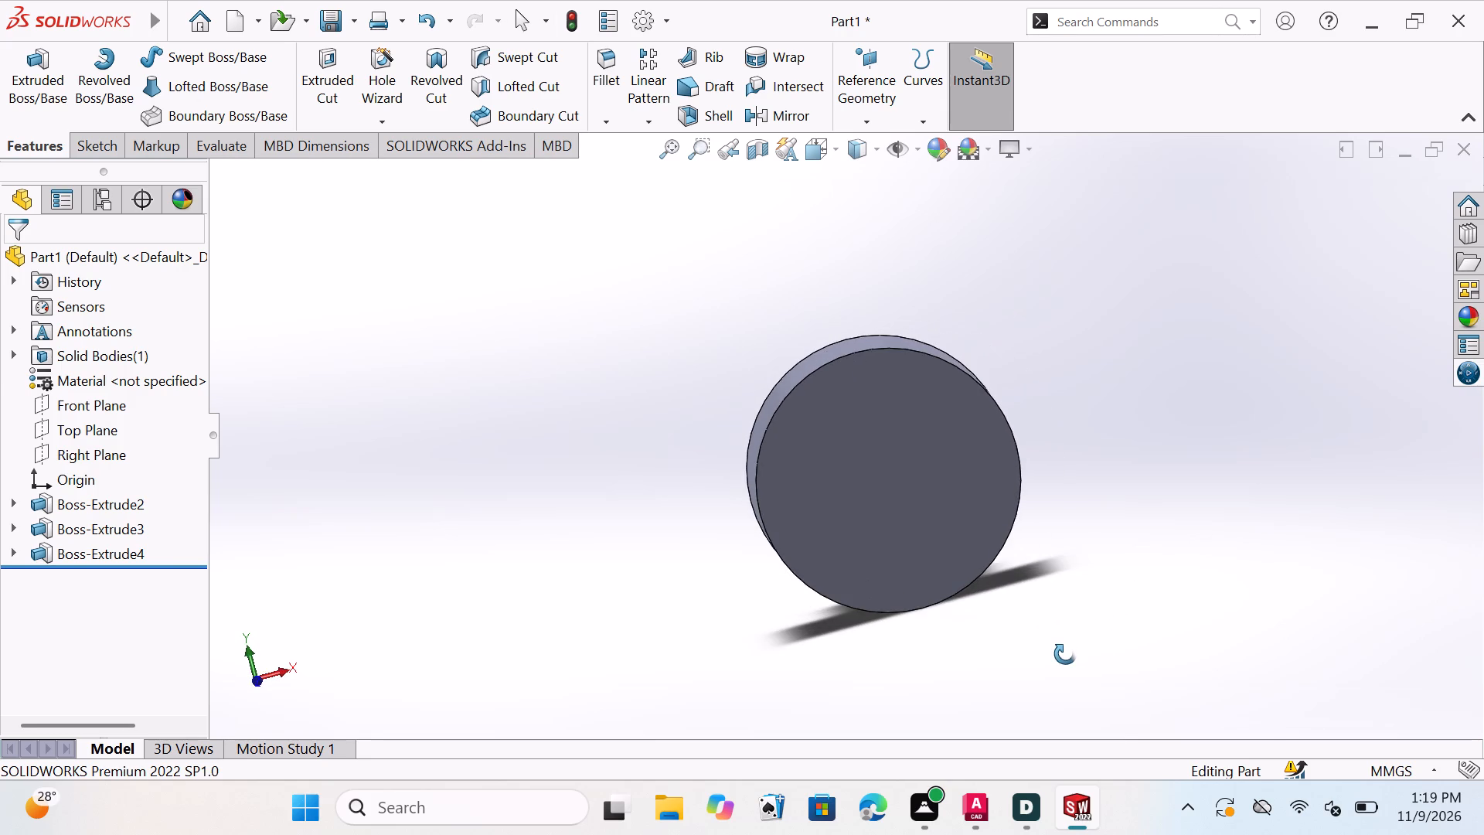
middle_drag(1065, 654, 1066, 658)
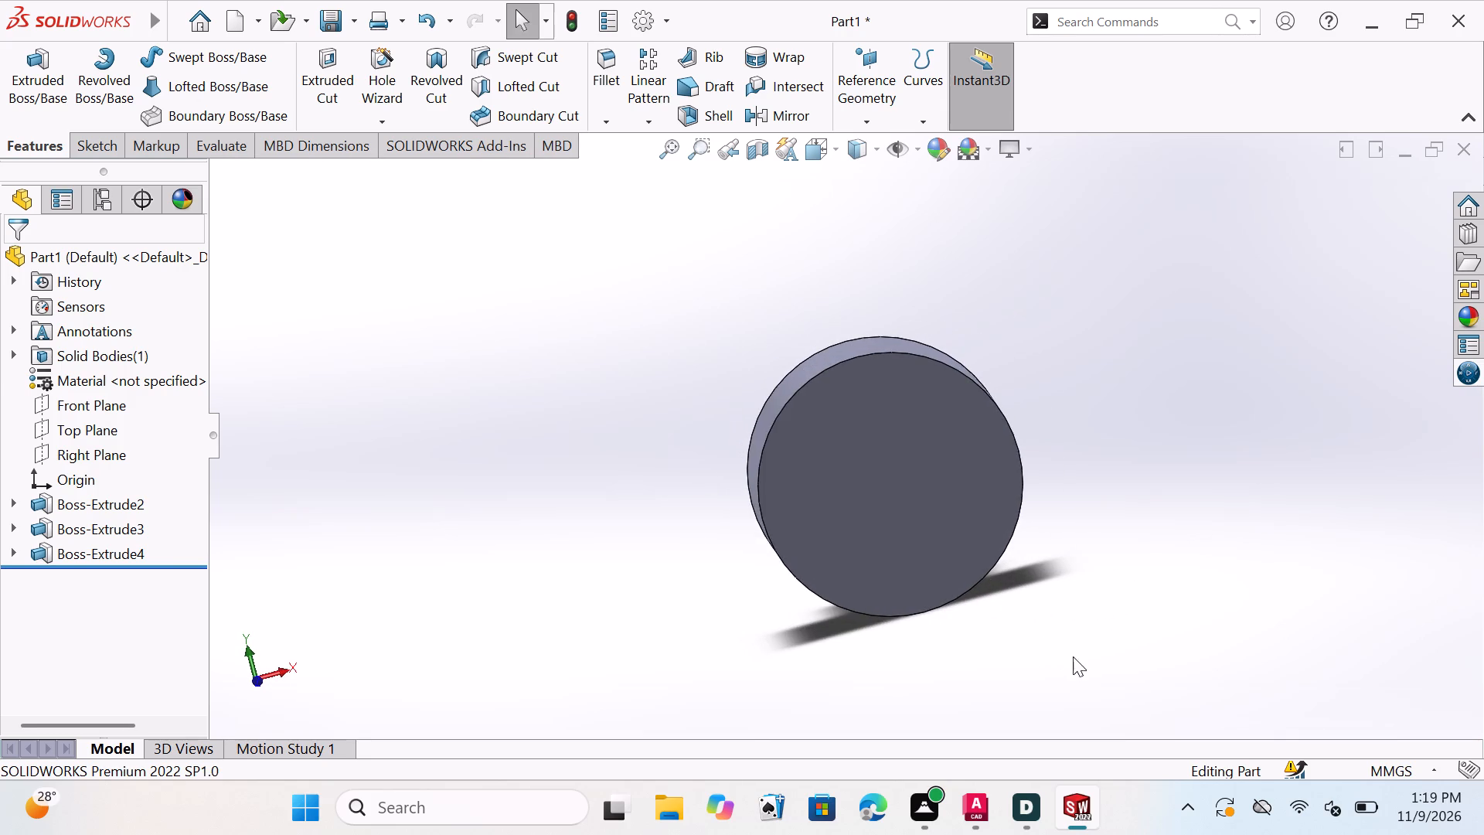
Sketch a circle centered on the origin with a radius of about 25.1 mm on the large cylinder's front face.
click(98, 401)
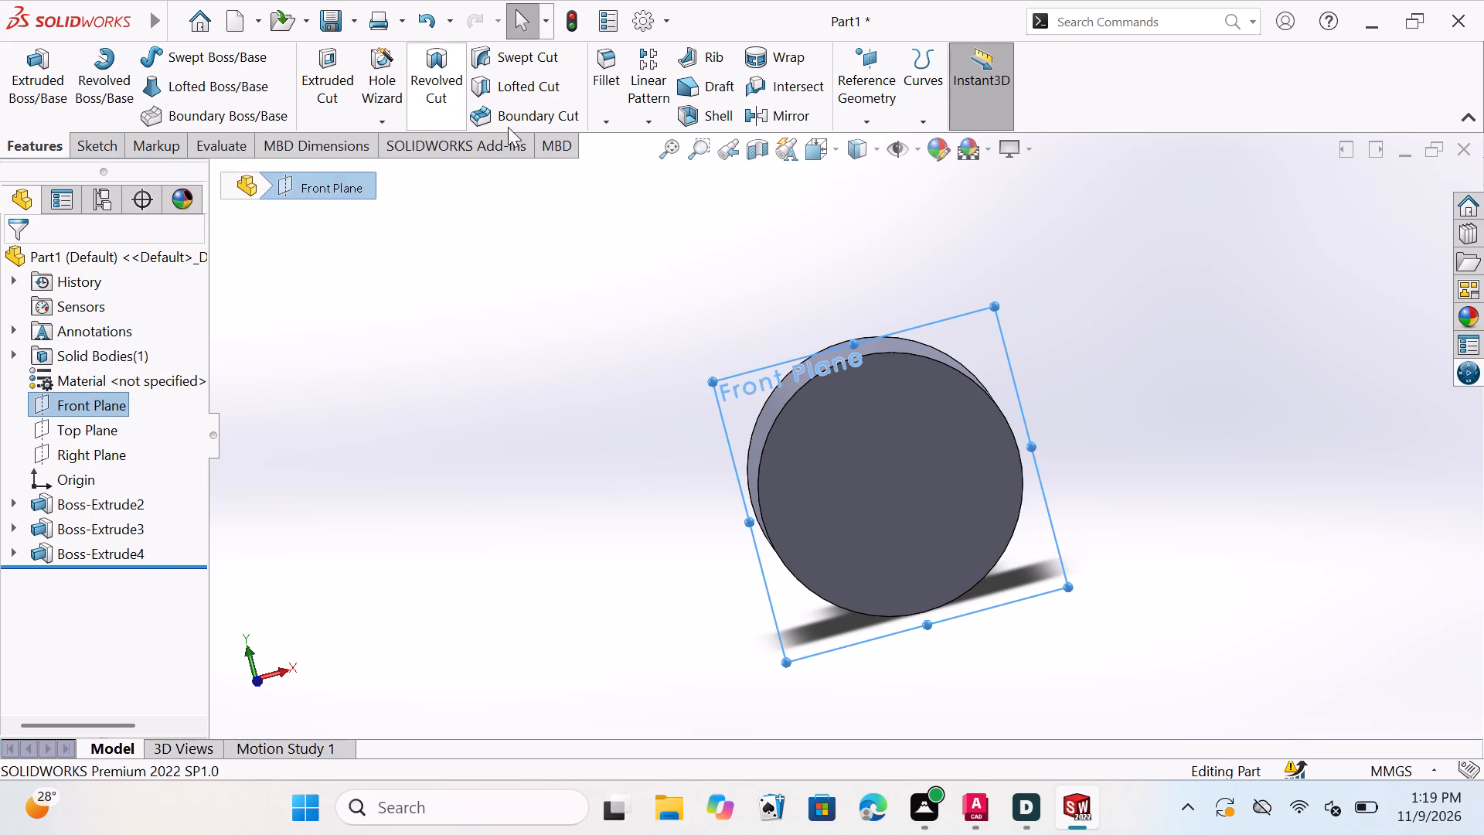
click(821, 152)
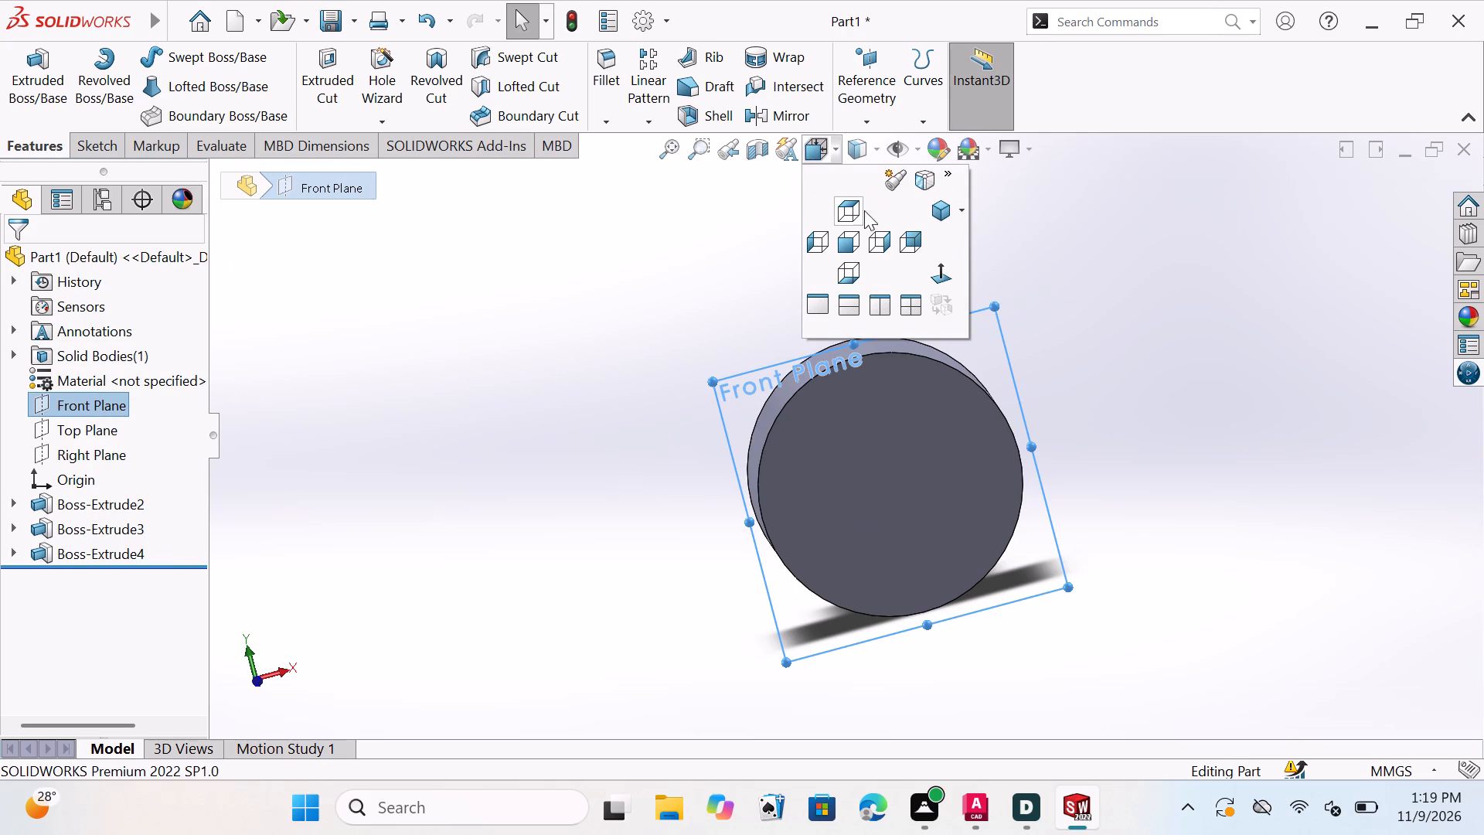
click(934, 272)
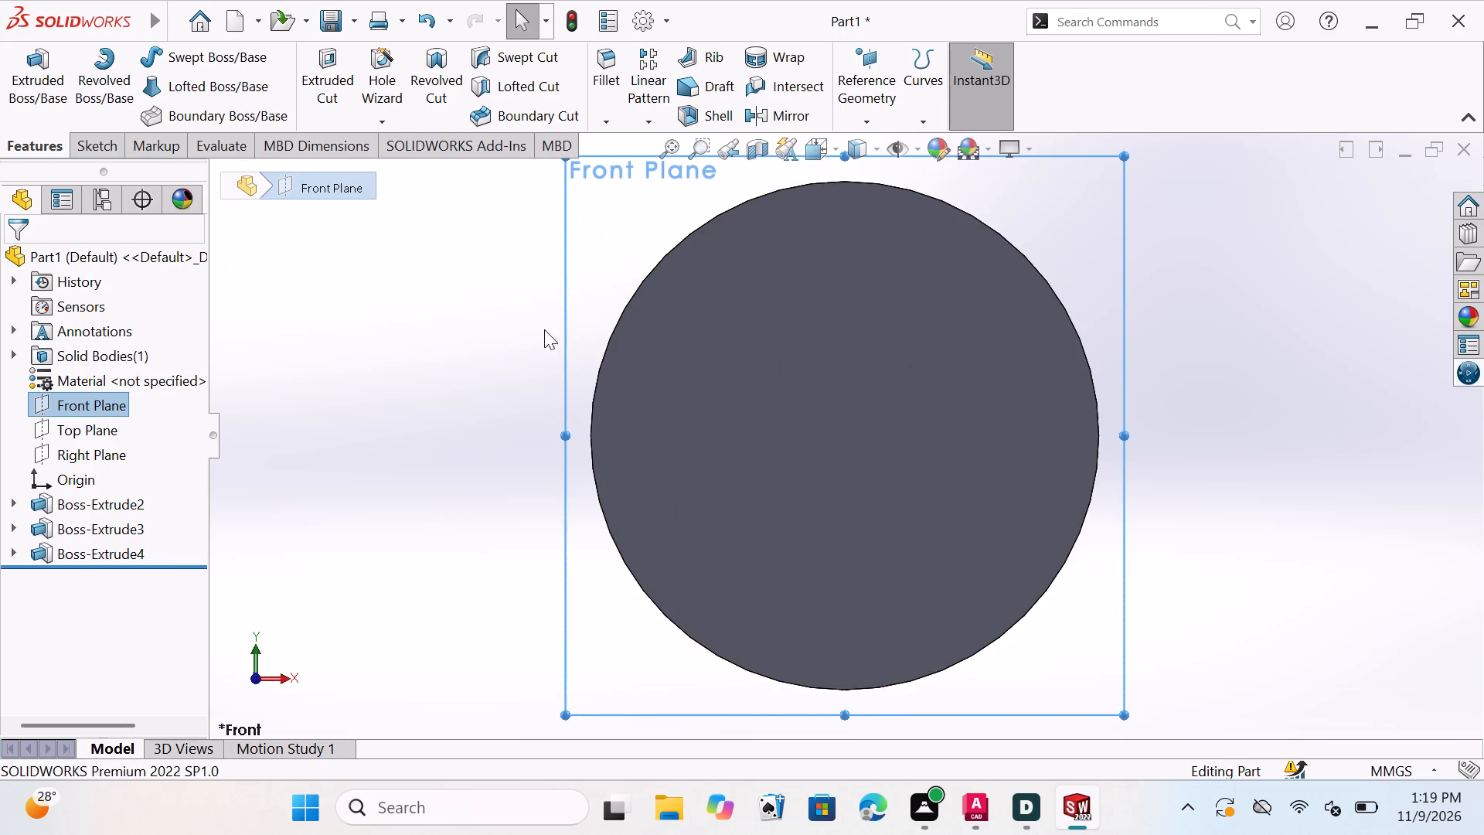
click(92, 145)
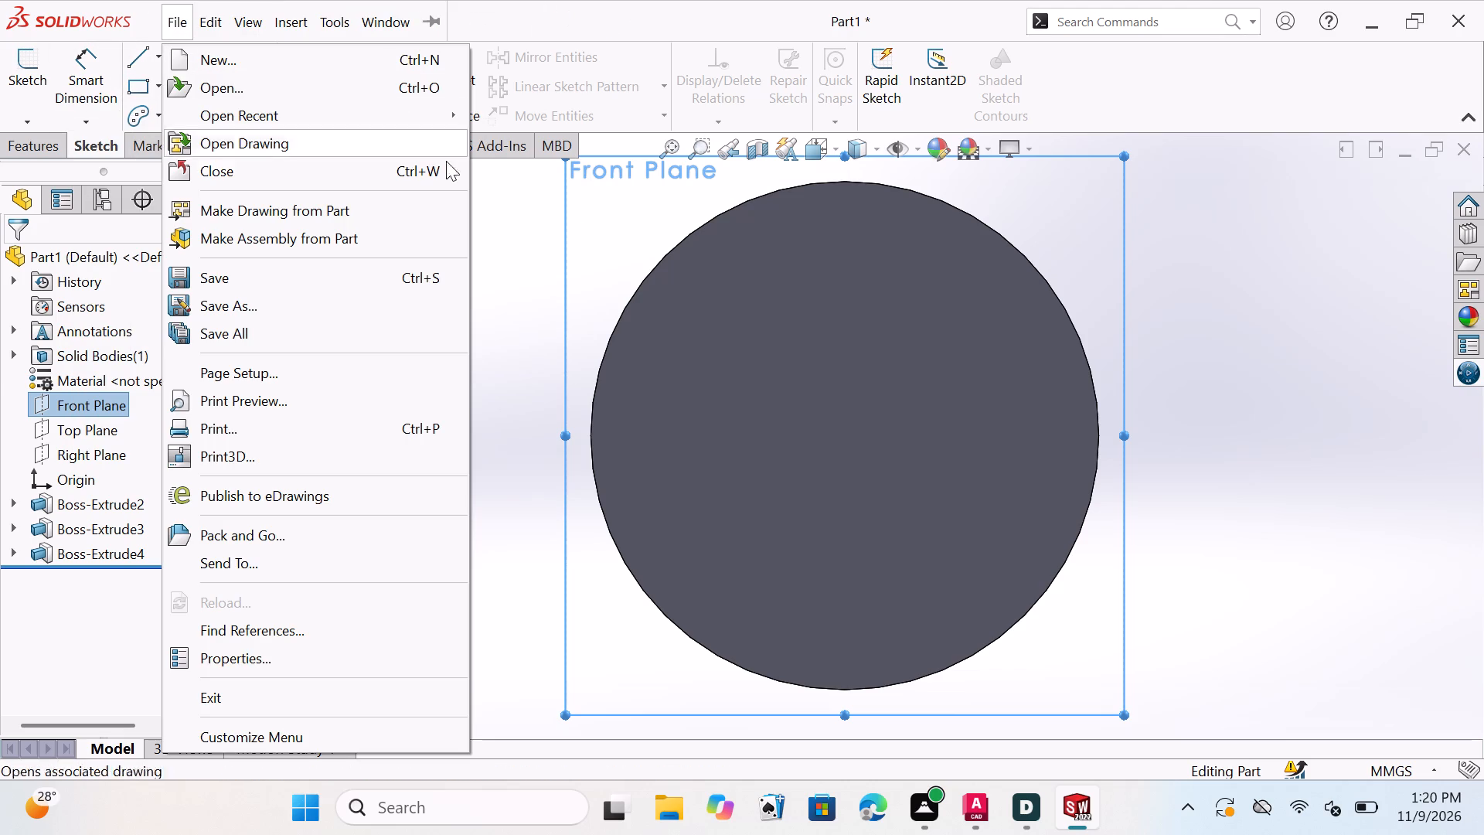
click(498, 305)
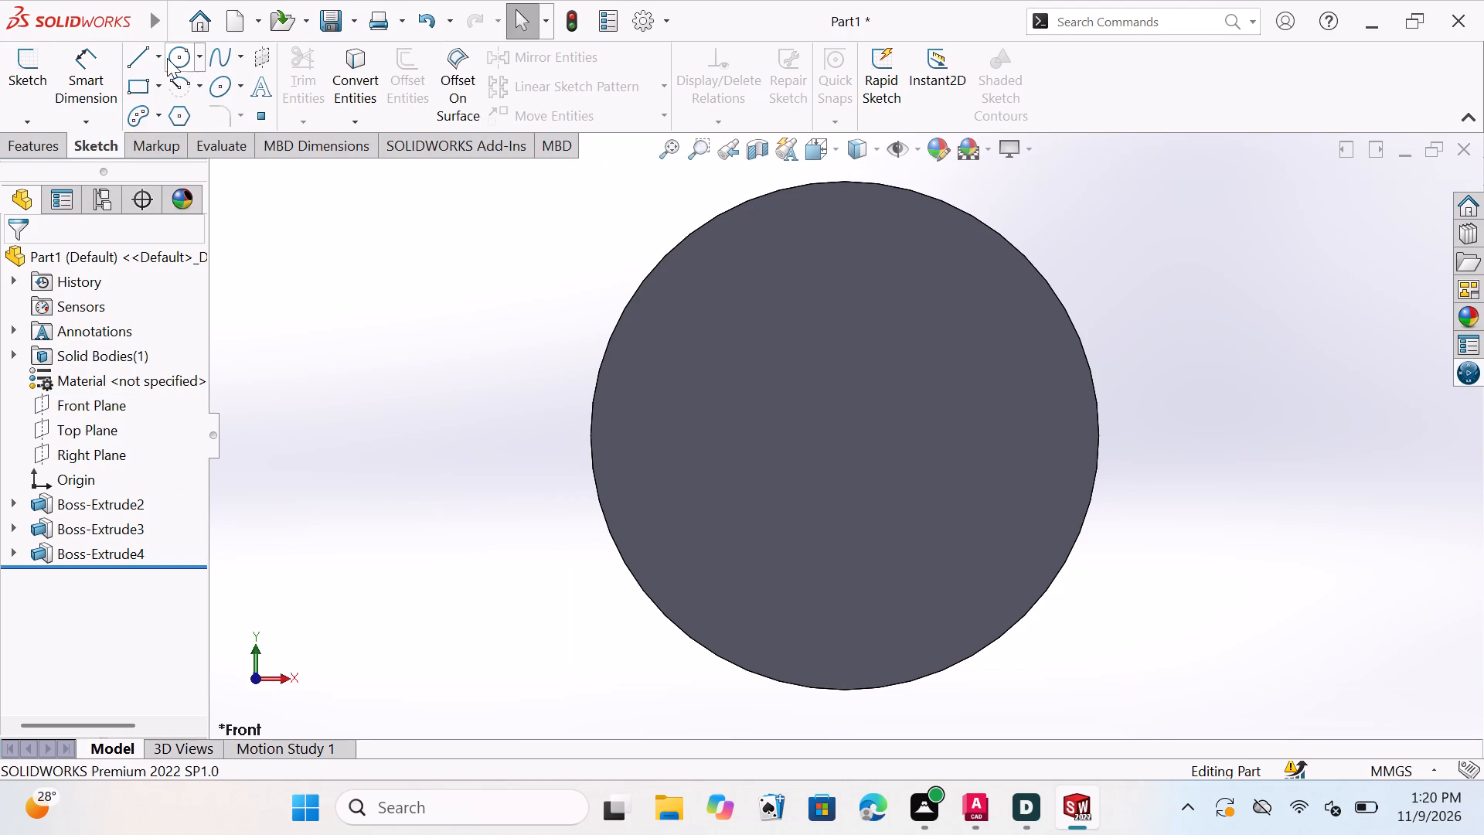
click(177, 53)
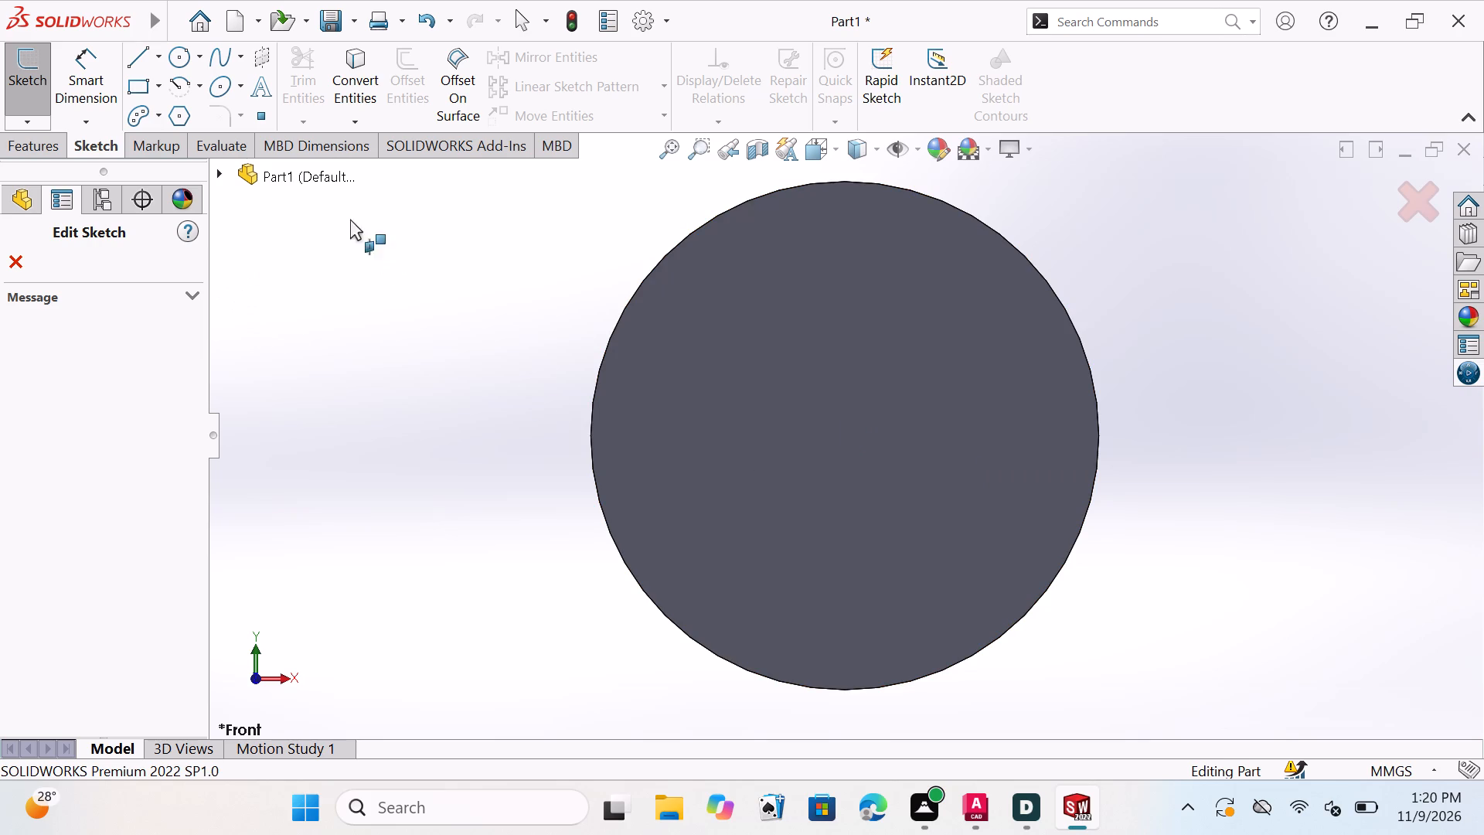
click(179, 53)
click(796, 465)
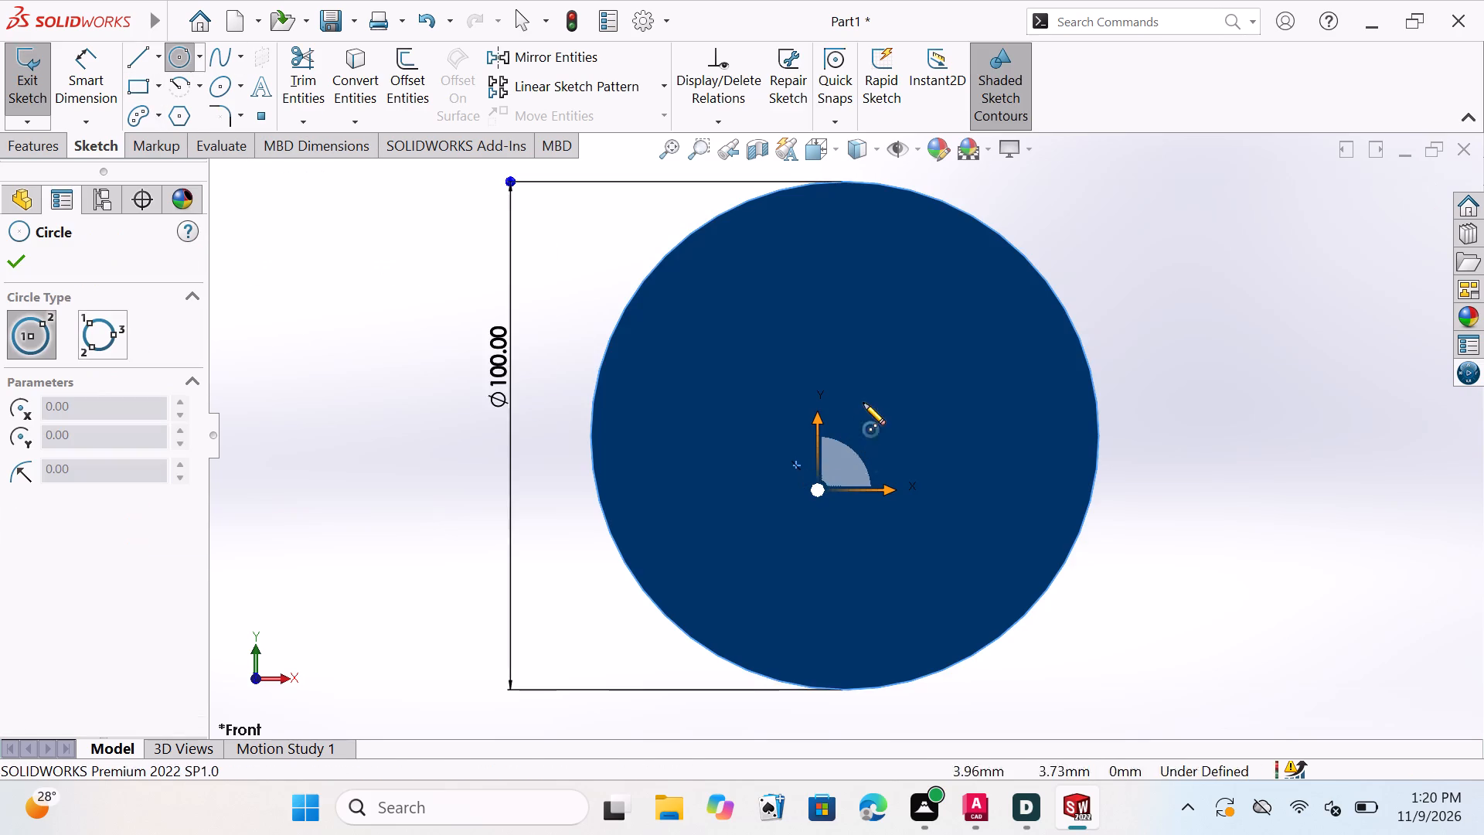
double_click(846, 436)
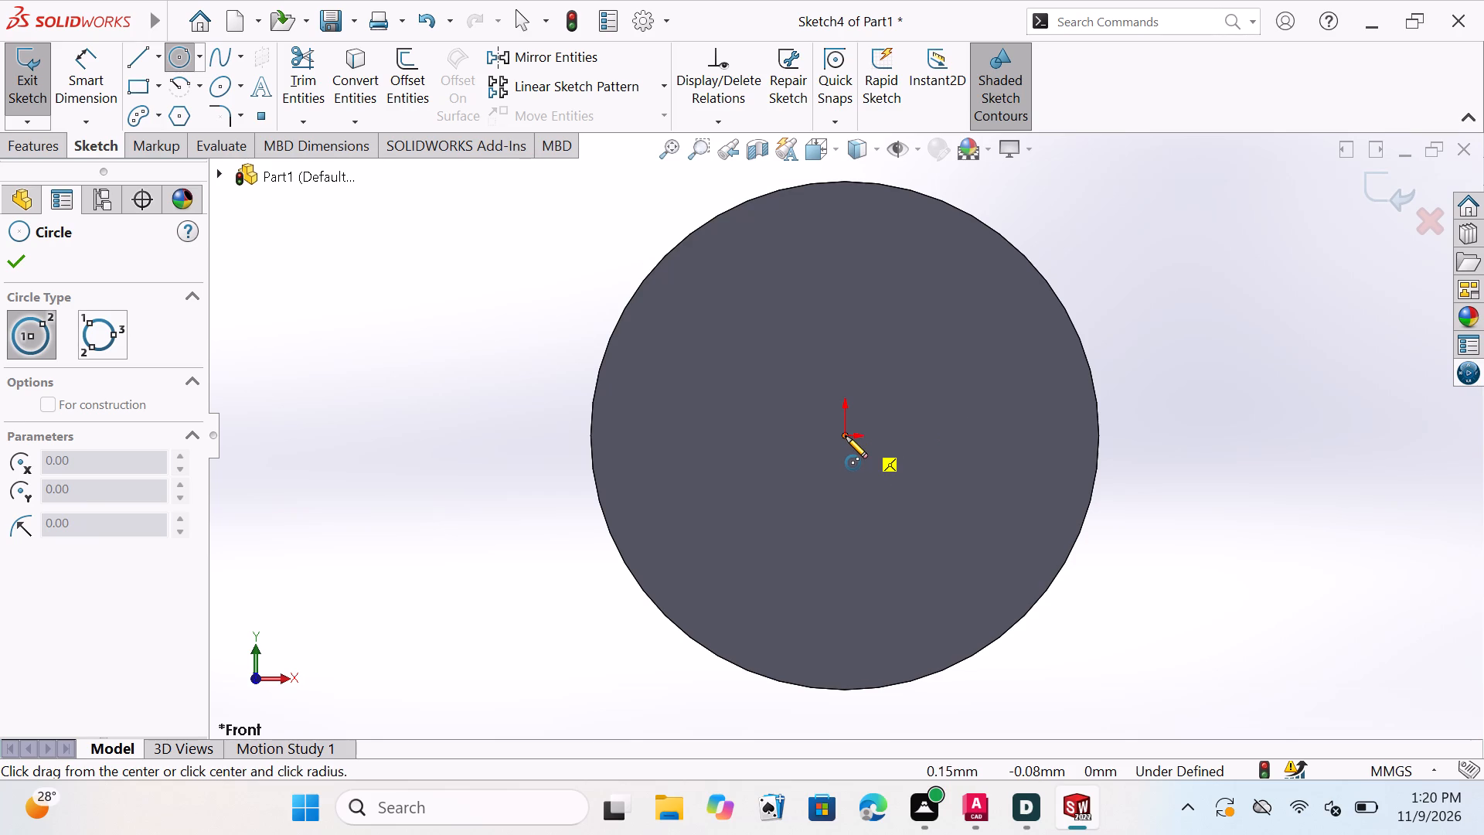
click(846, 436)
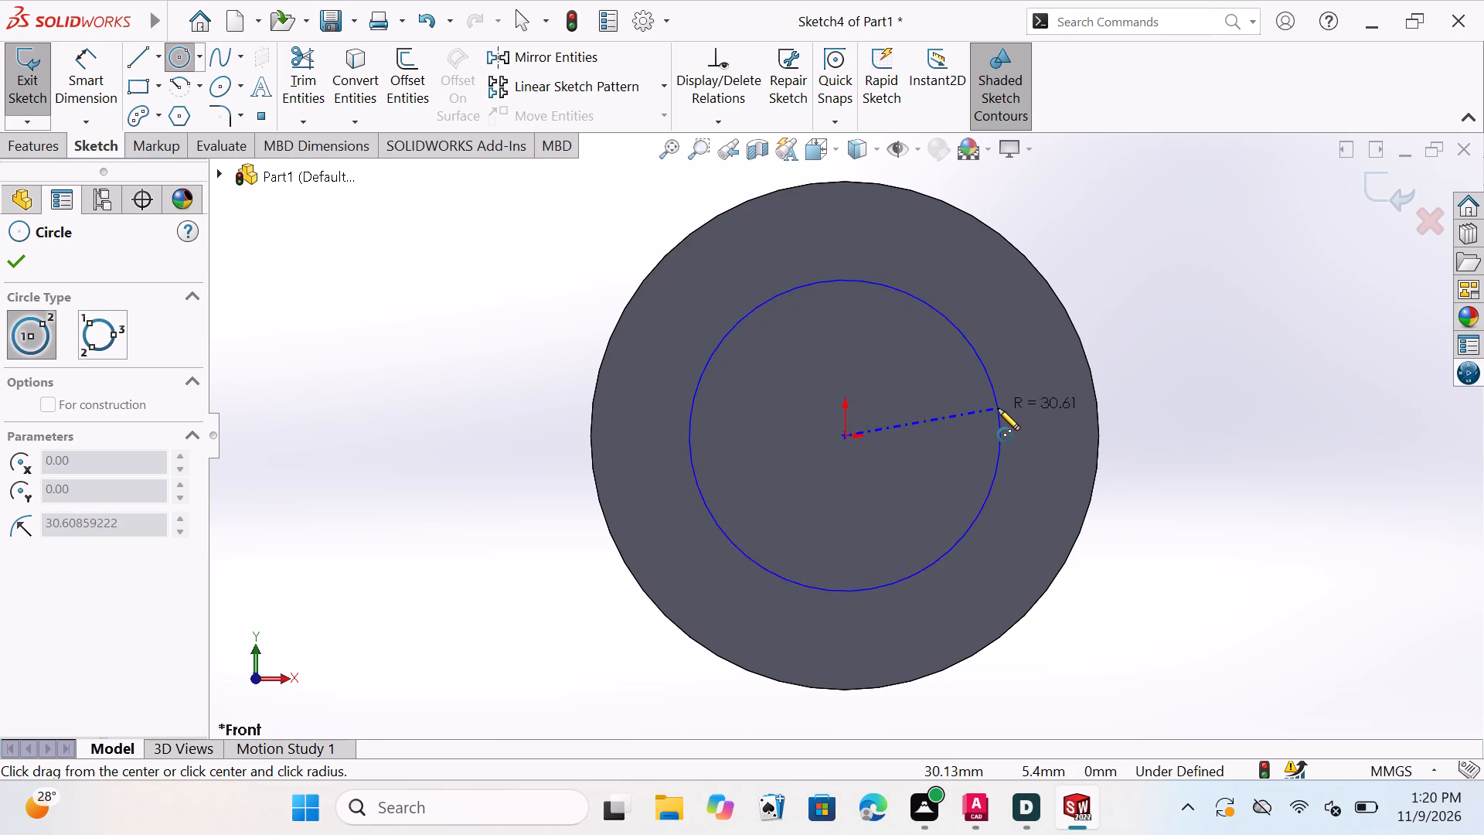
click(972, 421)
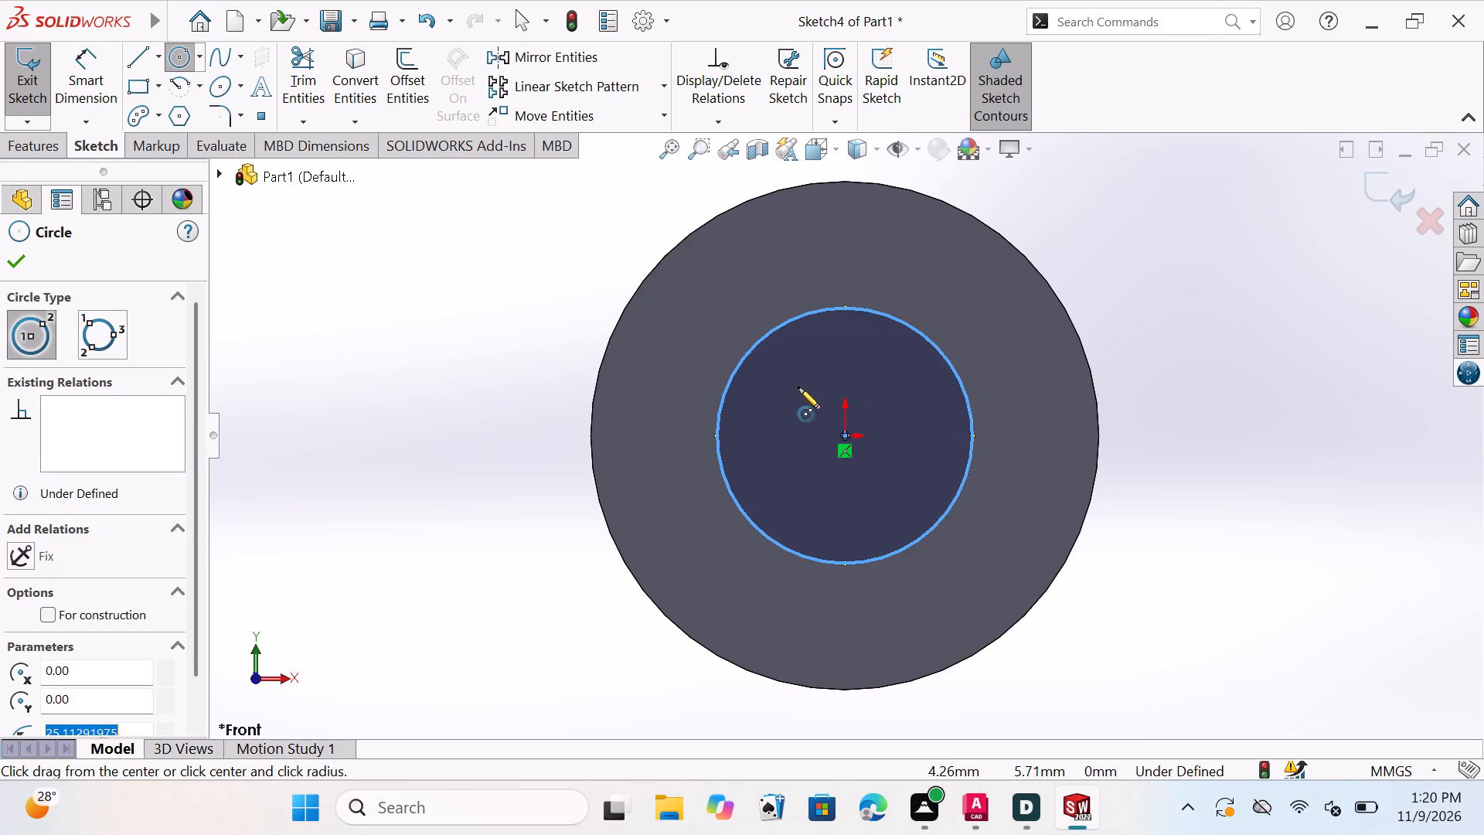
click(12, 257)
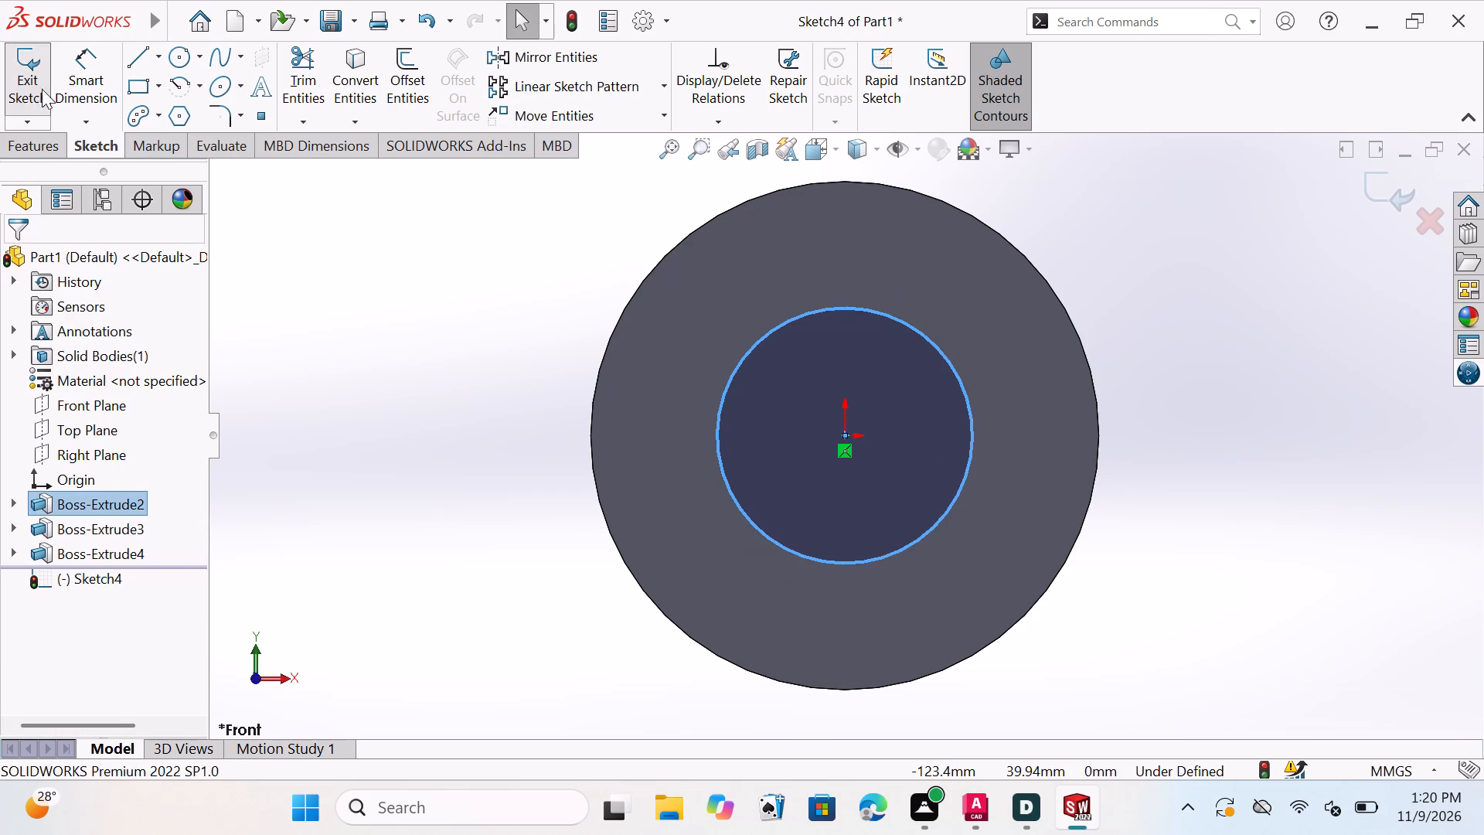
Dimension the new circle on the large cylinder's front face and set its diameter to 60 mm.
click(79, 55)
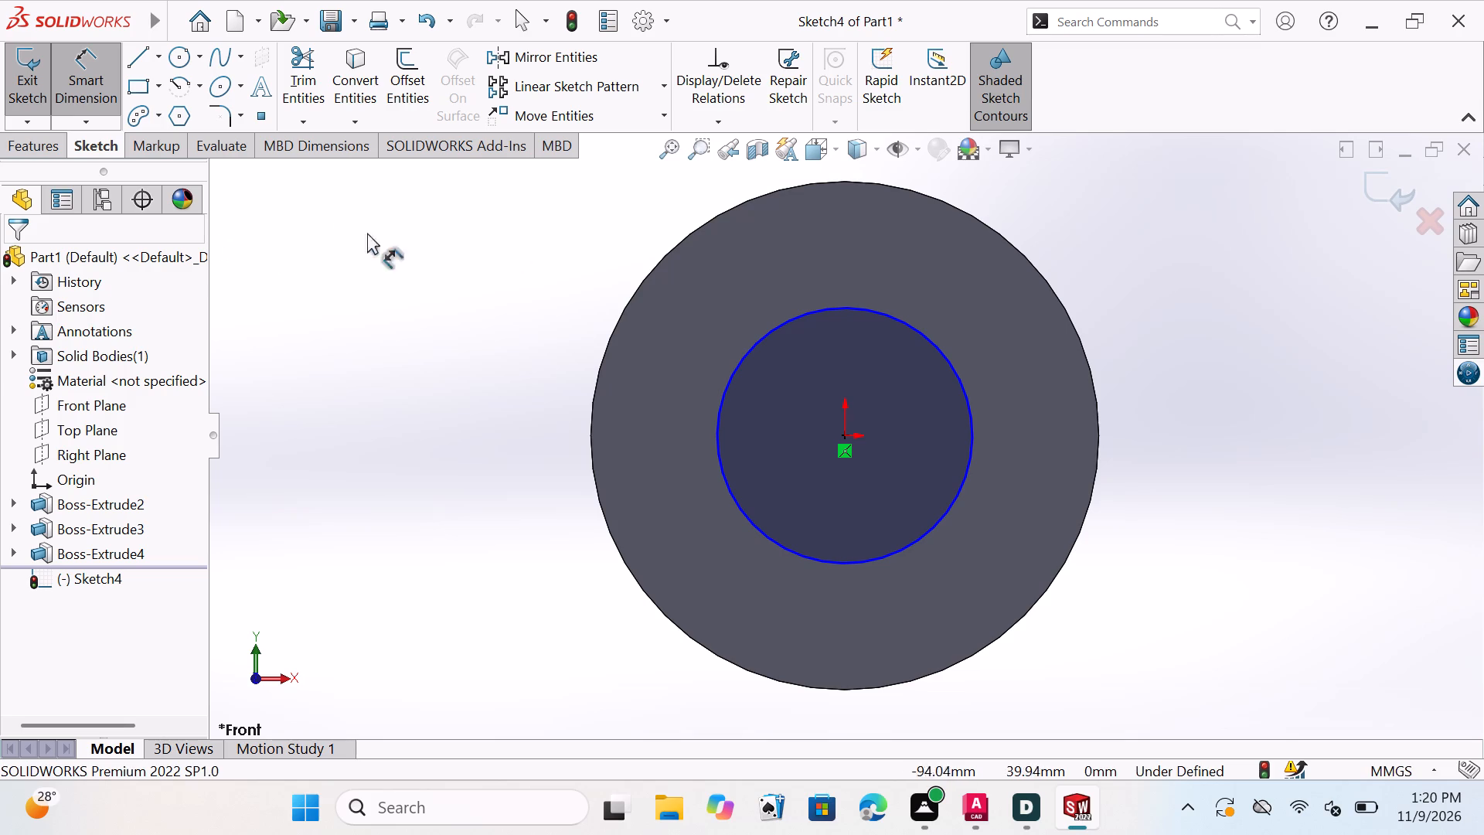
click(788, 319)
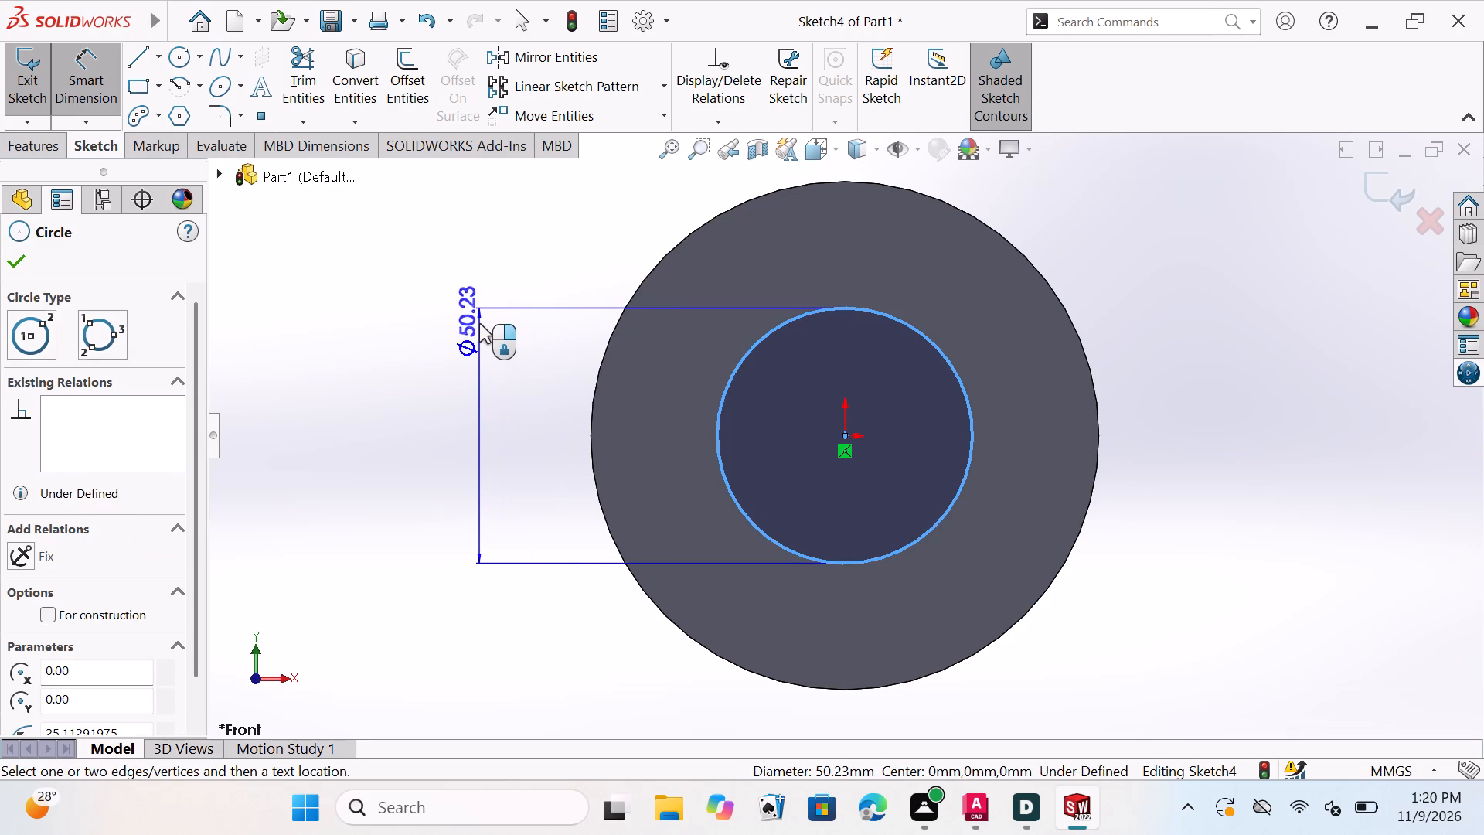
click(479, 323)
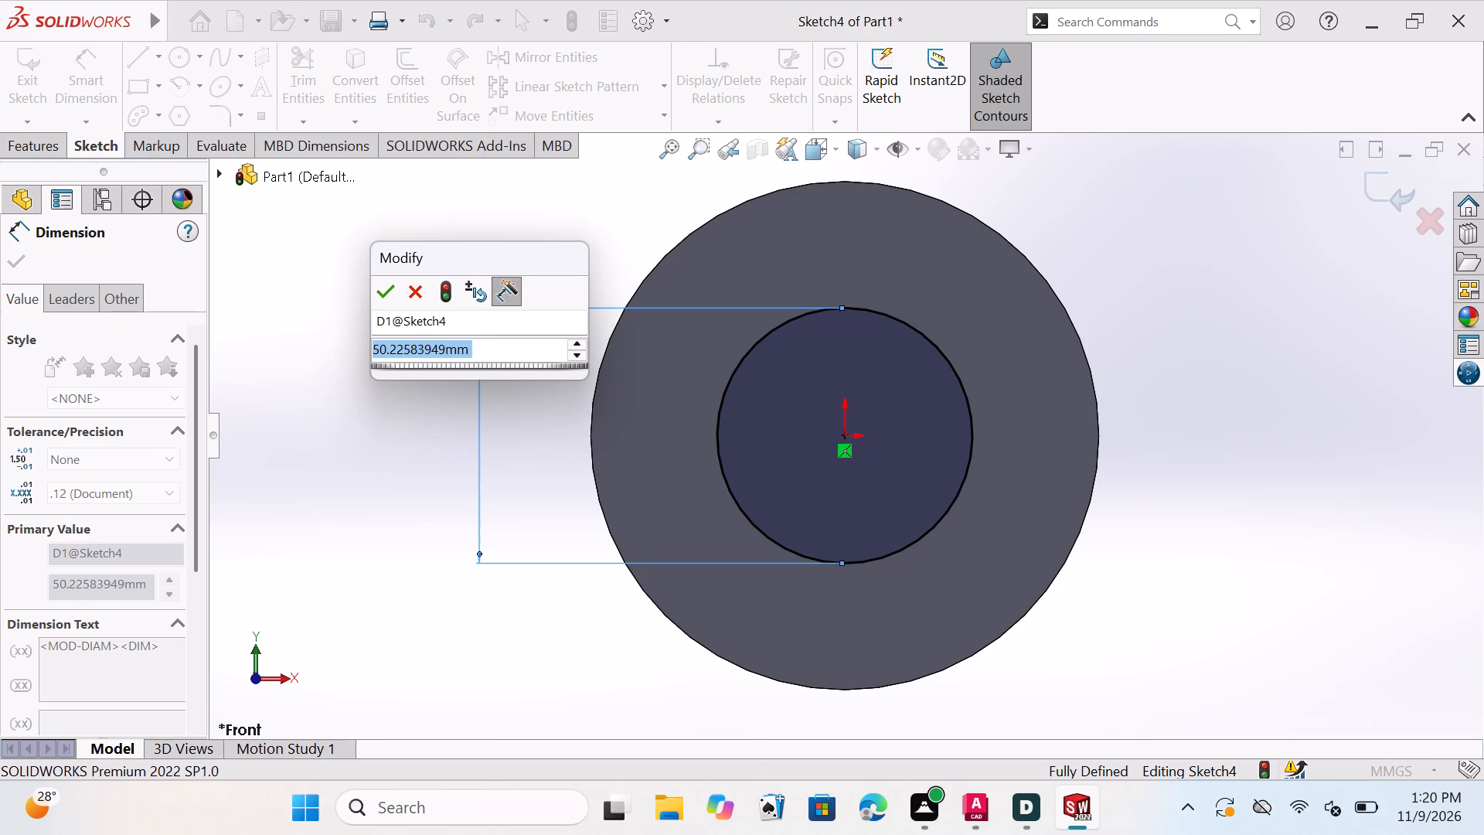
click(502, 343)
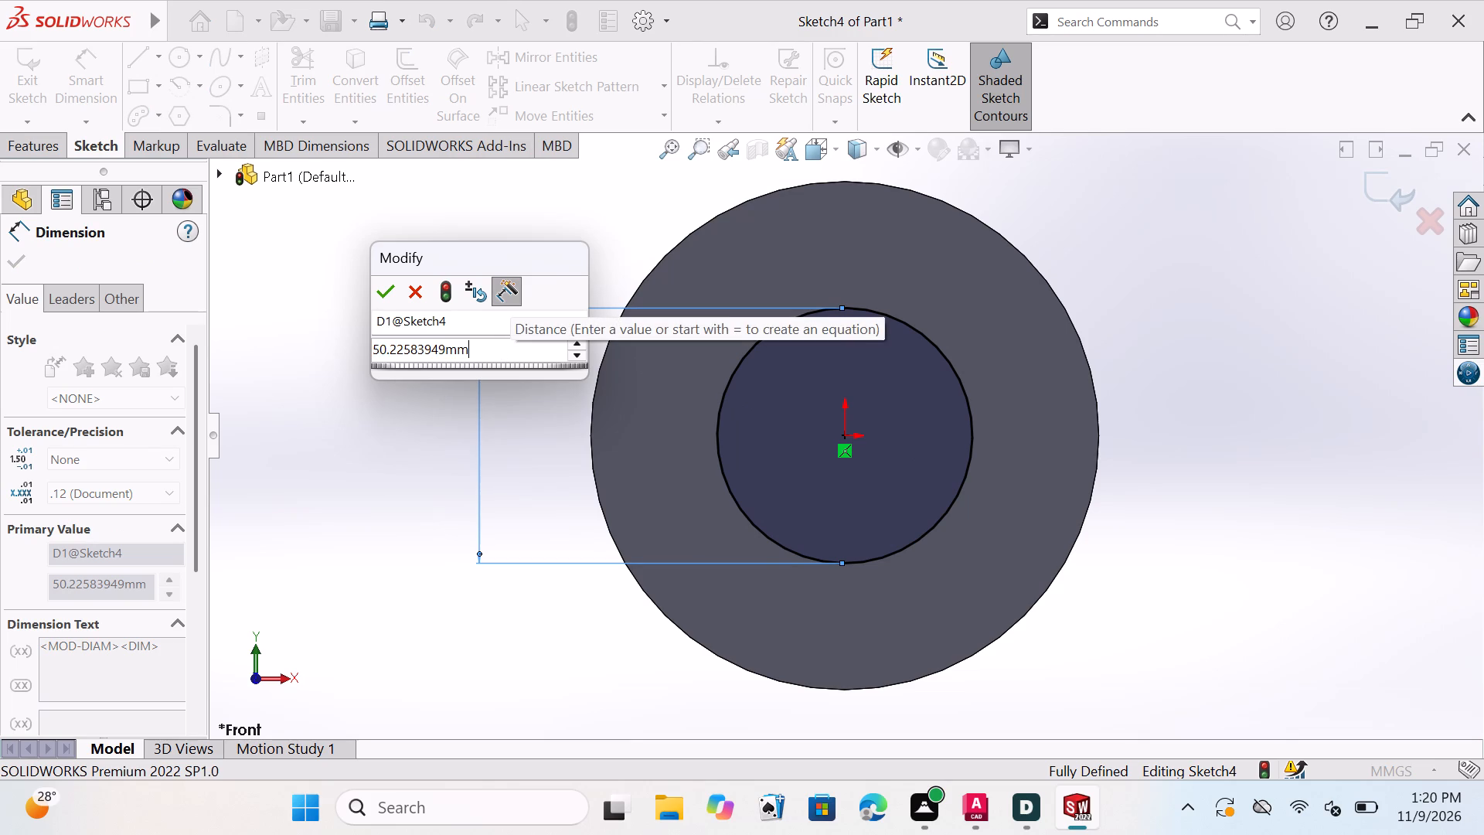
key(BackSpace)
key(BackSpace)
key(BackSpace)
key(BackSpace)
key(BackSpace)
key(BackSpace)
key(BackSpace)
key(BackSpace)
key(BackSpace)
key(BackSpace)
key(BackSpace)
key(BackSpace)
key(BackSpace)
key(BackSpace)
key(BackSpace)
key(BackSpace)
key(BackSpace)
key(BackSpace)
key(BackSpace)
key(BackSpace)
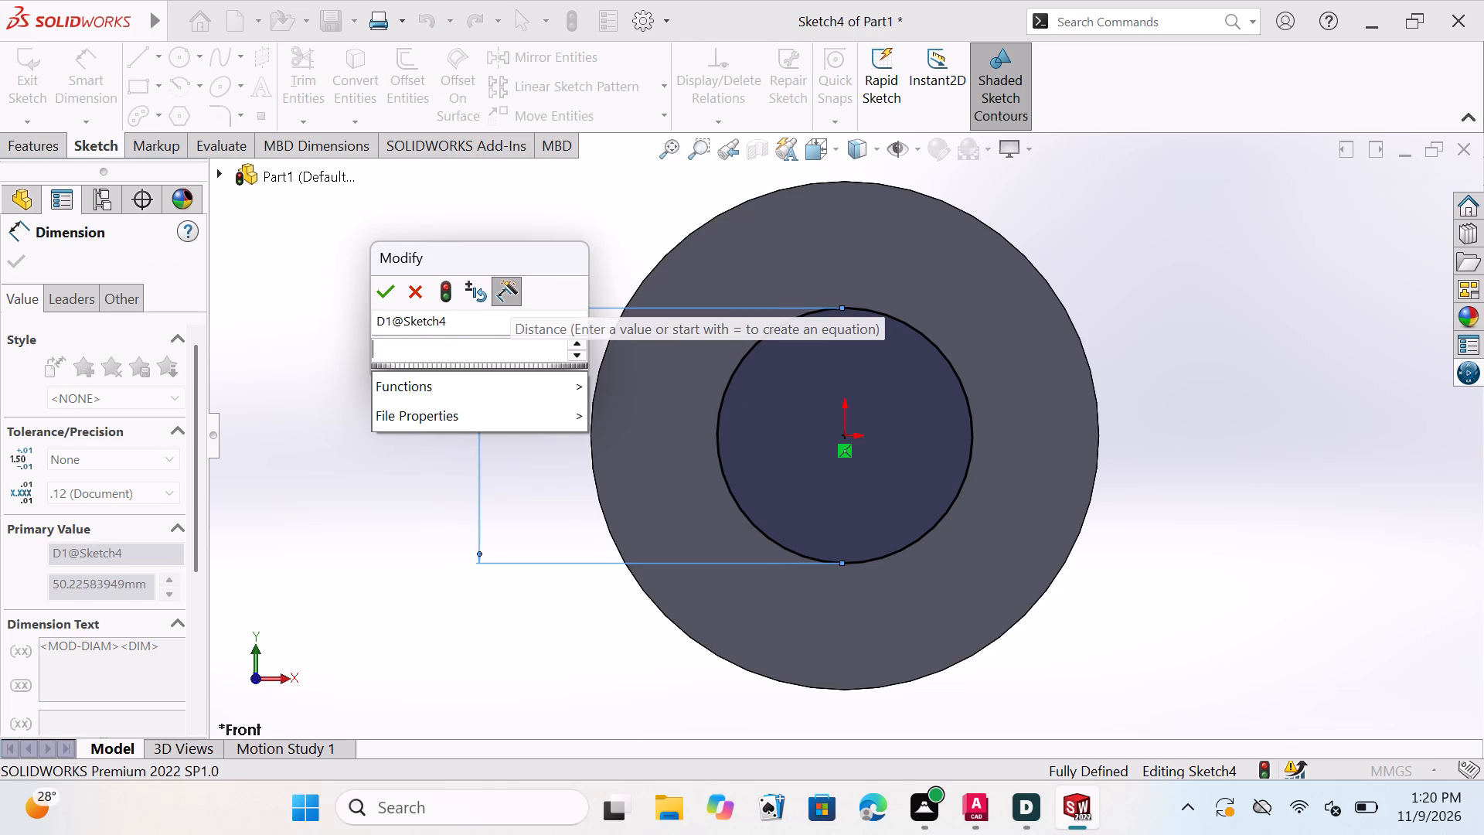
key(BackSpace)
text(60)
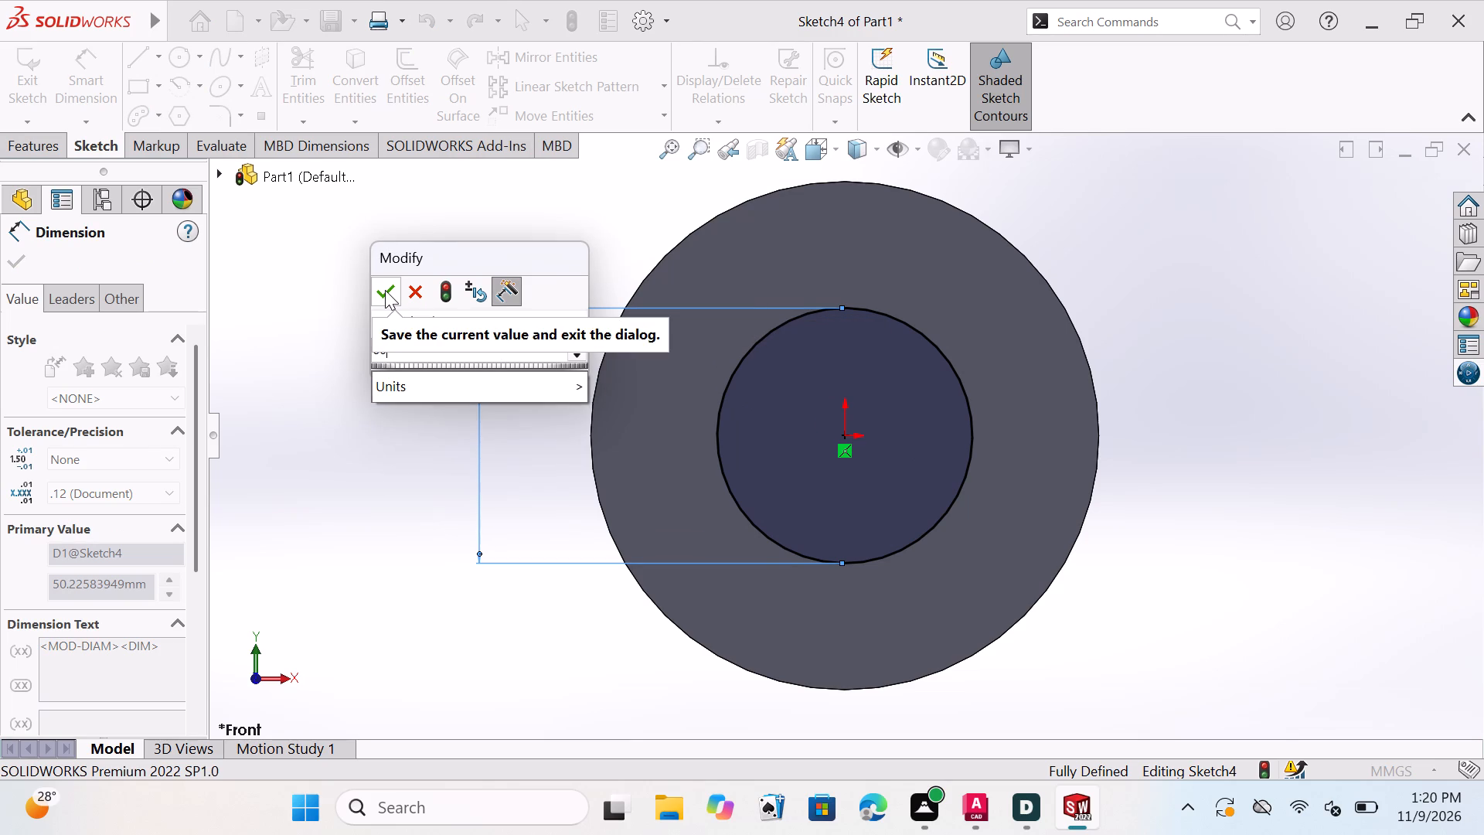
click(385, 290)
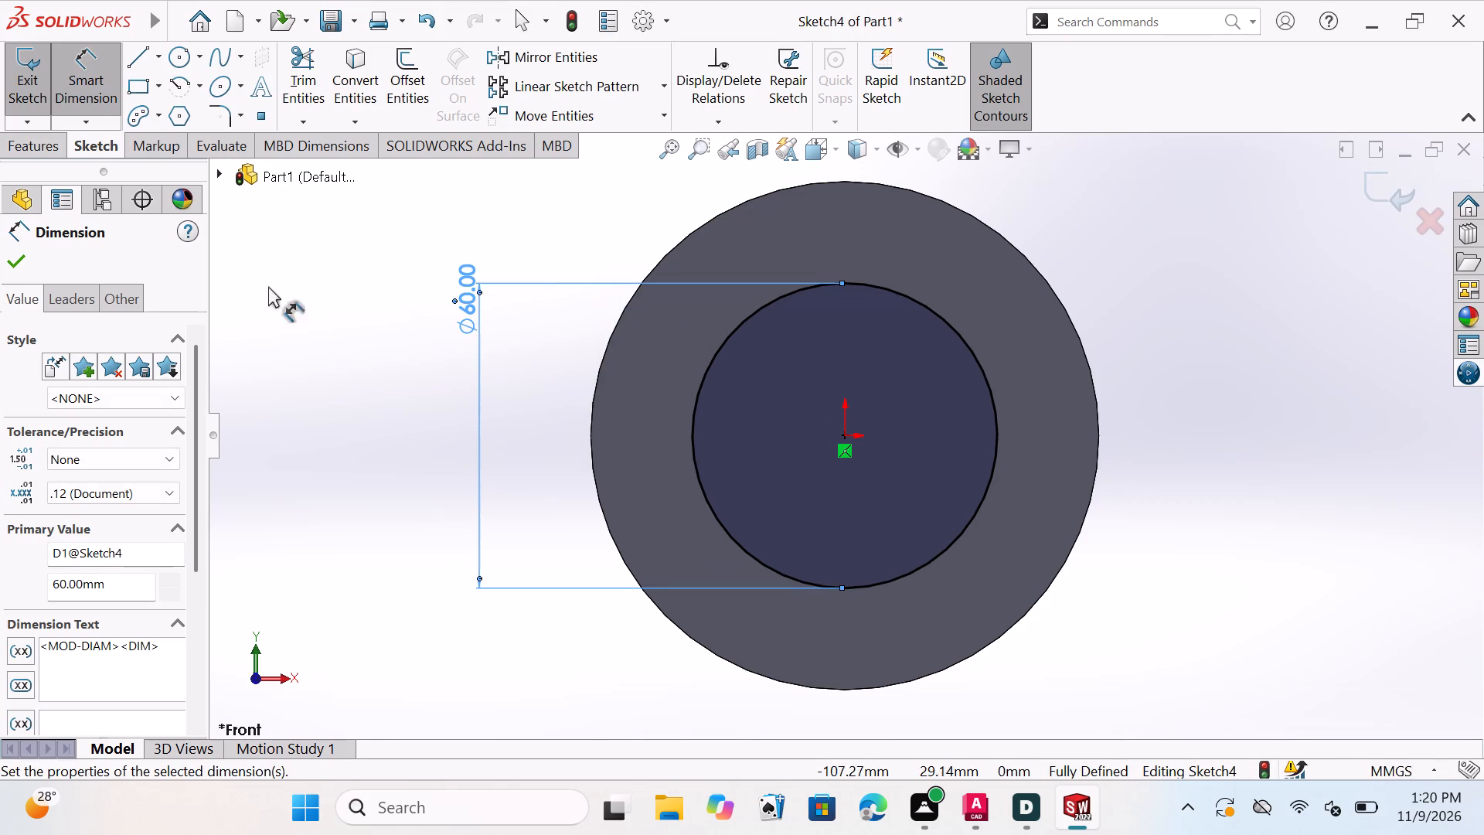
click(18, 257)
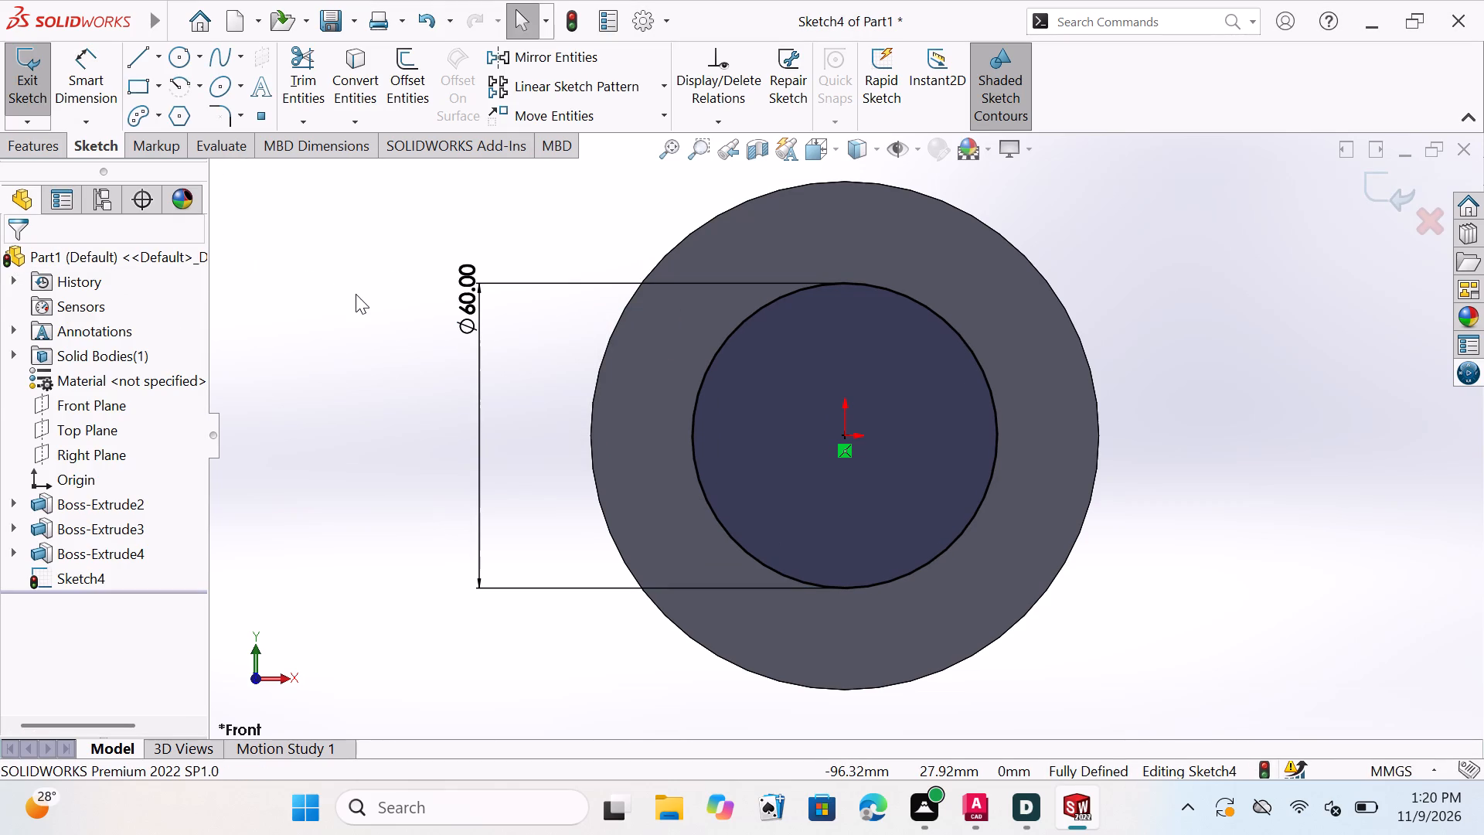
key(Escape)
key(Escape)
key(Escape)
key(Escape)
key(Escape)
key(Escape)
key(Escape)
key(Escape)
key(Escape)
key(Escape)
key(Escape)
key(Escape)
key(Escape)
key(Escape)
key(Escape)
key(Escape)
key(Escape)
key(Escape)
key(Escape)
key(Escape)
Extrude the 60 mm circle on the large cylinder's front face as a blind boss 40 mm deep, merged with the part.
middle_drag(1223, 445, 1156, 459)
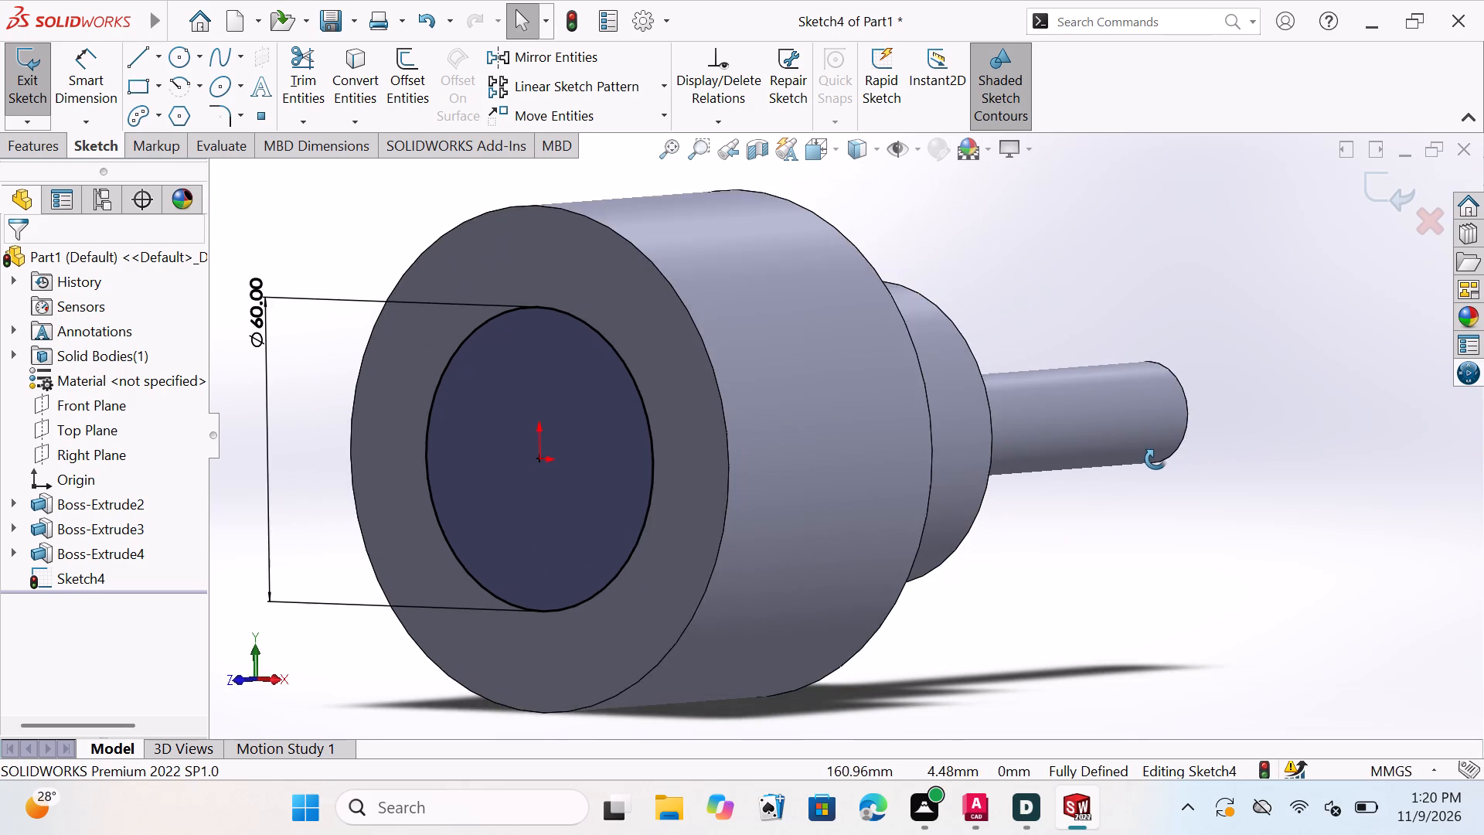
middle_drag(1156, 459, 1142, 471)
scroll(1031, 523, down, 1)
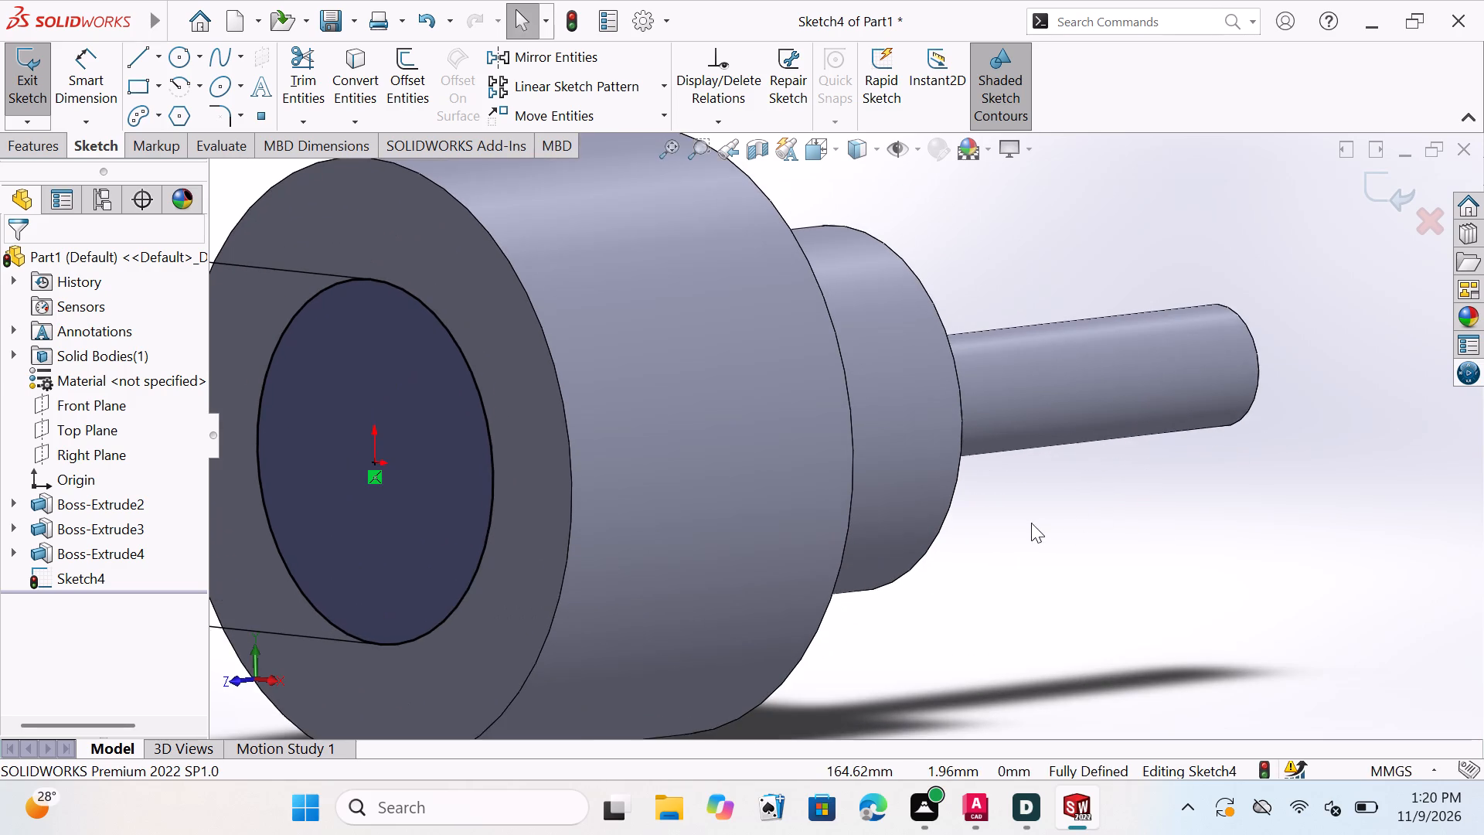
scroll(1031, 523, up, 3)
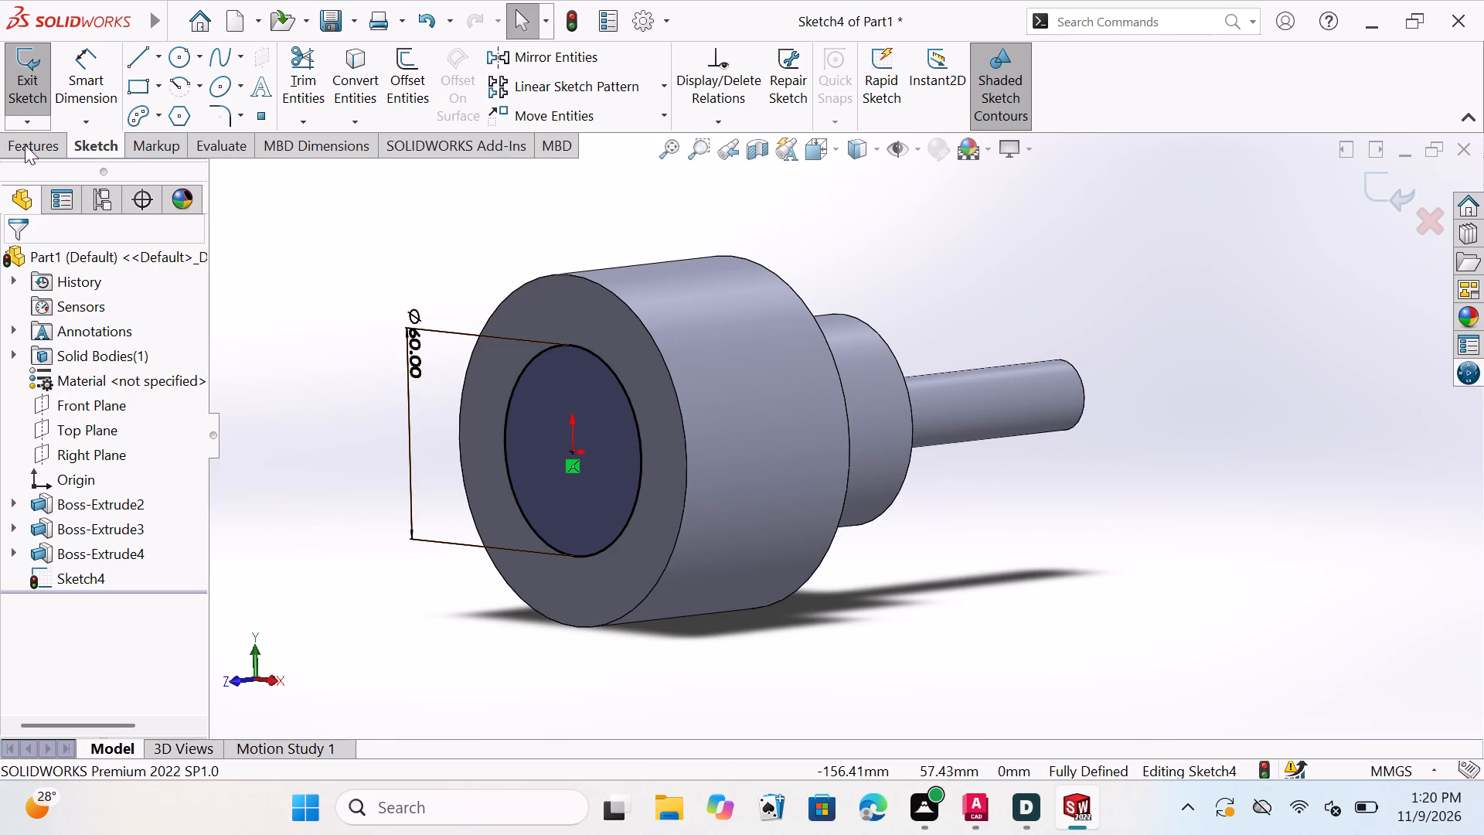
click(17, 139)
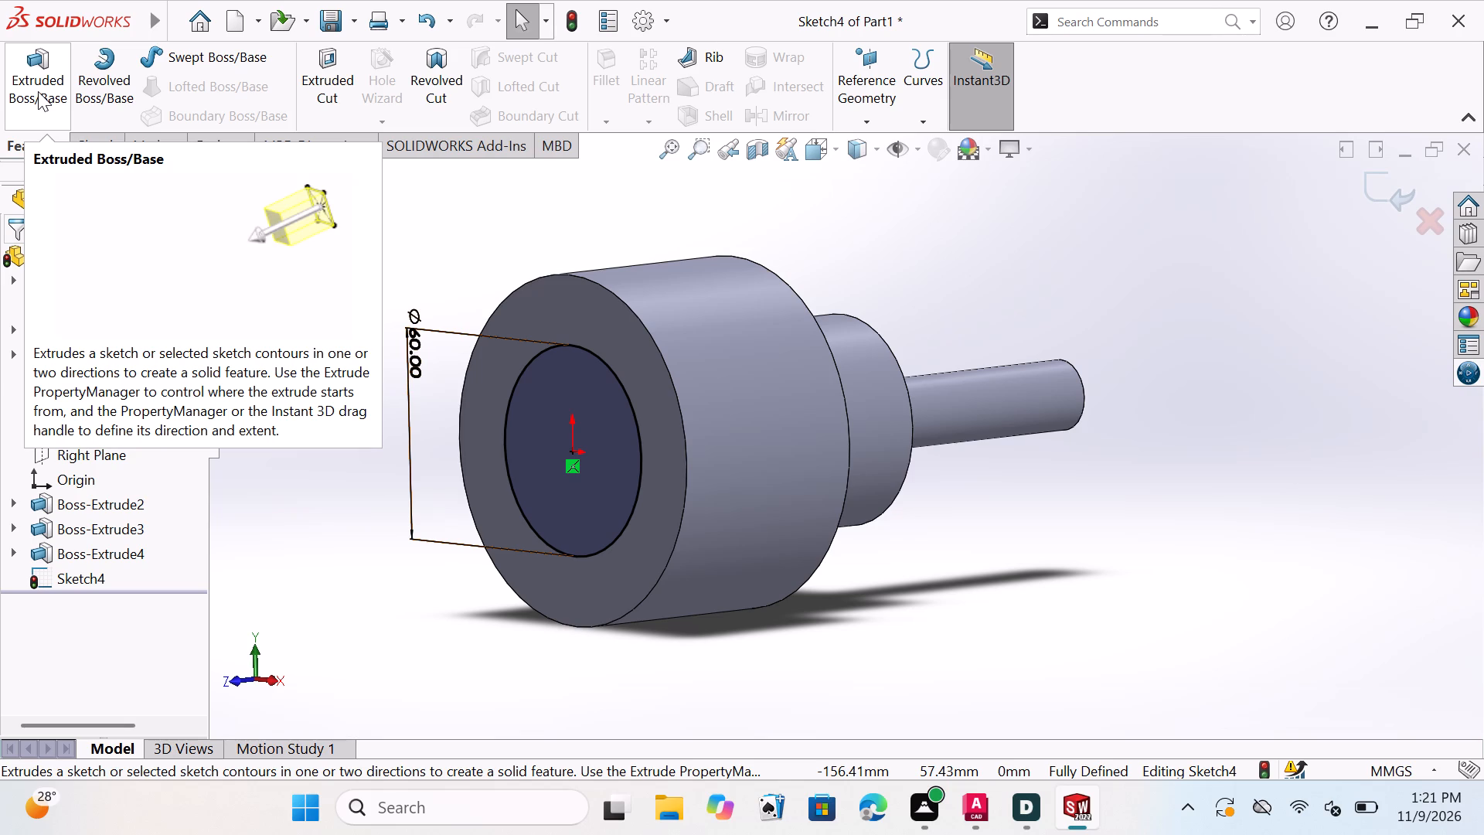
click(38, 91)
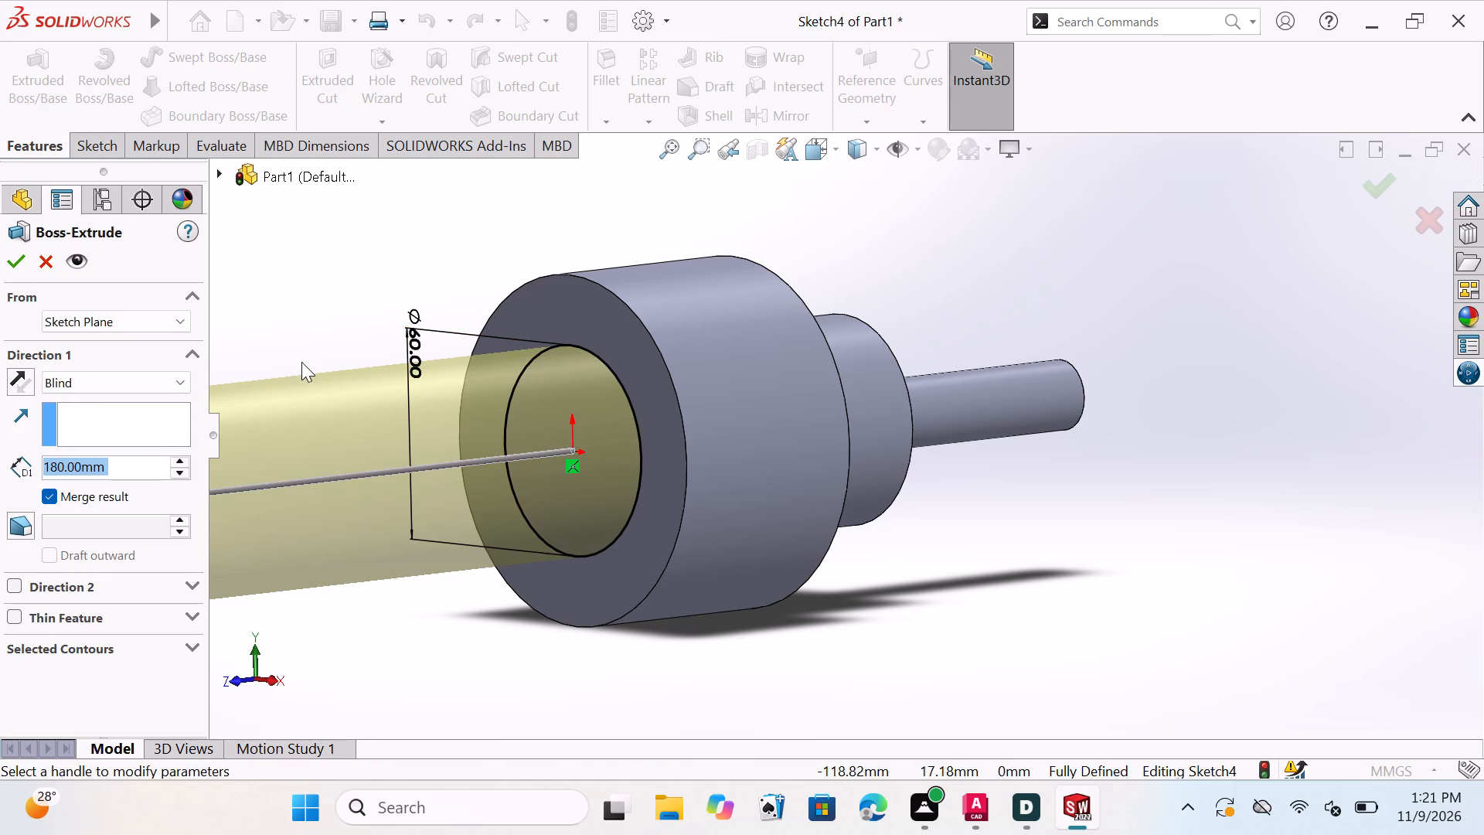
scroll(301, 362, down, 1)
scroll(305, 364, up, 4)
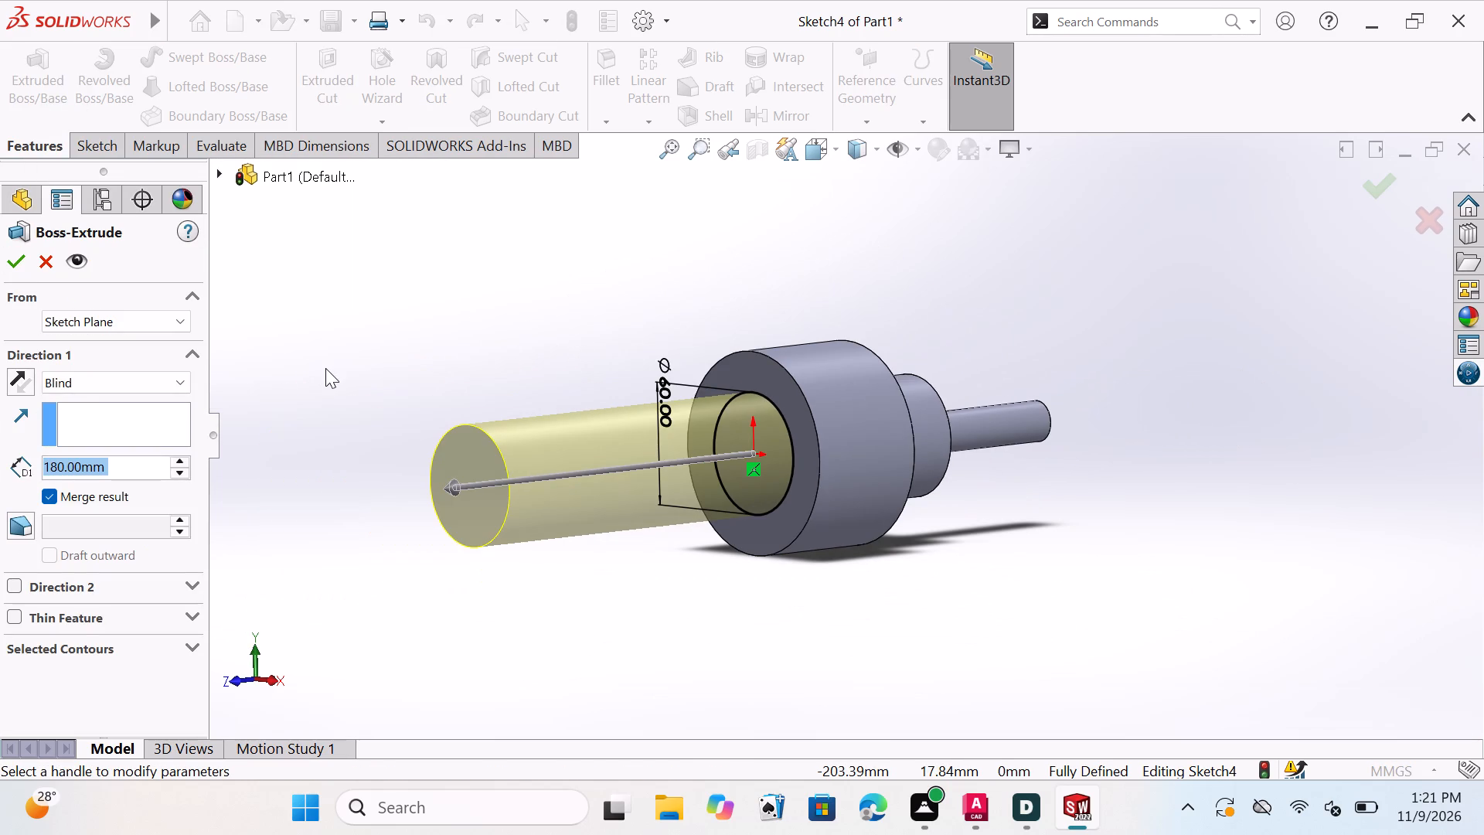
click(144, 464)
key(BackSpace)
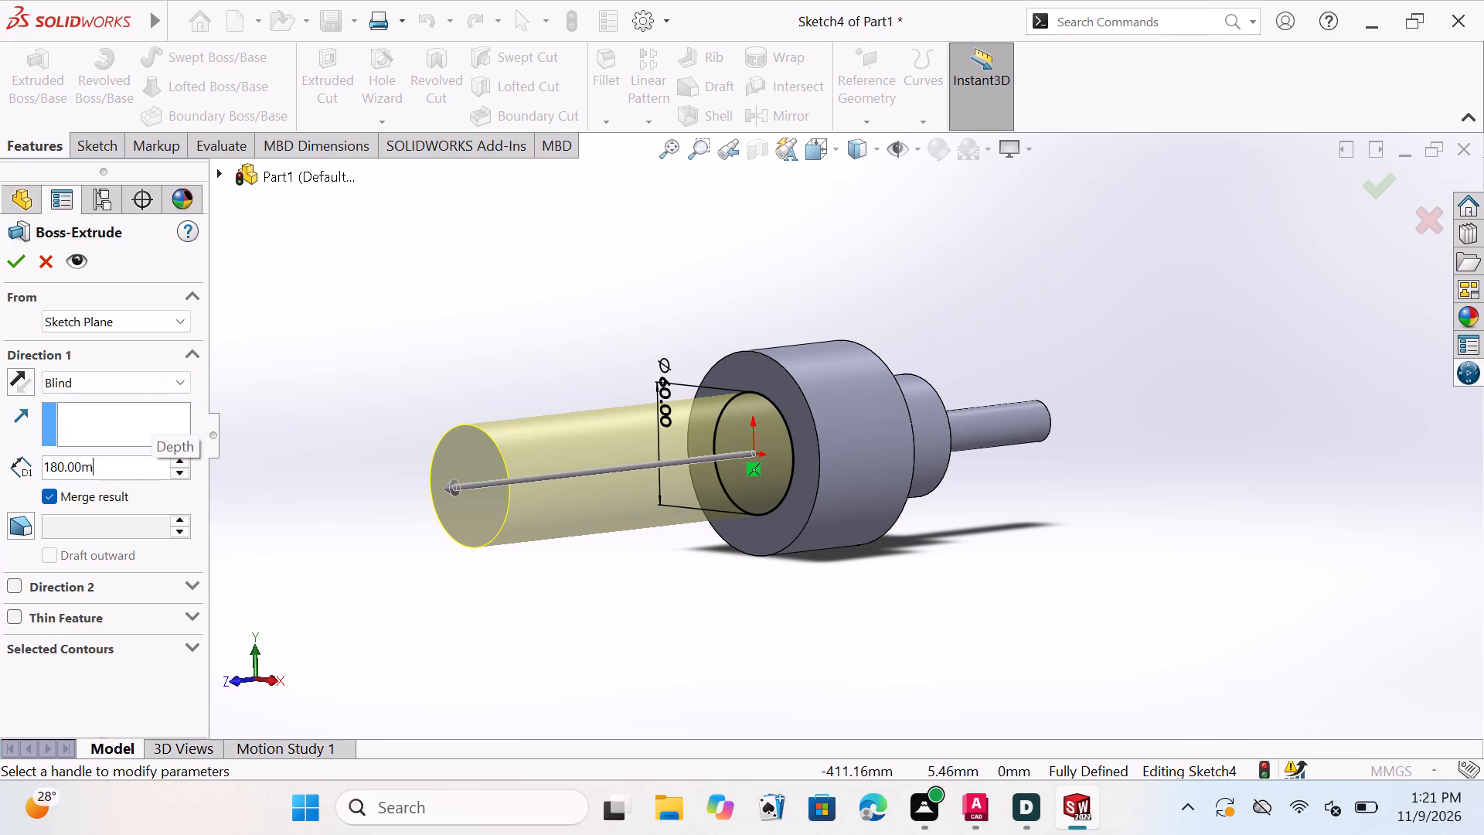
key(BackSpace)
key(BackSpace)
key(BackSpace)
key(BackSpace)
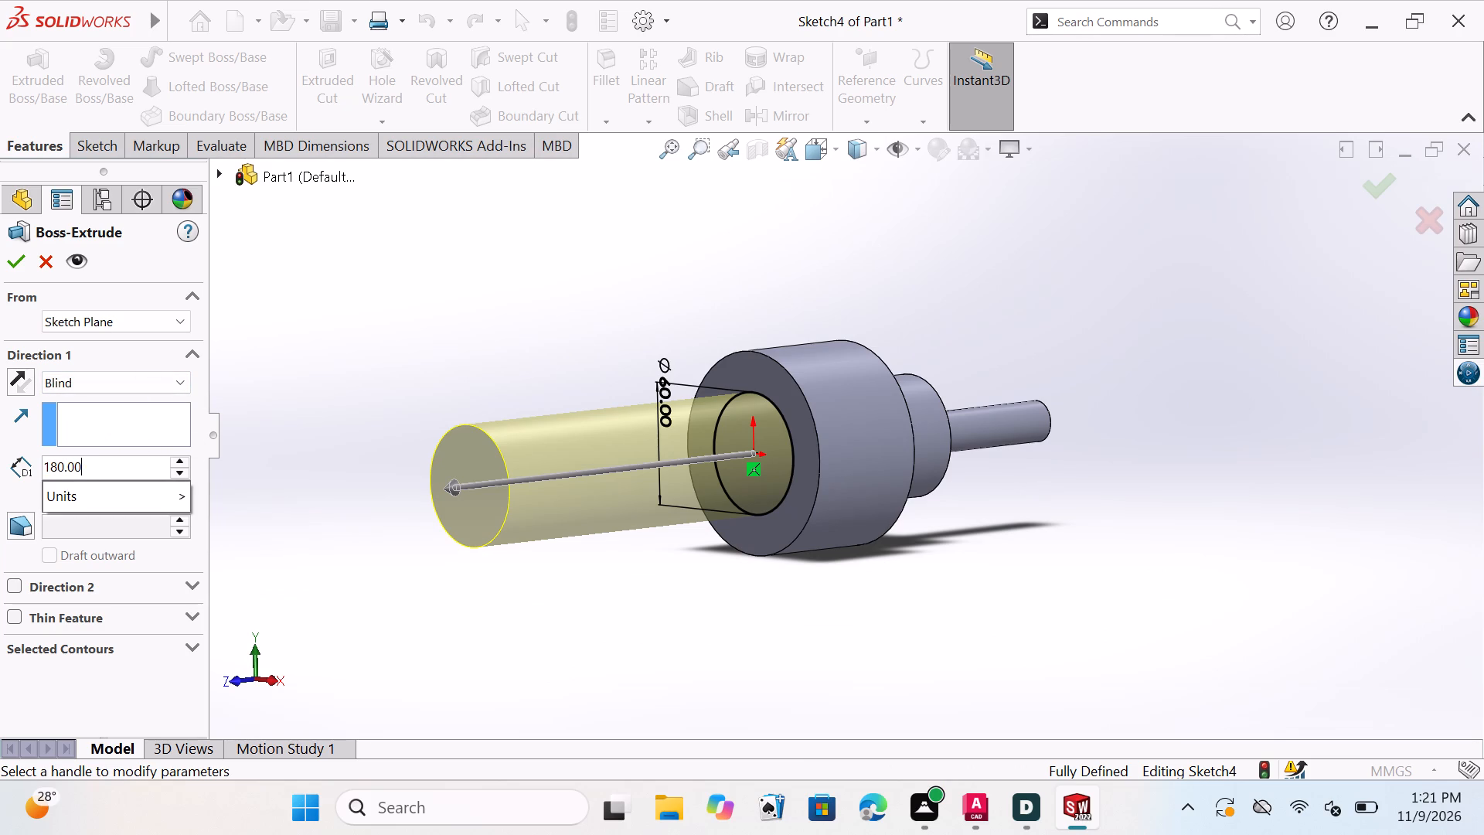
key(BackSpace)
key(BackSpace)
key(BackSpace)
key(BackSpace)
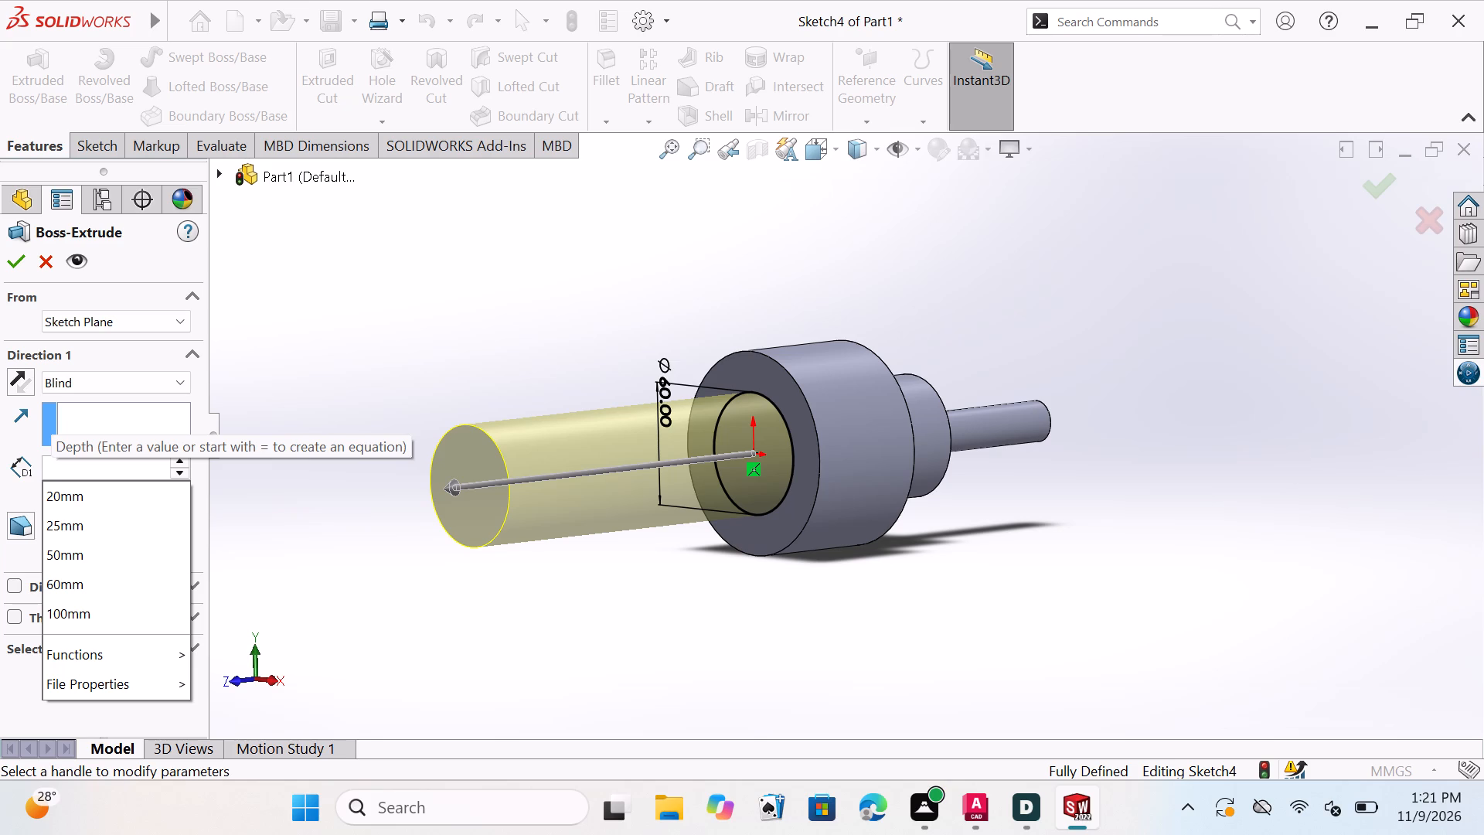
text(40)
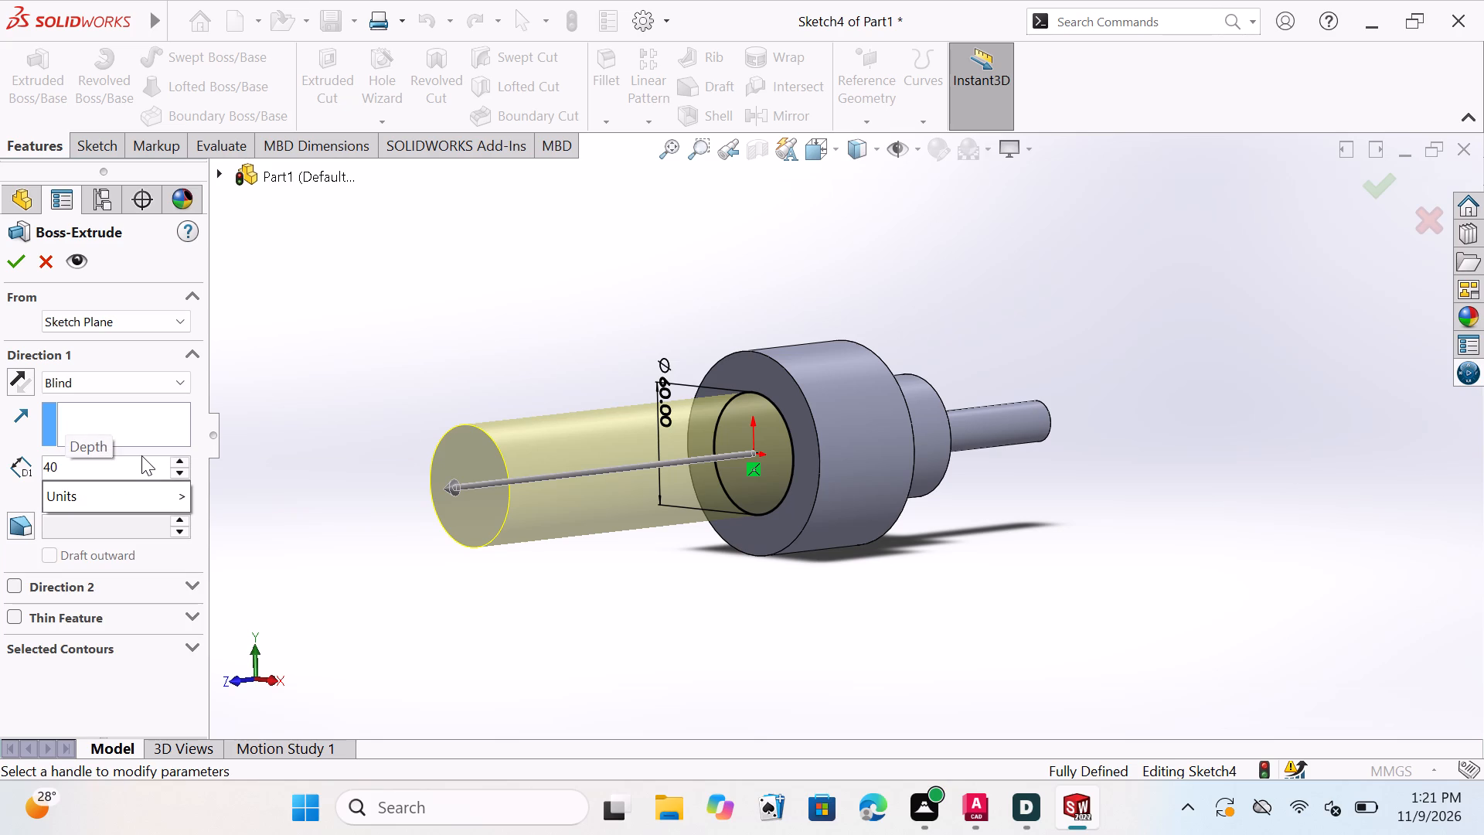
key(Return)
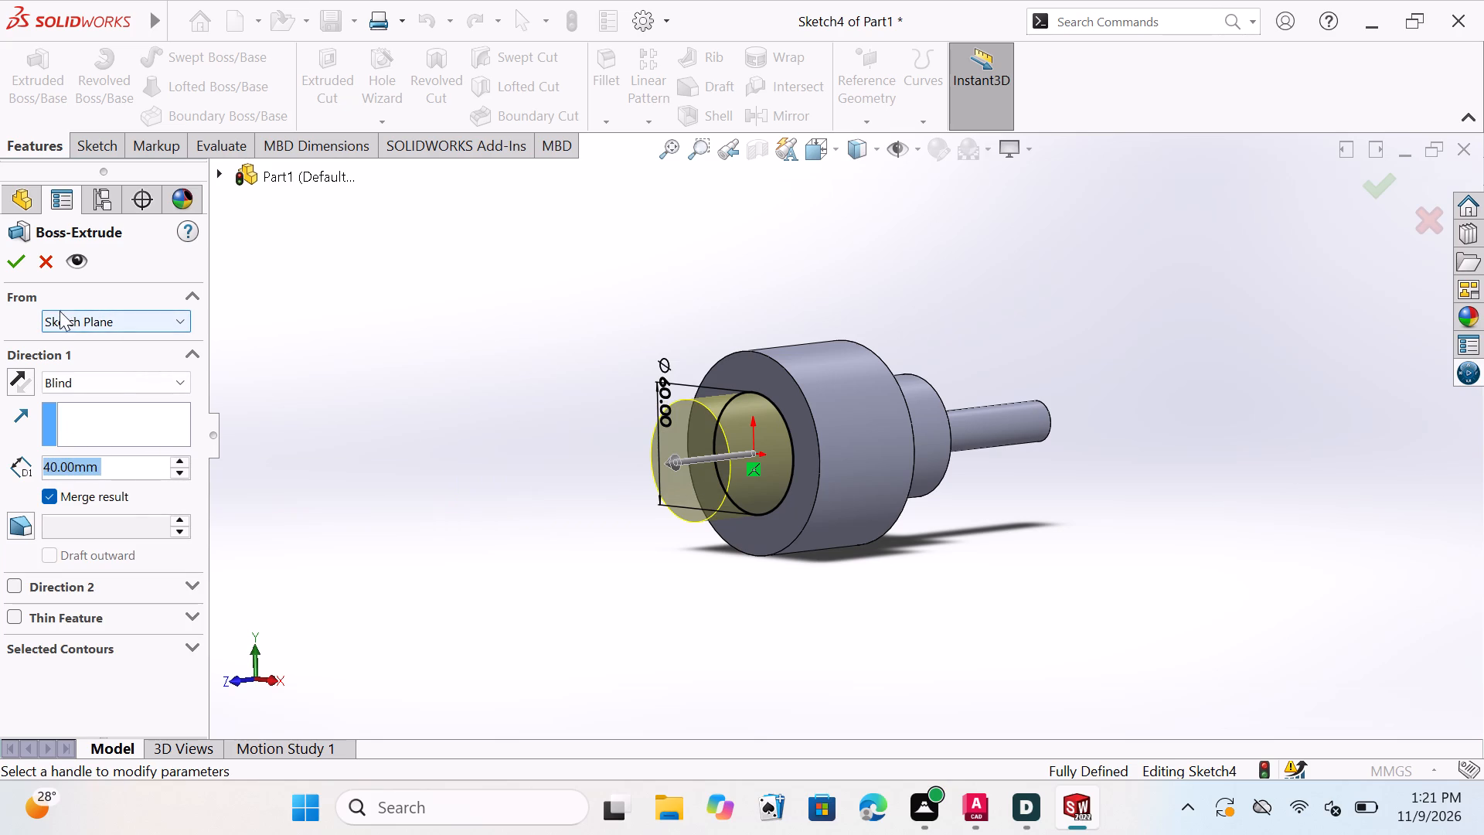
click(9, 259)
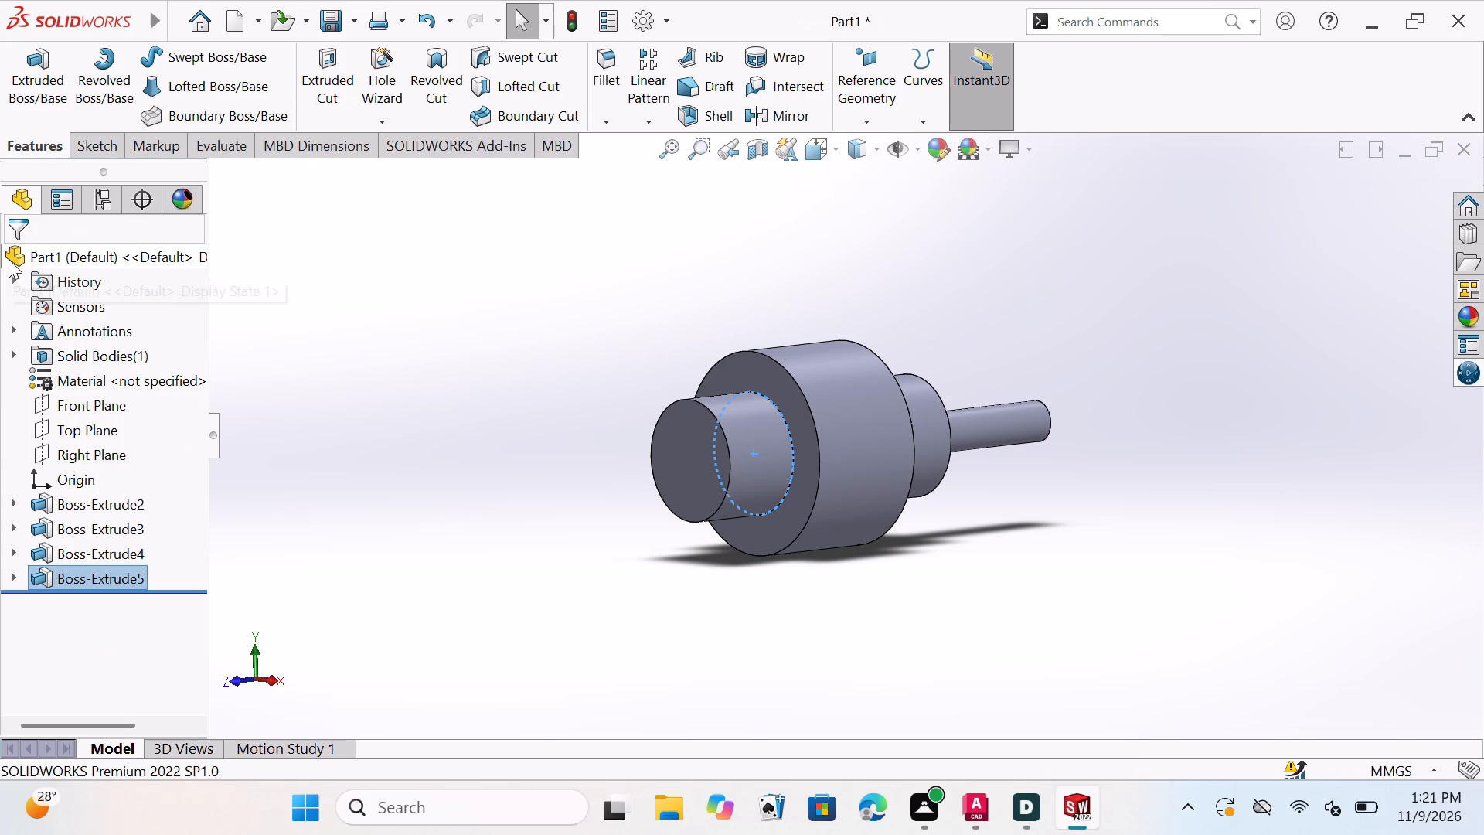
key(Escape)
key(Escape)
key(Escape)
key(Escape)
key(Escape)
key(Escape)
key(Escape)
key(Escape)
key(Escape)
key(Escape)
key(Escape)
key(Escape)
key(Escape)
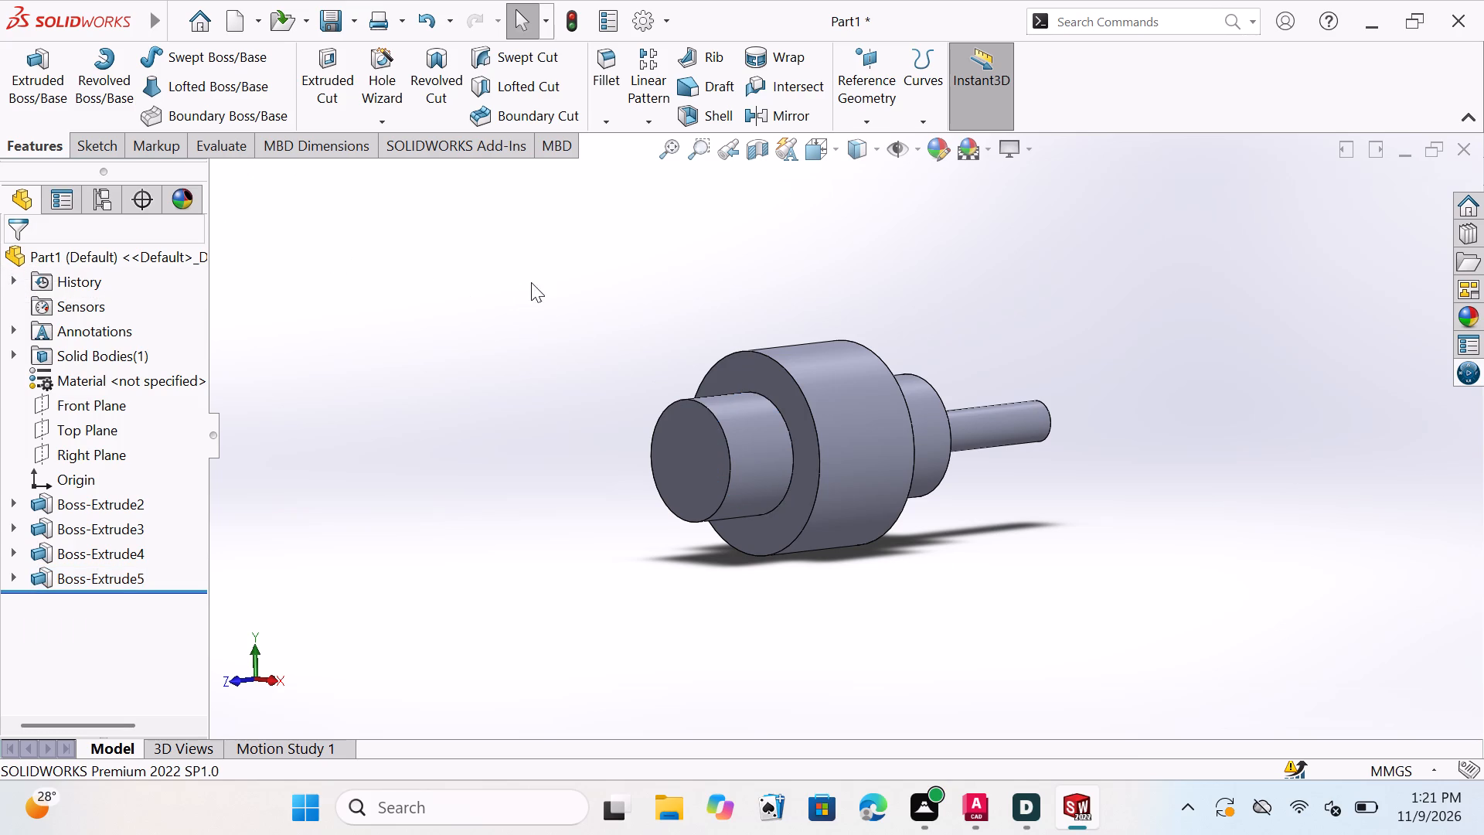
key(Escape)
key(Escape)
key(Escape)
Sketch a circle centered on the origin with a radius of about 20.5 mm on the new front boss's end face.
click(88, 404)
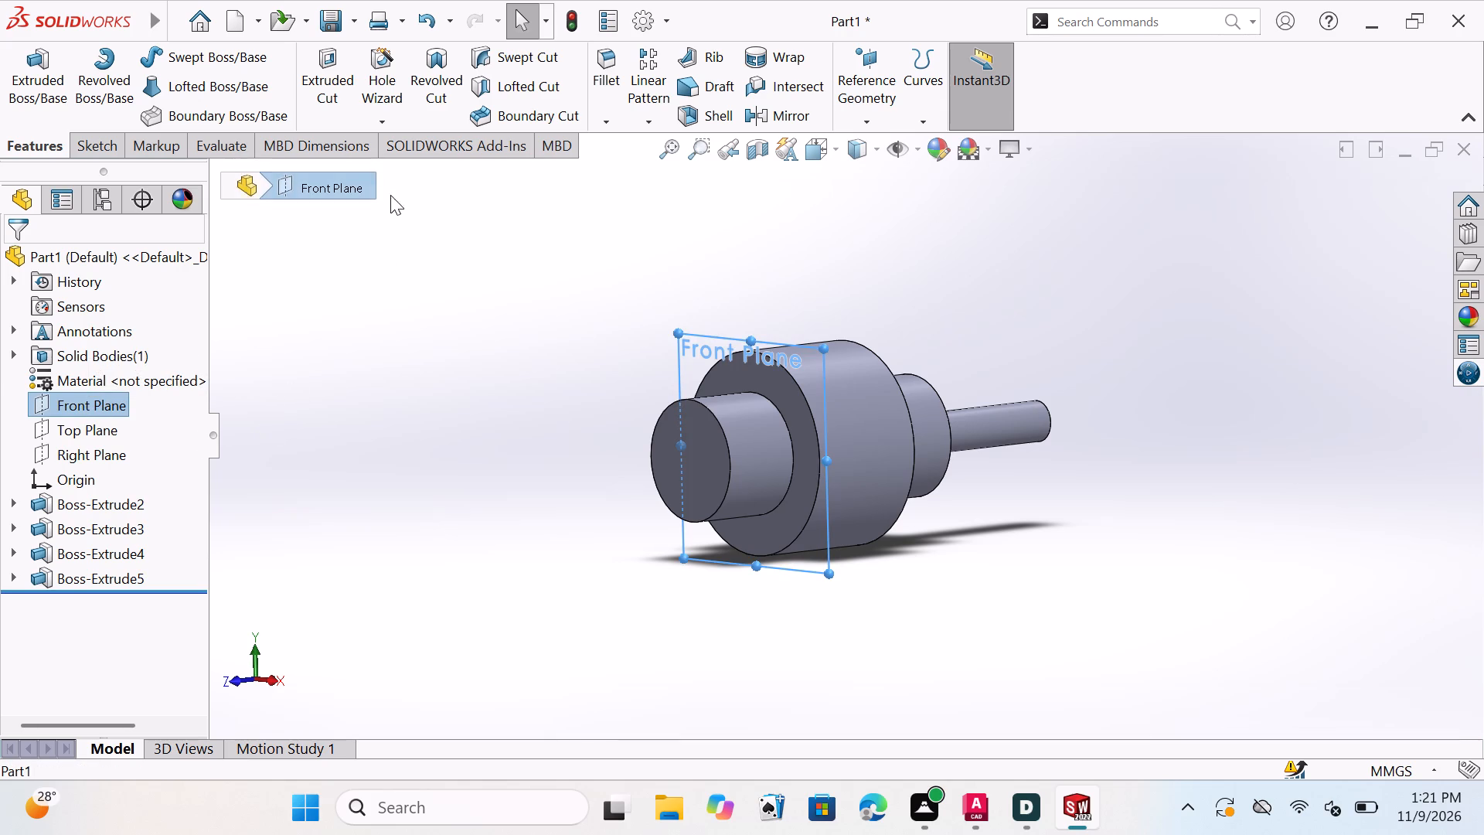
click(822, 149)
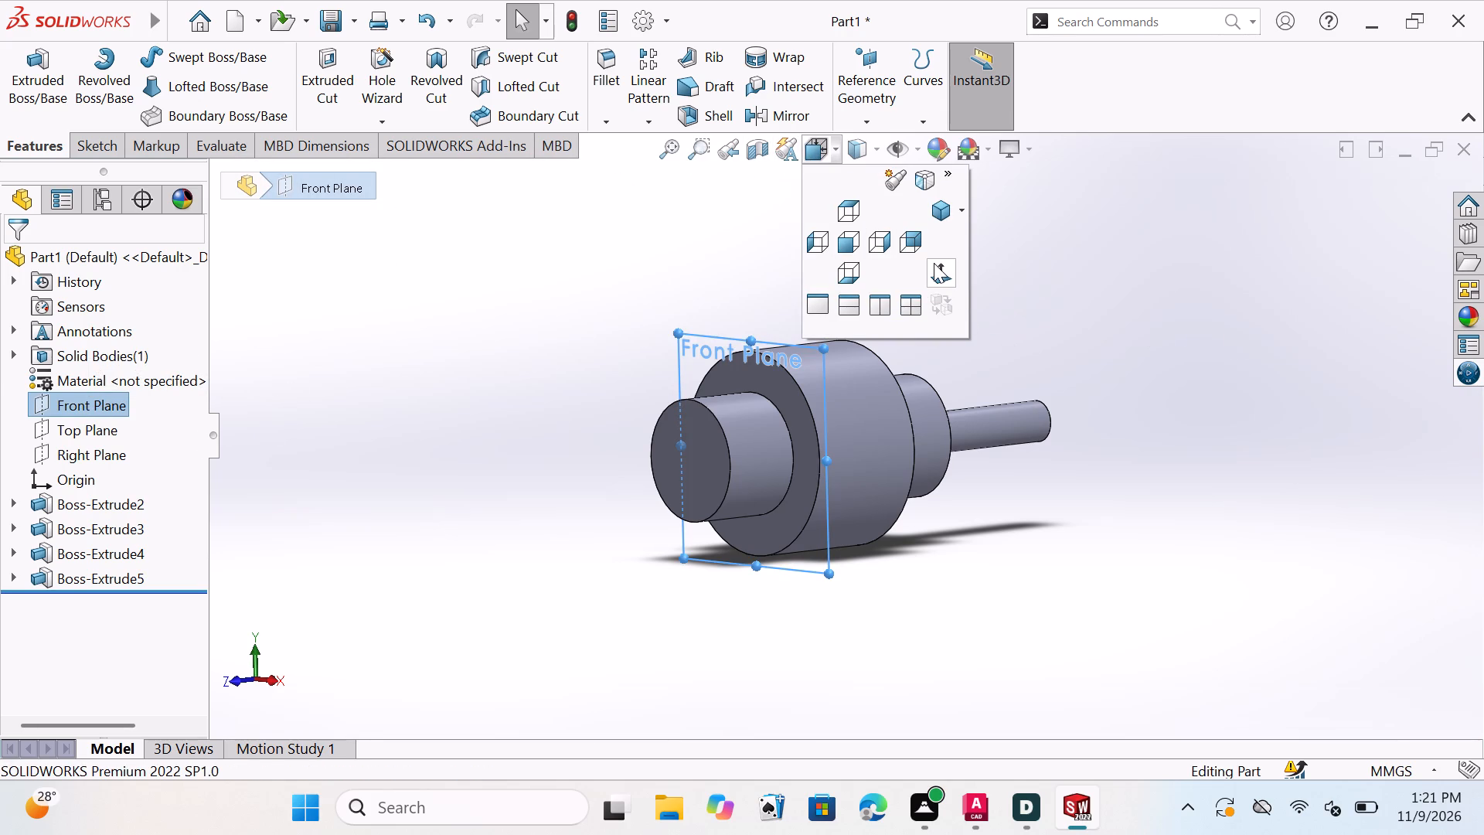
double_click(934, 263)
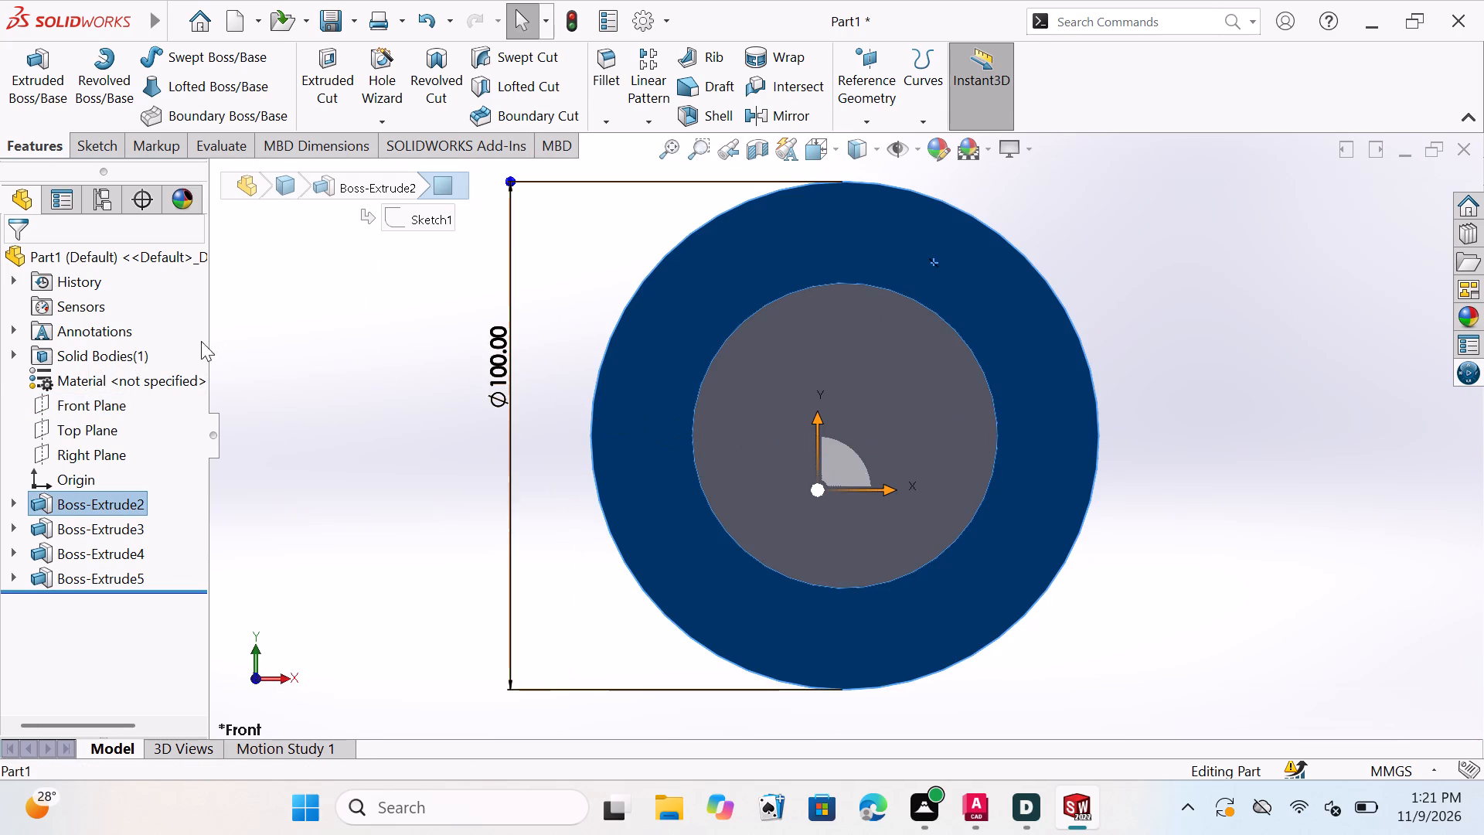
key(Escape)
key(Escape)
key(Escape)
key(Escape)
key(Escape)
key(Escape)
key(Escape)
key(Escape)
key(Escape)
key(Escape)
key(Escape)
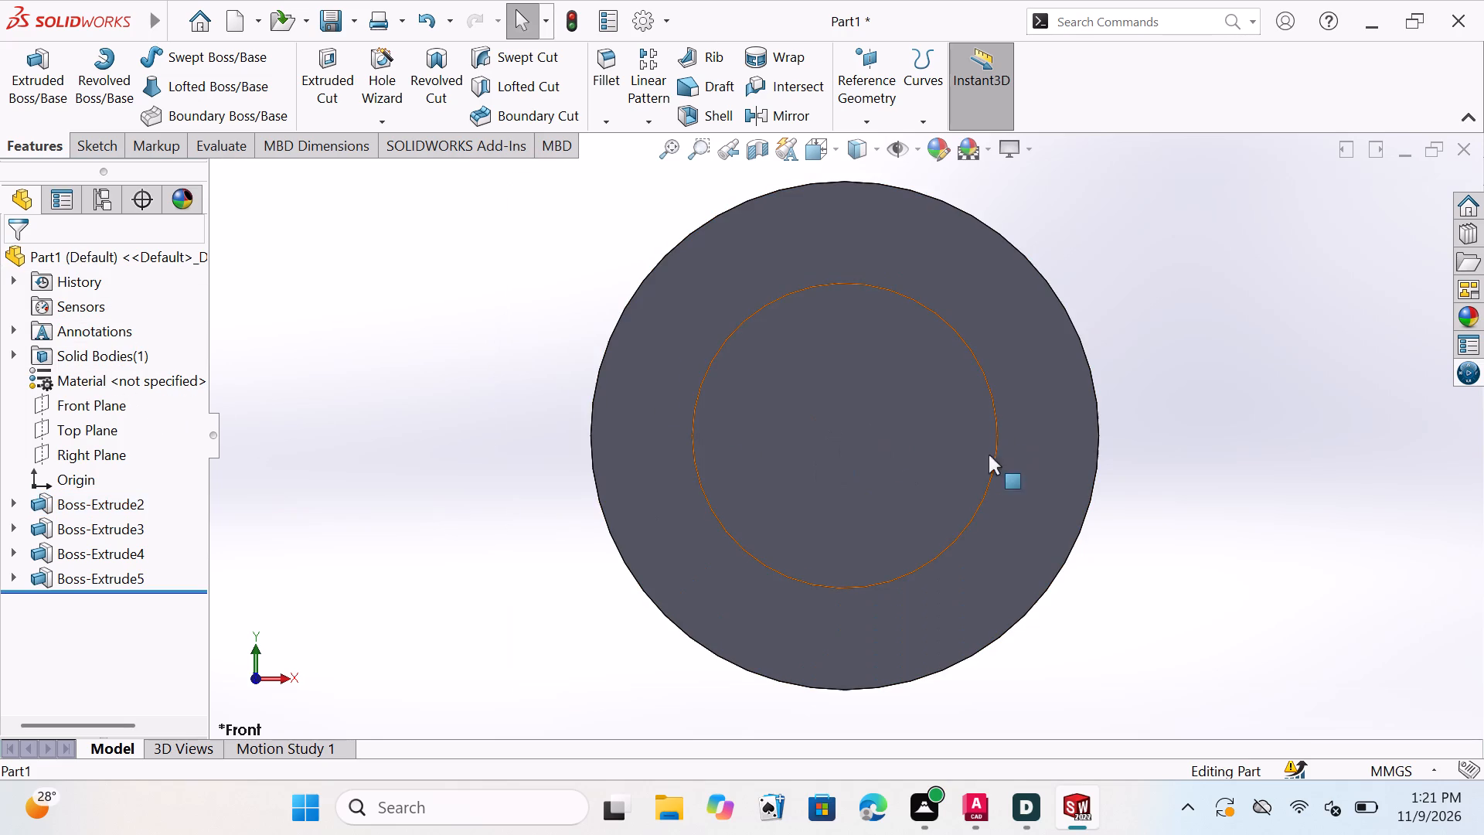
key(Escape)
key(Escape)
key(Escape)
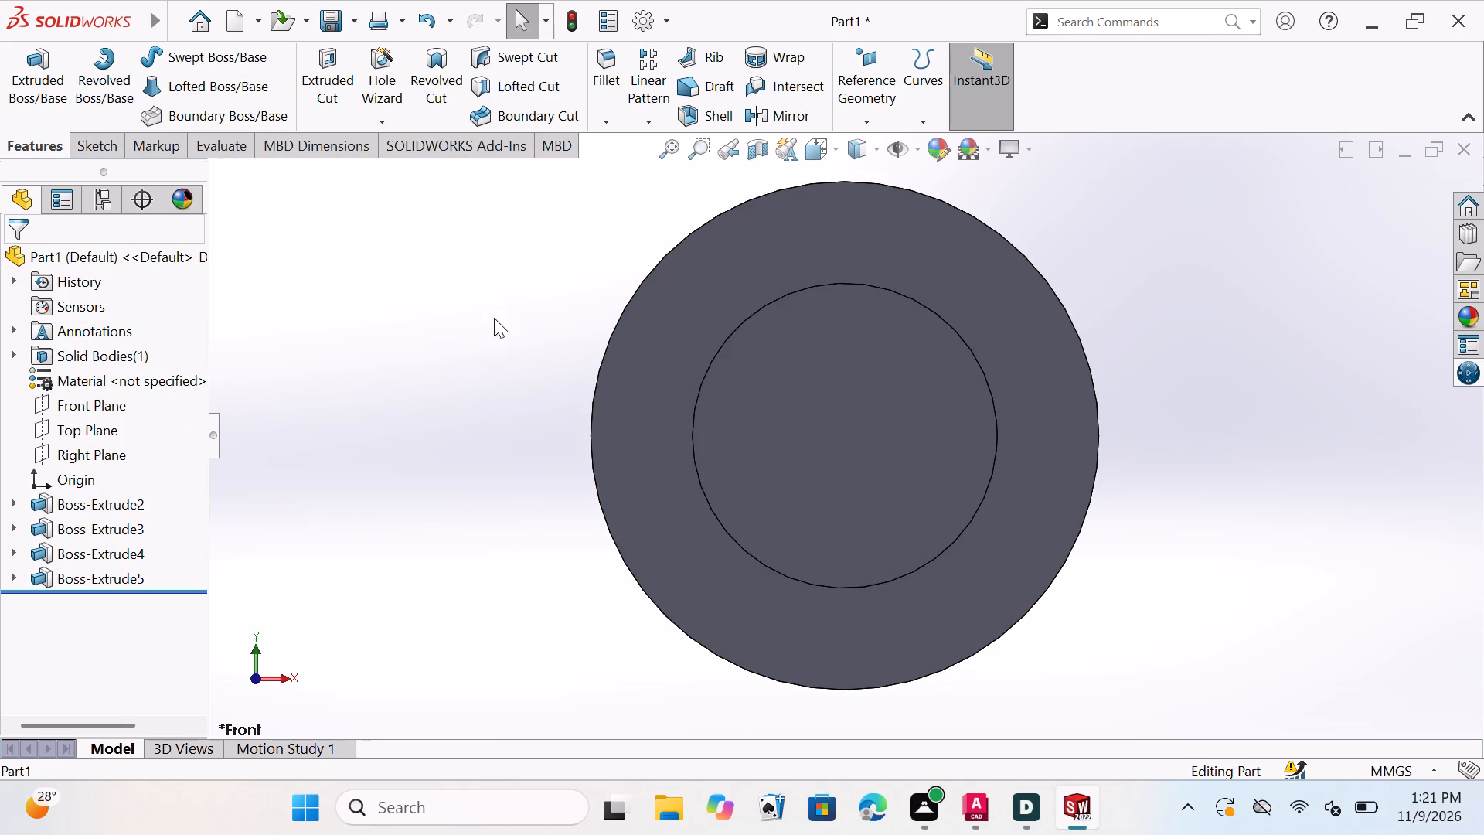
click(96, 139)
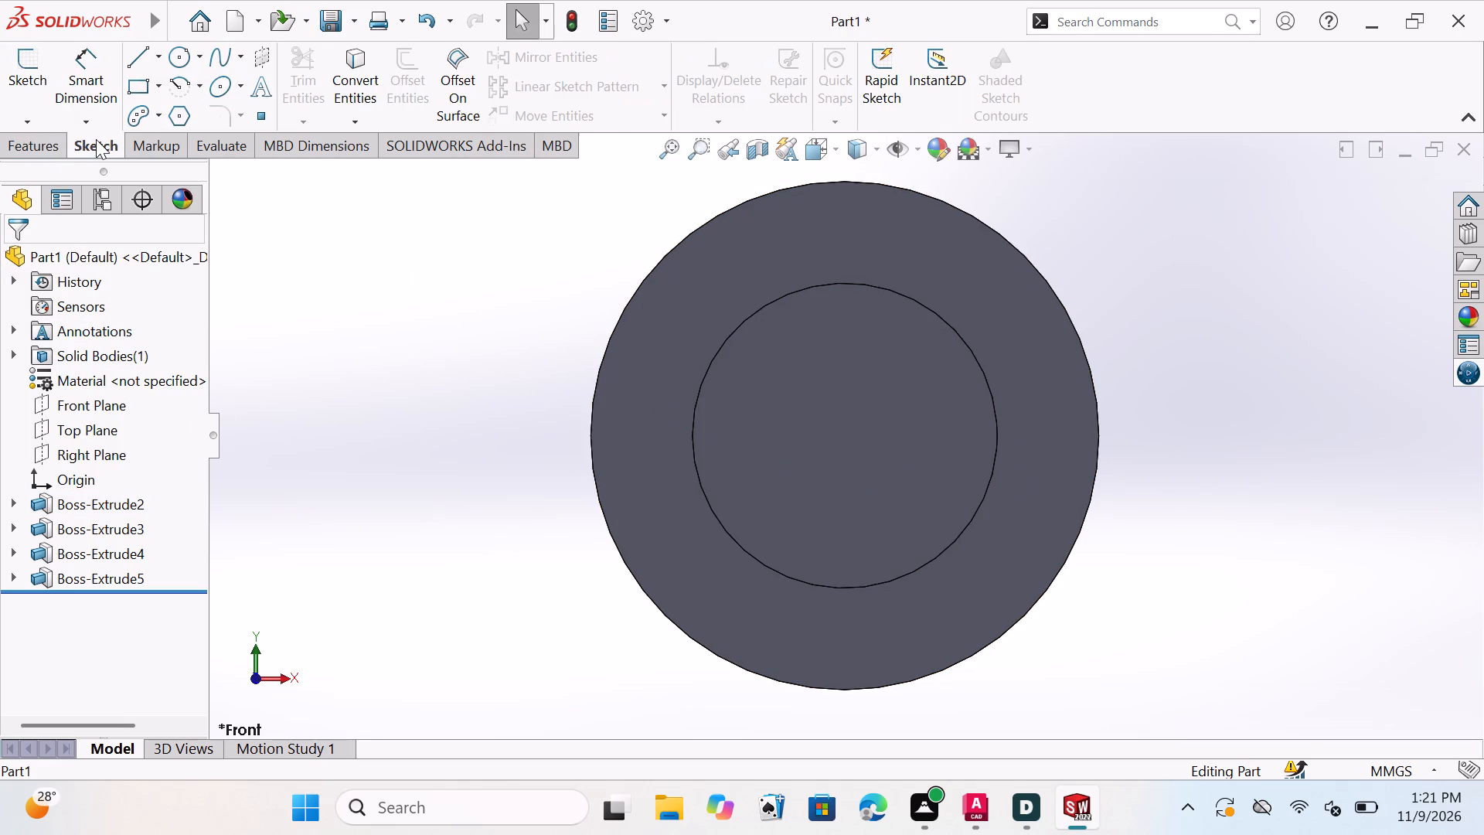
click(180, 52)
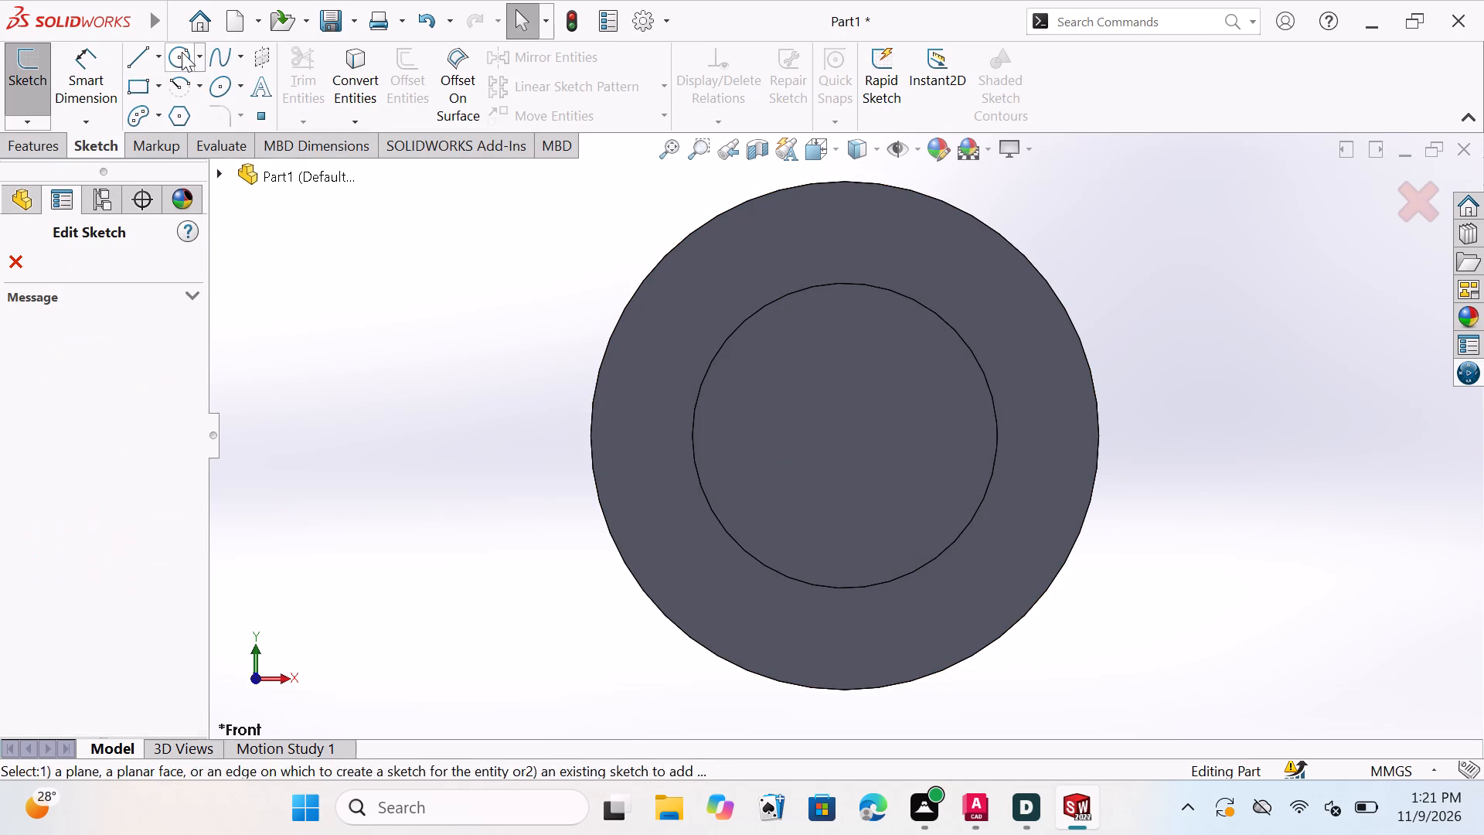
click(856, 438)
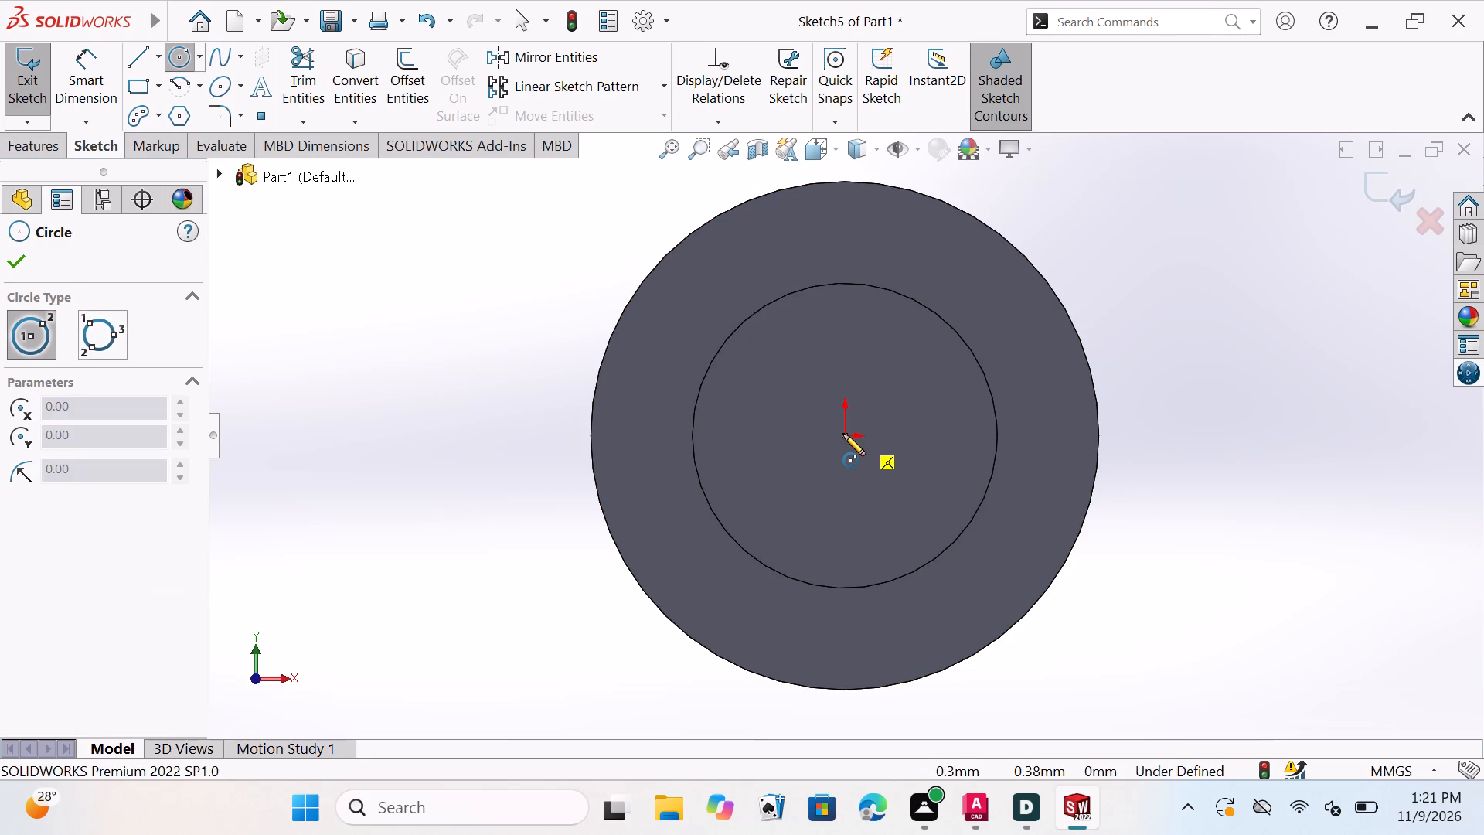
click(842, 433)
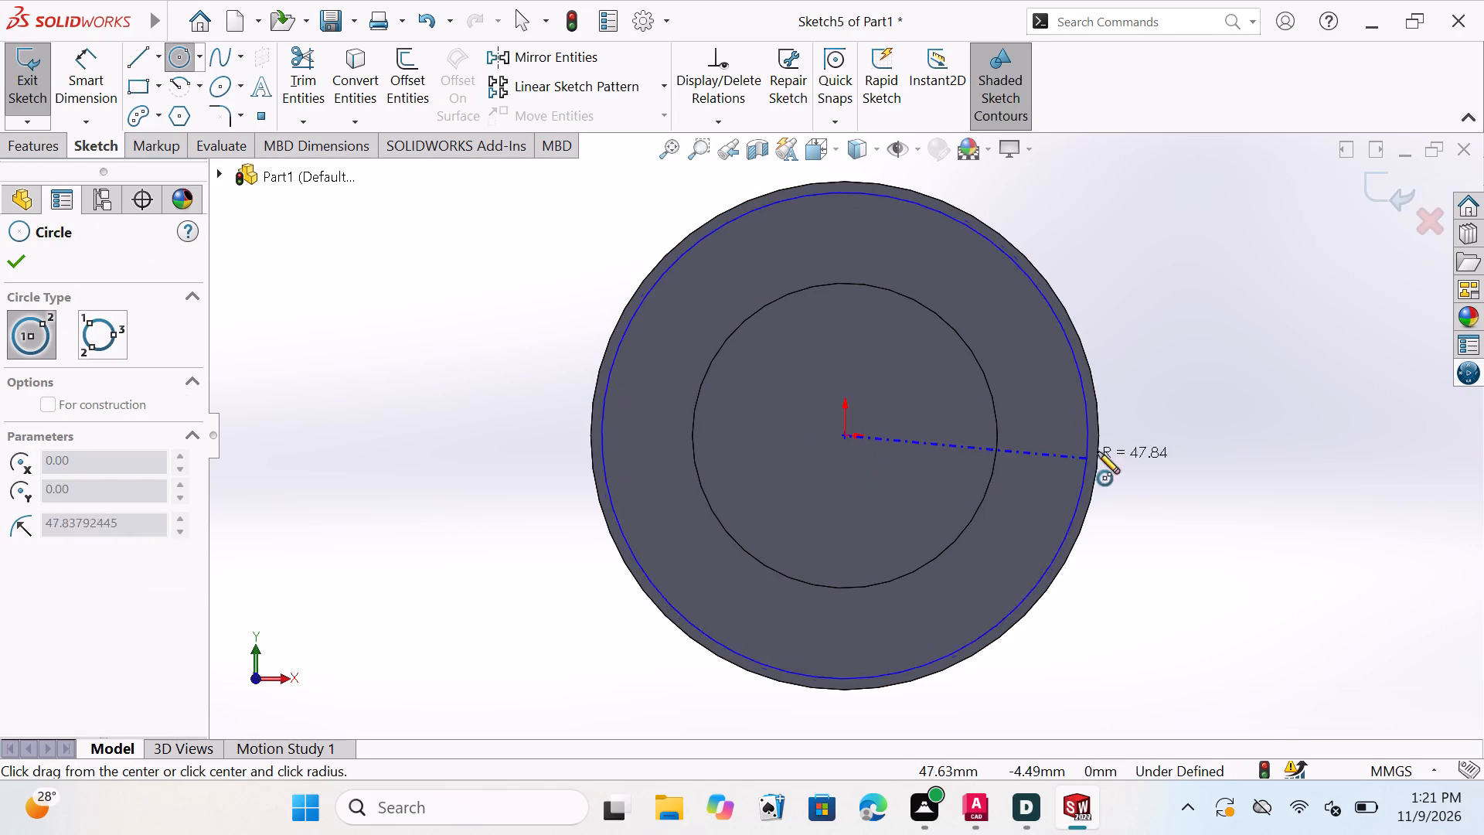
click(947, 458)
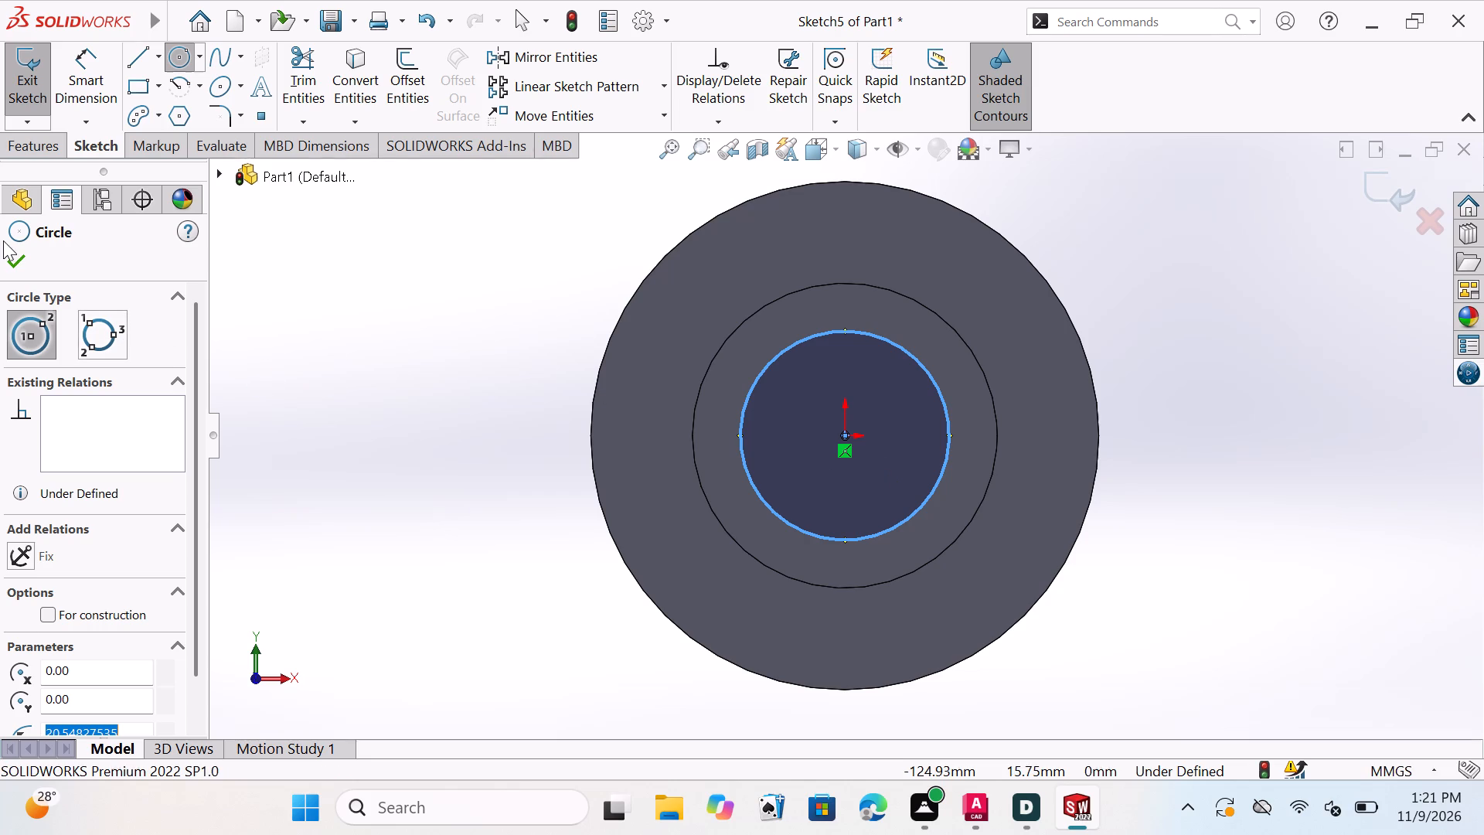
click(5, 259)
Dimension the new circle on the front boss's end face and set its diameter to 20 mm.
click(78, 77)
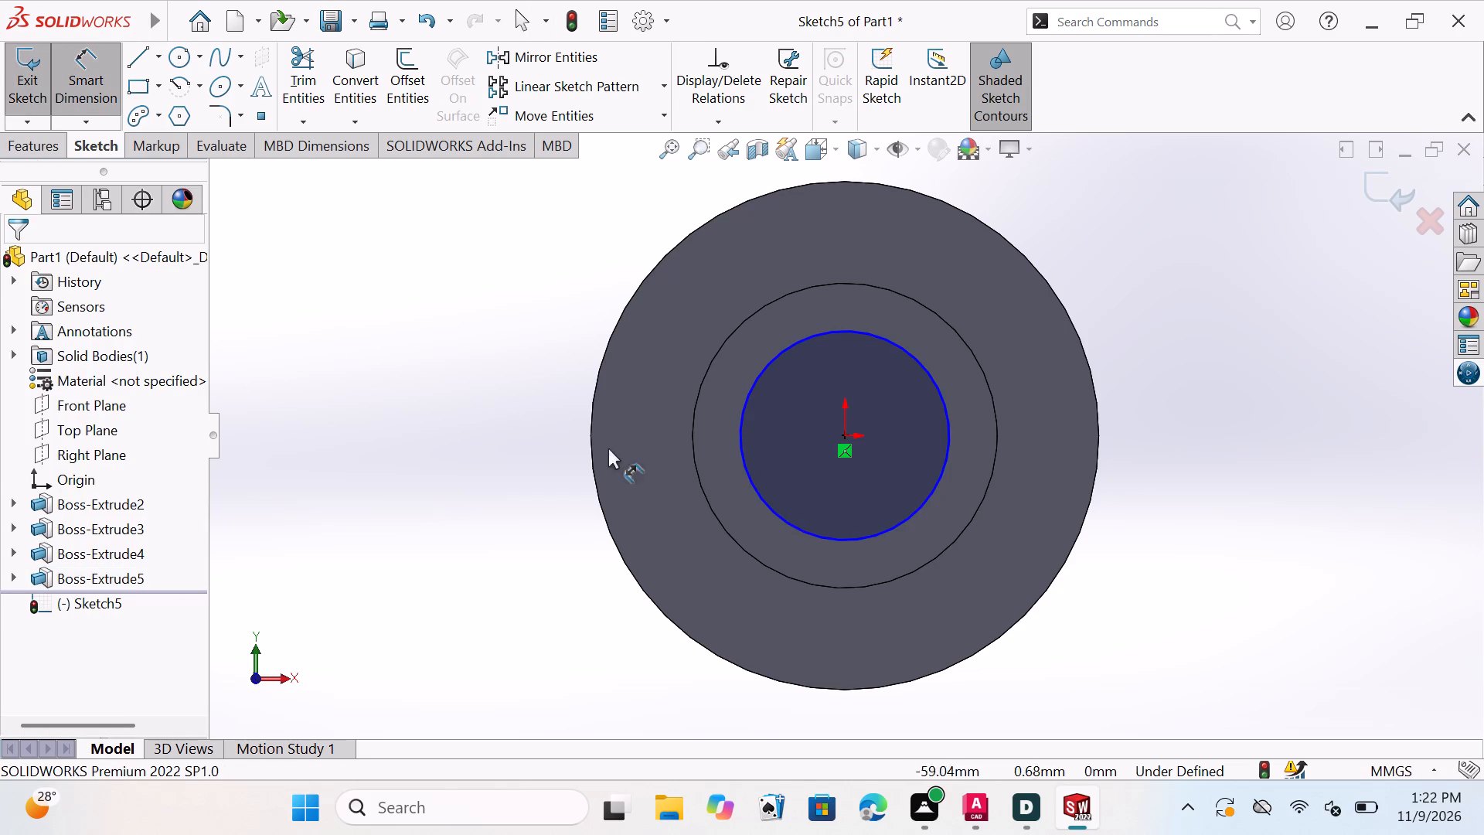
double_click(767, 360)
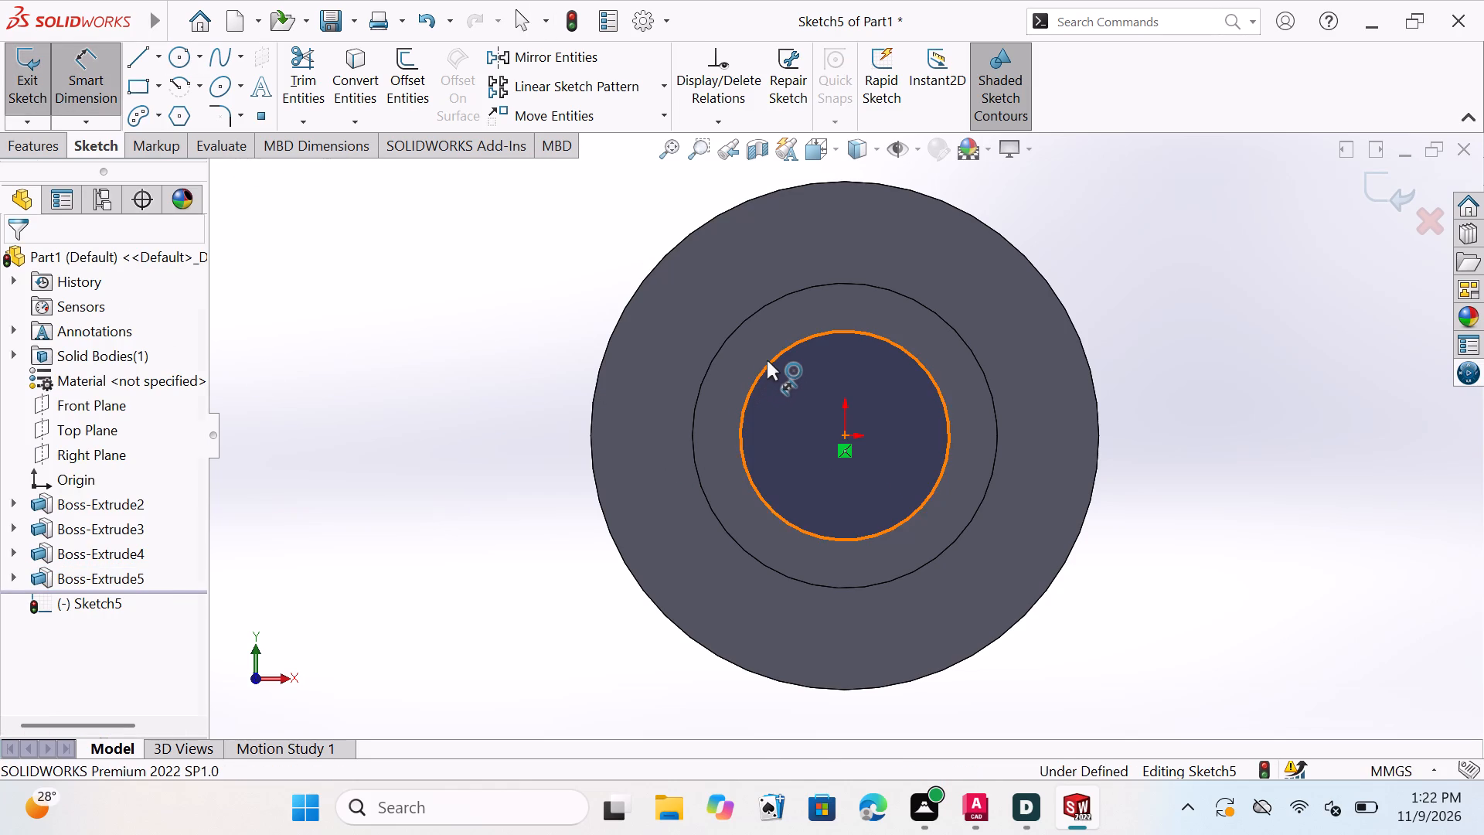
click(445, 367)
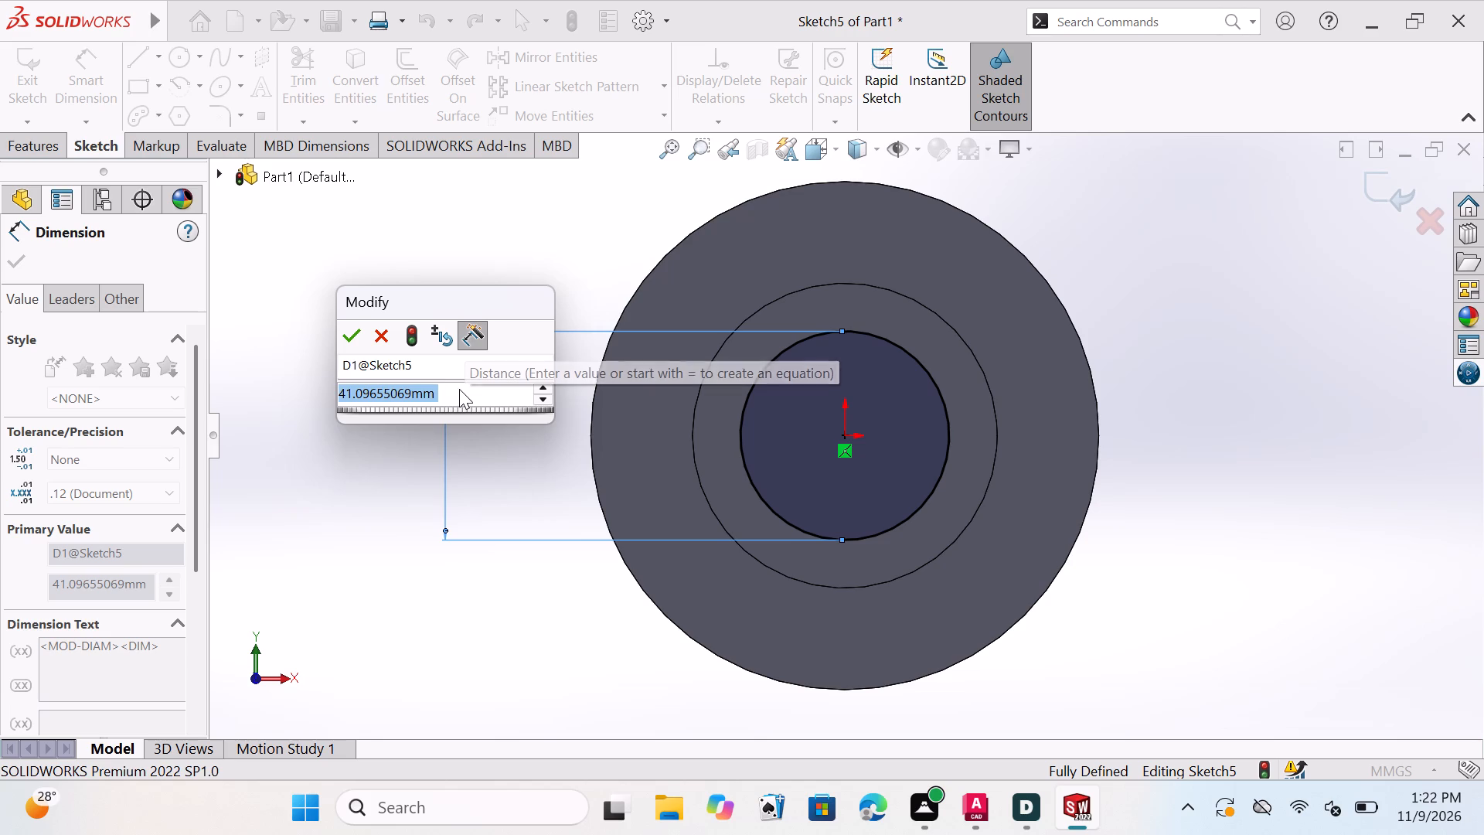
click(459, 389)
key(BackSpace)
key(BackSpace)
key(BackSpace)
key(BackSpace)
key(BackSpace)
key(BackSpace)
key(BackSpace)
key(BackSpace)
key(BackSpace)
key(BackSpace)
key(BackSpace)
key(BackSpace)
key(BackSpace)
key(BackSpace)
key(BackSpace)
key(BackSpace)
key(BackSpace)
key(BackSpace)
key(BackSpace)
key(BackSpace)
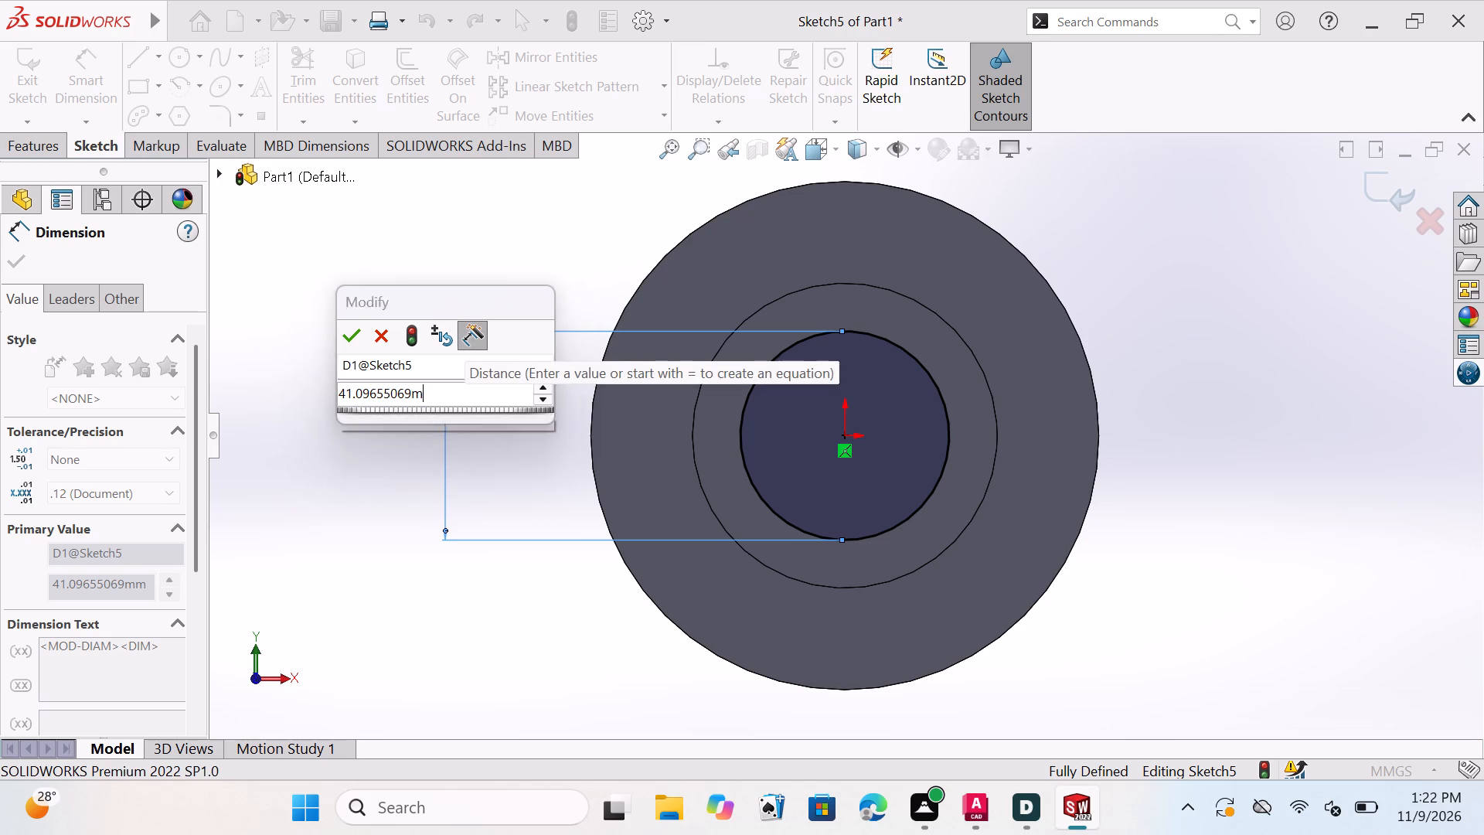
text(20)
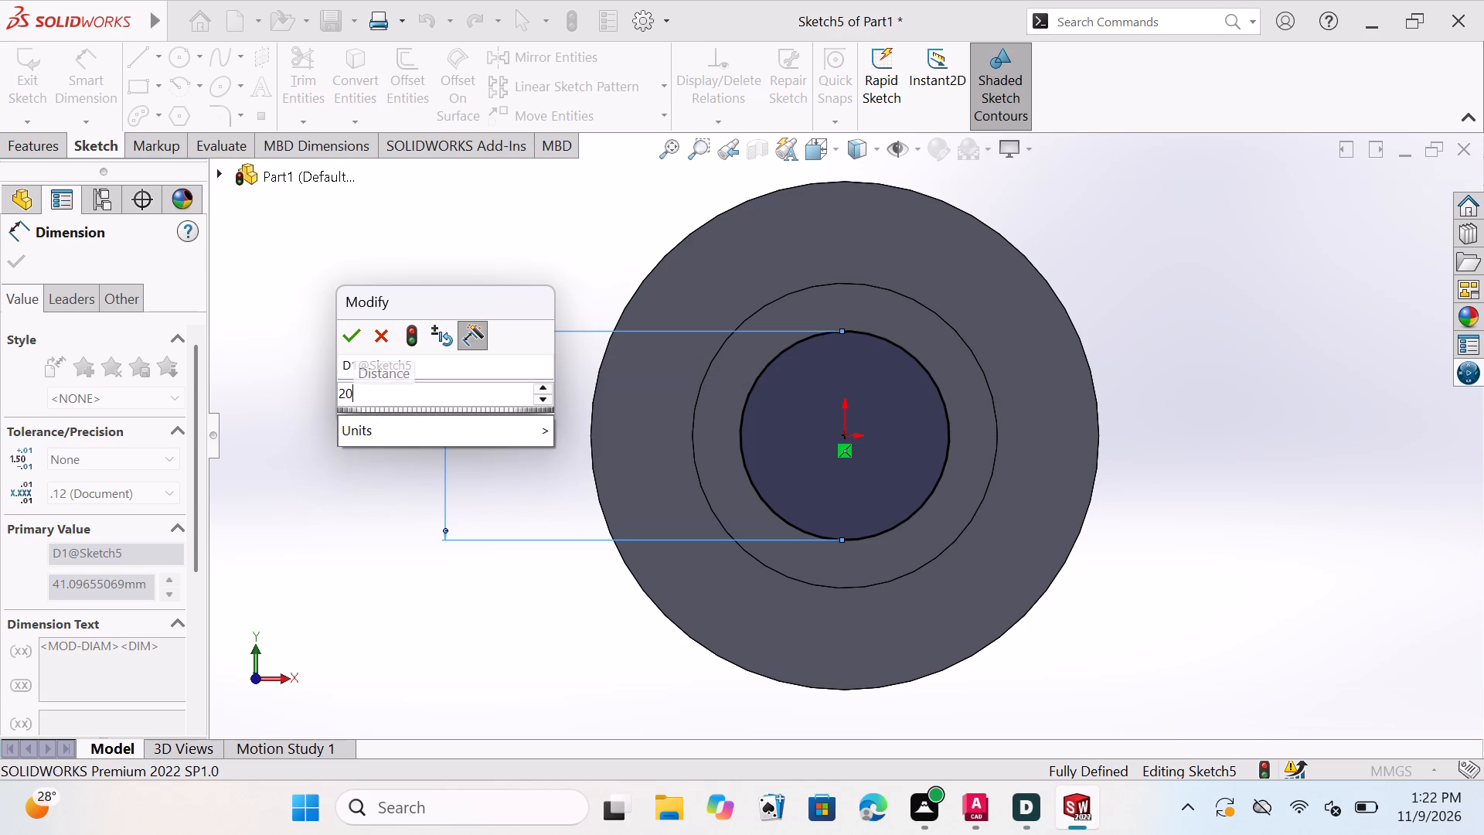
click(345, 334)
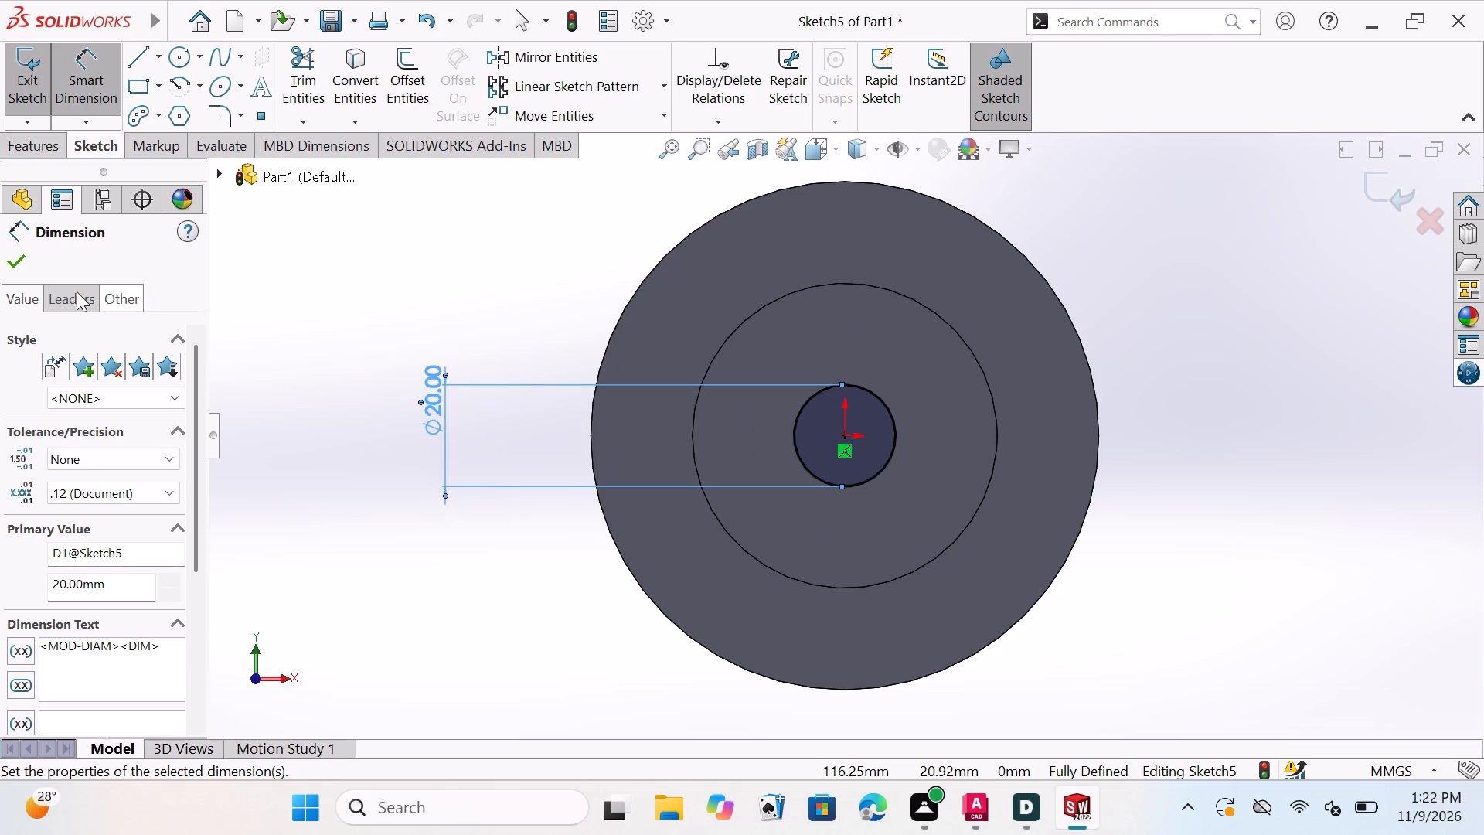
click(14, 258)
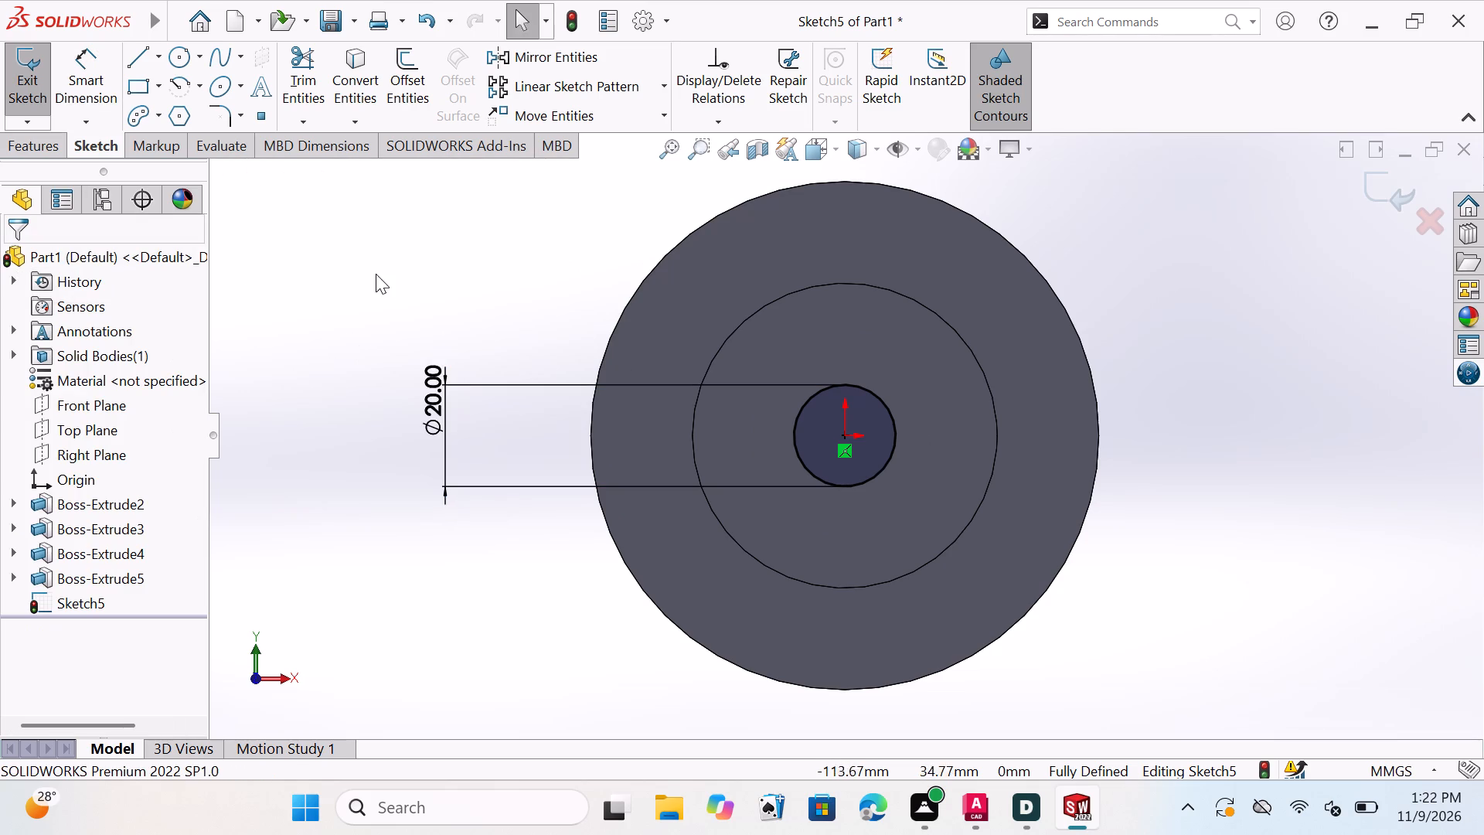
key(Escape)
key(Escape)
key(Escape)
Extrude the 20 mm circle on the front boss's end face as a blind boss 80 mm deep, merged with the part.
scroll(1115, 428, down, 1)
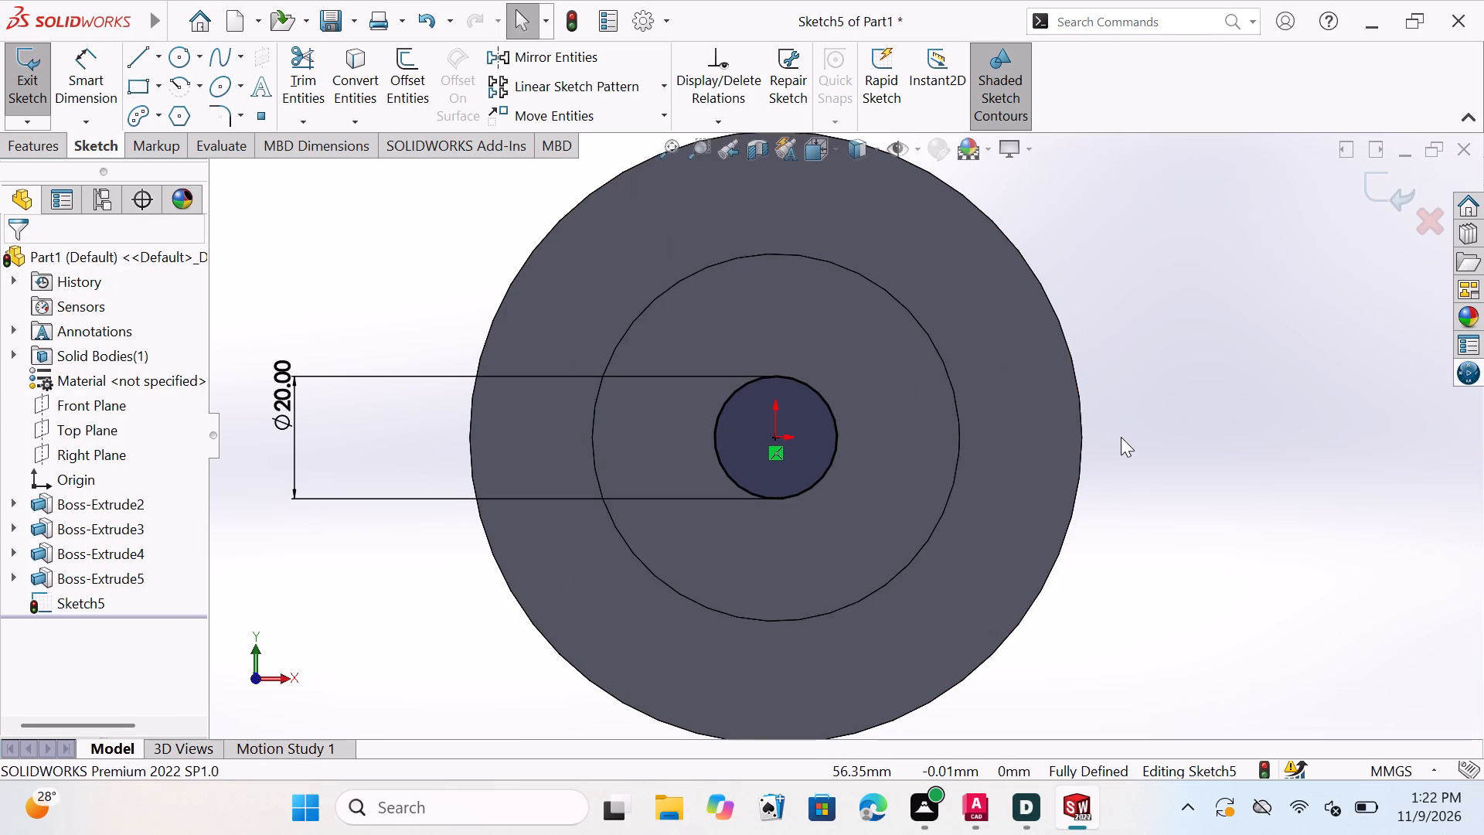
scroll(1121, 437, up, 3)
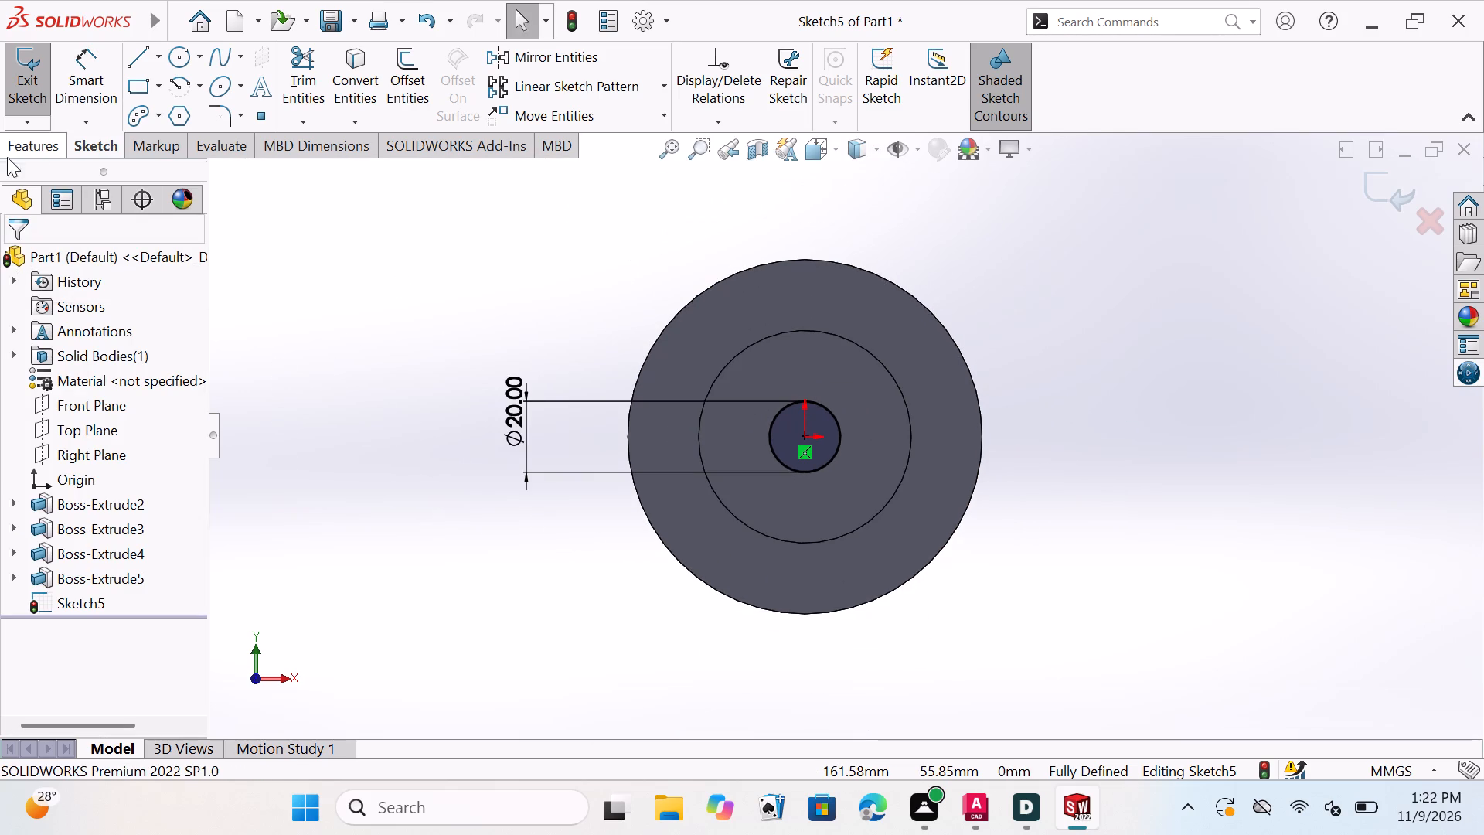
click(45, 139)
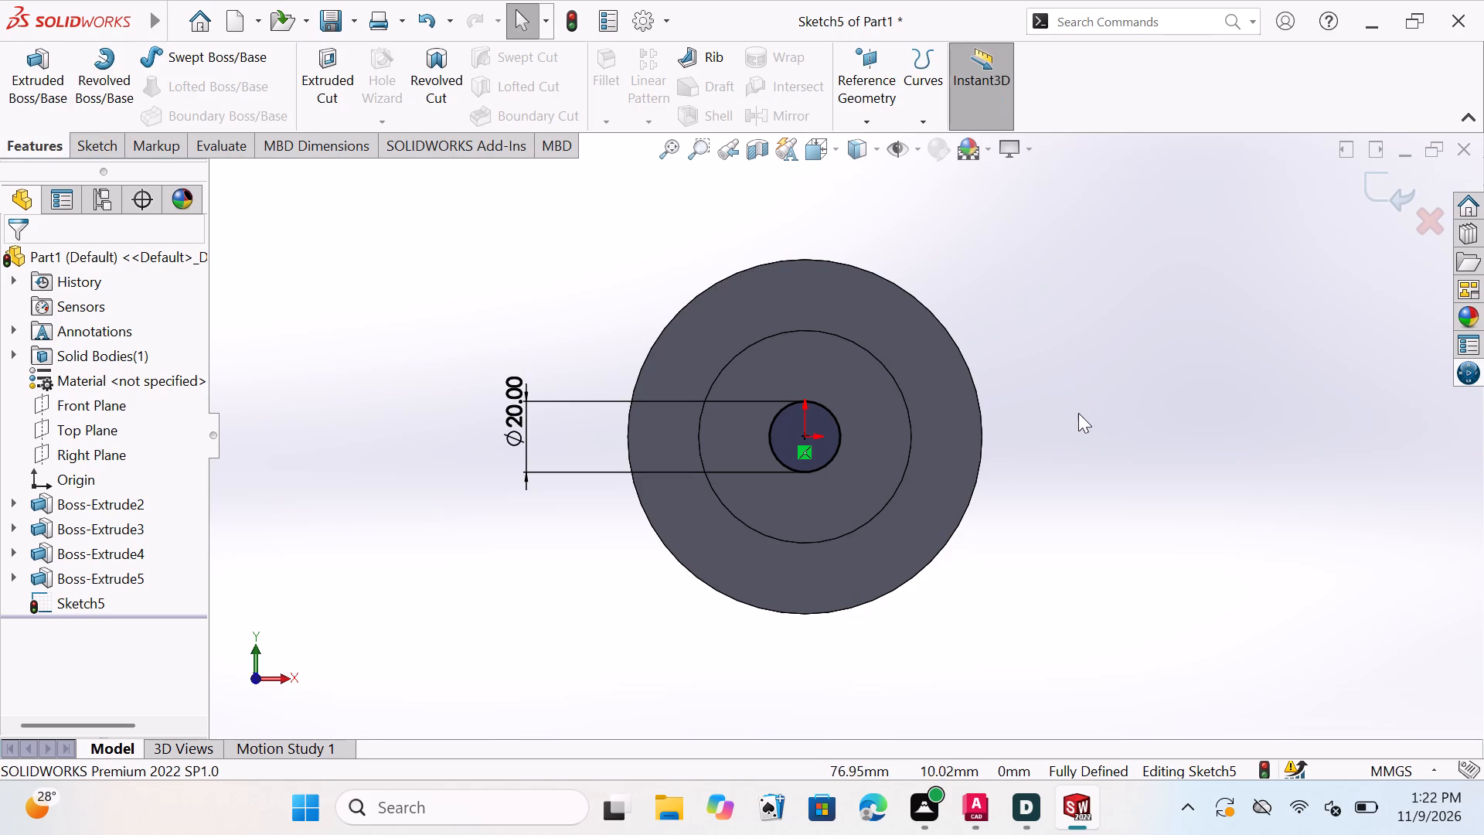
middle_drag(1075, 432, 1019, 449)
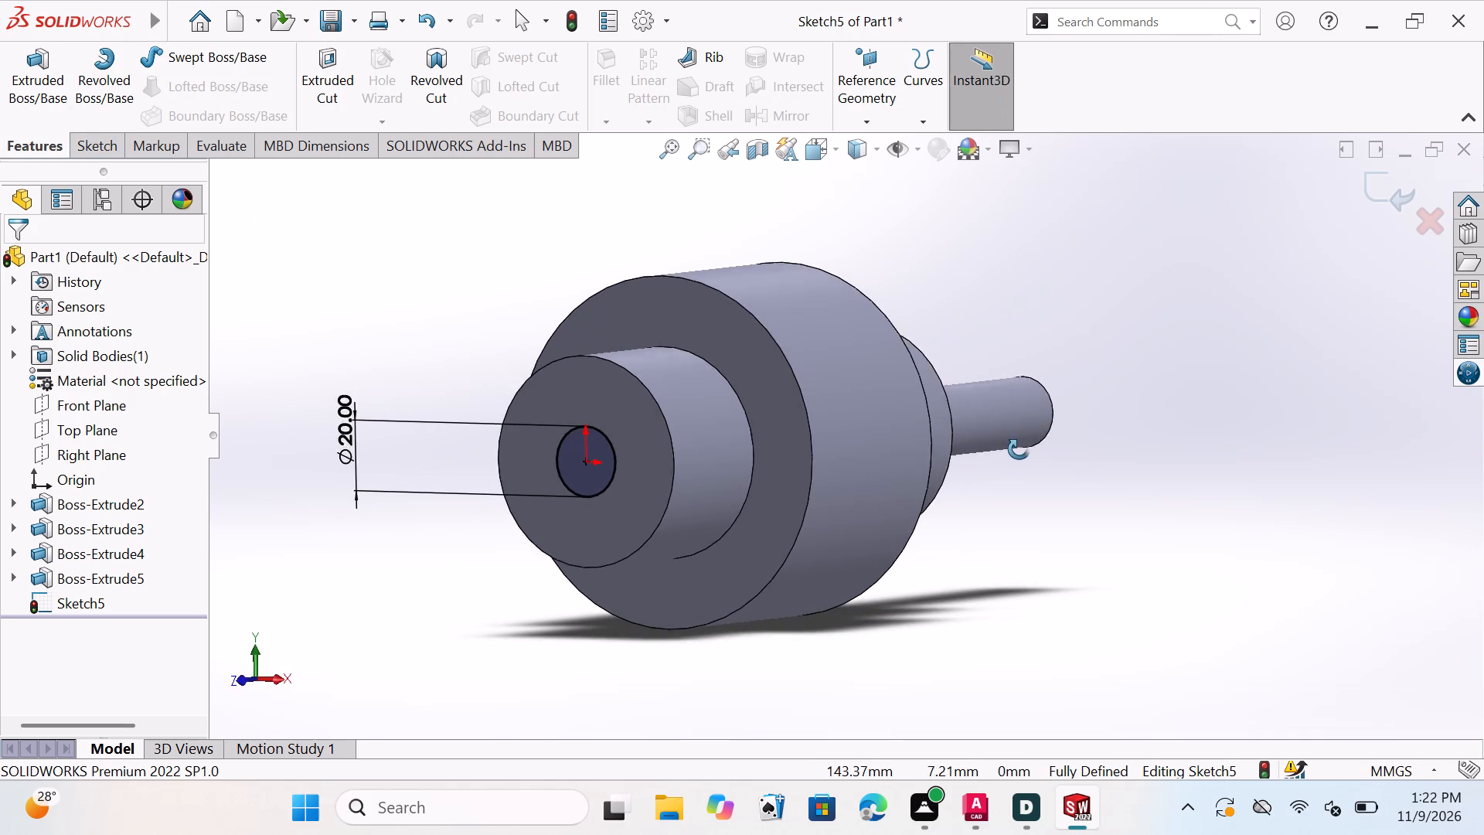
middle_drag(1019, 449, 1019, 450)
middle_drag(1017, 452, 1003, 457)
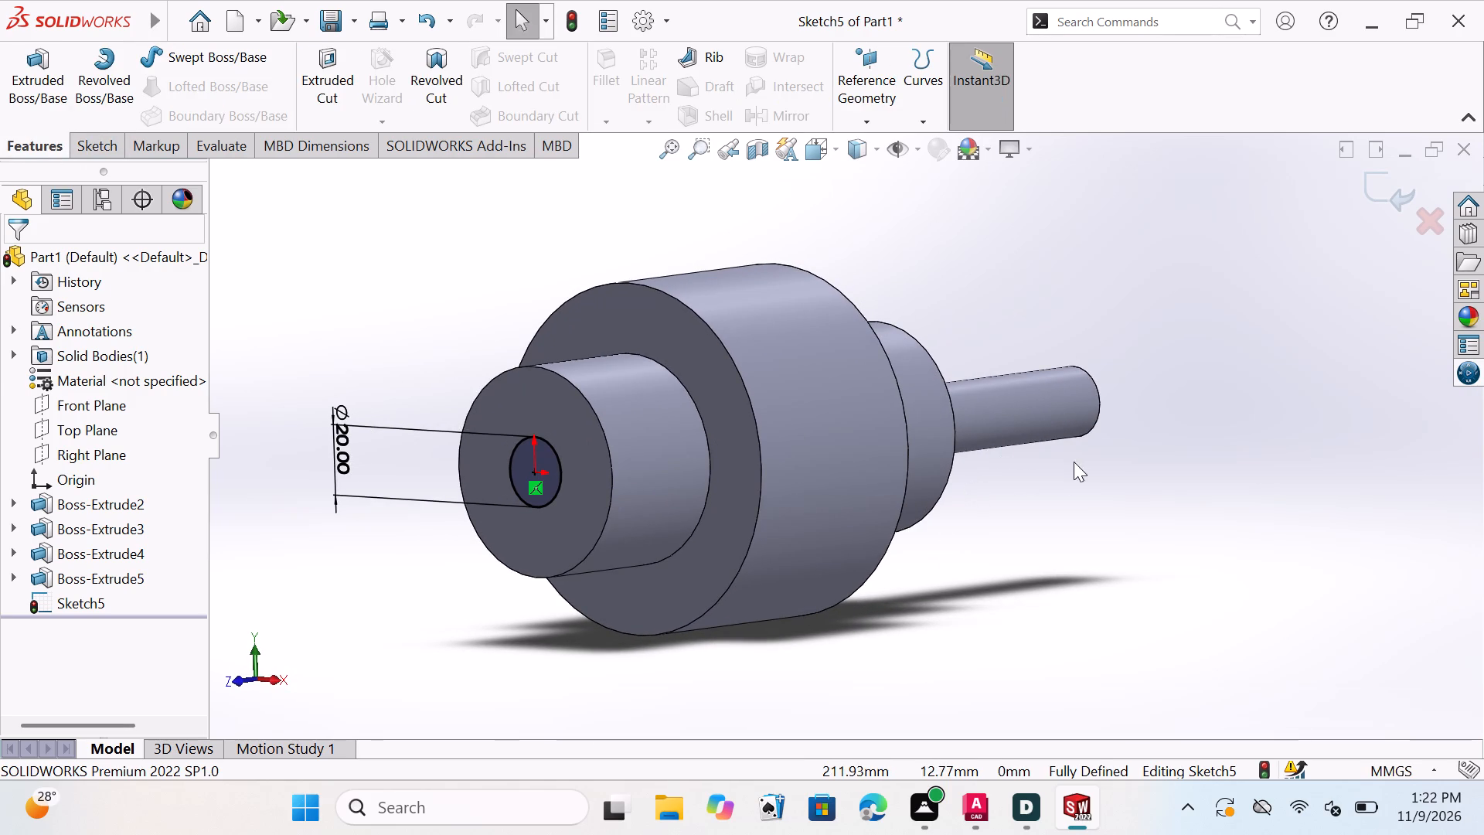
middle_drag(1057, 474, 1041, 482)
middle_drag(1041, 456, 1006, 461)
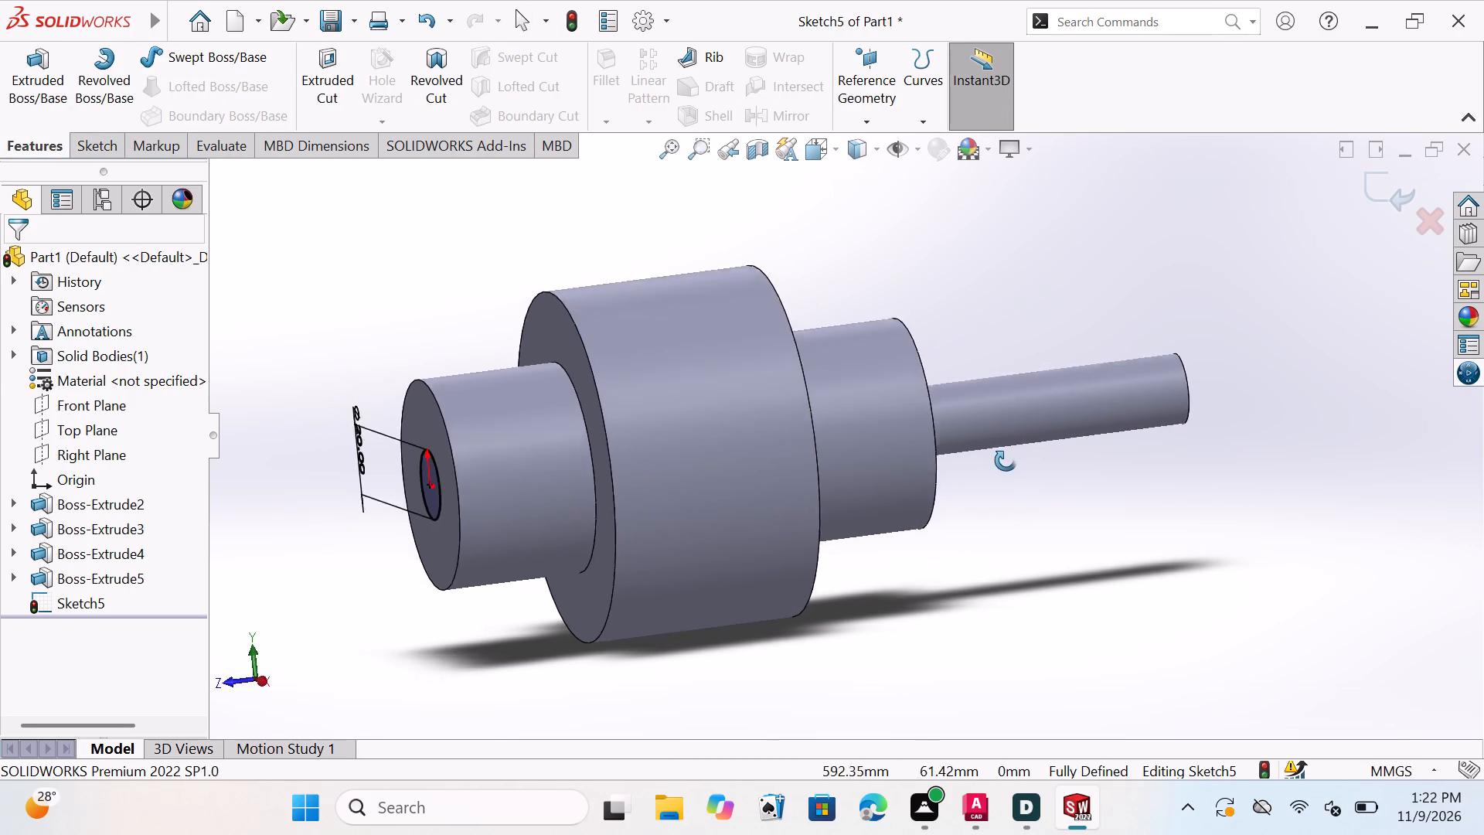
middle_drag(1006, 461, 958, 462)
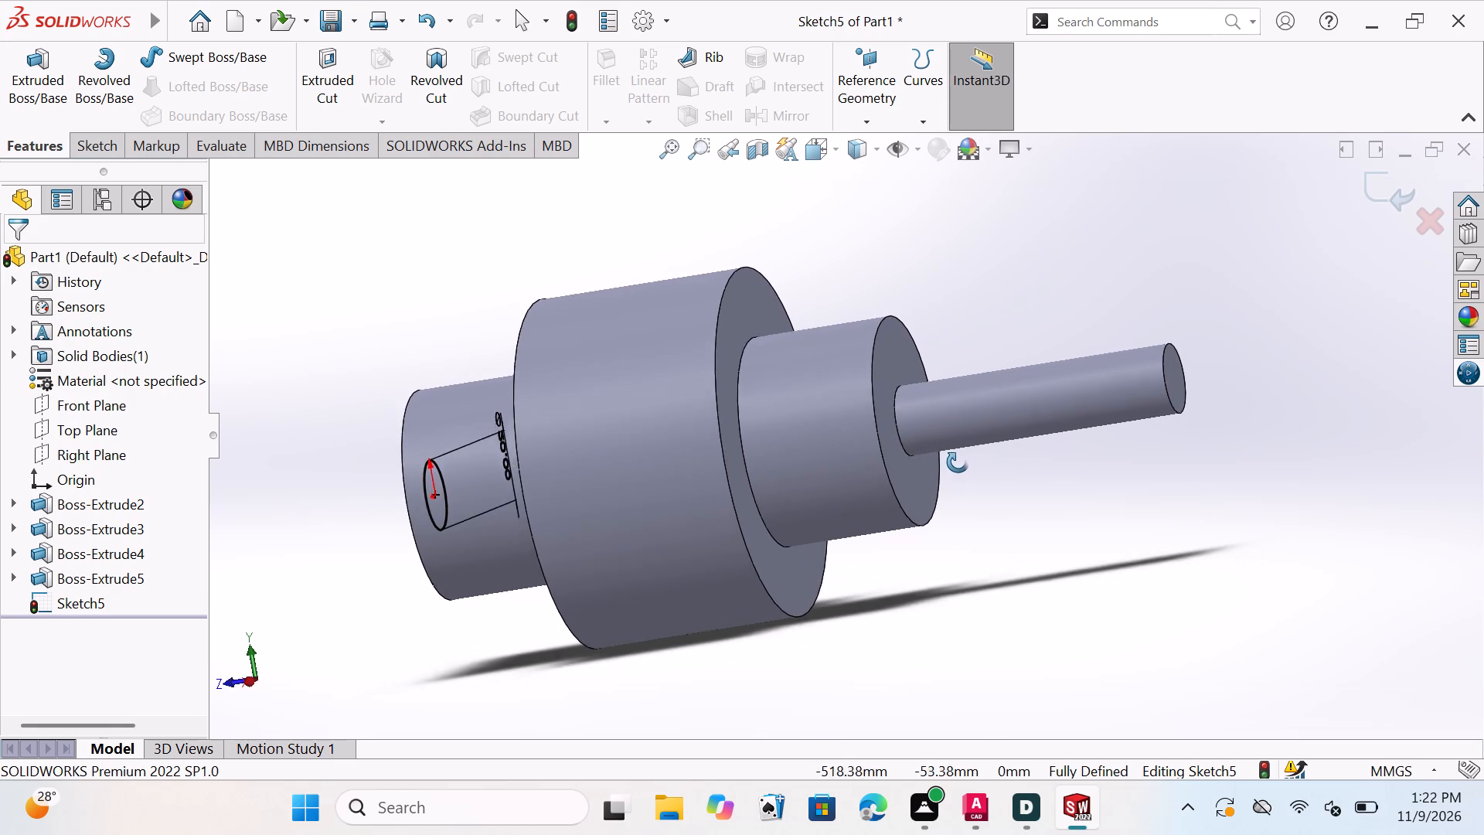
middle_drag(958, 462, 1053, 408)
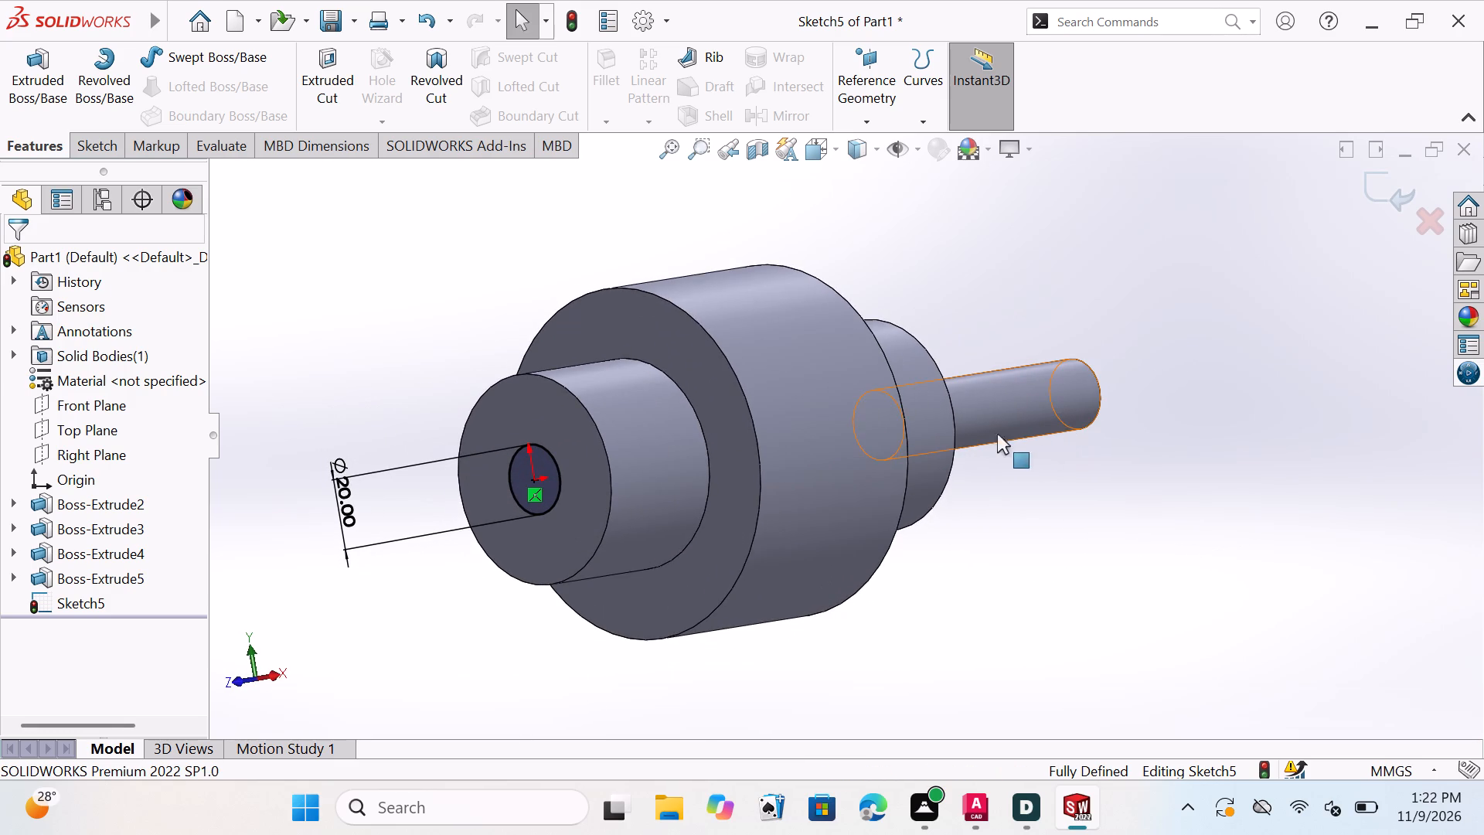
click(29, 78)
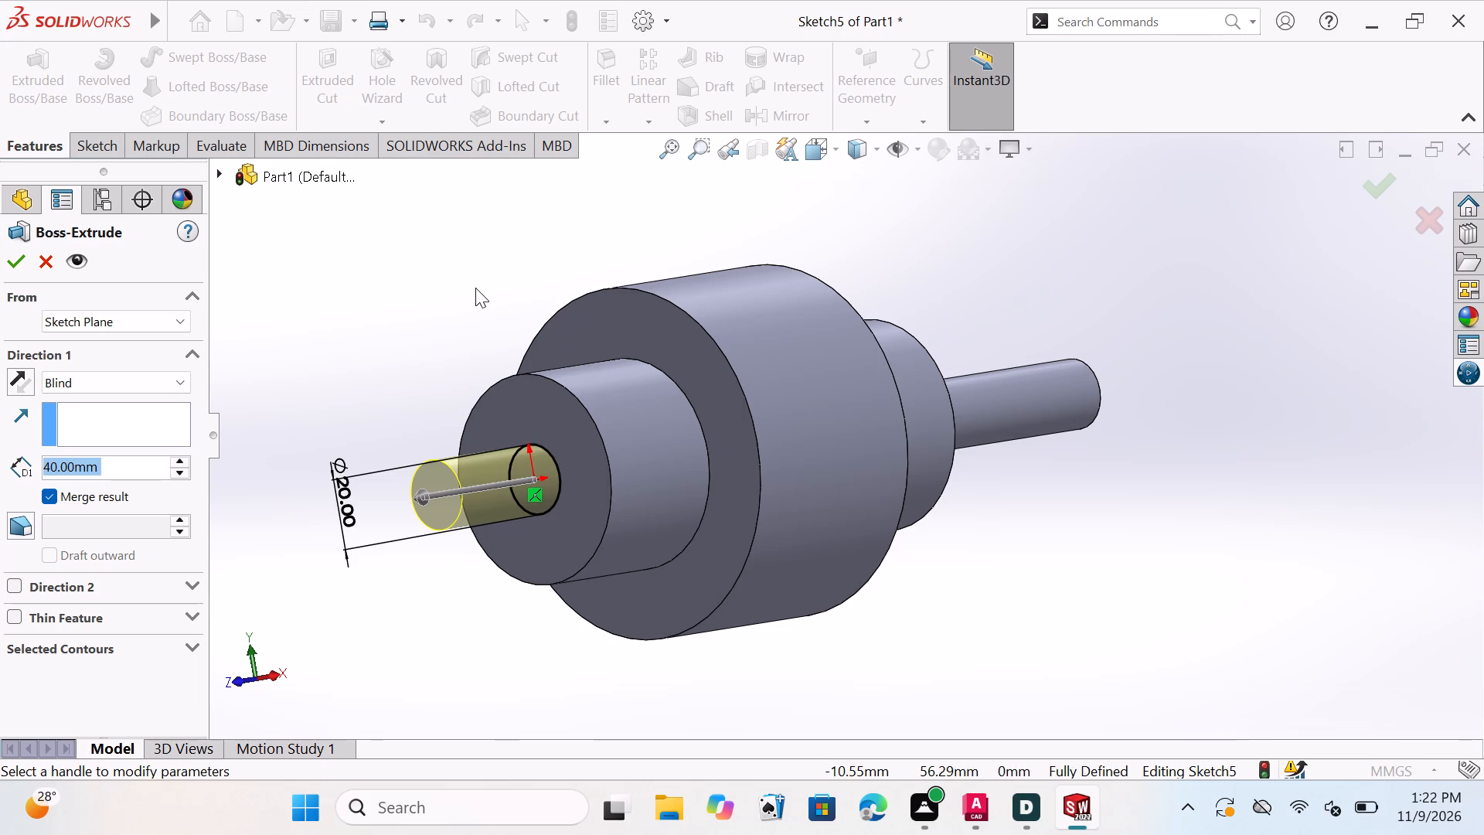
click(122, 465)
key(BackSpace)
key(BackSpace)
key(BackSpace)
key(BackSpace)
key(BackSpace)
key(BackSpace)
key(BackSpace)
key(BackSpace)
key(BackSpace)
key(BackSpace)
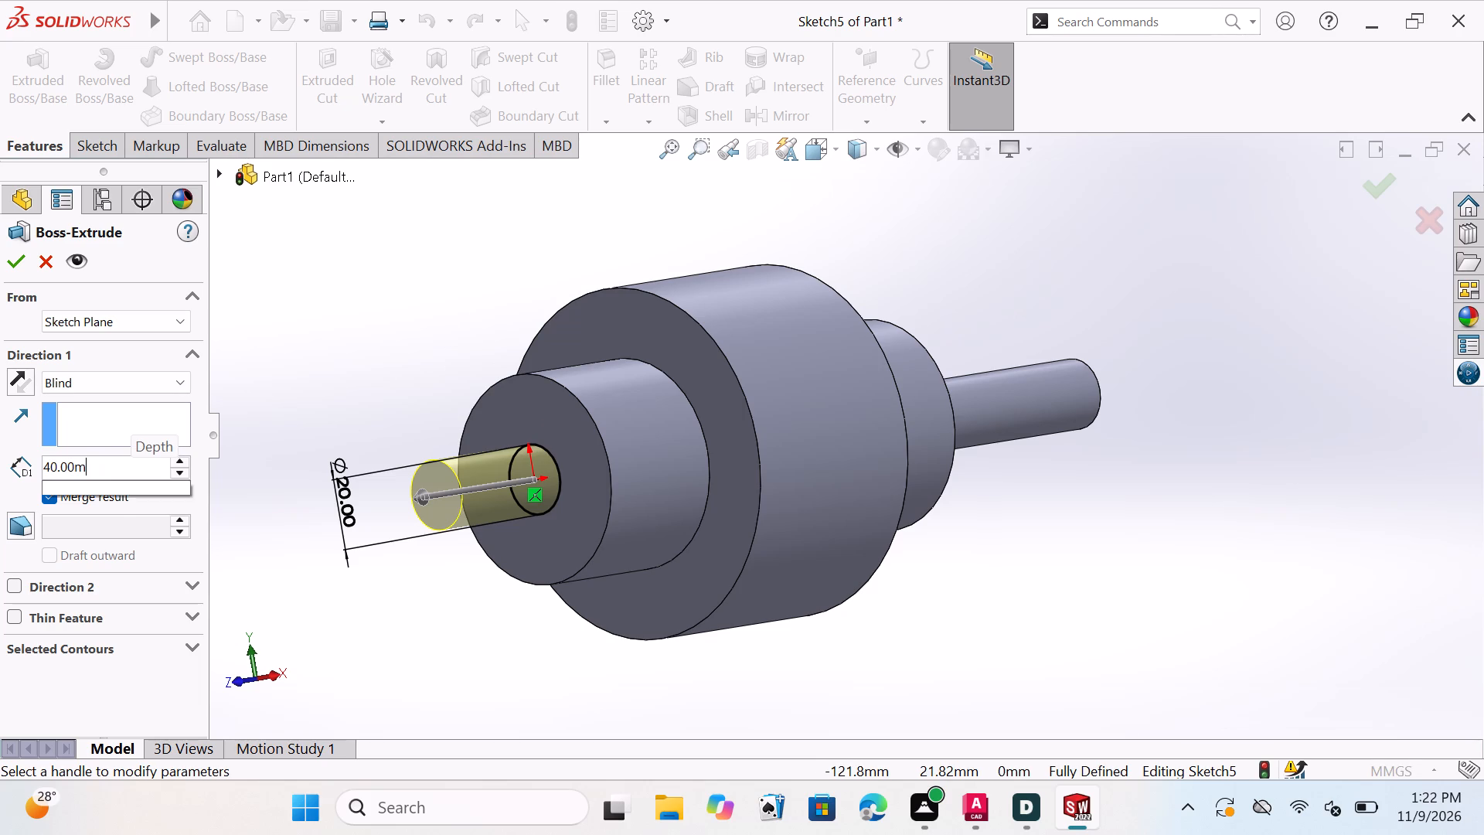
key(BackSpace)
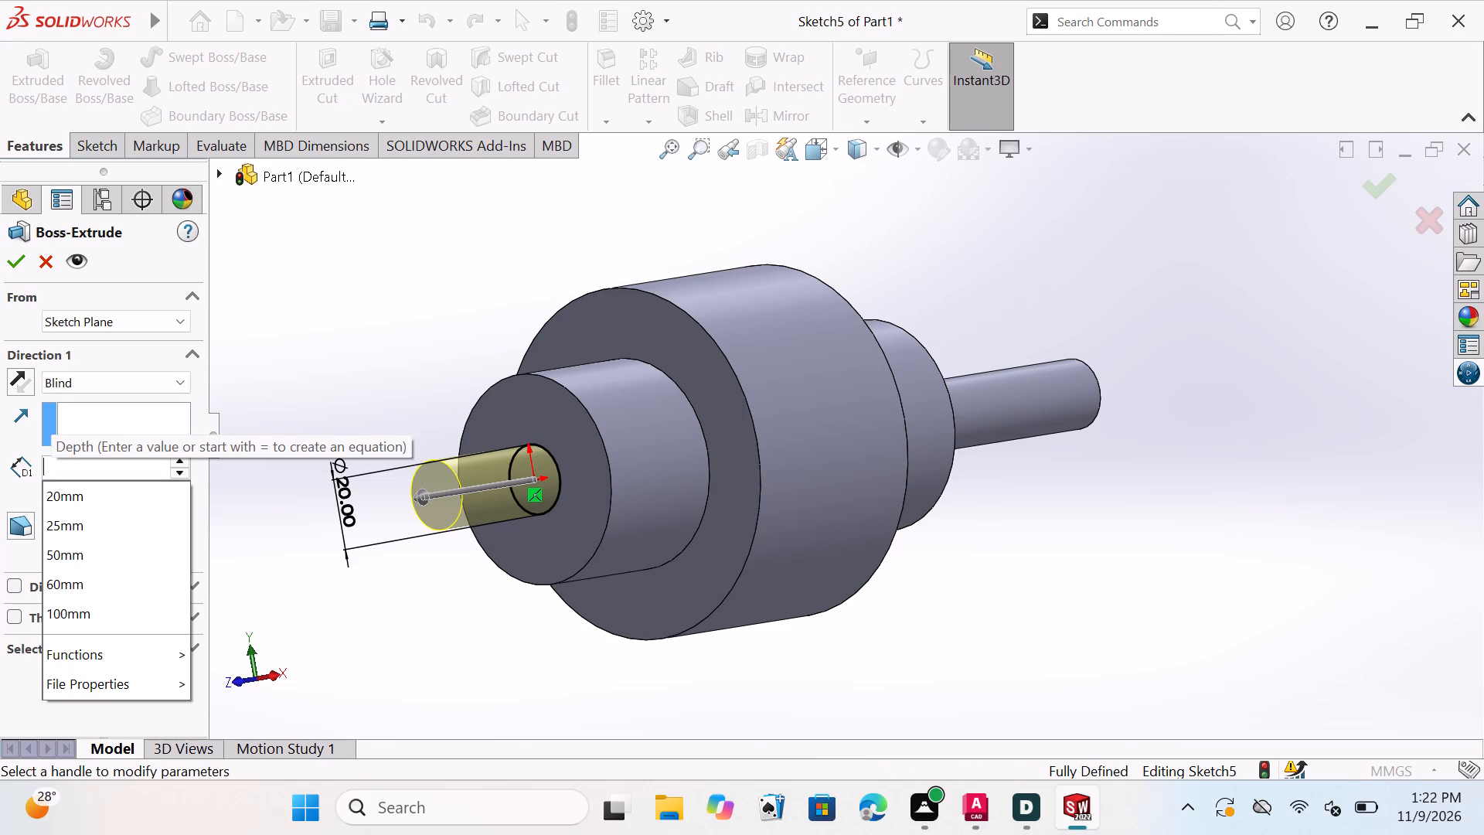
text(80)
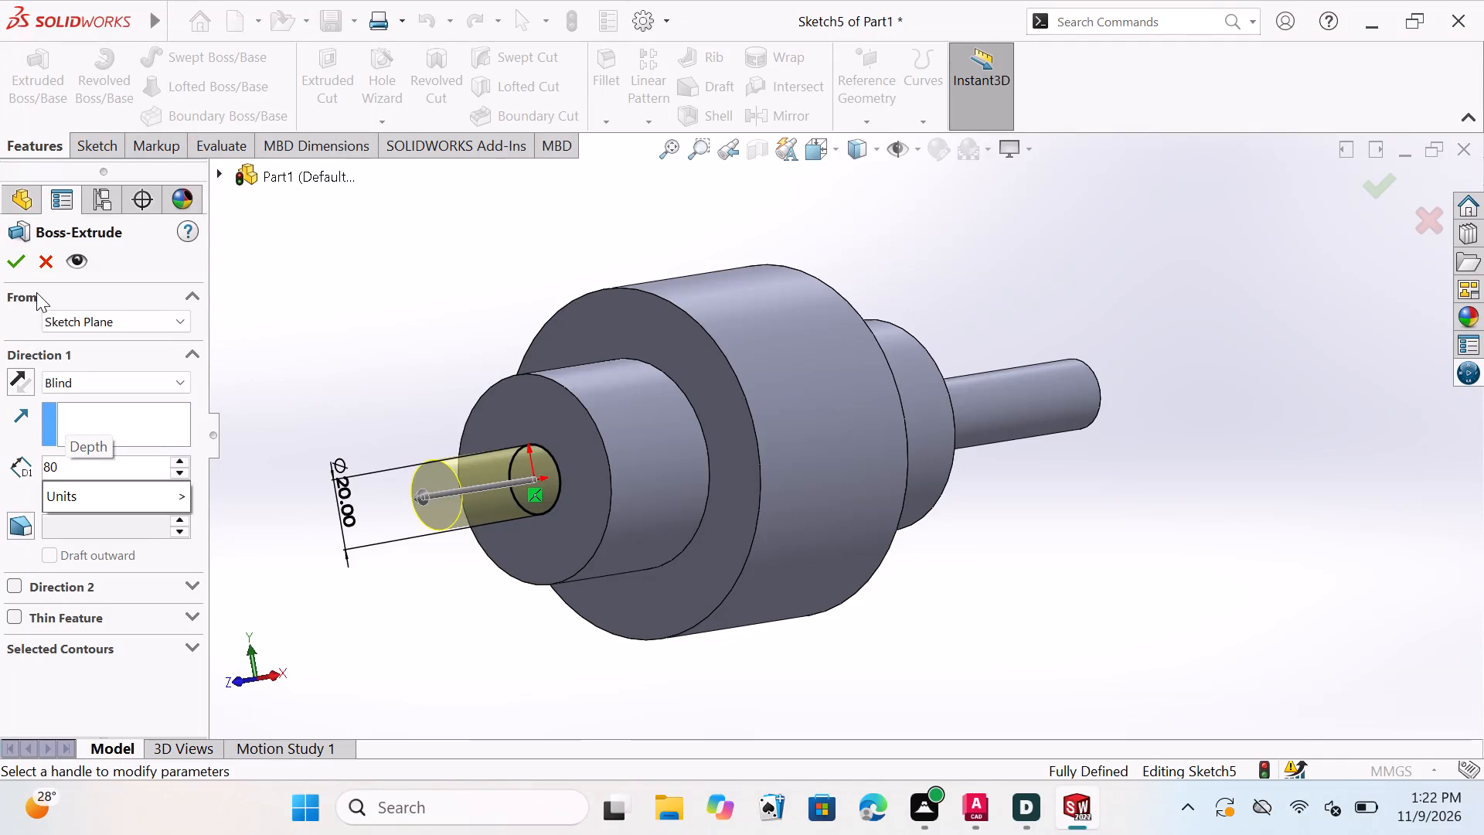
click(11, 257)
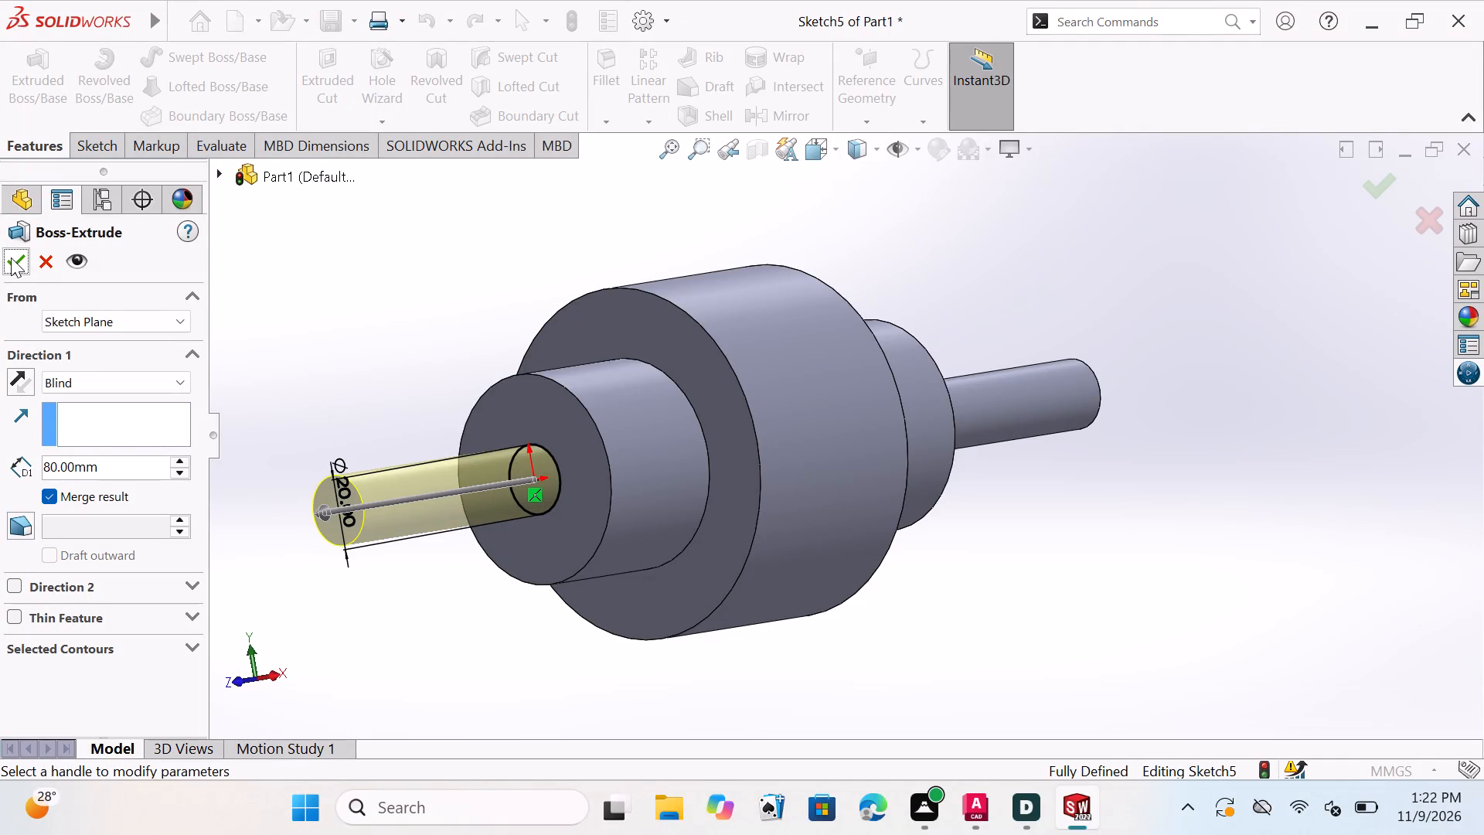
click(12, 262)
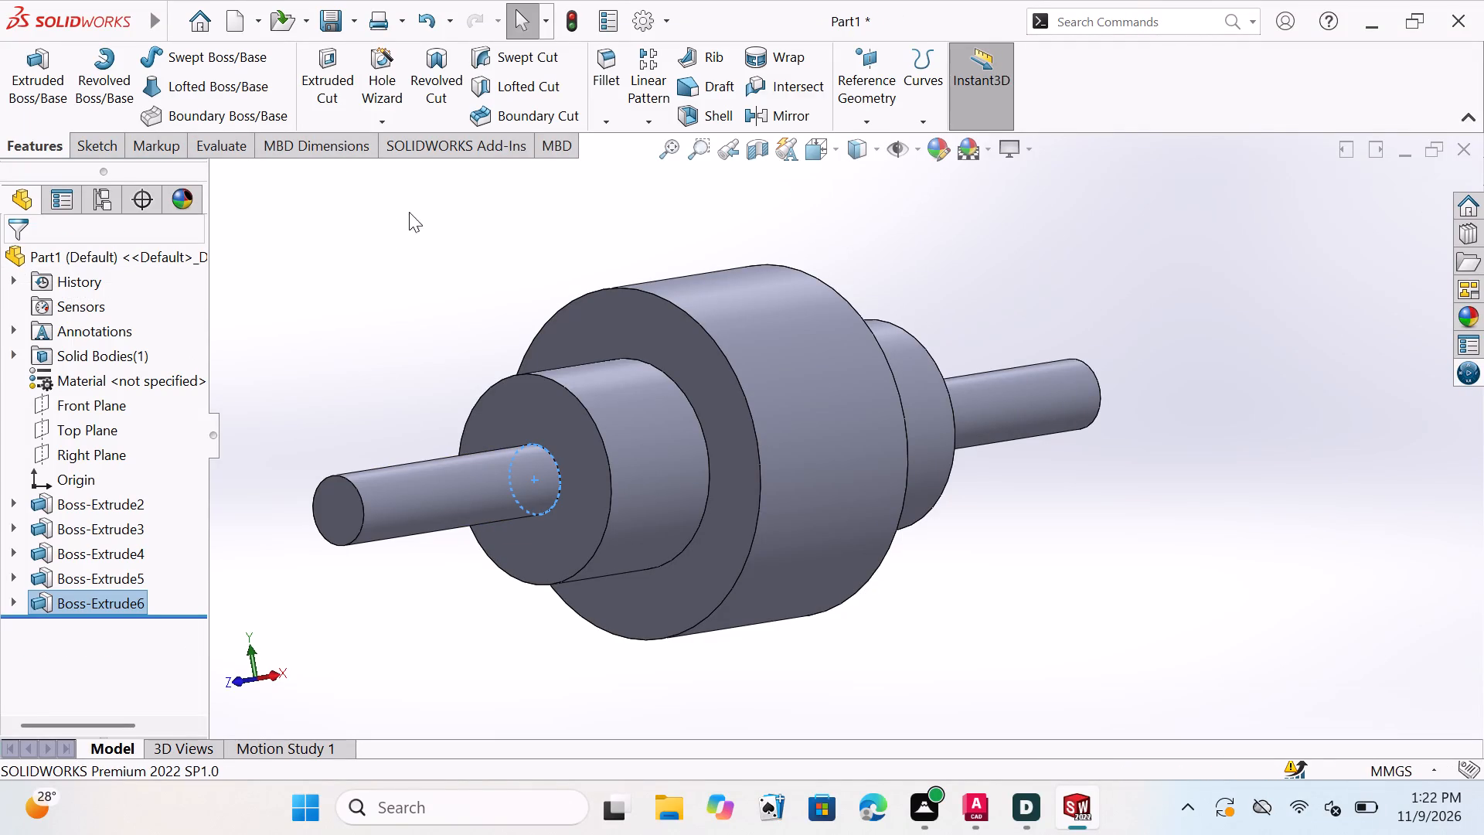
click(85, 138)
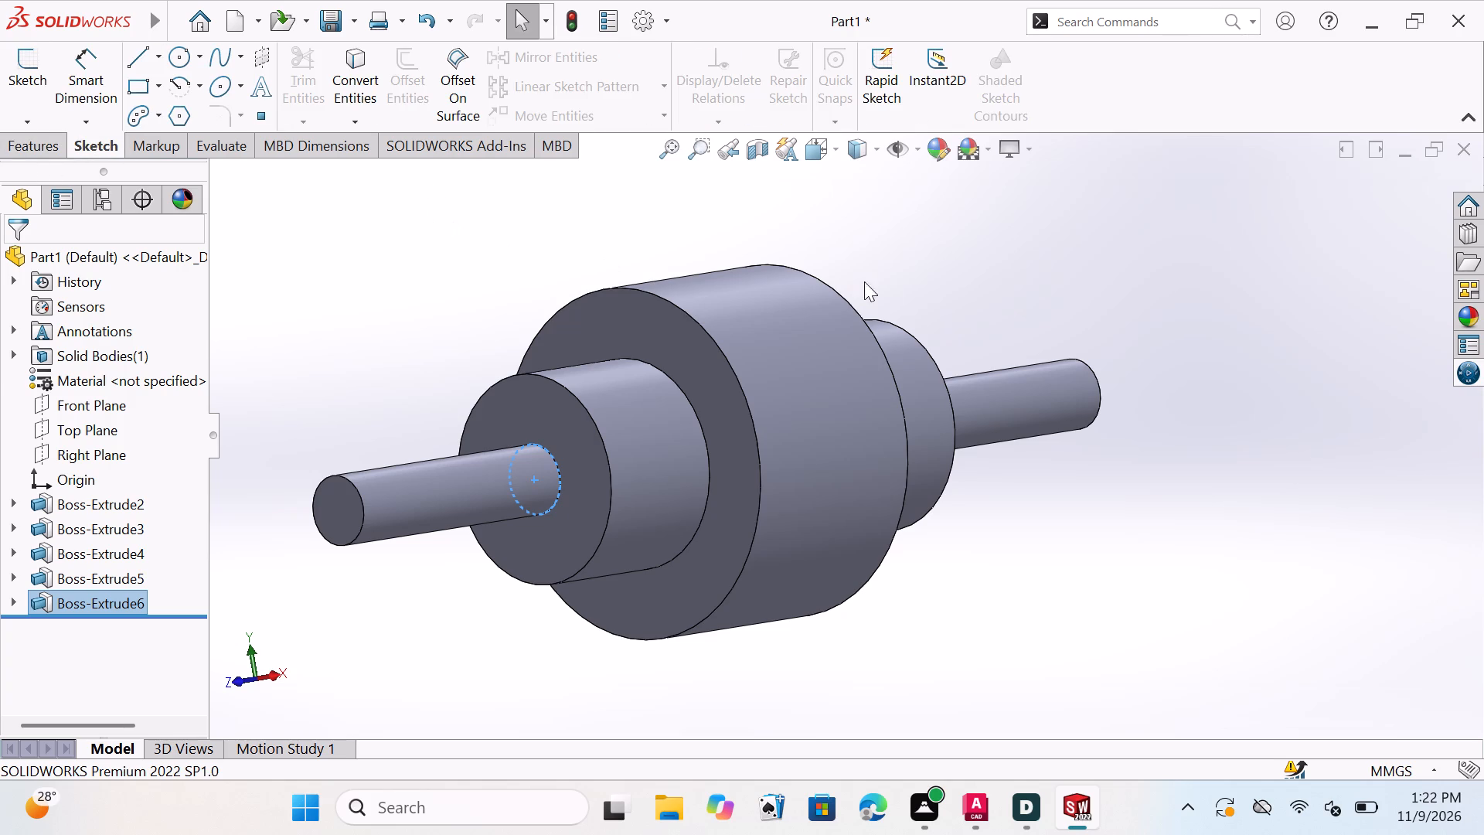
key(Escape)
key(Escape)
key(Escape)
key(Escape)
key(Escape)
key(Escape)
Examine the whole stepped shaft from the side and both ends to check its cylindrical sections.
scroll(1034, 466, down, 1)
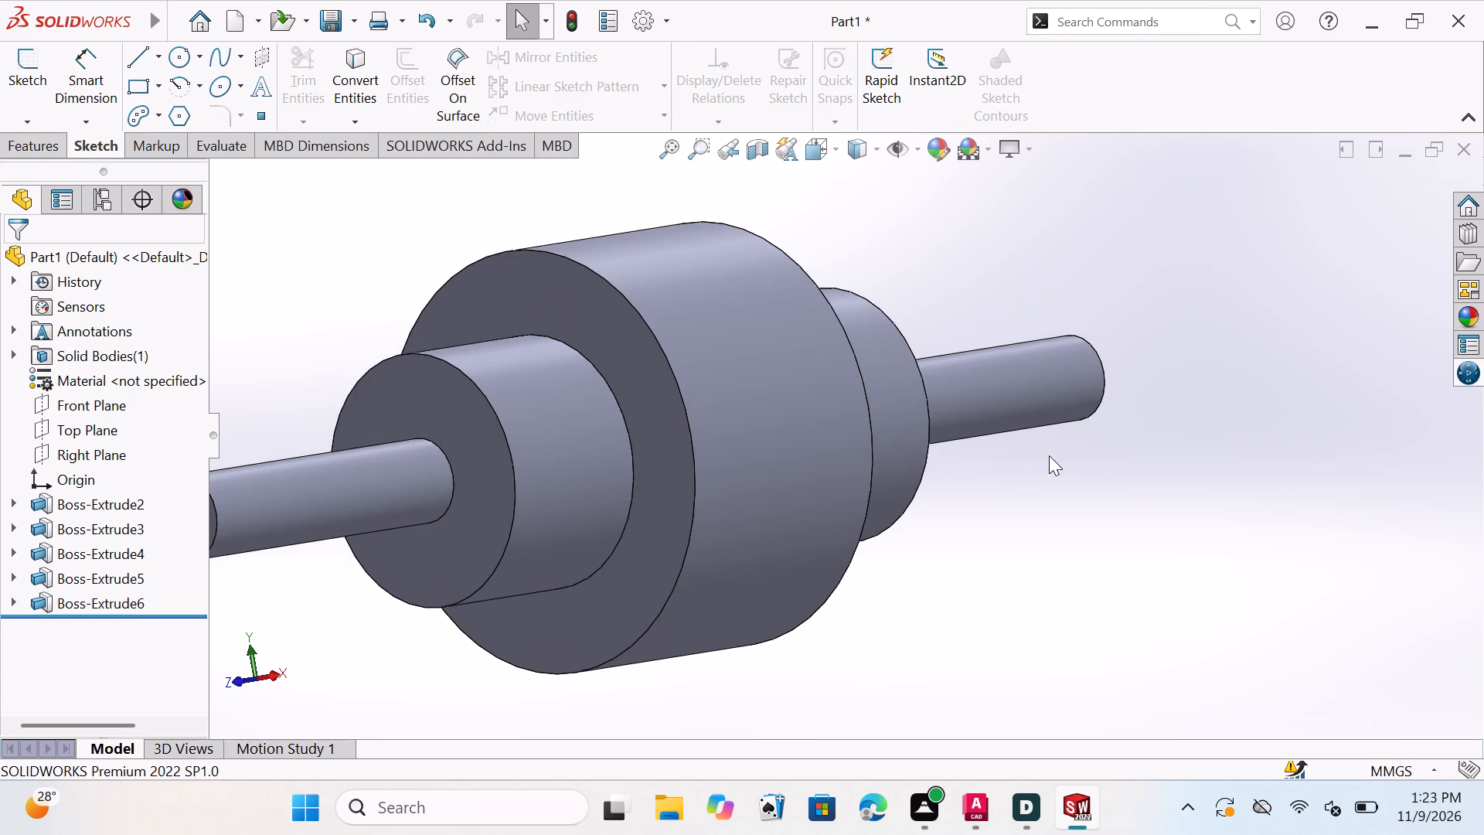
scroll(1035, 470, up, 2)
scroll(986, 524, up, 4)
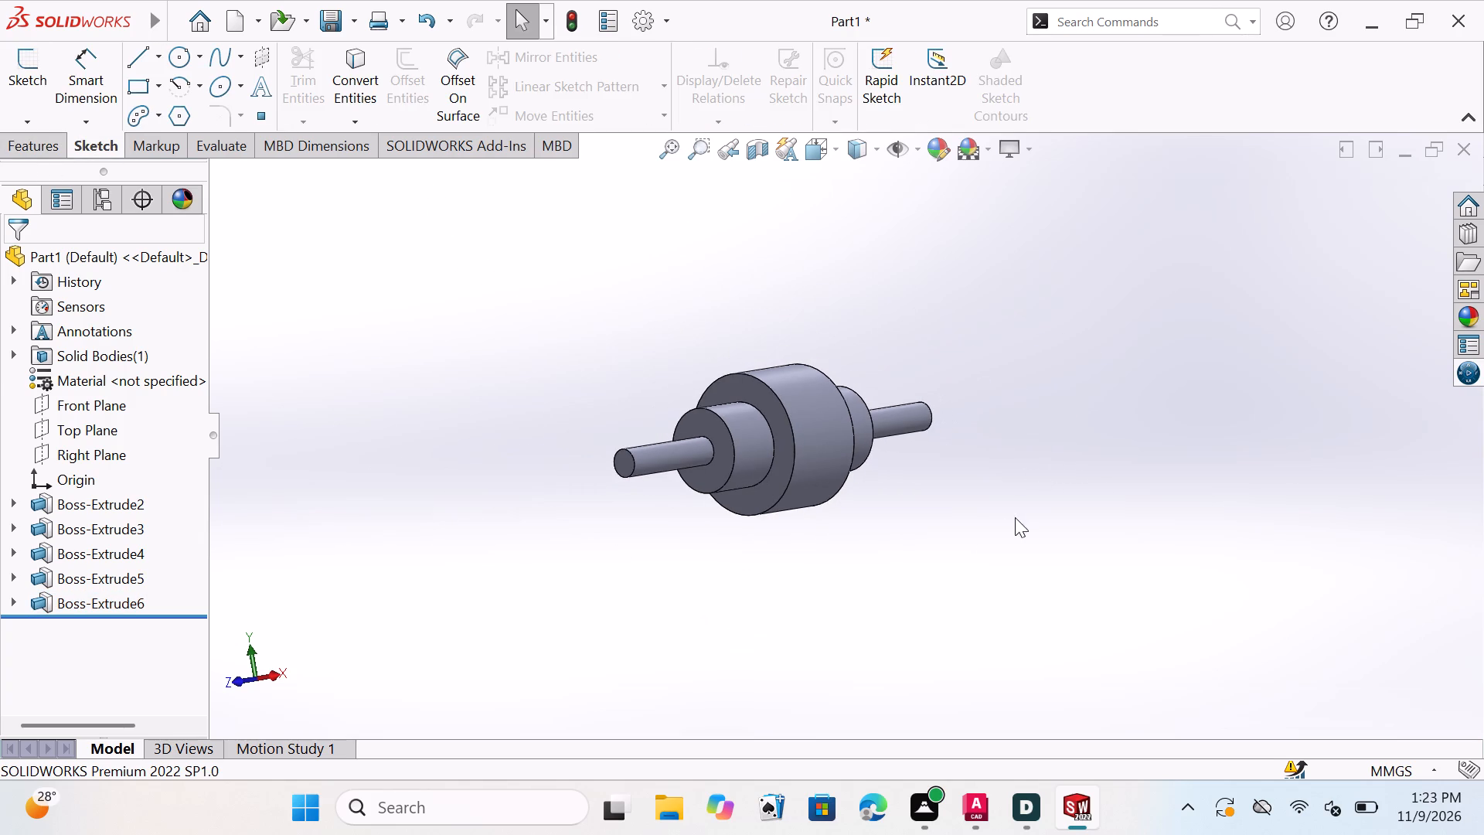
middle_drag(1005, 522, 914, 564)
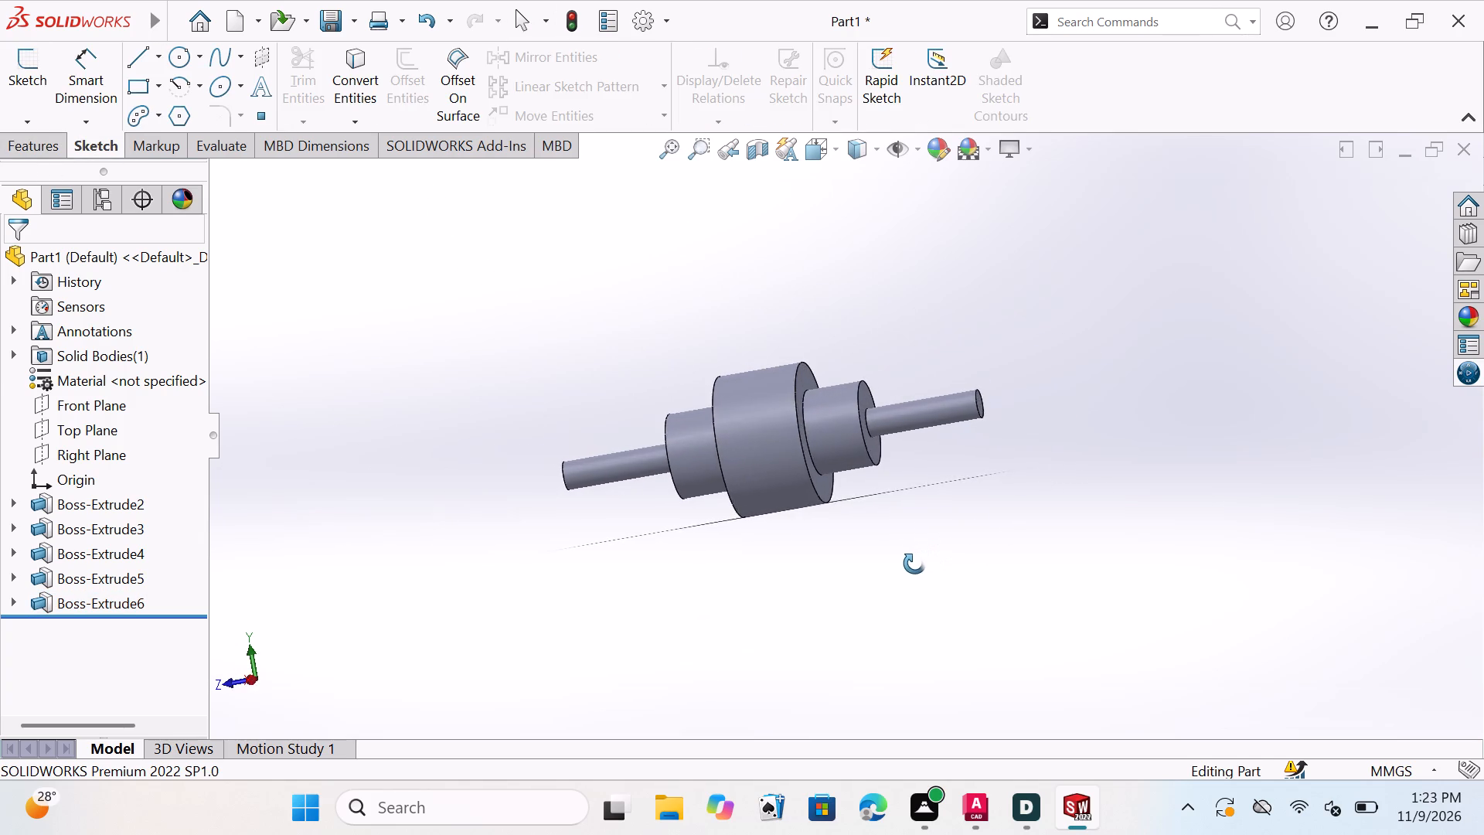
middle_drag(914, 564, 948, 649)
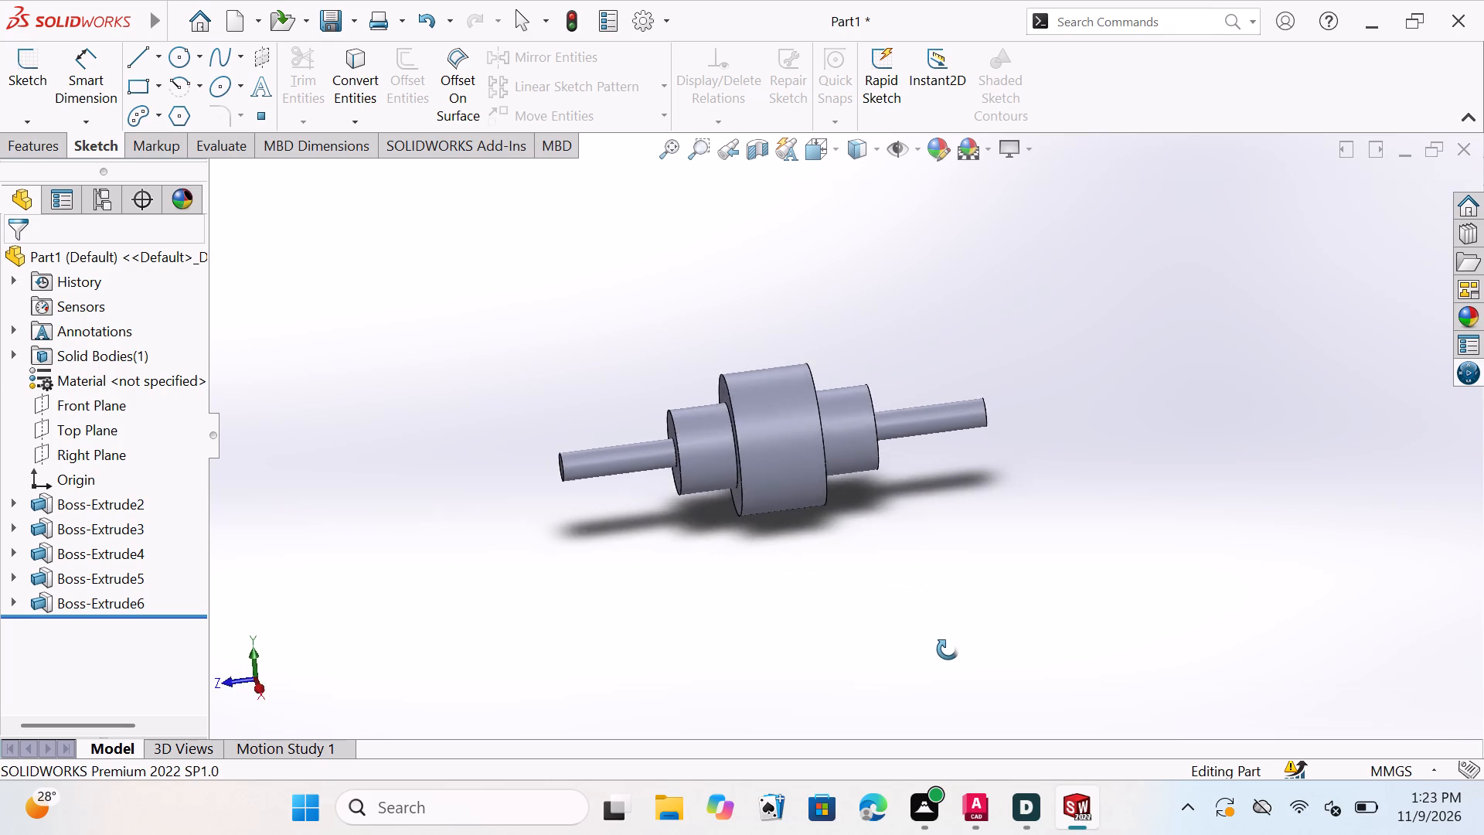
middle_drag(948, 649, 932, 482)
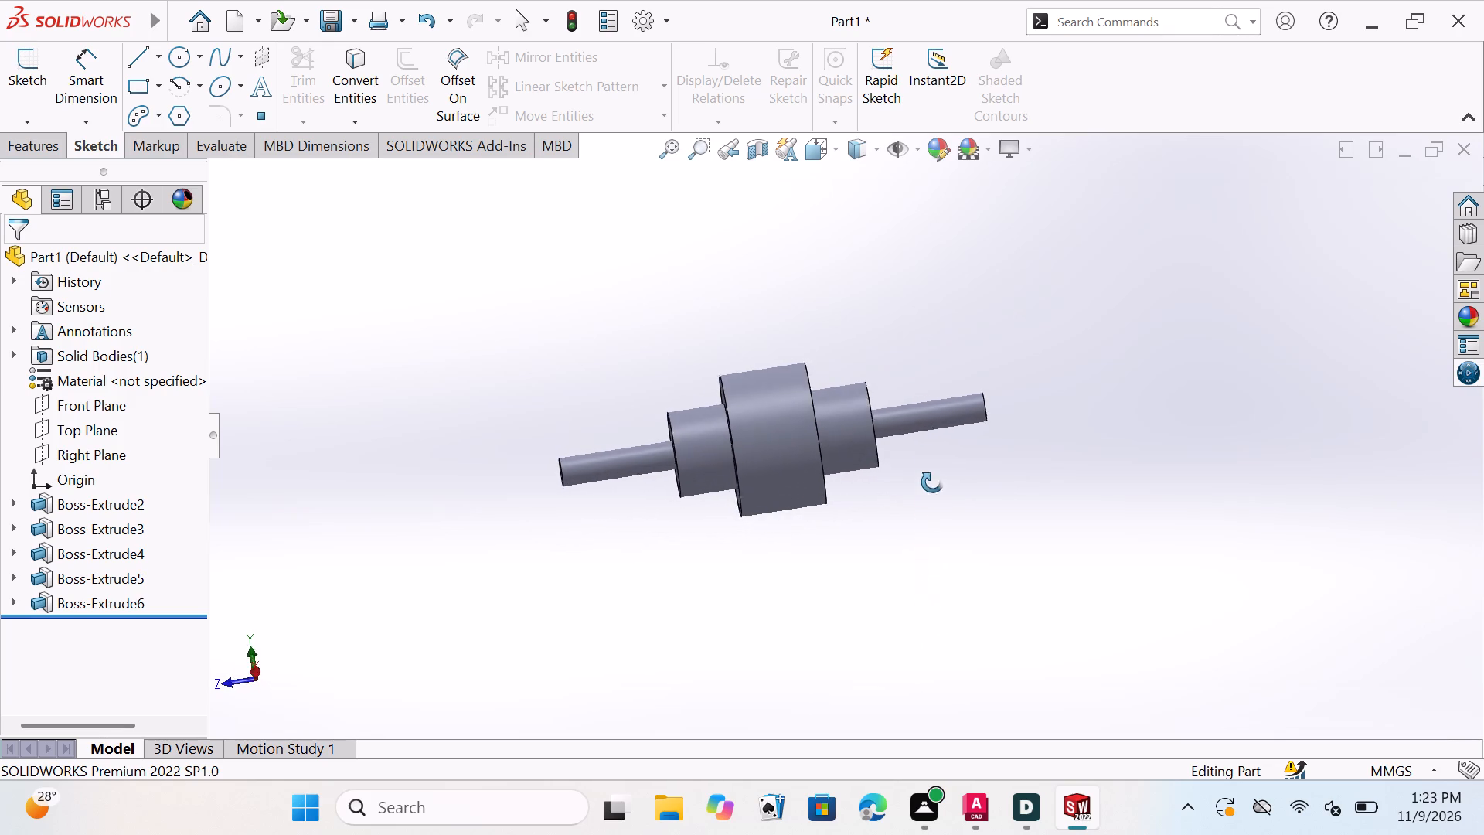
middle_drag(932, 482, 1100, 483)
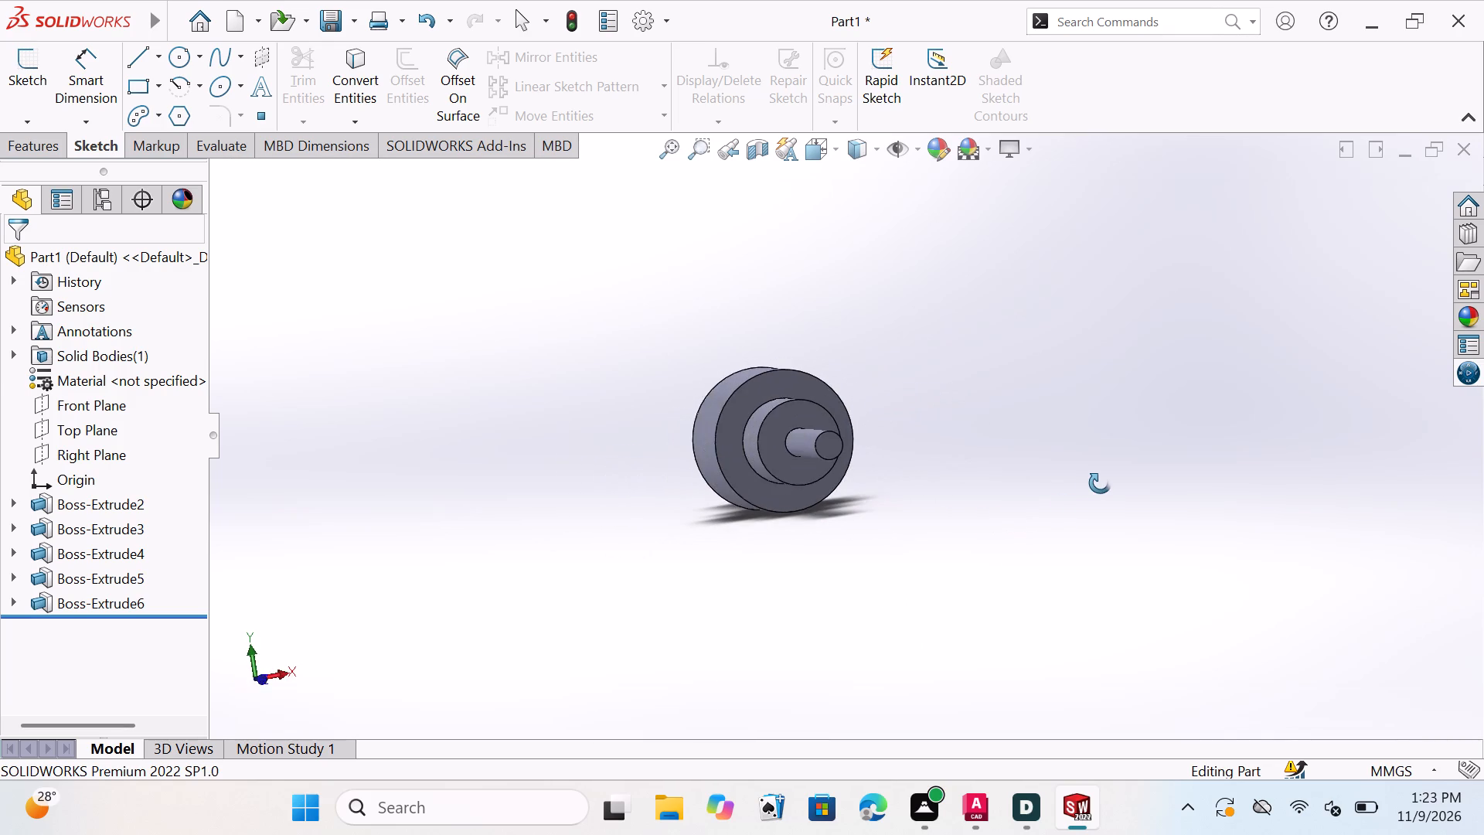
middle_drag(1100, 483, 1104, 479)
middle_drag(859, 541, 970, 571)
middle_drag(967, 580, 951, 540)
scroll(952, 553, up, 1)
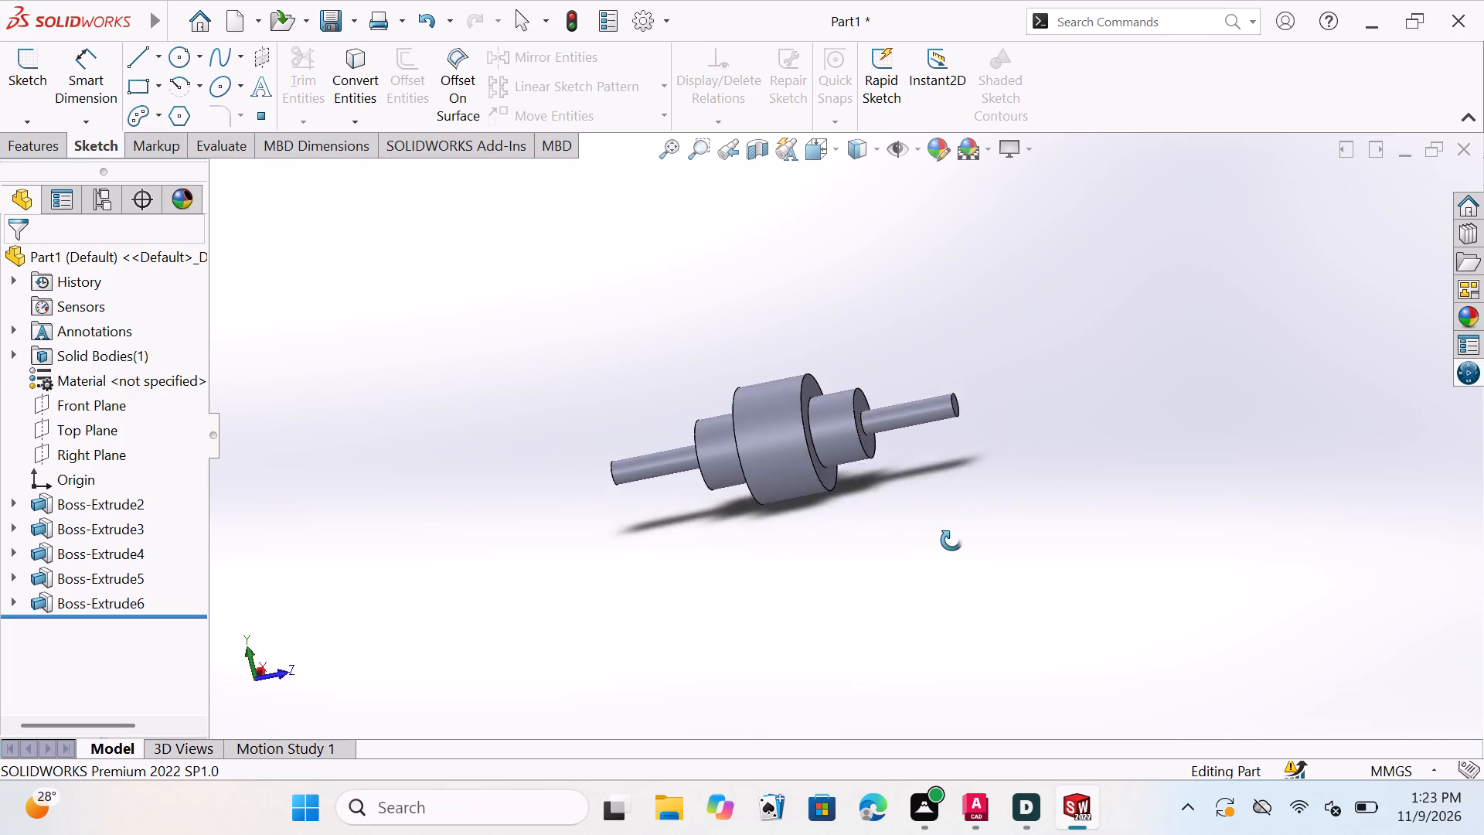
middle_drag(951, 540, 1055, 496)
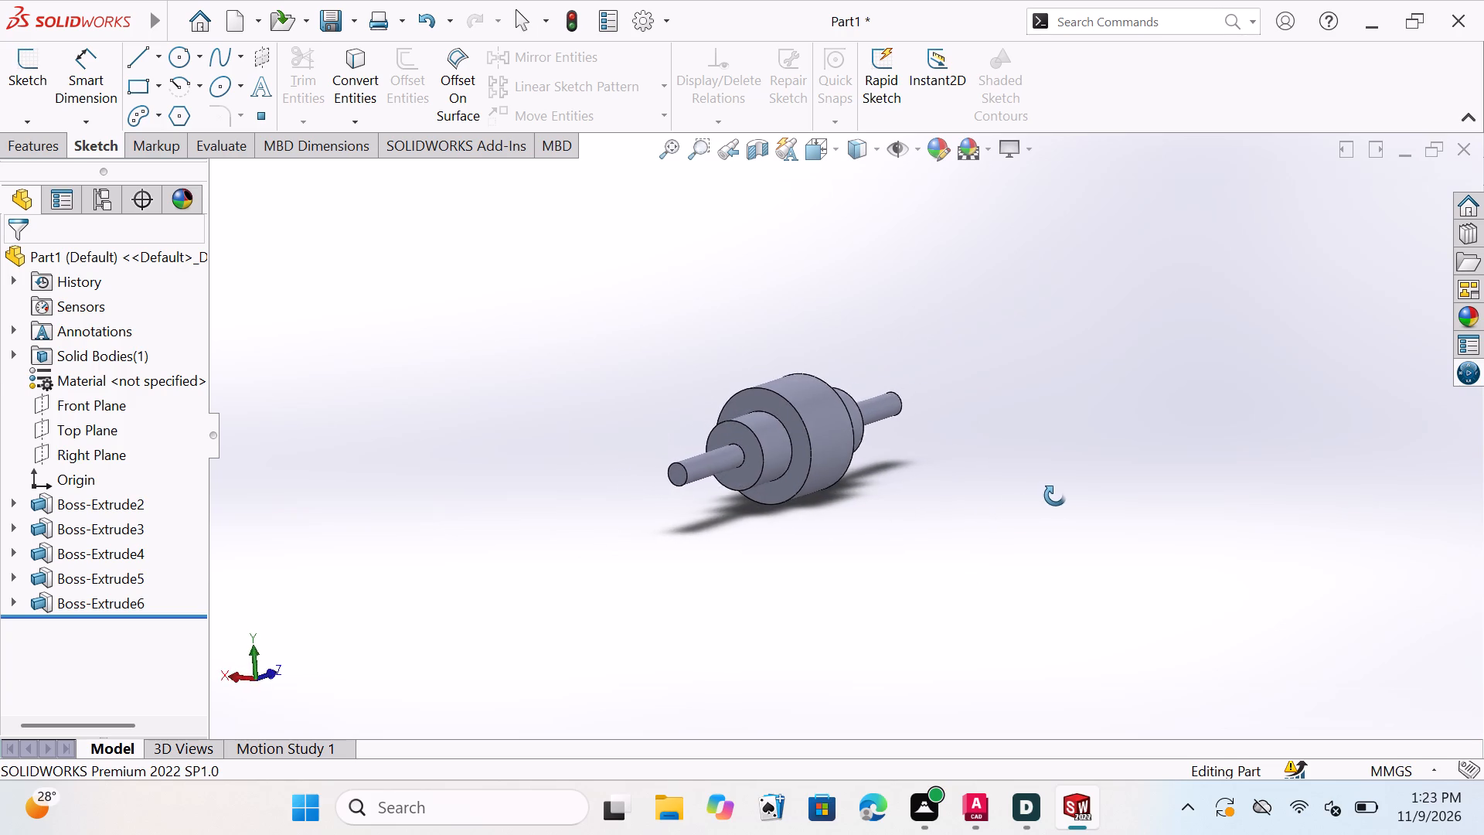
middle_drag(1055, 496, 1021, 570)
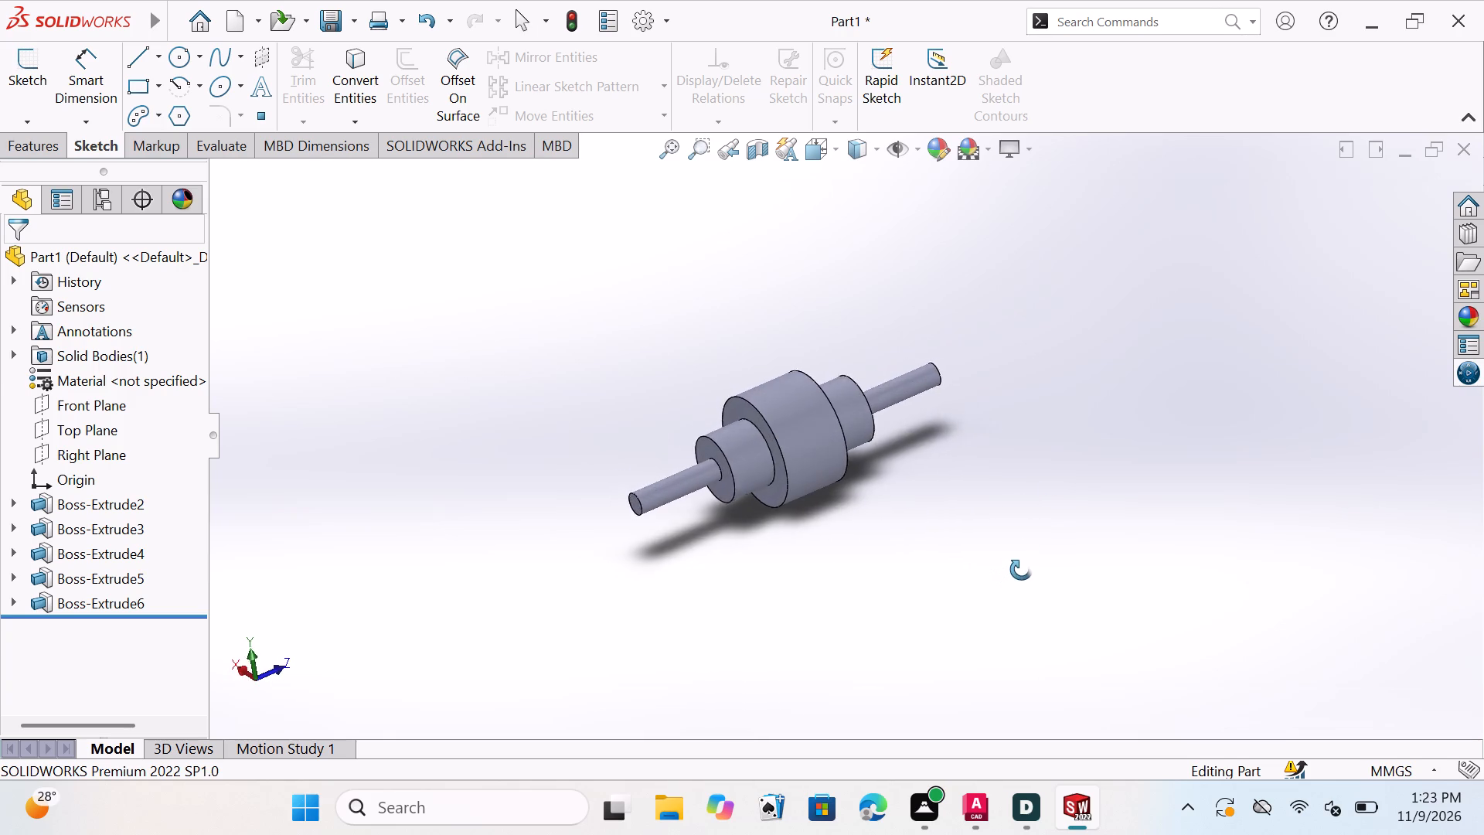
middle_drag(1021, 570, 1014, 506)
scroll(991, 488, down, 1)
scroll(803, 487, up, 2)
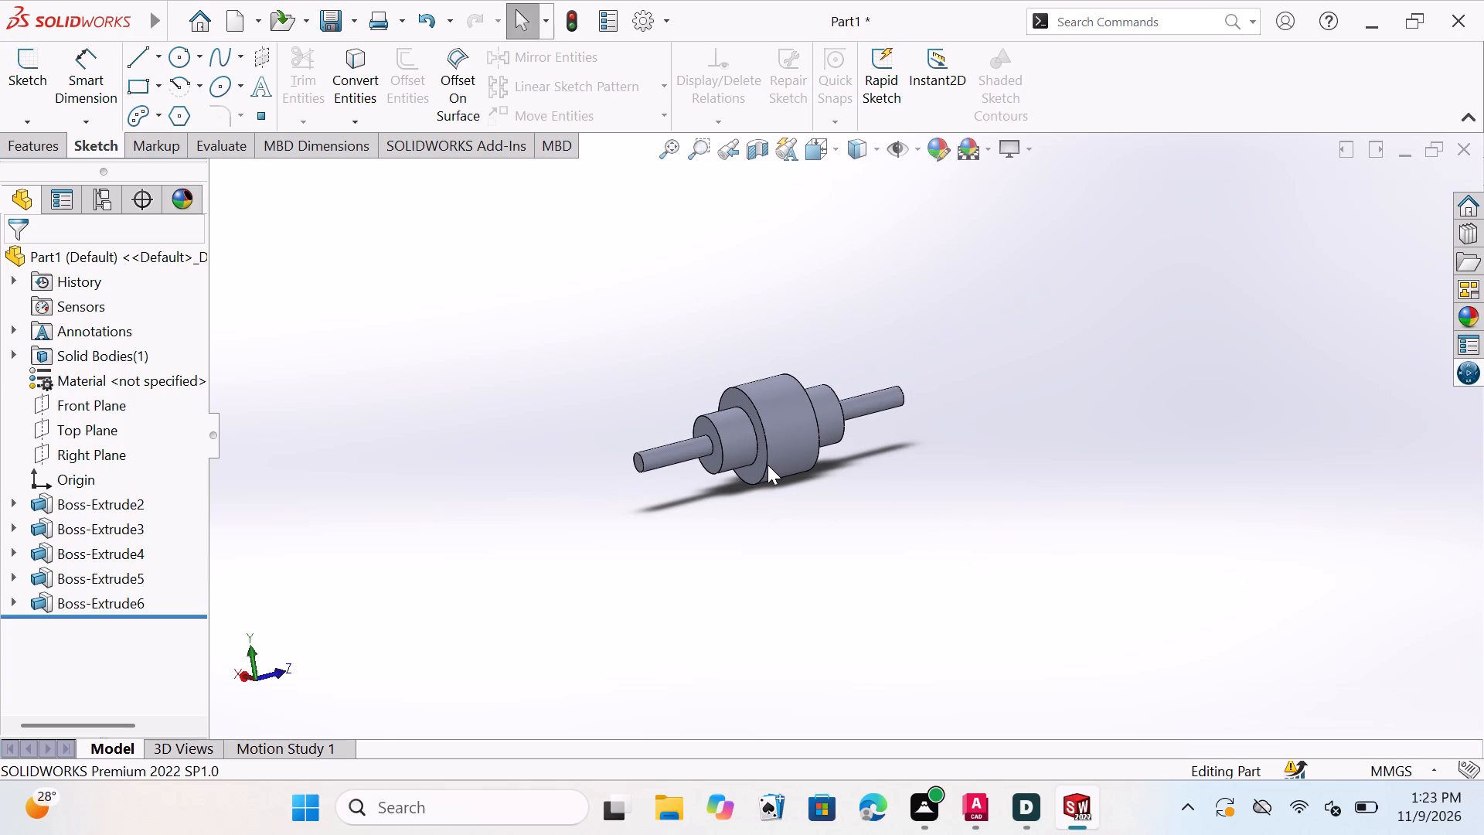
scroll(833, 452, up, 1)
scroll(833, 452, down, 3)
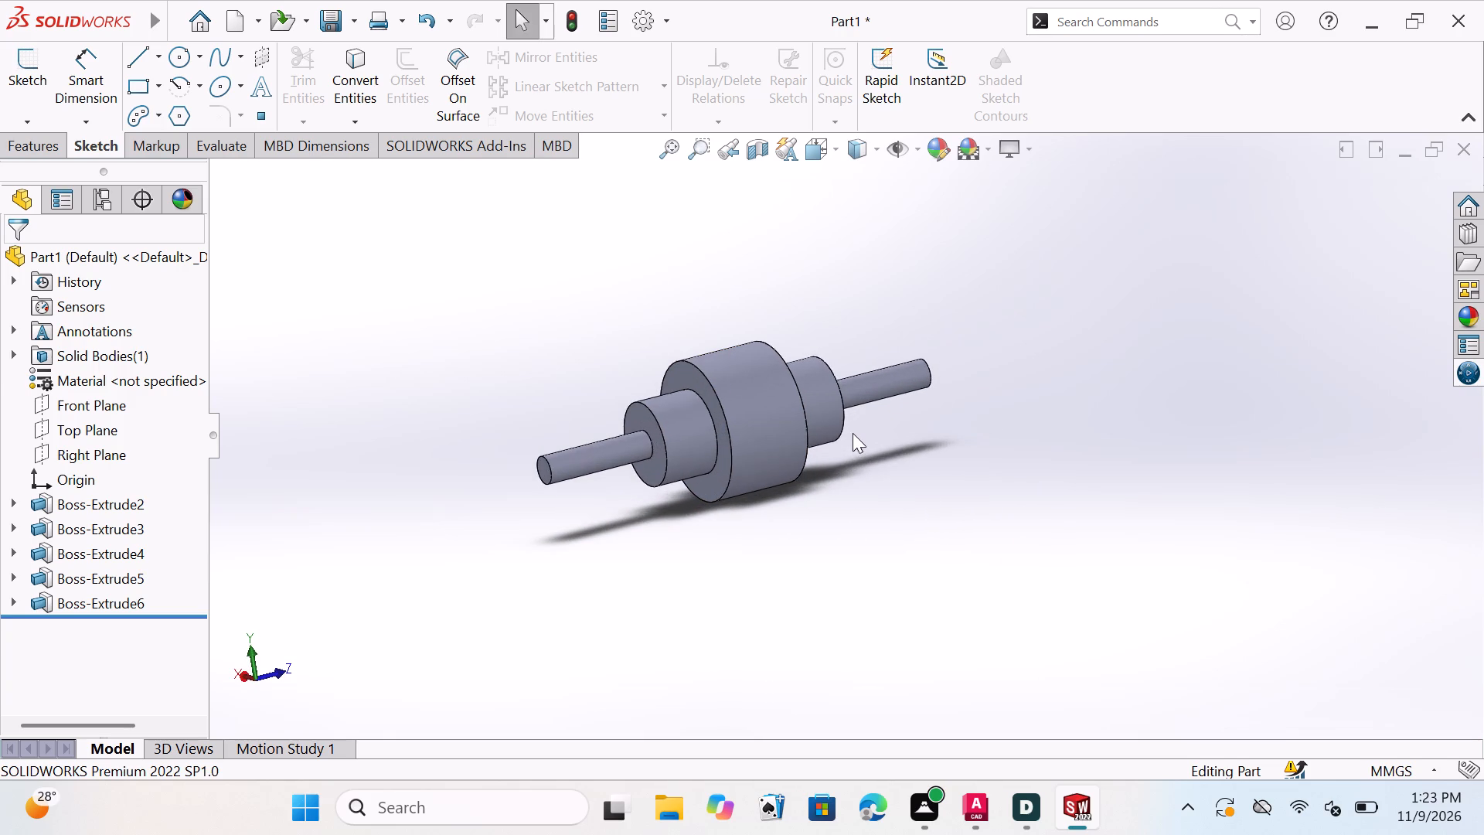
middle_drag(895, 437, 853, 544)
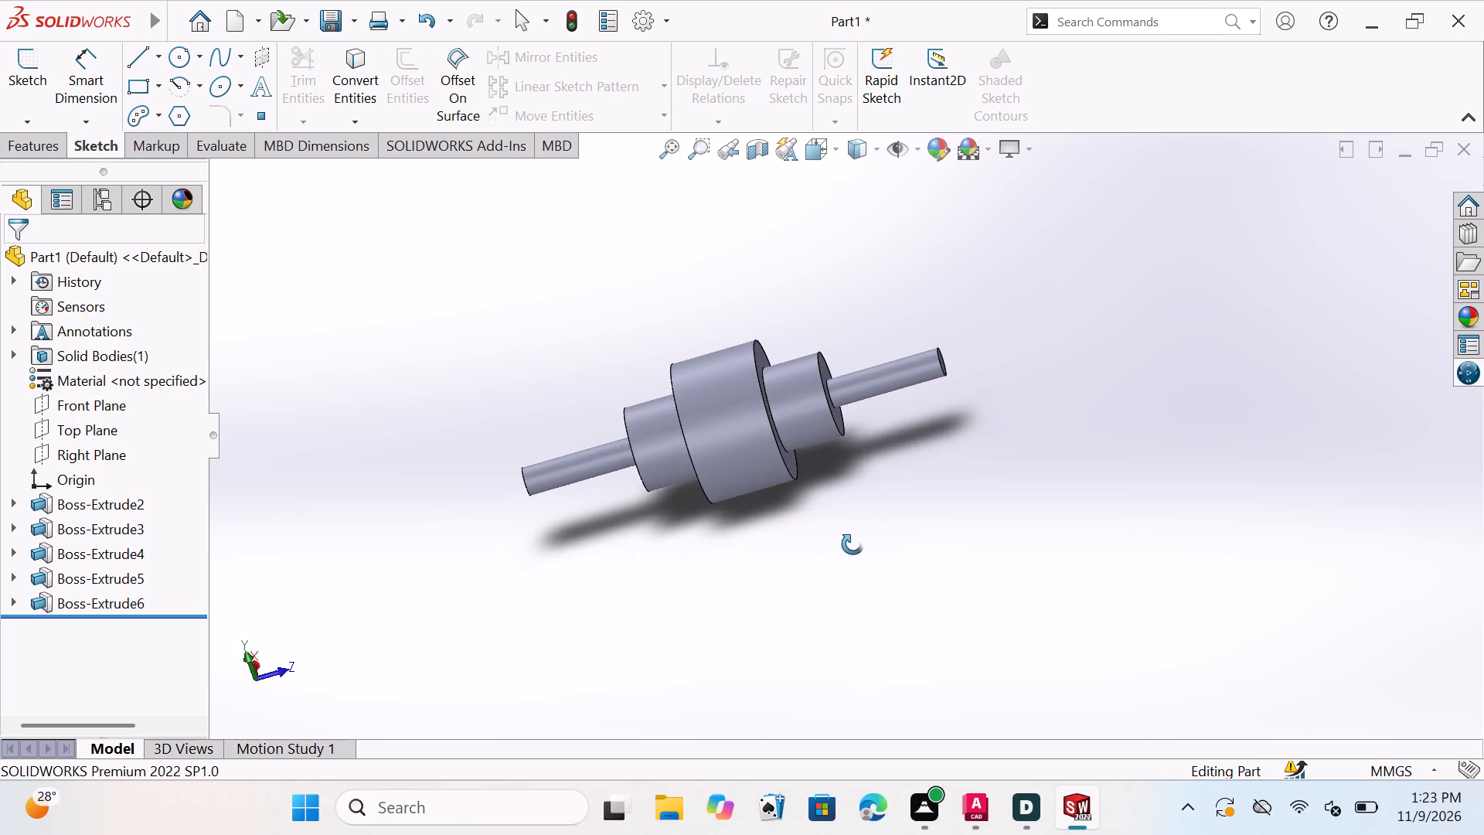
middle_drag(853, 544, 852, 441)
middle_drag(830, 508, 890, 487)
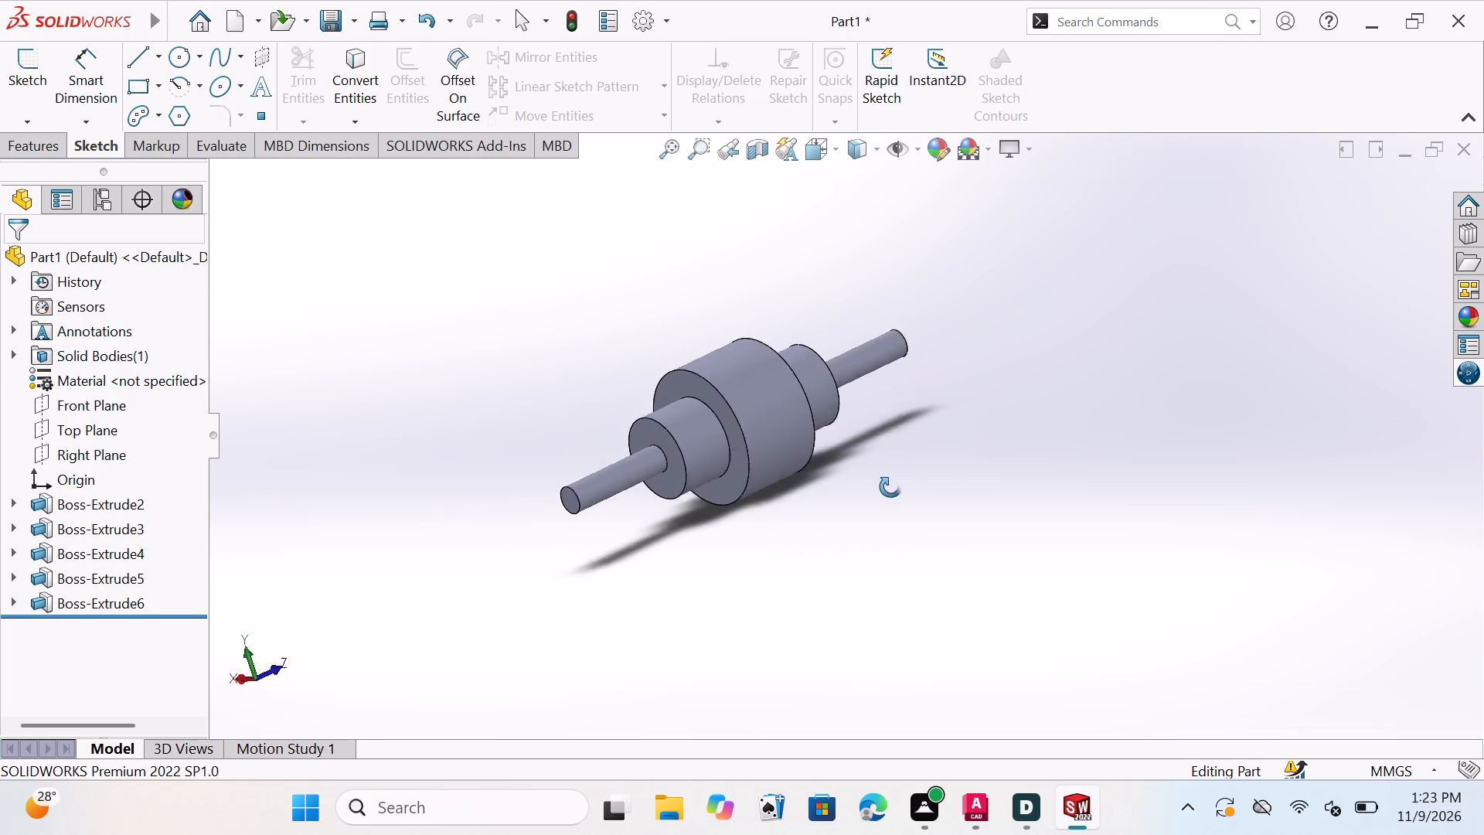
middle_drag(890, 487, 948, 455)
middle_drag(927, 466, 842, 517)
scroll(887, 472, up, 1)
middle_drag(887, 472, 830, 499)
scroll(844, 431, down, 2)
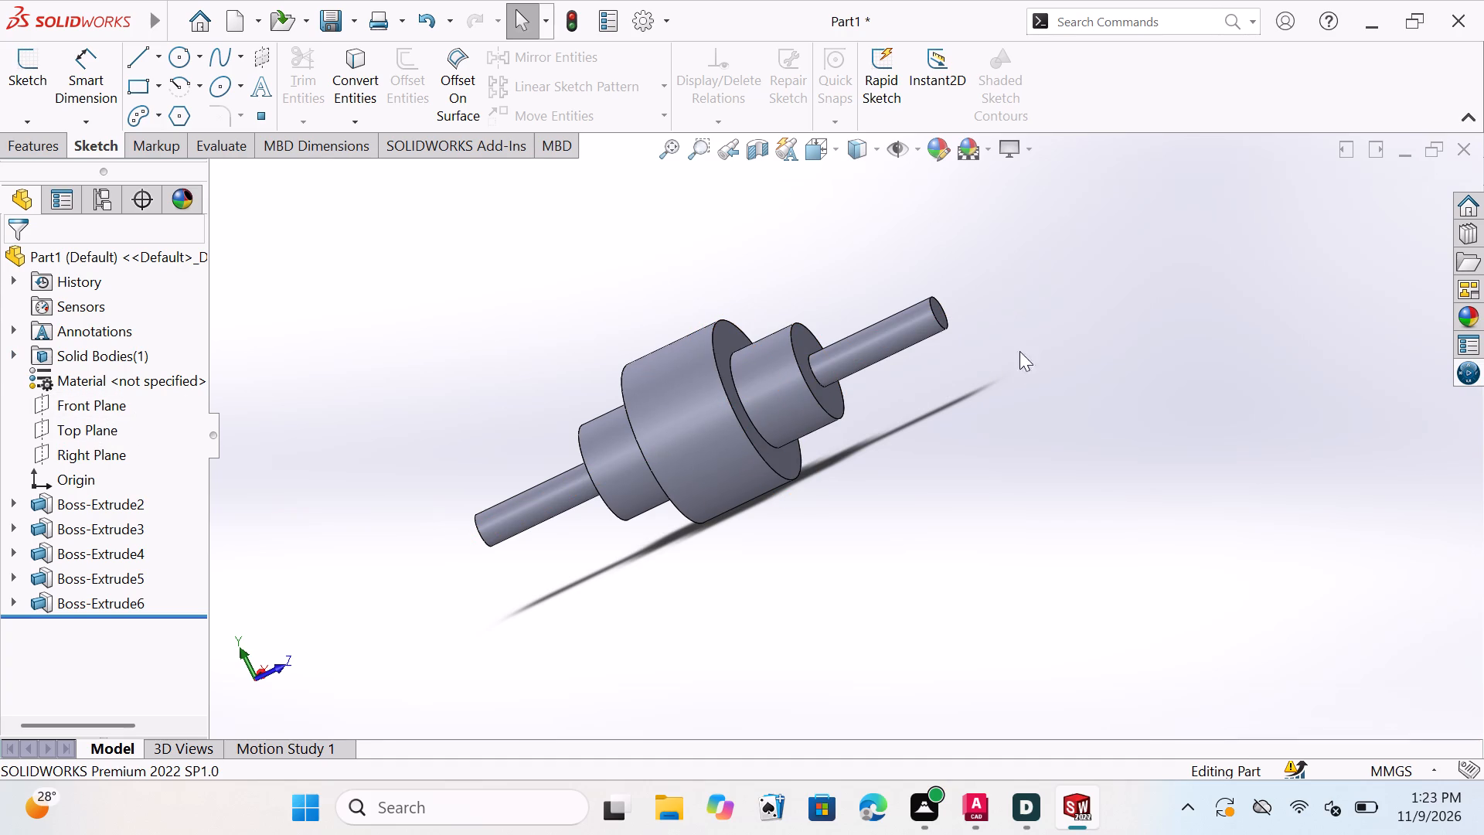
middle_drag(1004, 330, 1041, 386)
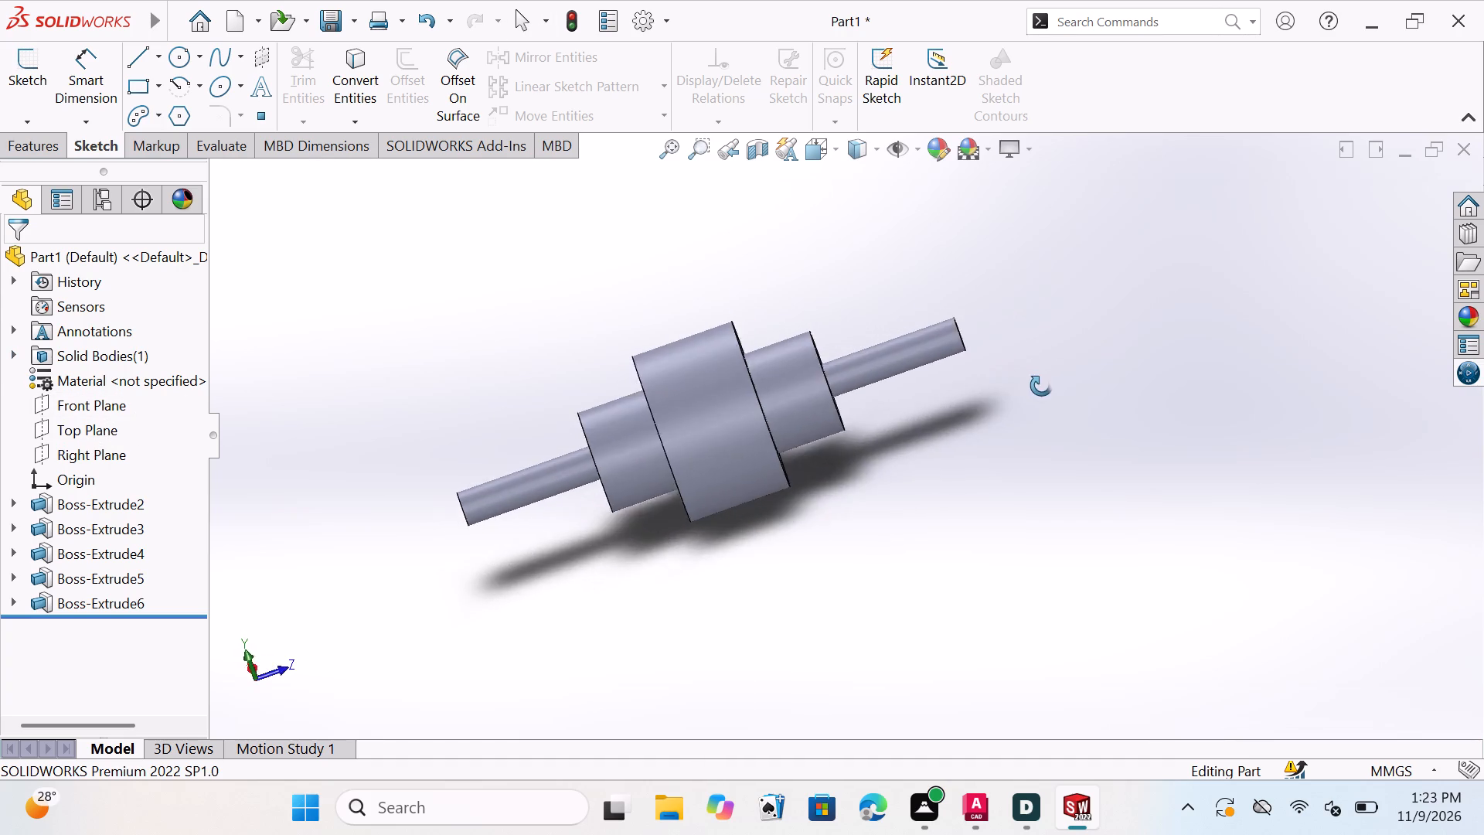
middle_drag(1041, 386, 1023, 431)
middle_drag(535, 529, 514, 472)
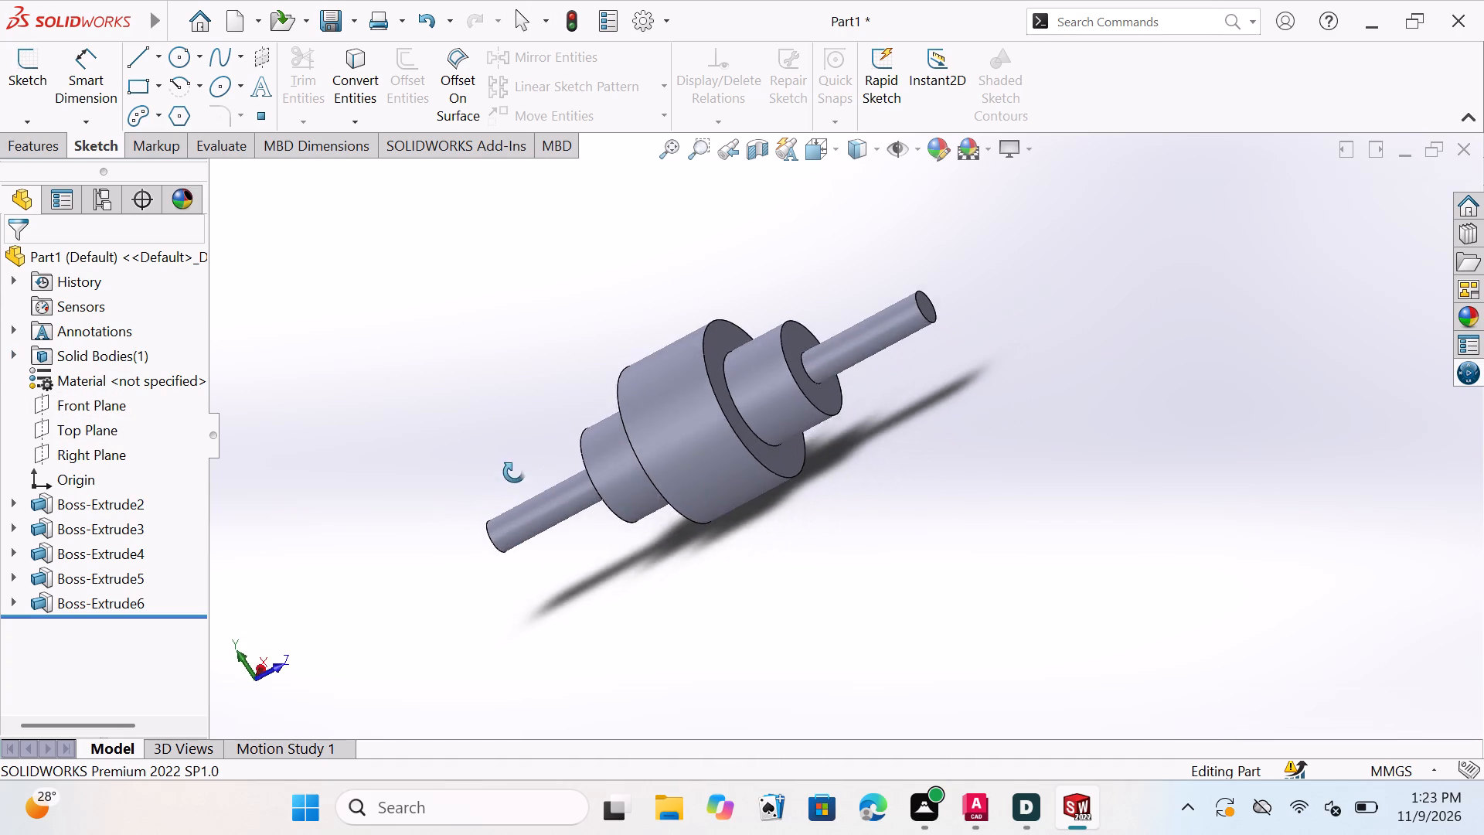
middle_drag(514, 472, 584, 411)
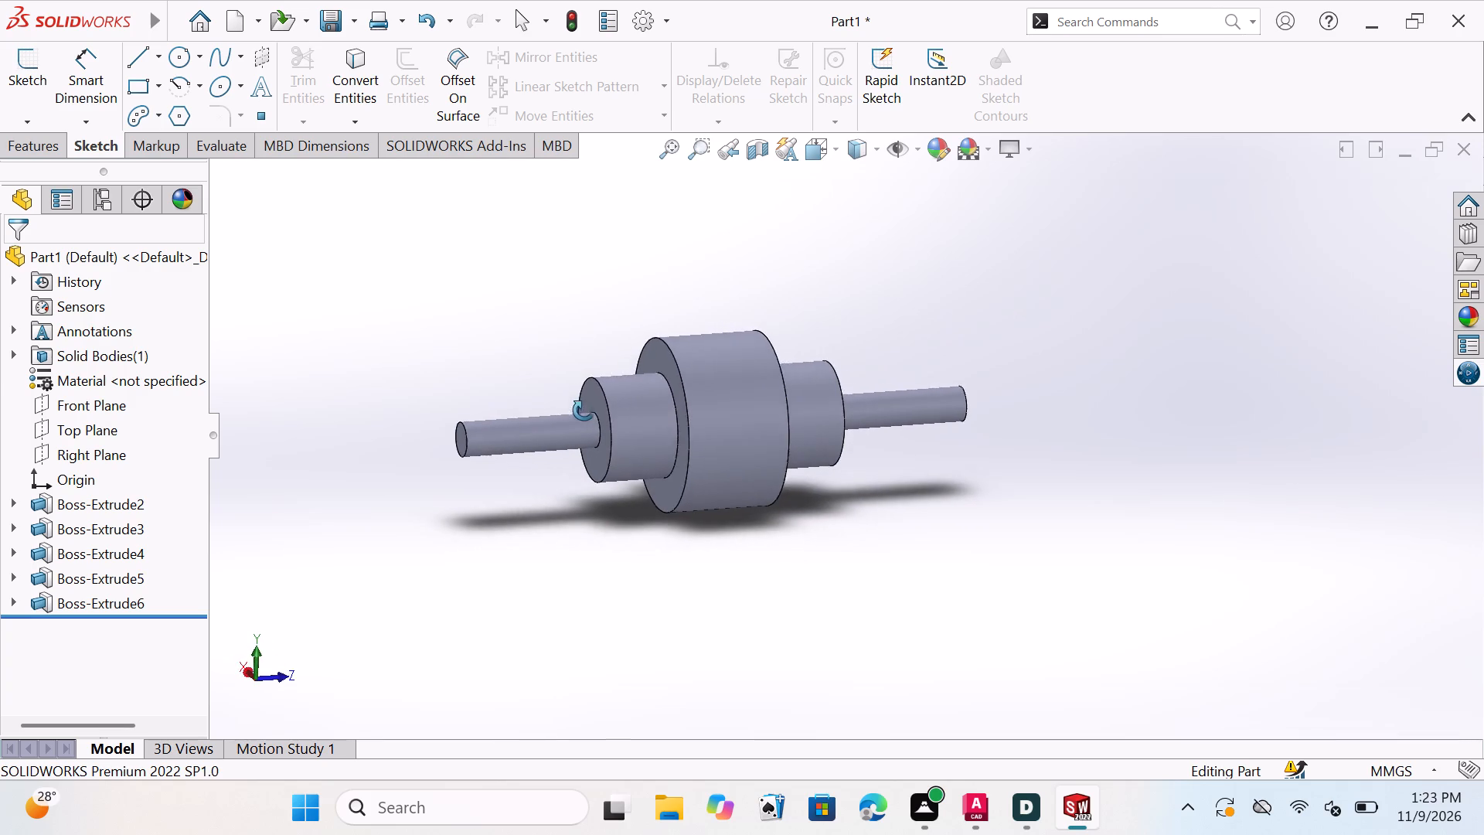
middle_drag(584, 411, 548, 403)
key(Escape)
key(Escape)
key(Escape)
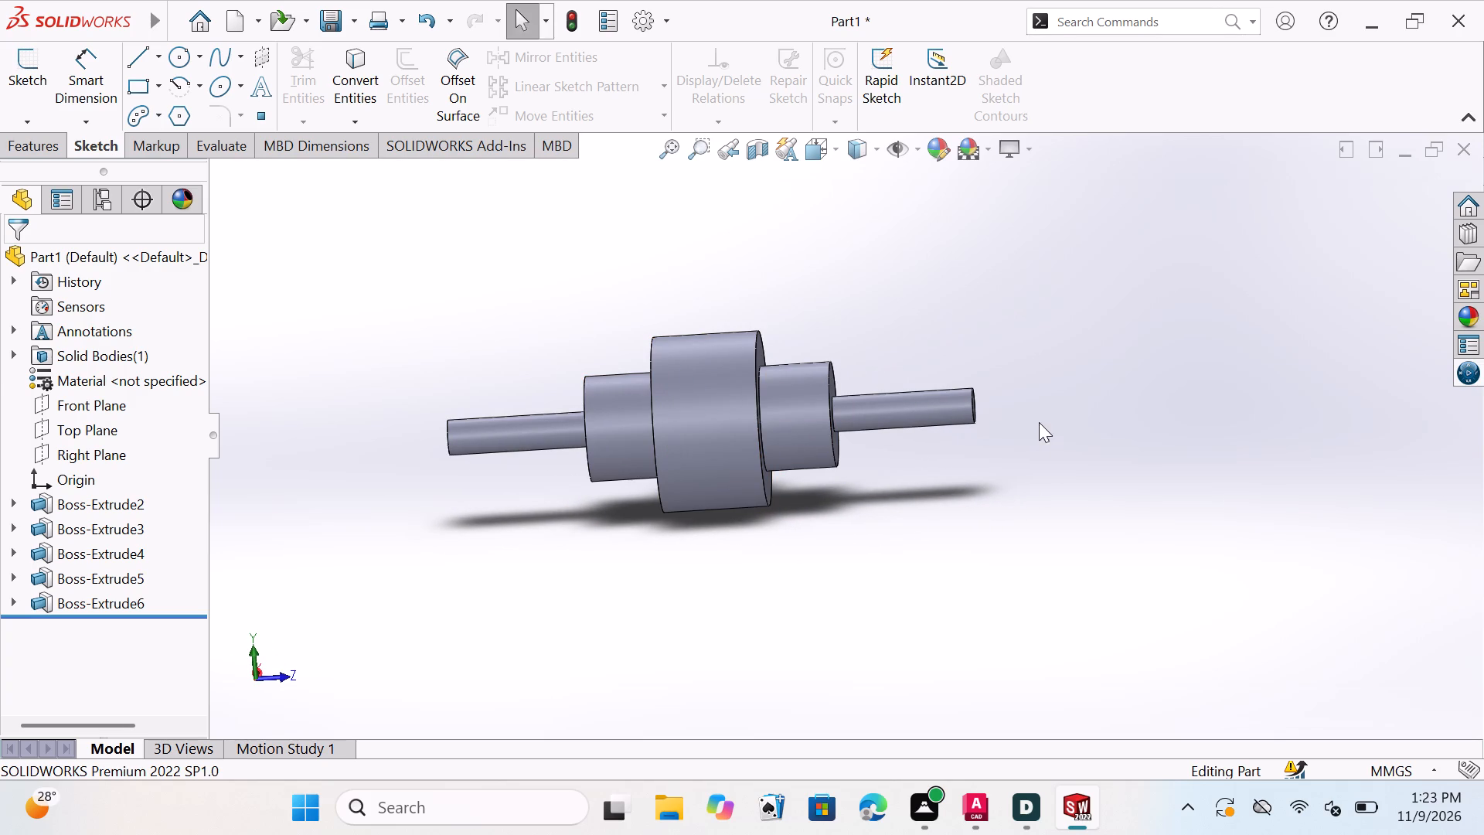
middle_drag(1037, 421, 1043, 448)
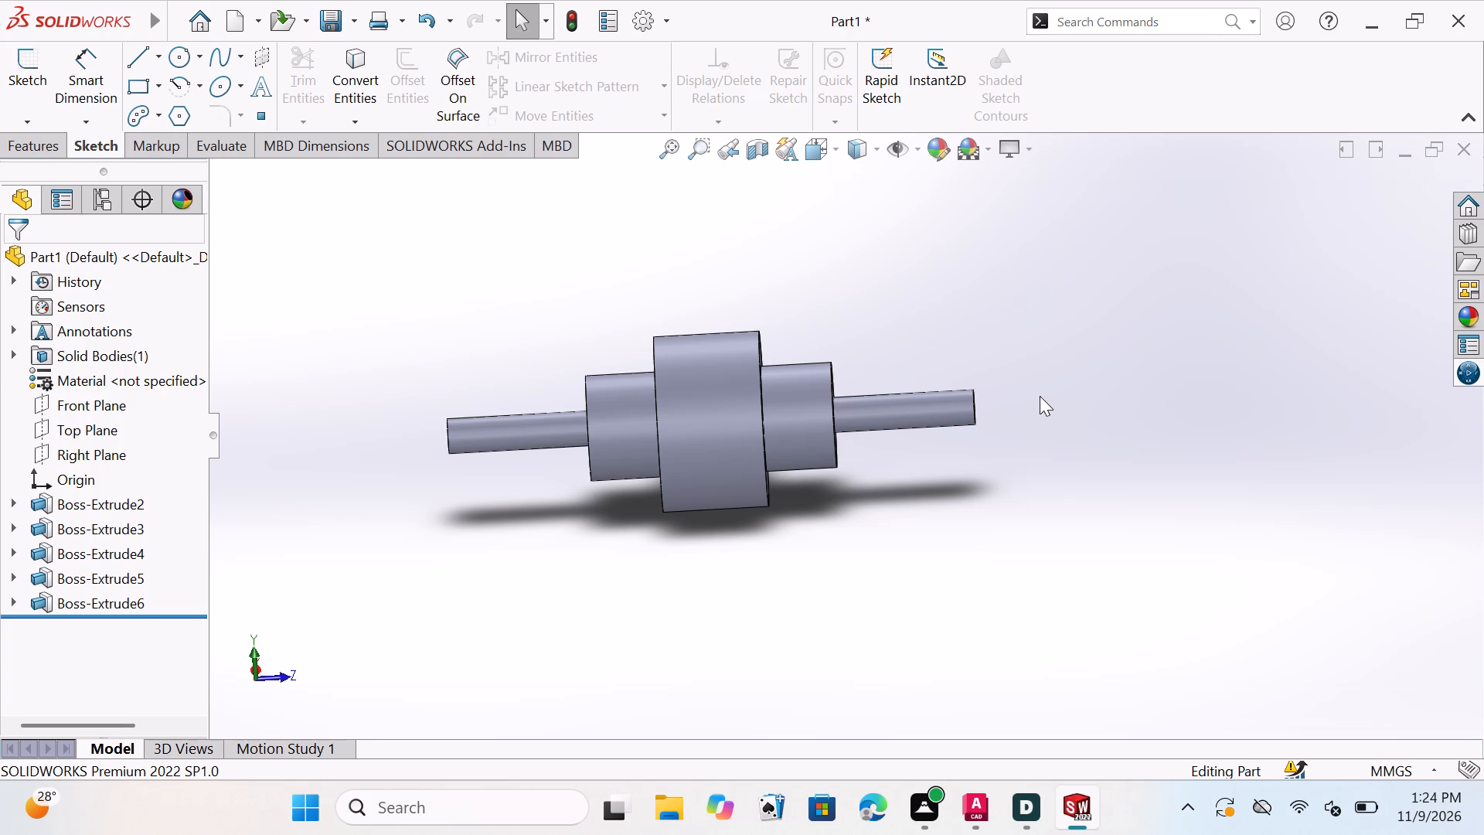
scroll(1038, 396, up, 1)
scroll(647, 394, down, 2)
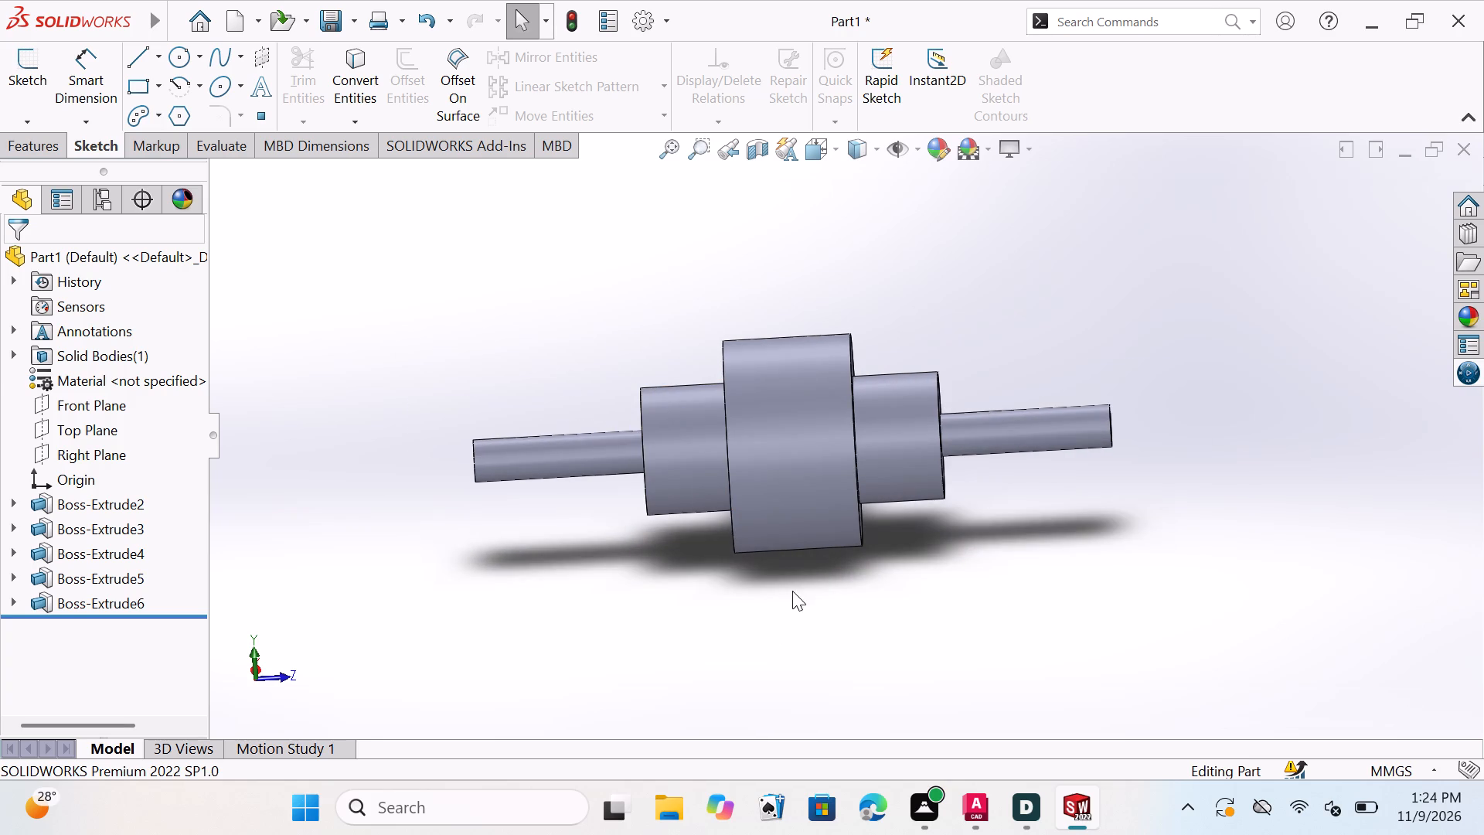
scroll(794, 590, down, 1)
scroll(806, 590, up, 3)
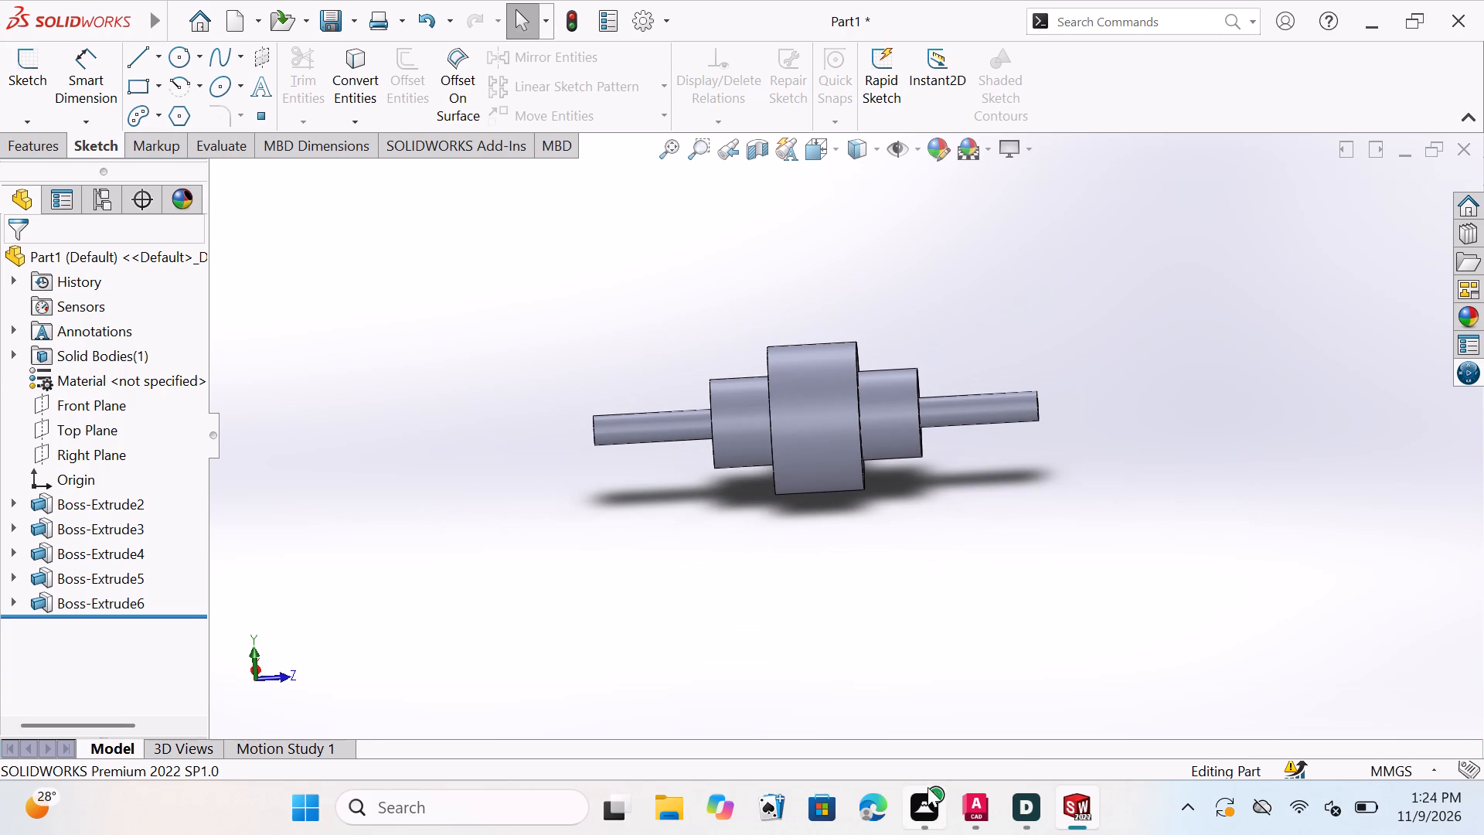
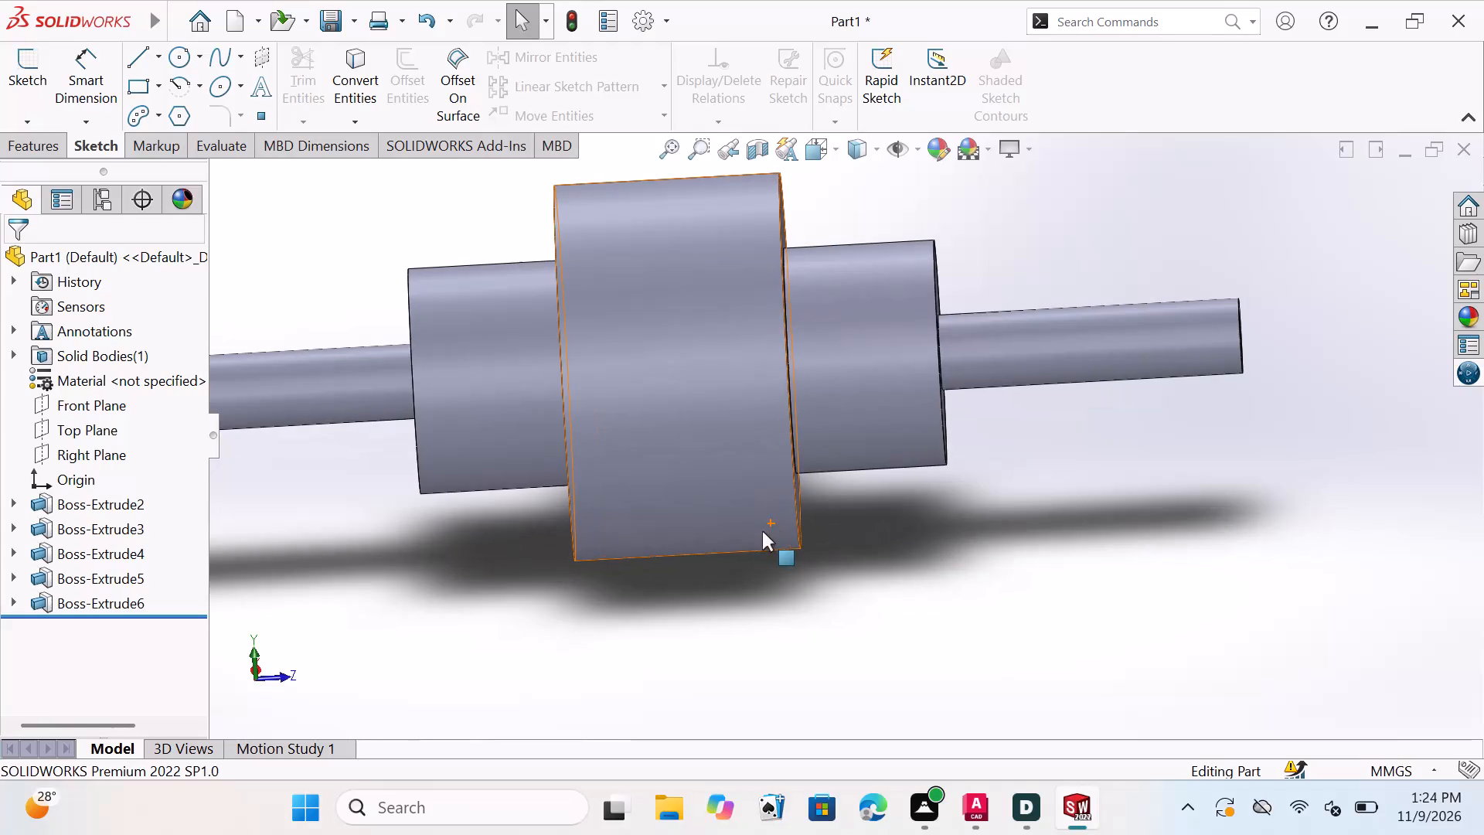
Examine the stepped shaft's profile square to the Right Plane and from an angle, finishing with nothing selected.
scroll(744, 506, up, 1)
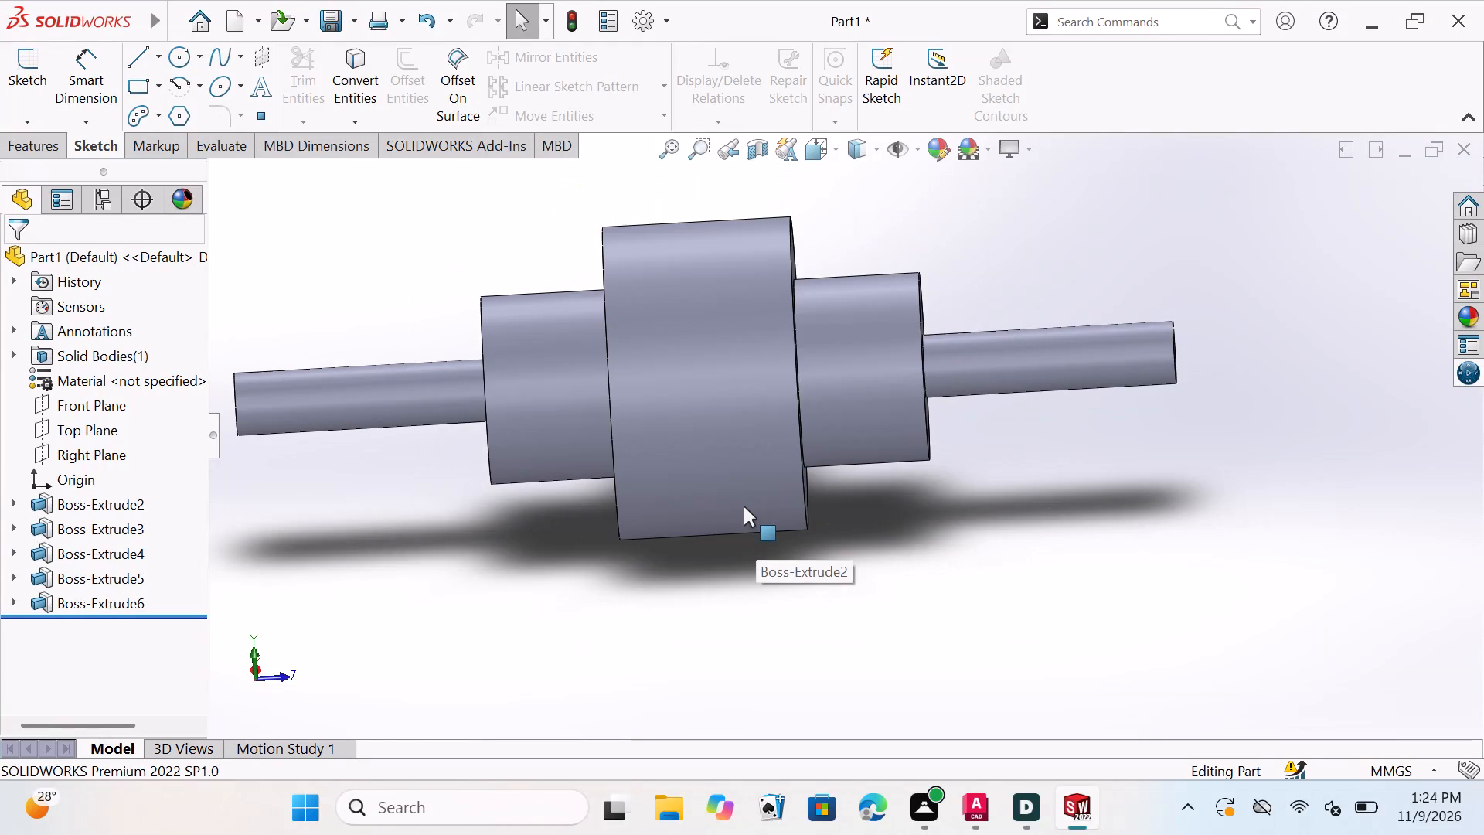
scroll(743, 512, down, 3)
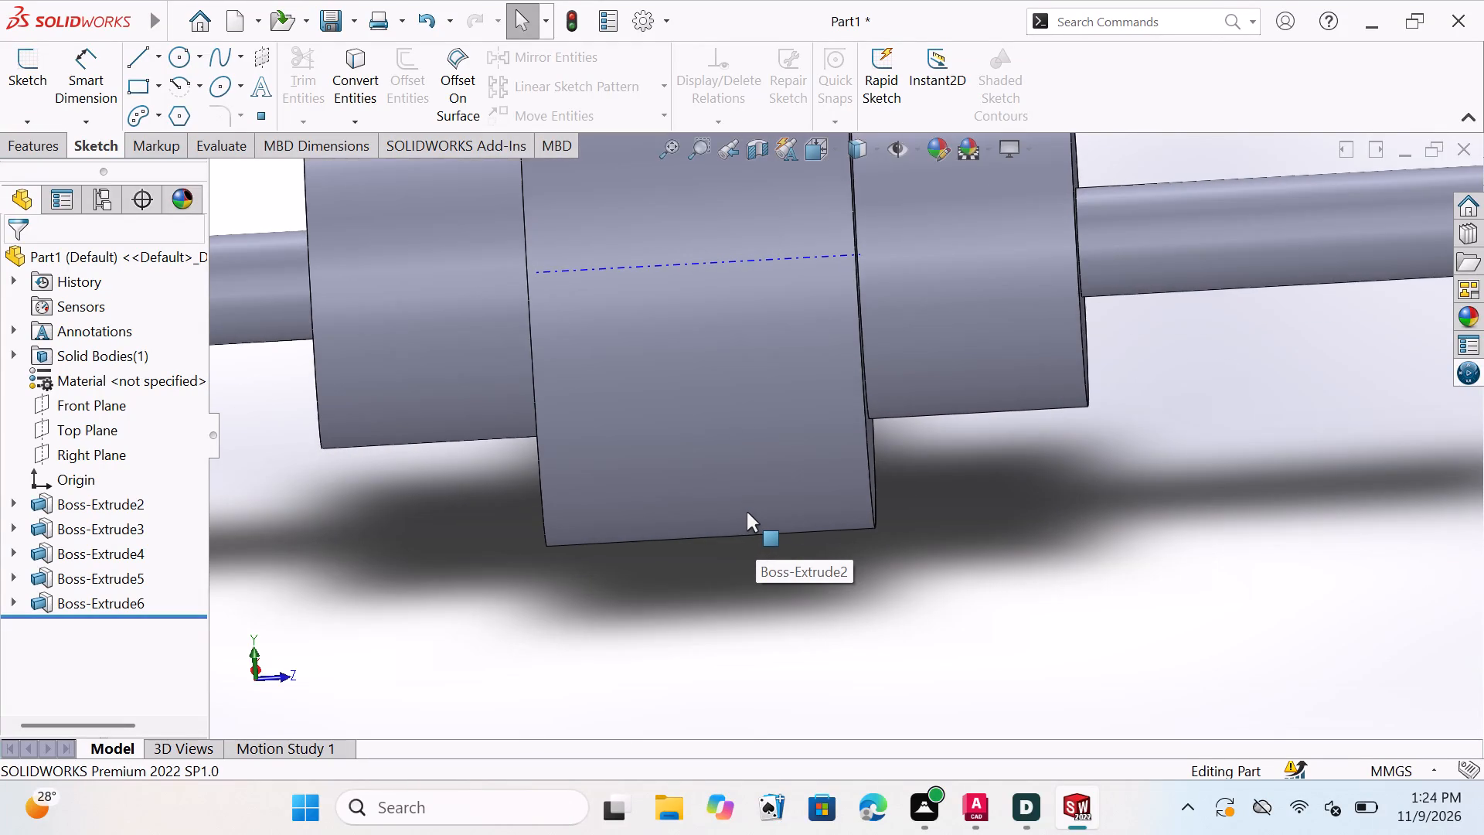
scroll(747, 512, up, 4)
scroll(838, 527, up, 1)
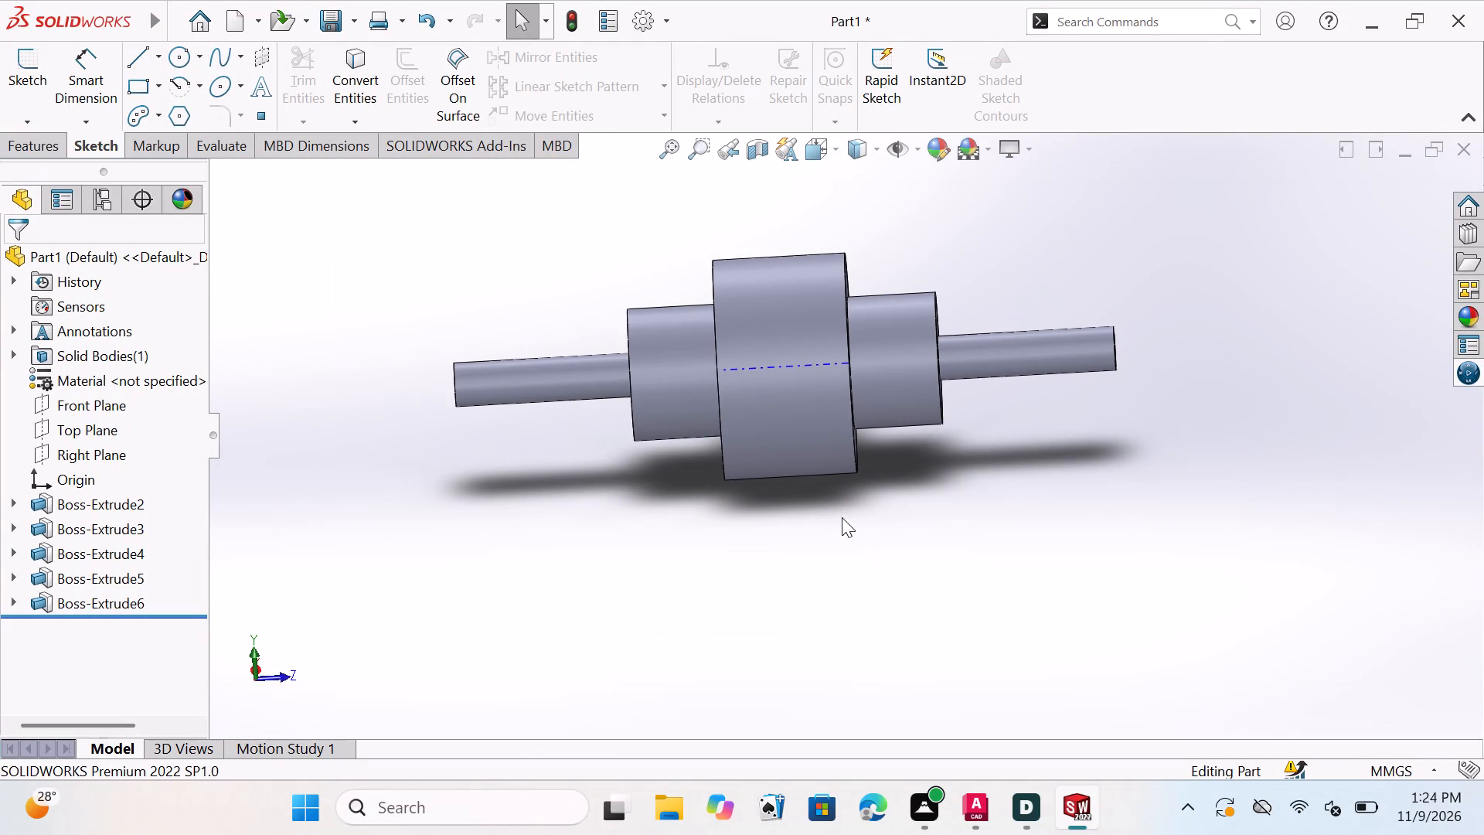
scroll(896, 492, up, 2)
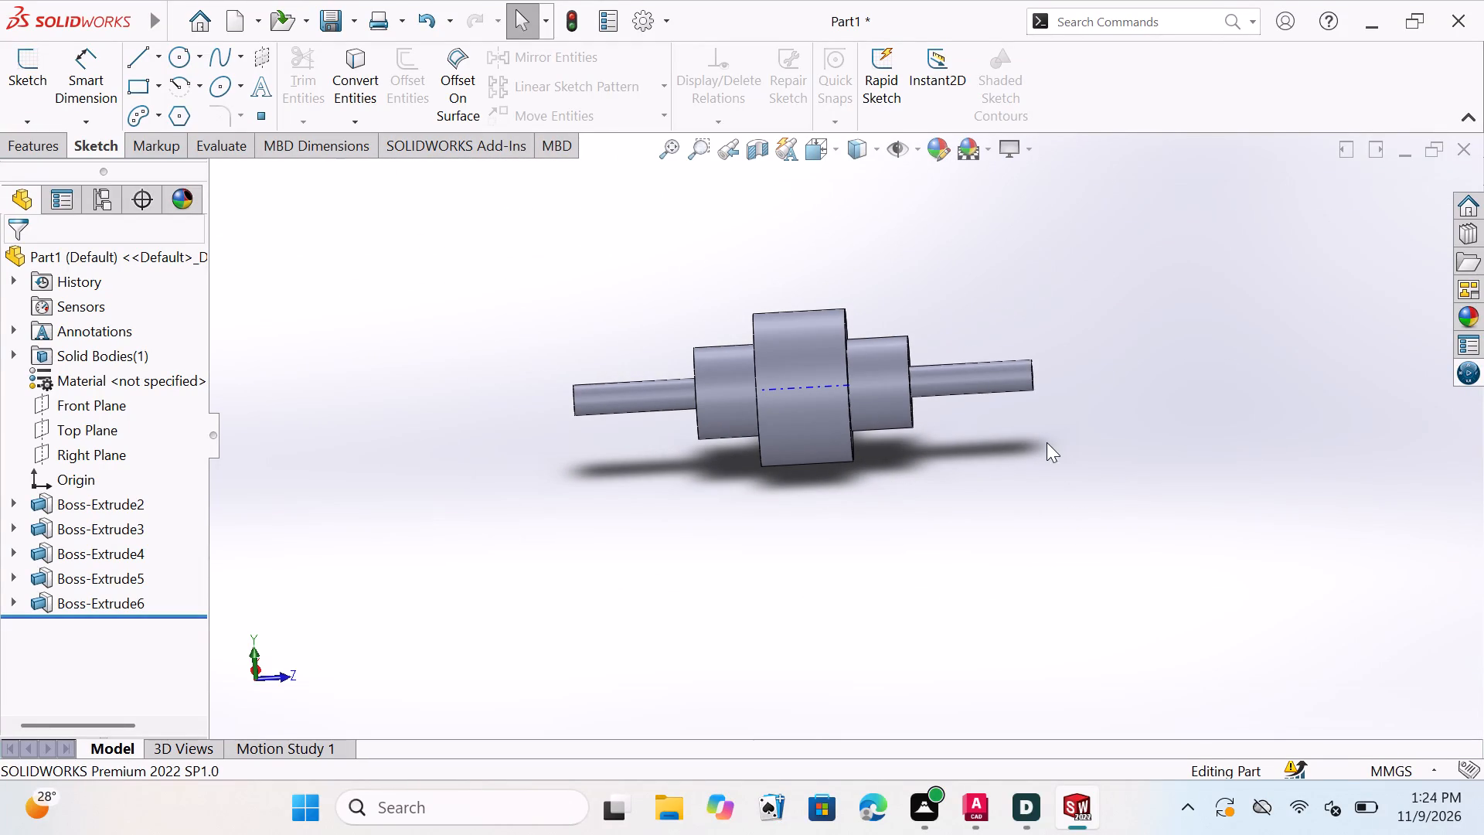
middle_drag(1044, 445, 1046, 472)
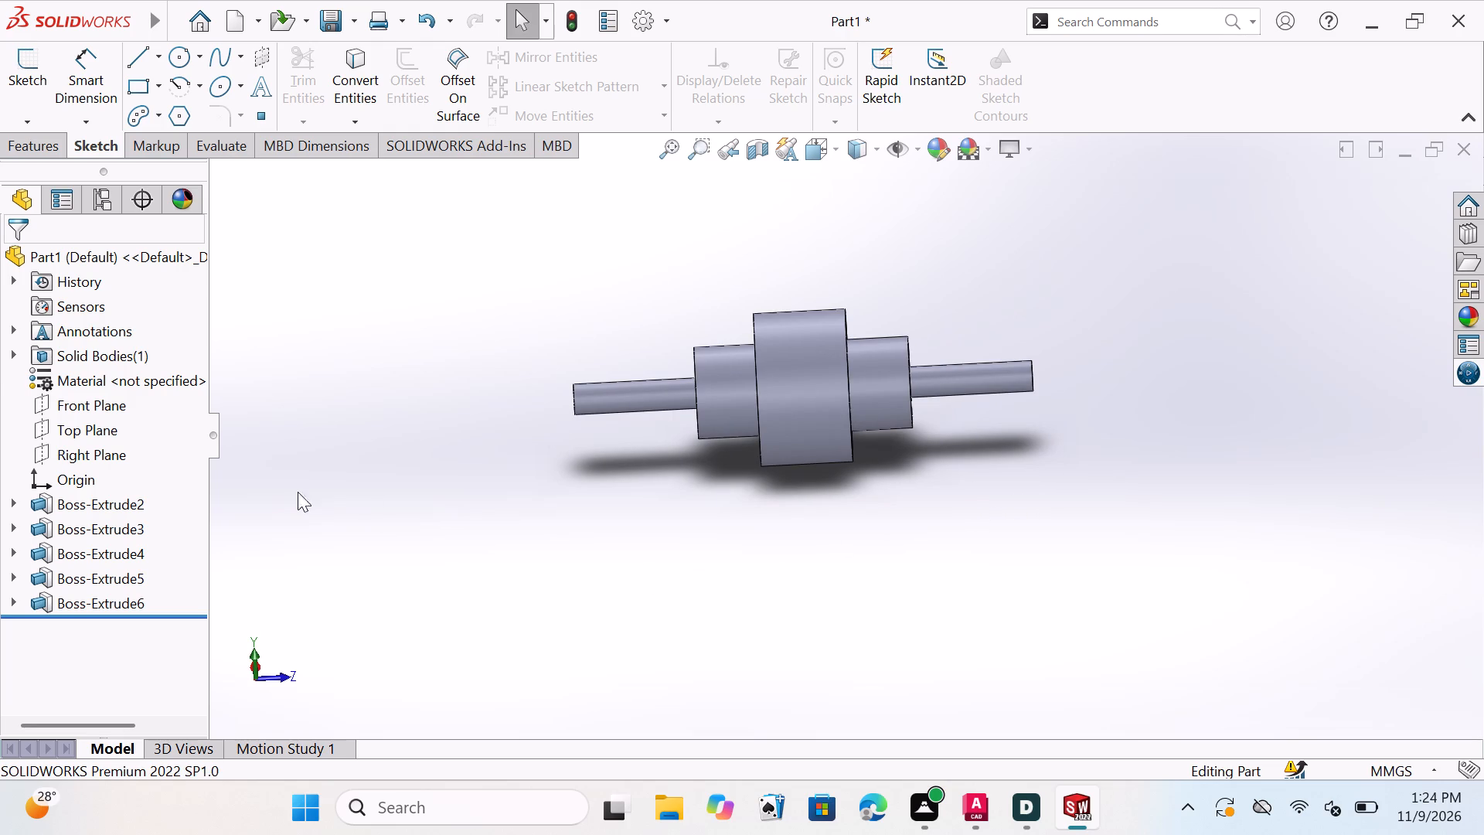
click(99, 455)
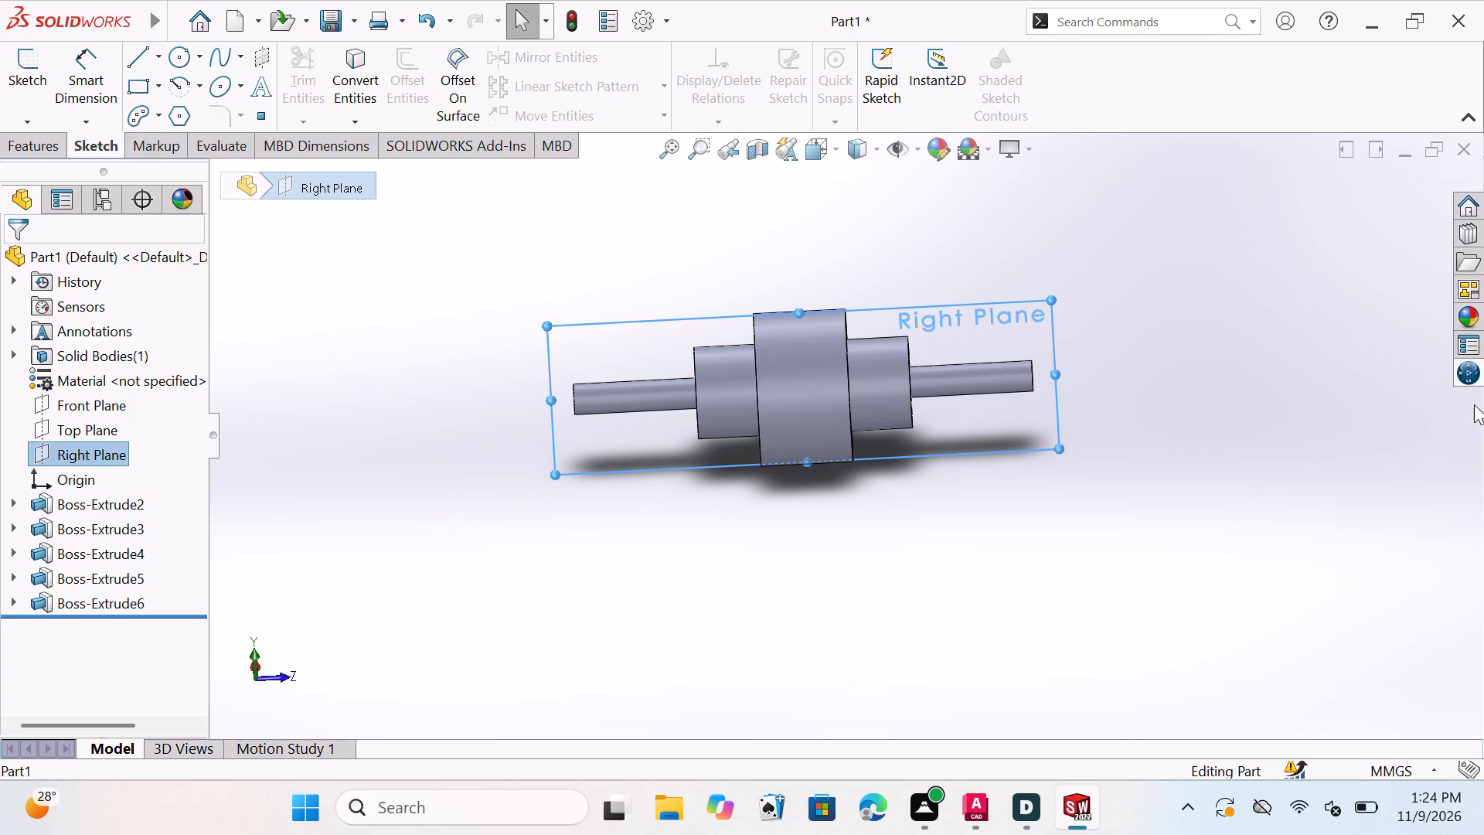
middle_drag(1169, 358, 1140, 369)
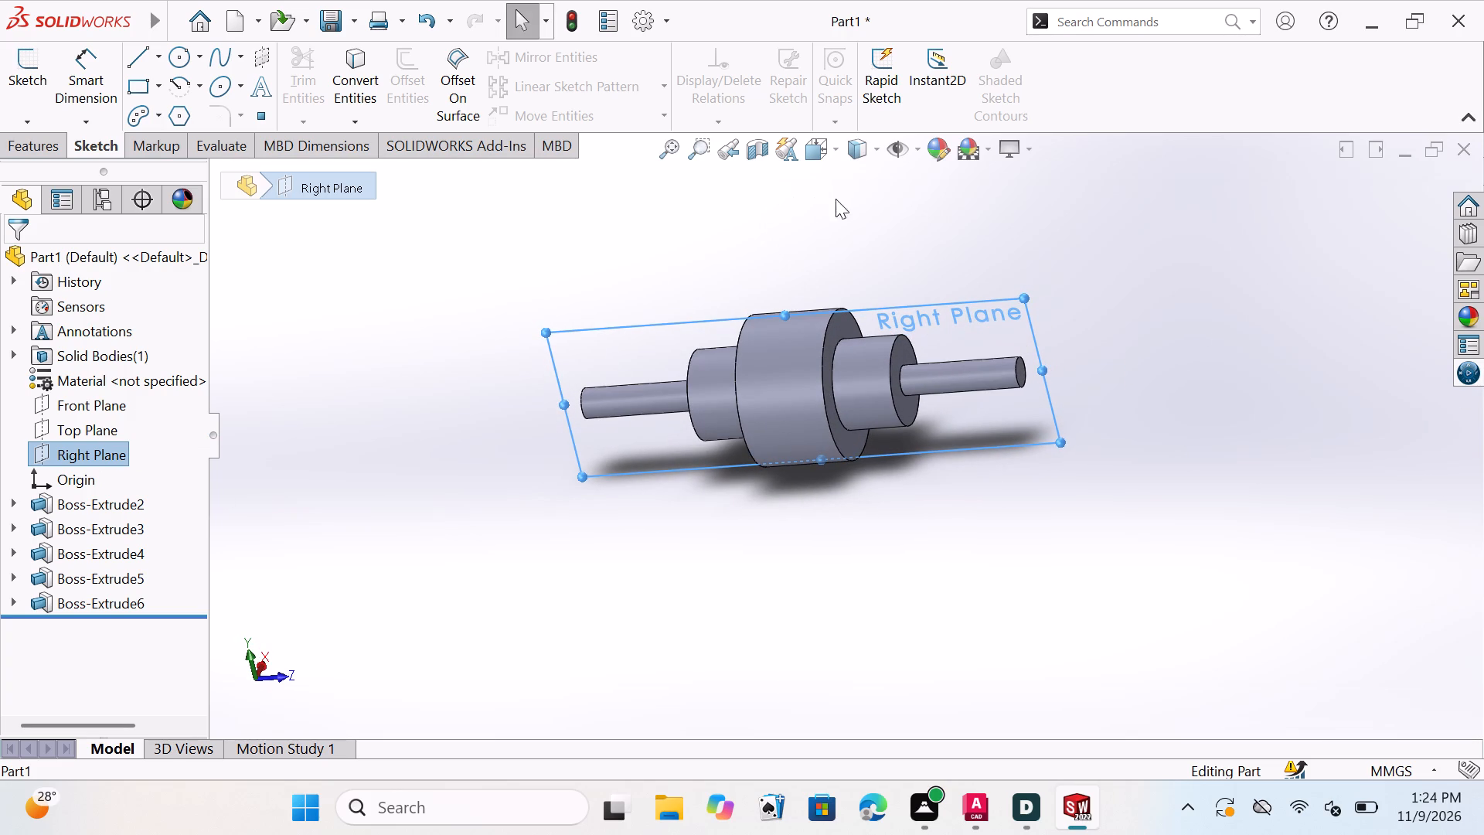
click(825, 155)
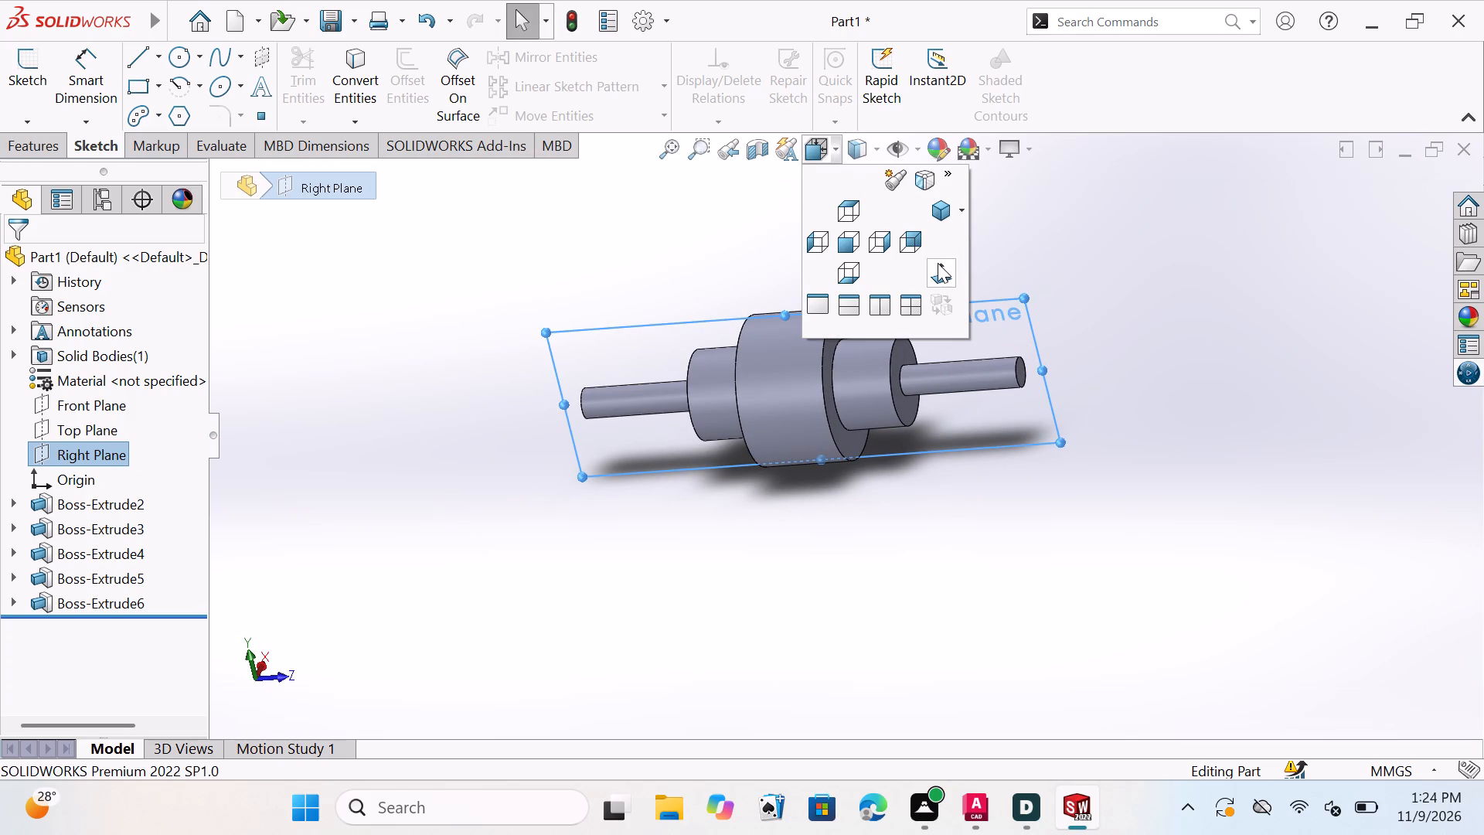
click(938, 263)
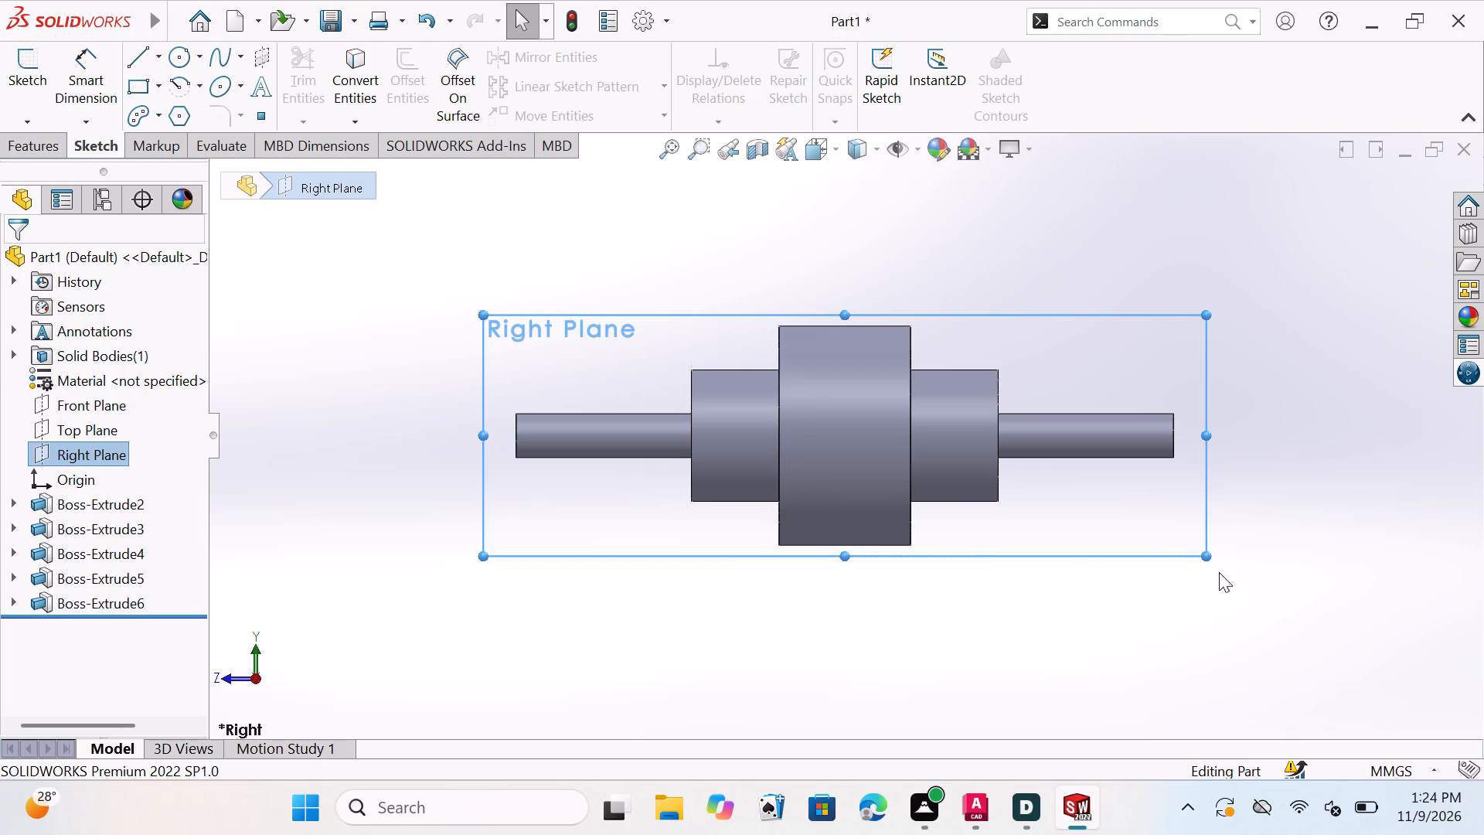
middle_drag(1149, 537, 1186, 608)
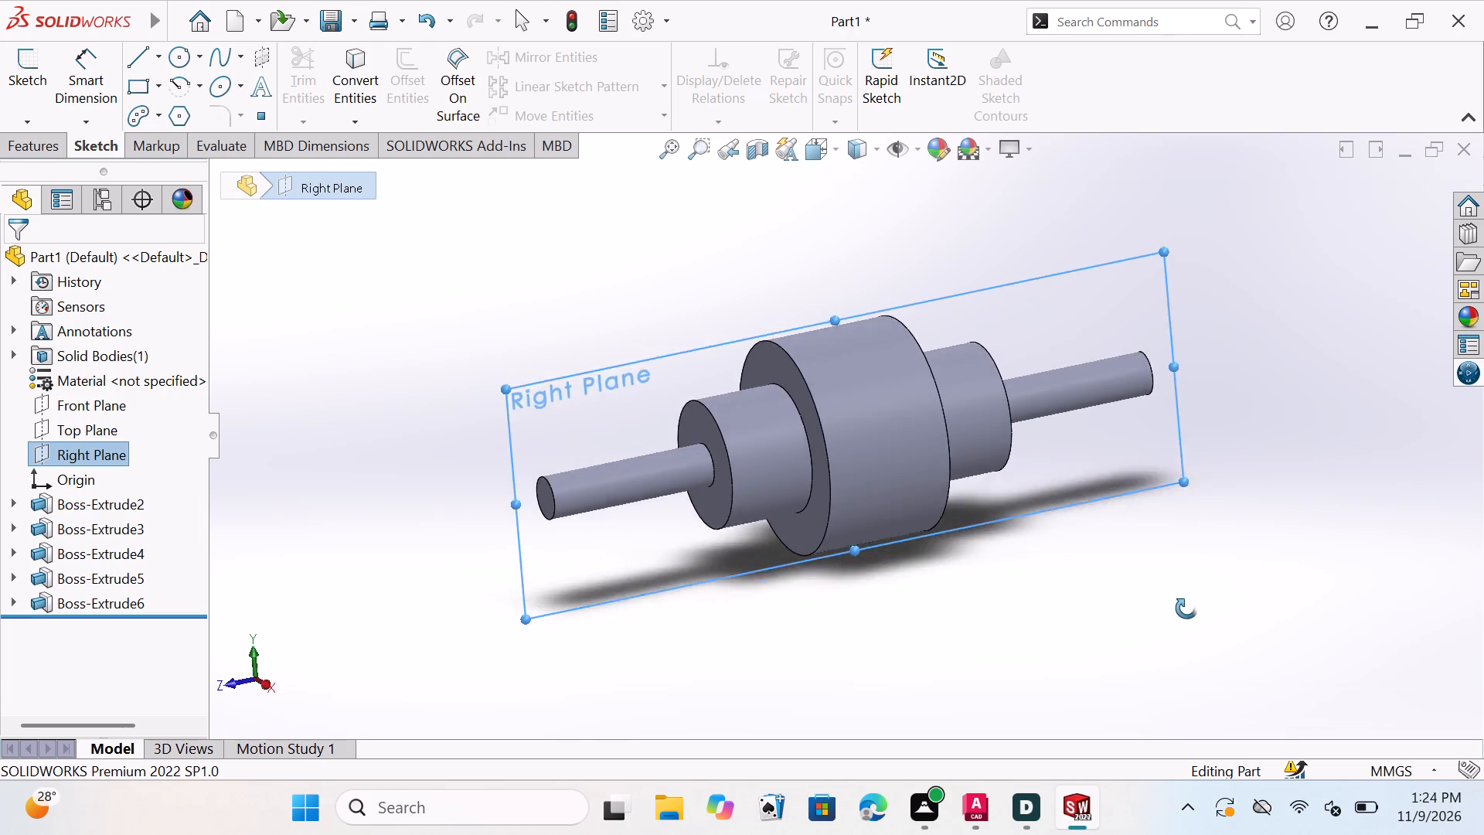
middle_drag(1186, 608, 1240, 569)
middle_drag(1240, 571, 1210, 632)
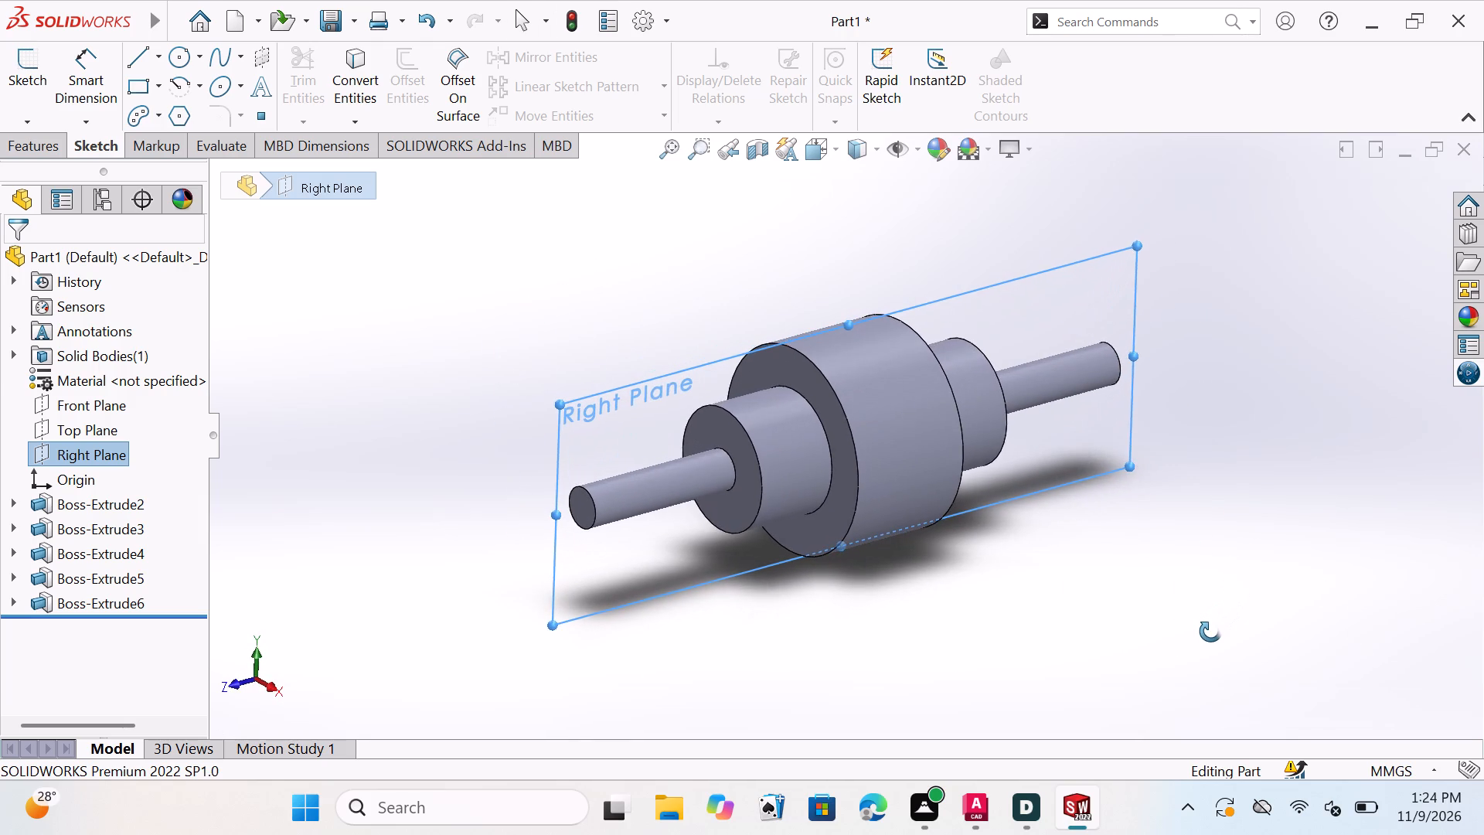
middle_drag(1210, 632, 1205, 636)
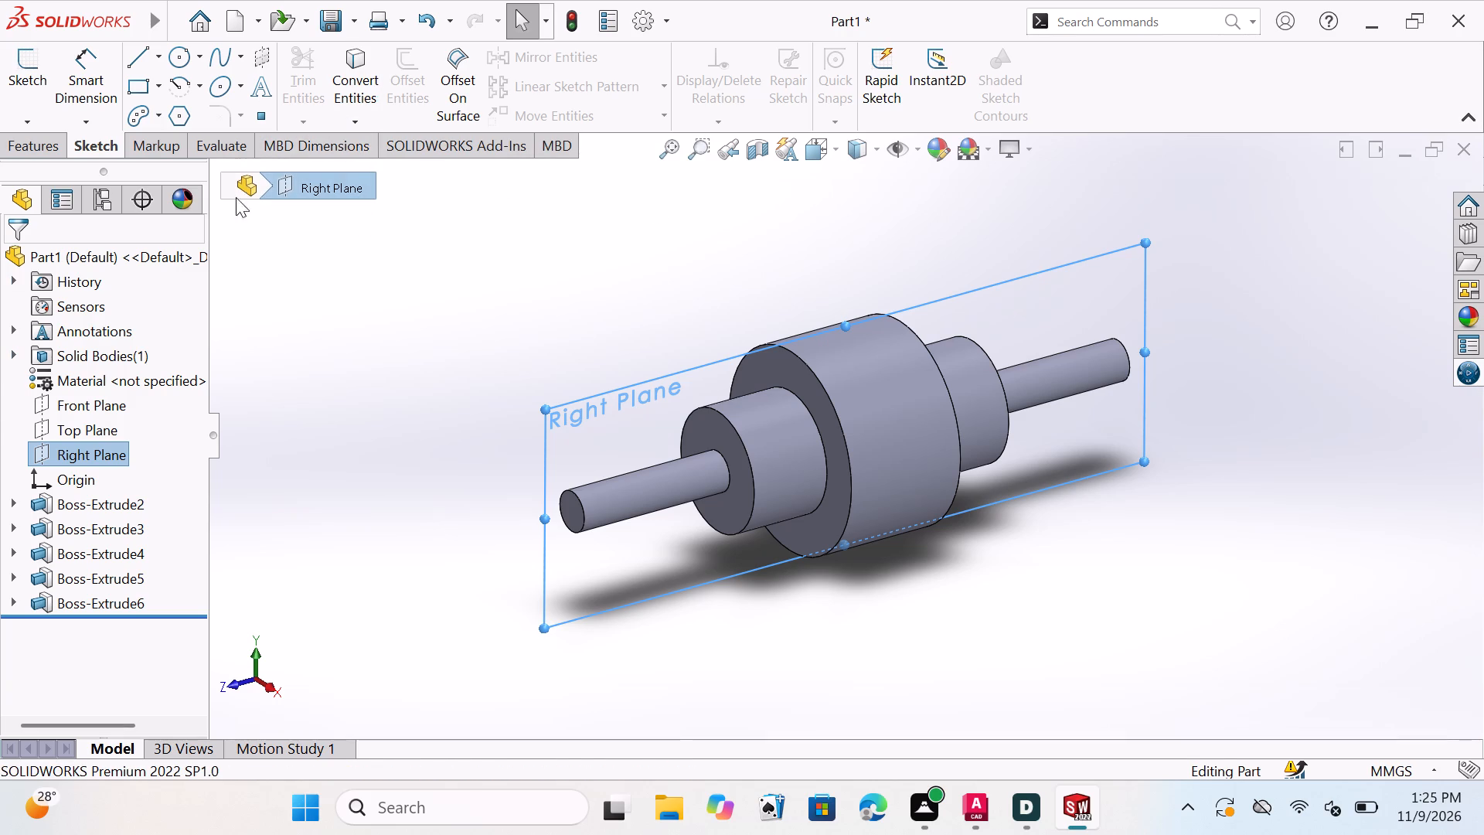
key(Escape)
key(Escape)
key(Escape)
key(Escape)
key(Escape)
key(Escape)
key(Escape)
key(Escape)
key(Escape)
key(Escape)
key(Escape)
key(Escape)
key(Escape)
key(Escape)
key(Escape)
key(Escape)
key(Escape)
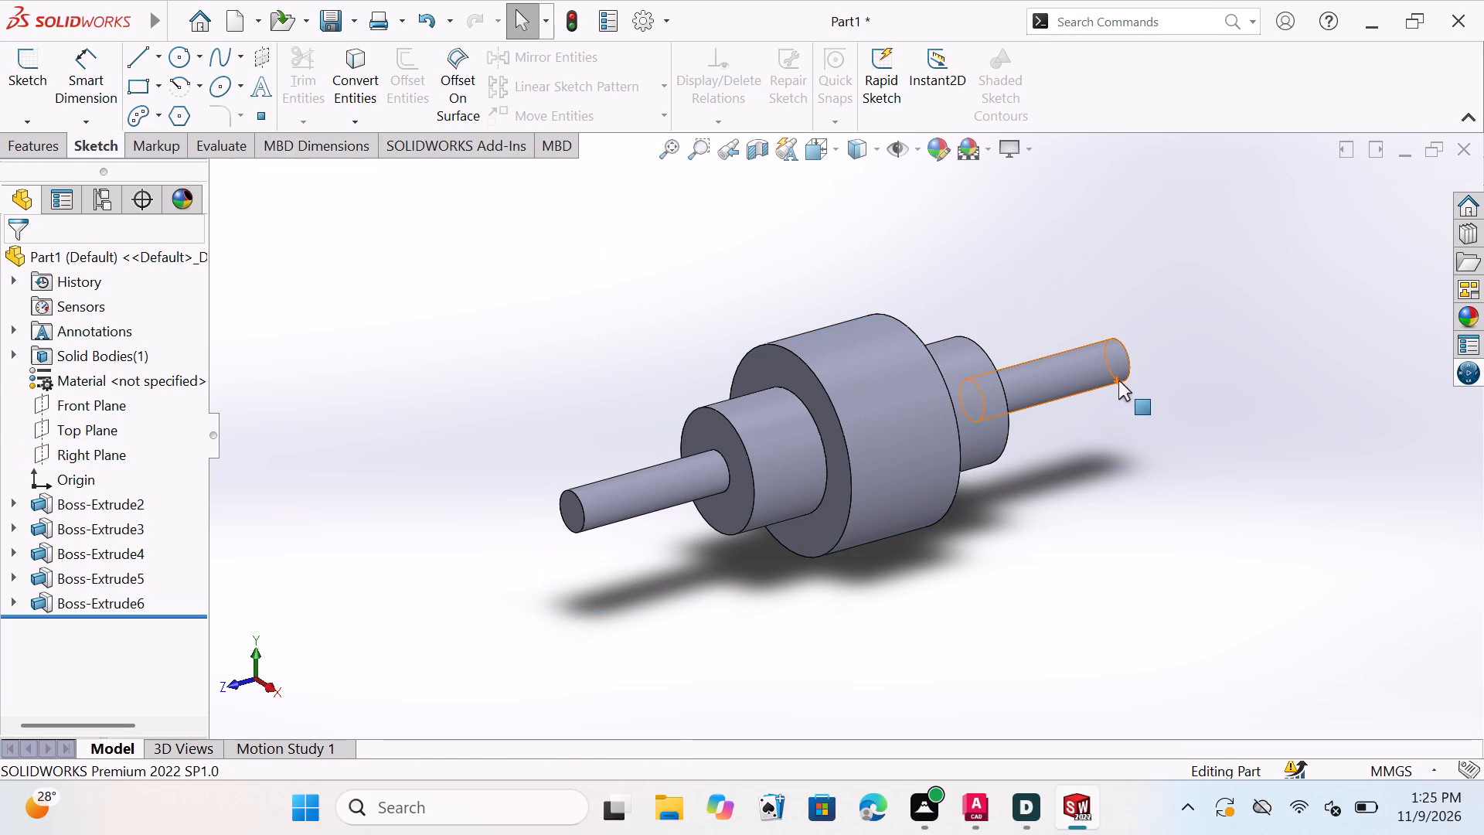
key(Escape)
key(Escape)
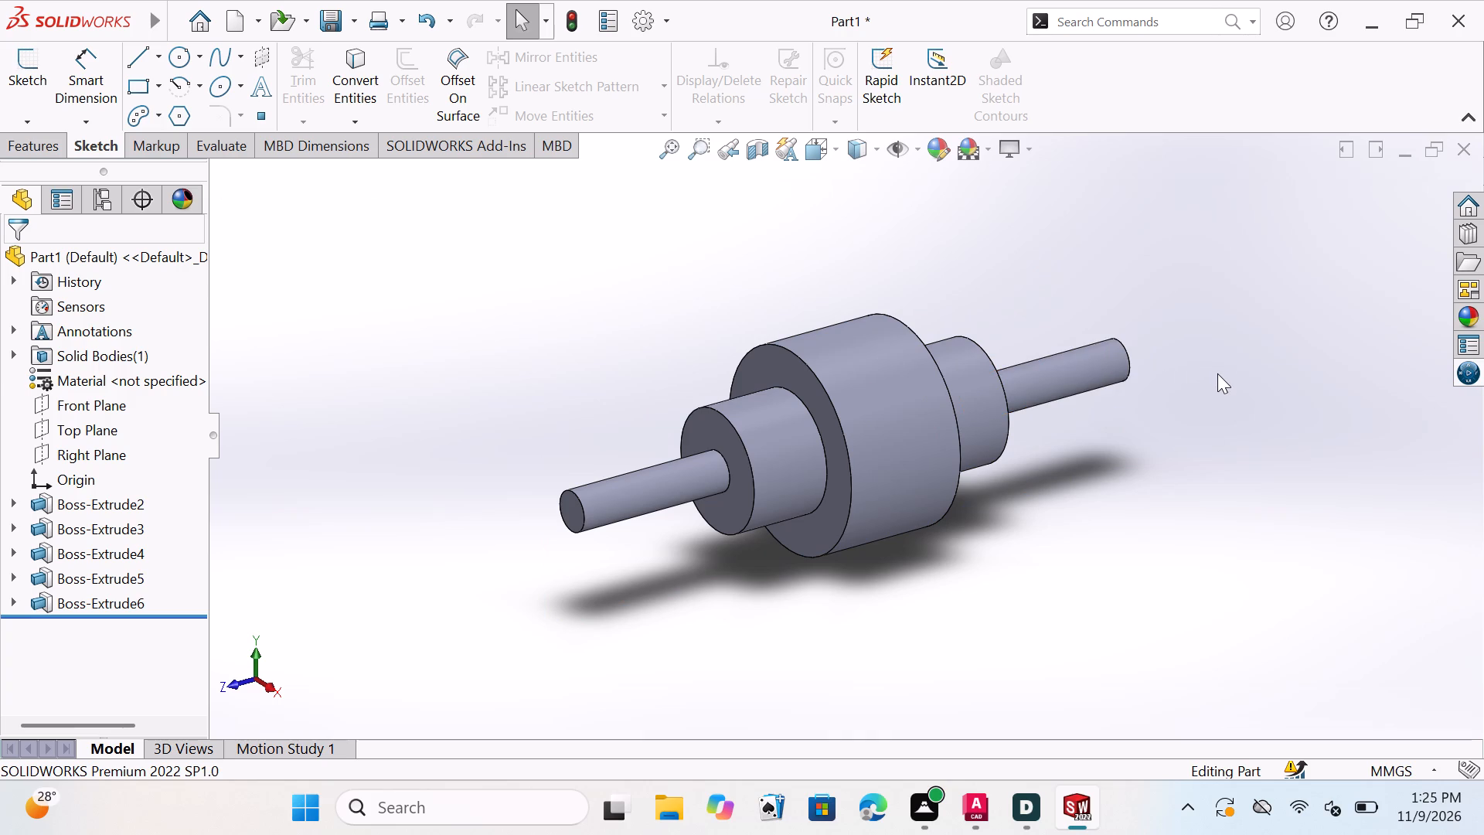
key(Escape)
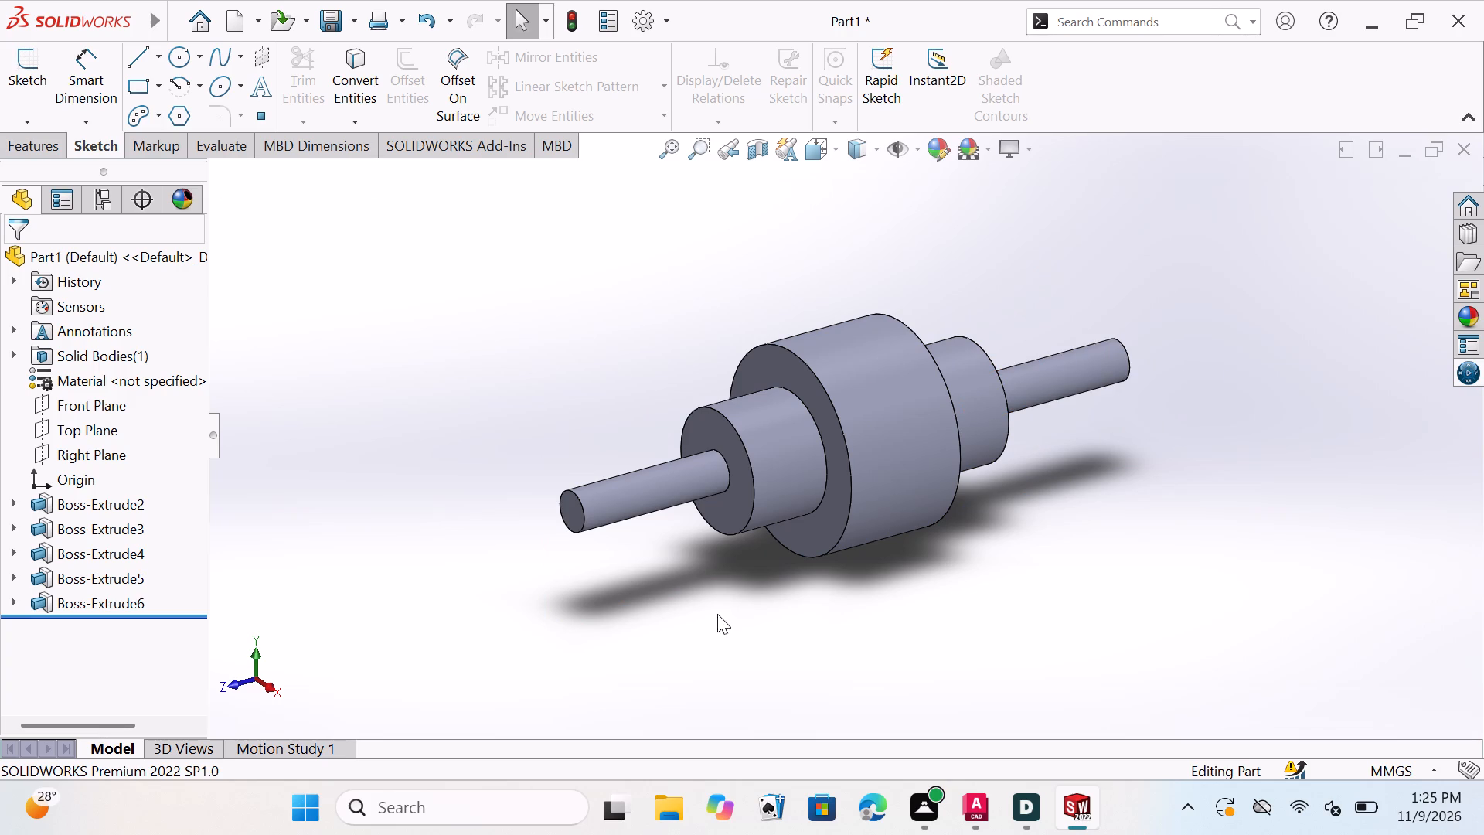
Examine the stepped shaft's cylindrical sections from the side and from its end.
middle_drag(694, 613, 652, 598)
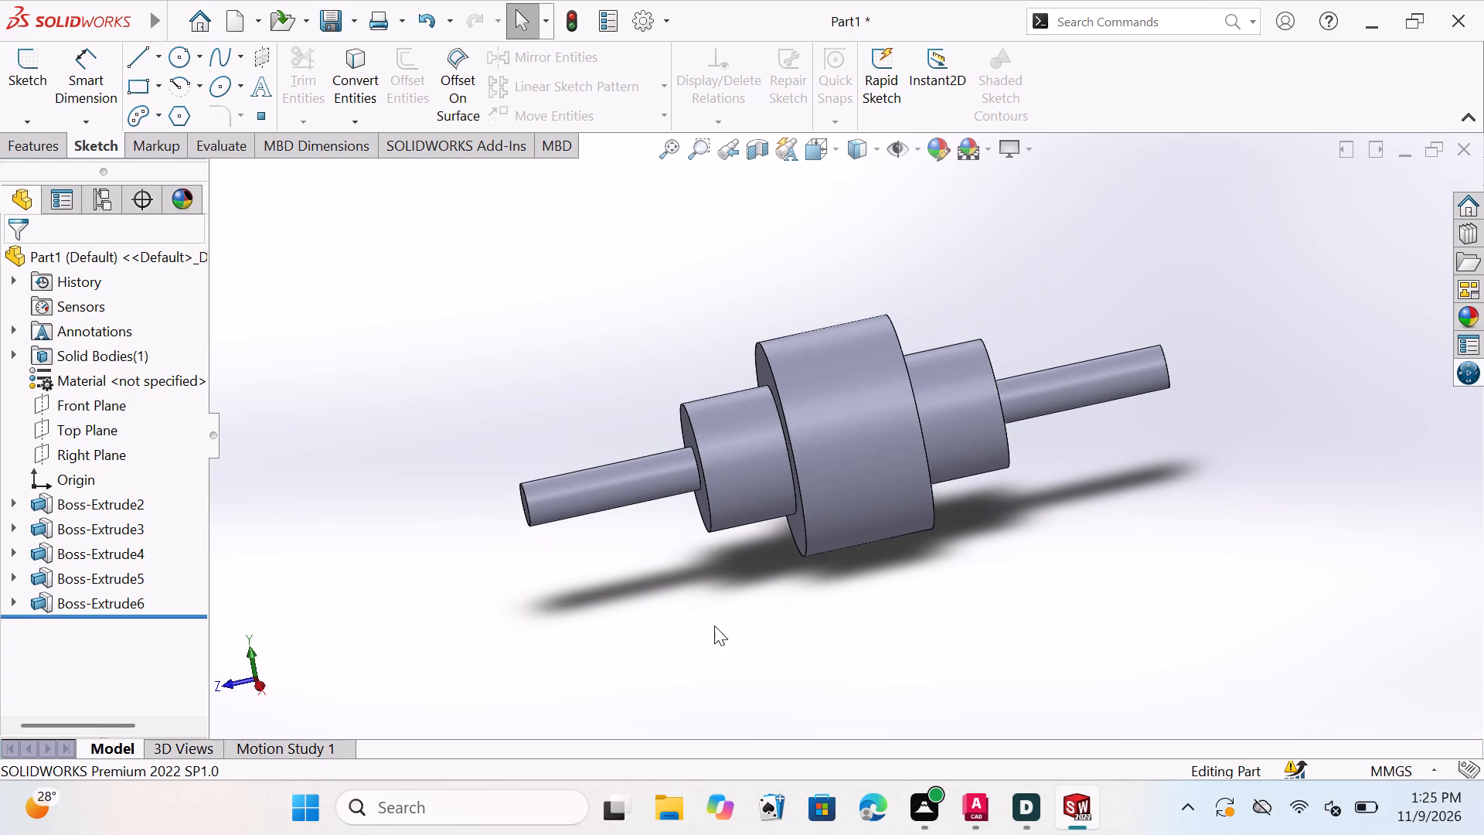
middle_drag(710, 625, 662, 342)
middle_drag(662, 359, 812, 389)
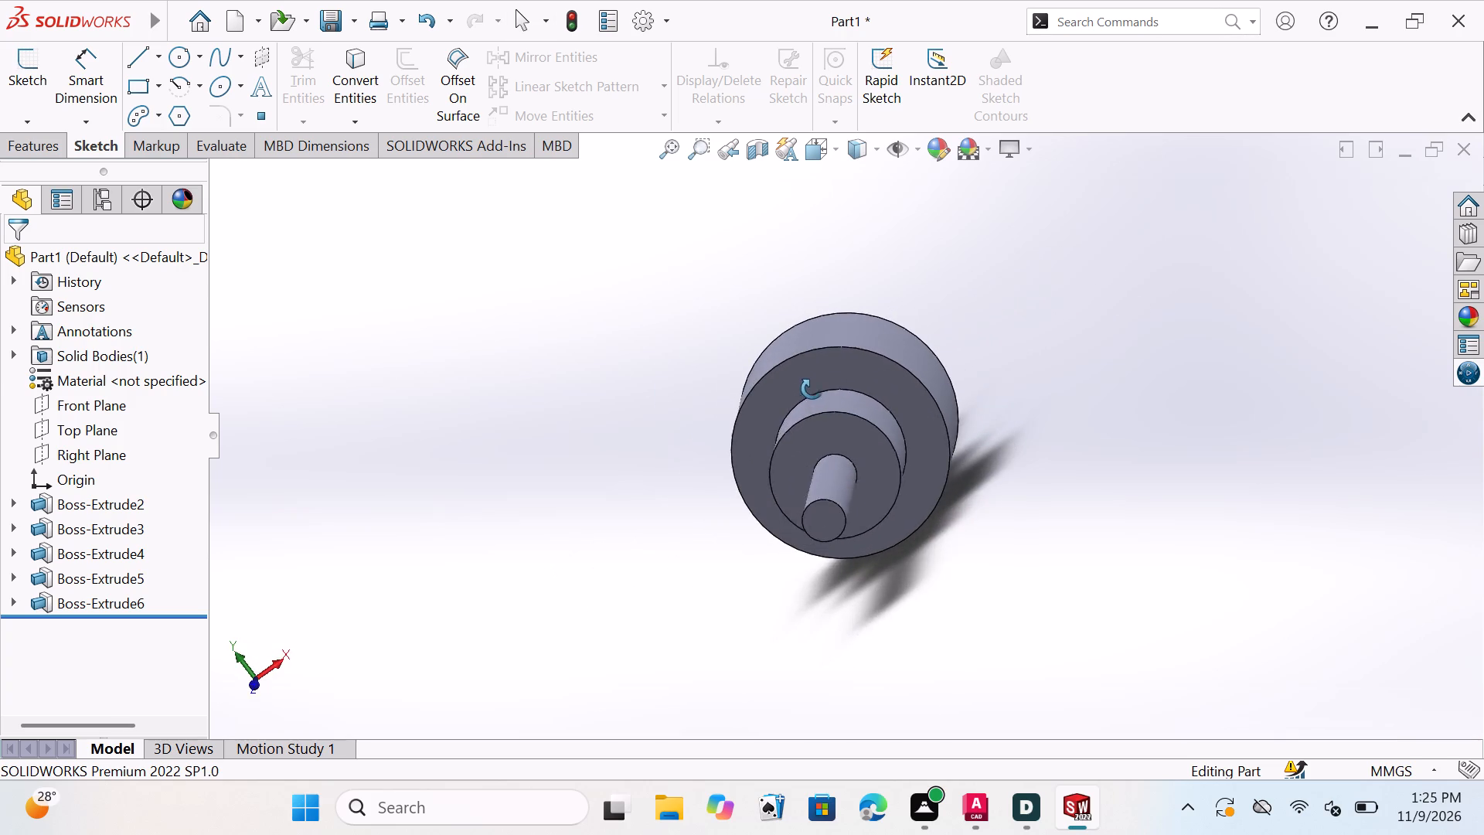
middle_drag(812, 389, 814, 387)
middle_drag(889, 517, 847, 455)
middle_drag(841, 455, 768, 465)
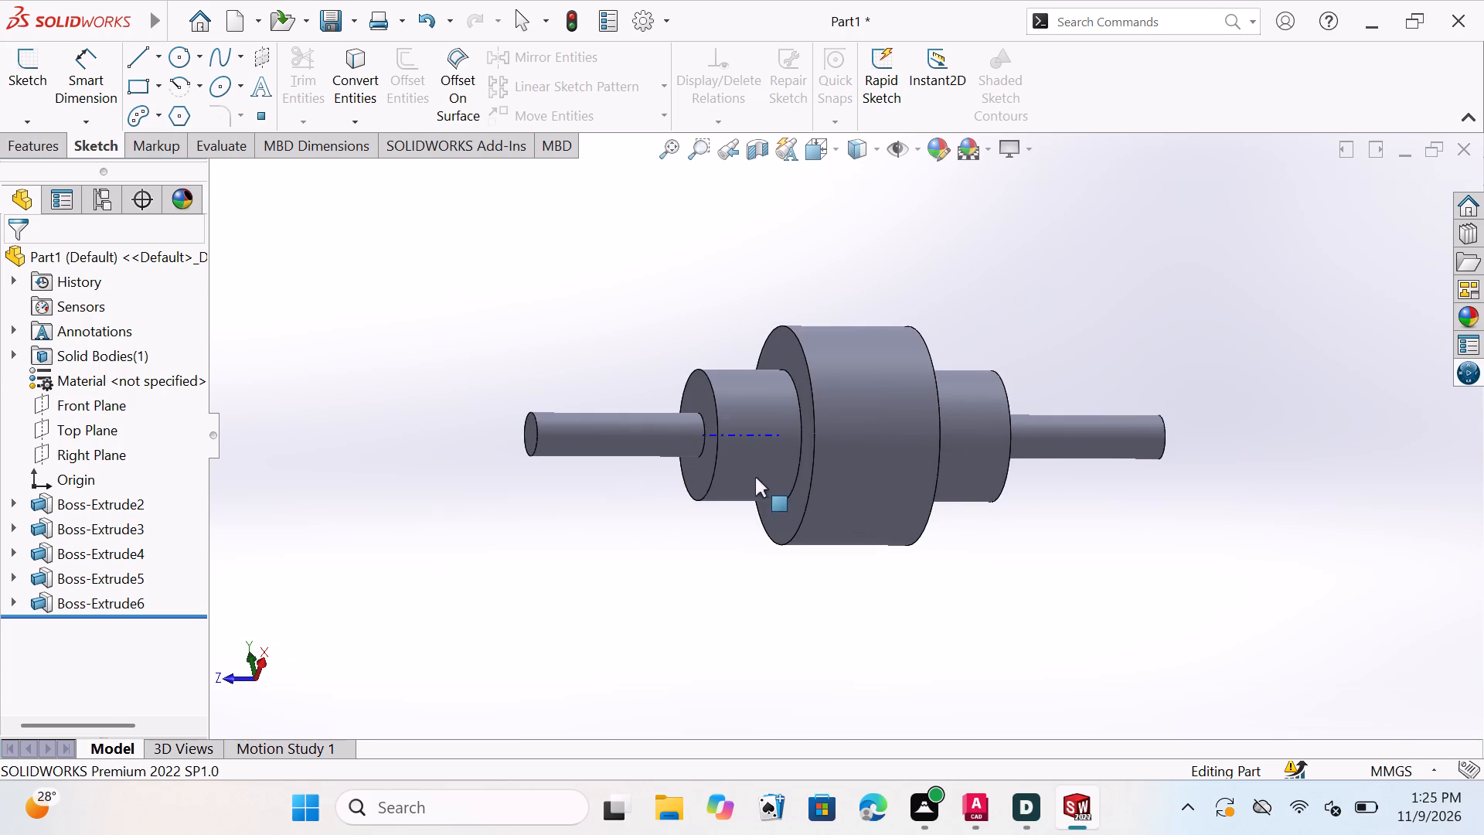
middle_drag(733, 489, 714, 488)
key(Escape)
key(Escape)
key(Escape)
key(Escape)
key(Escape)
key(Escape)
key(Escape)
key(Escape)
key(Escape)
key(Escape)
key(Escape)
key(Escape)
key(Escape)
key(Escape)
key(Escape)
key(Escape)
key(Escape)
key(Escape)
key(Escape)
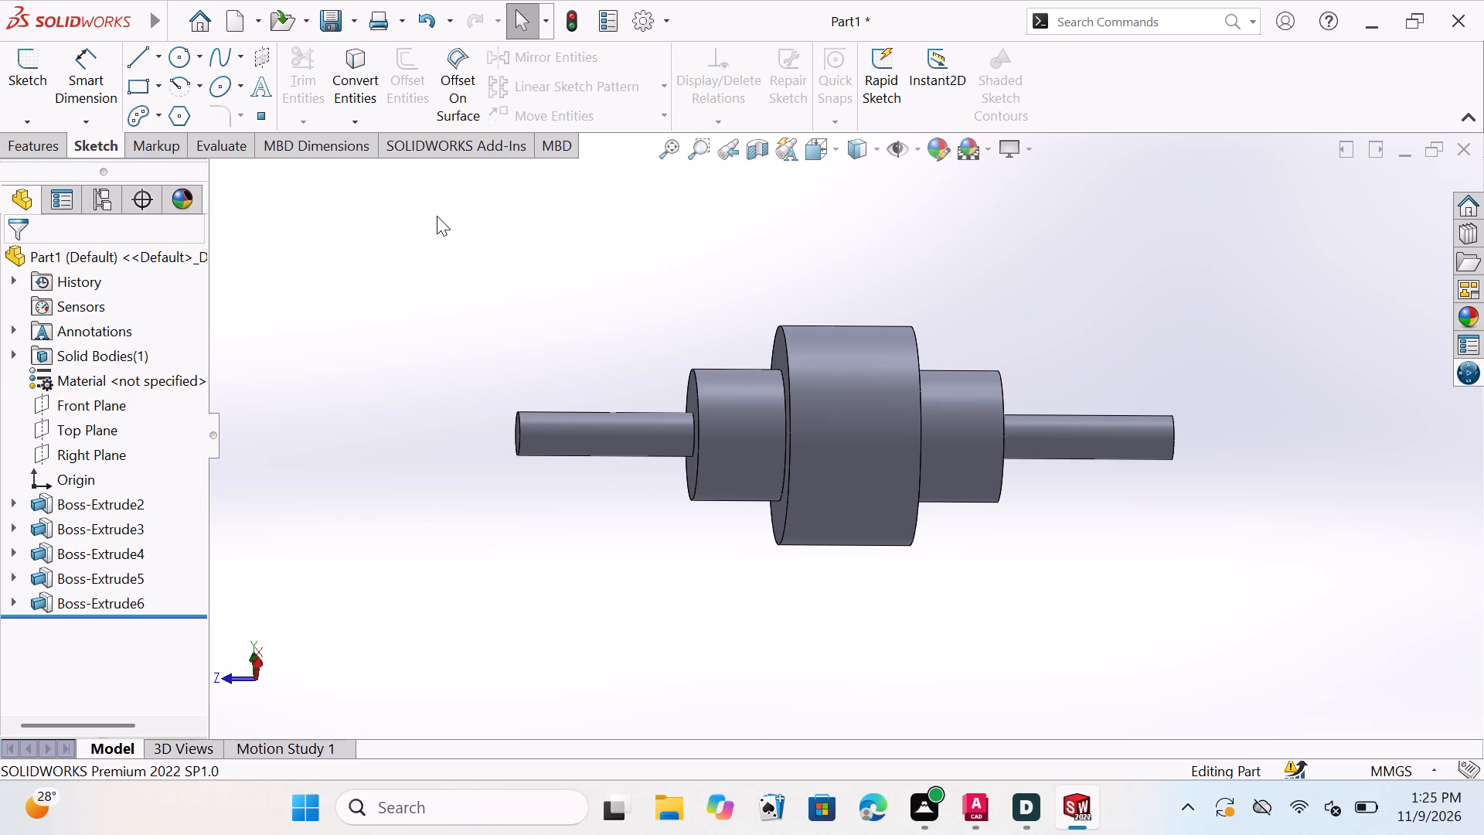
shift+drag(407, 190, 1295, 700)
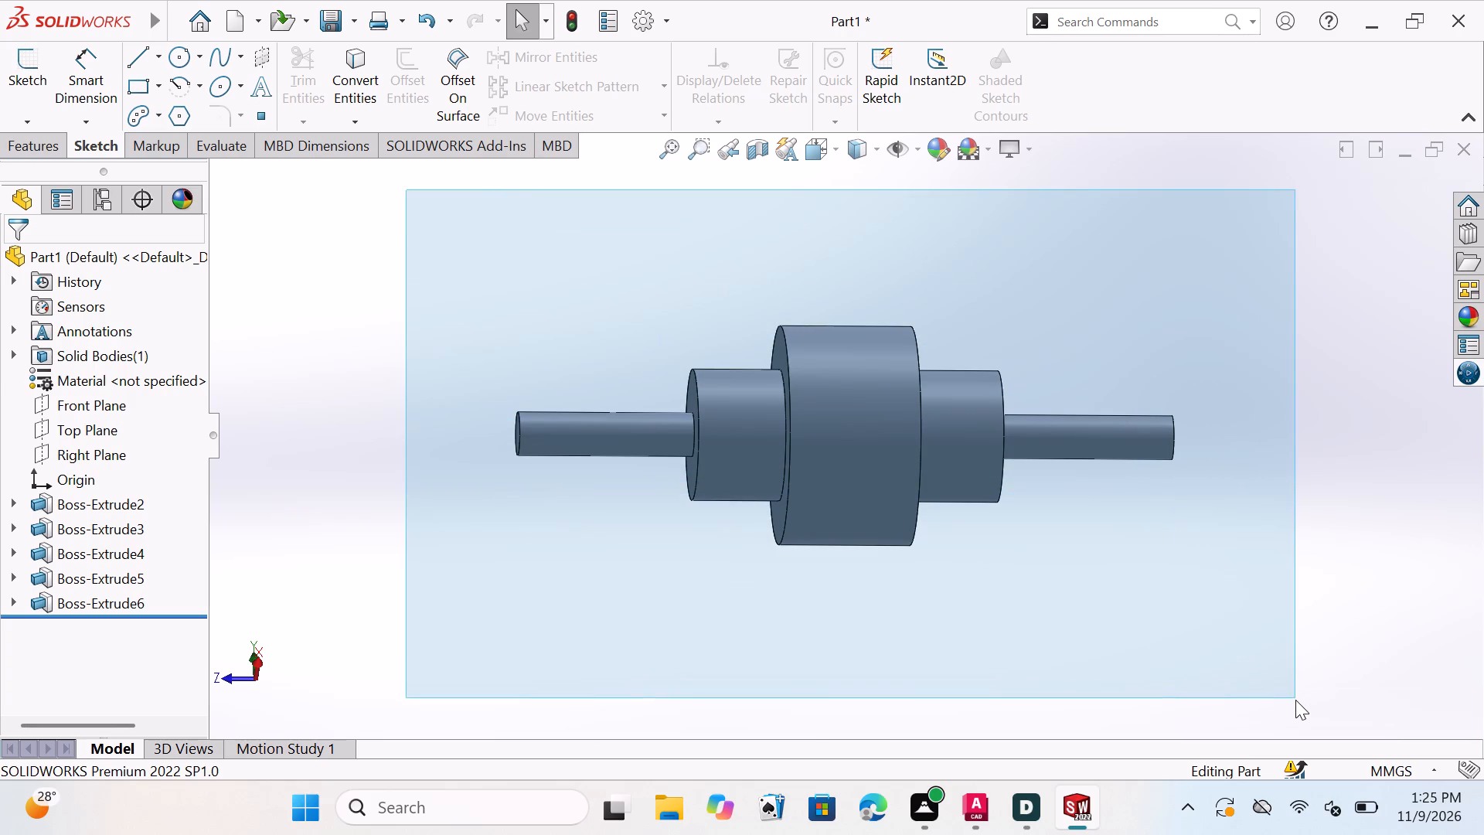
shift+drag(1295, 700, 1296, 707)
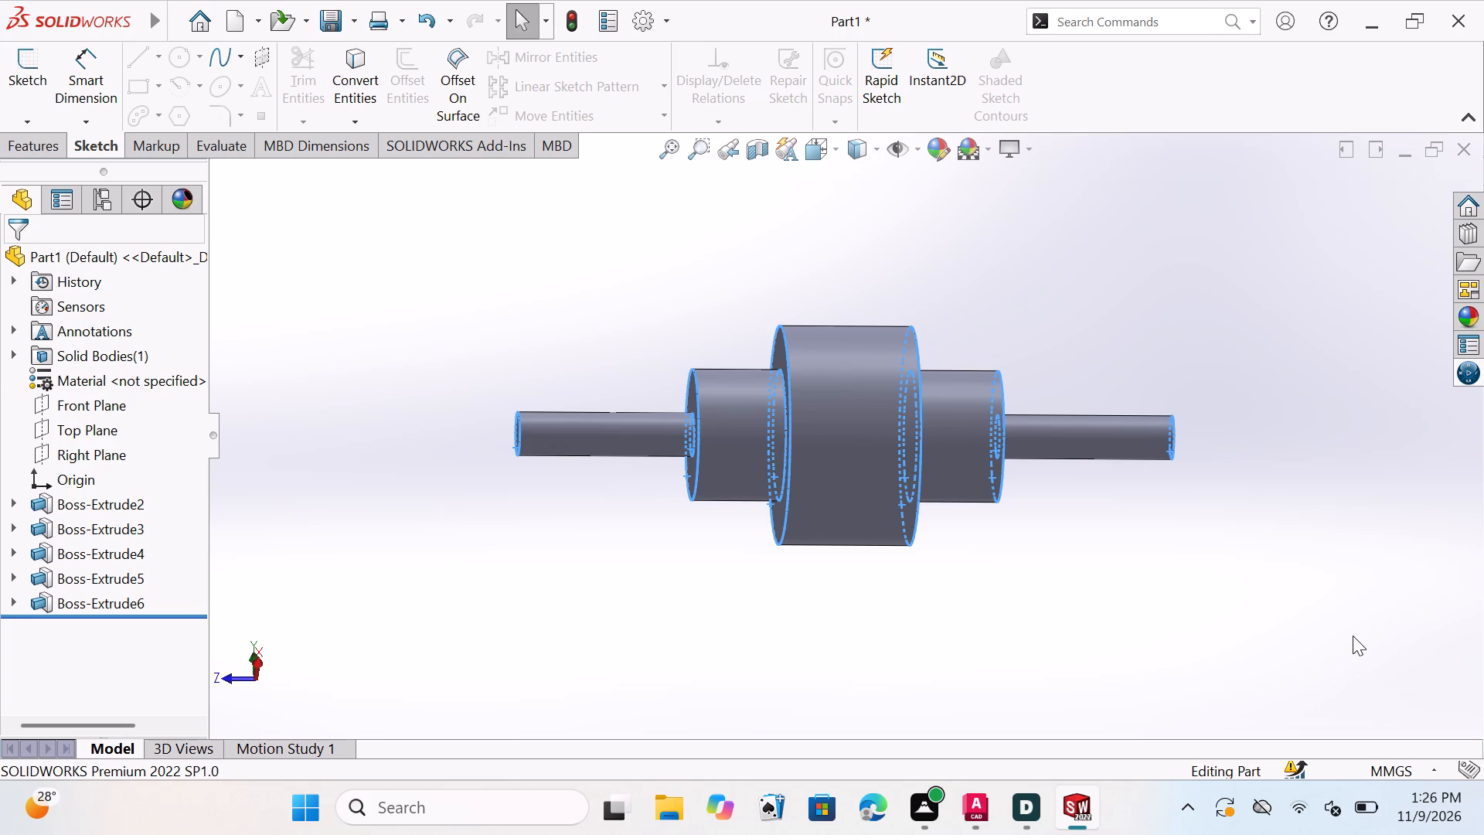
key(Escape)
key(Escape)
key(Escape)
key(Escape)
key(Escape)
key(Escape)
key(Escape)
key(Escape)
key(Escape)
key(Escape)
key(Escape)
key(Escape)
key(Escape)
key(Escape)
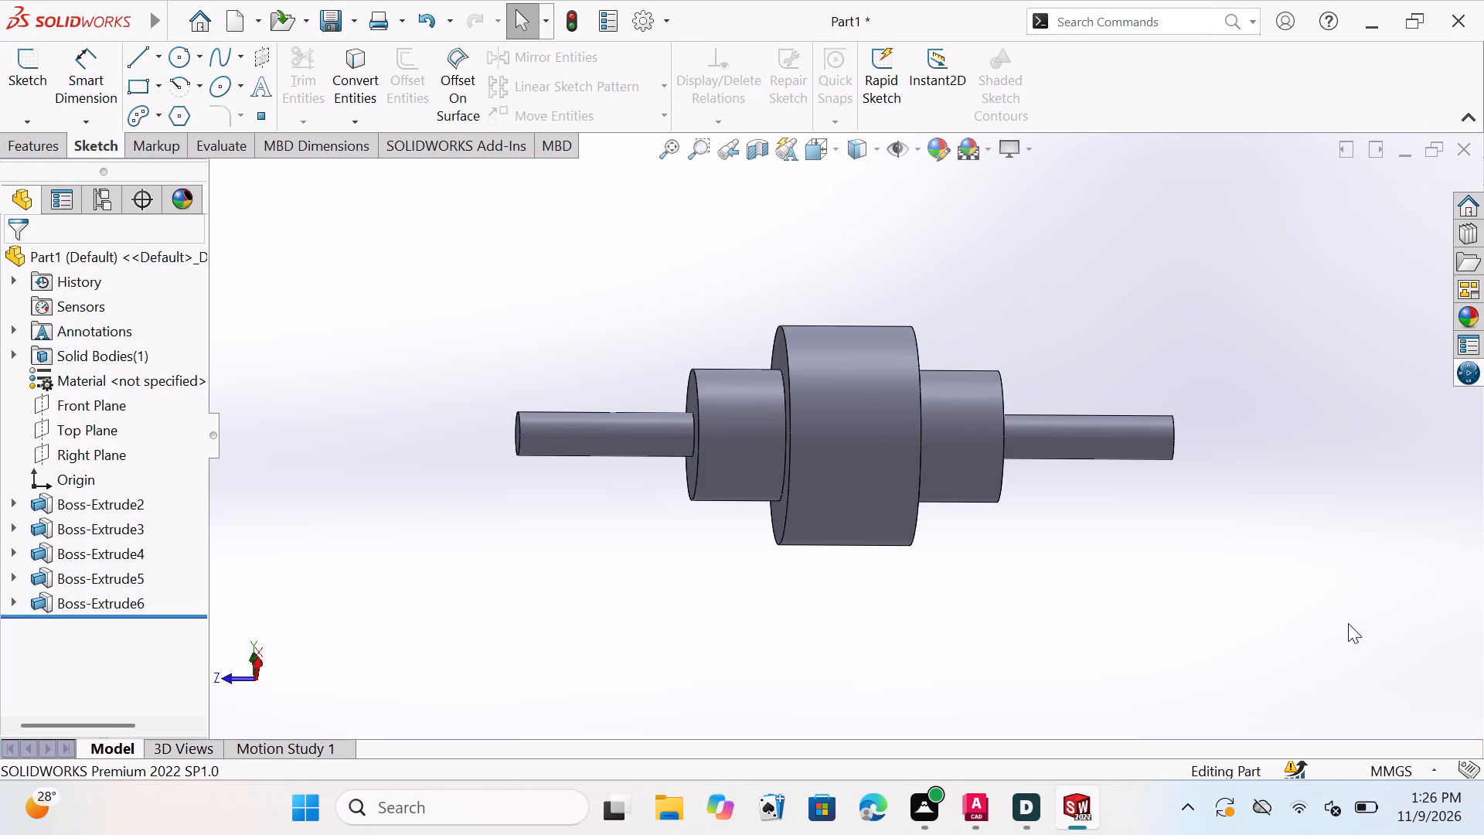
Undo the shaft's extrusions and circle sketches back to the first sketch, leaving only its horizontal and vertical centerlines.
key(ctrl+z)
key(ctrl+z)
key(ctrl+z)
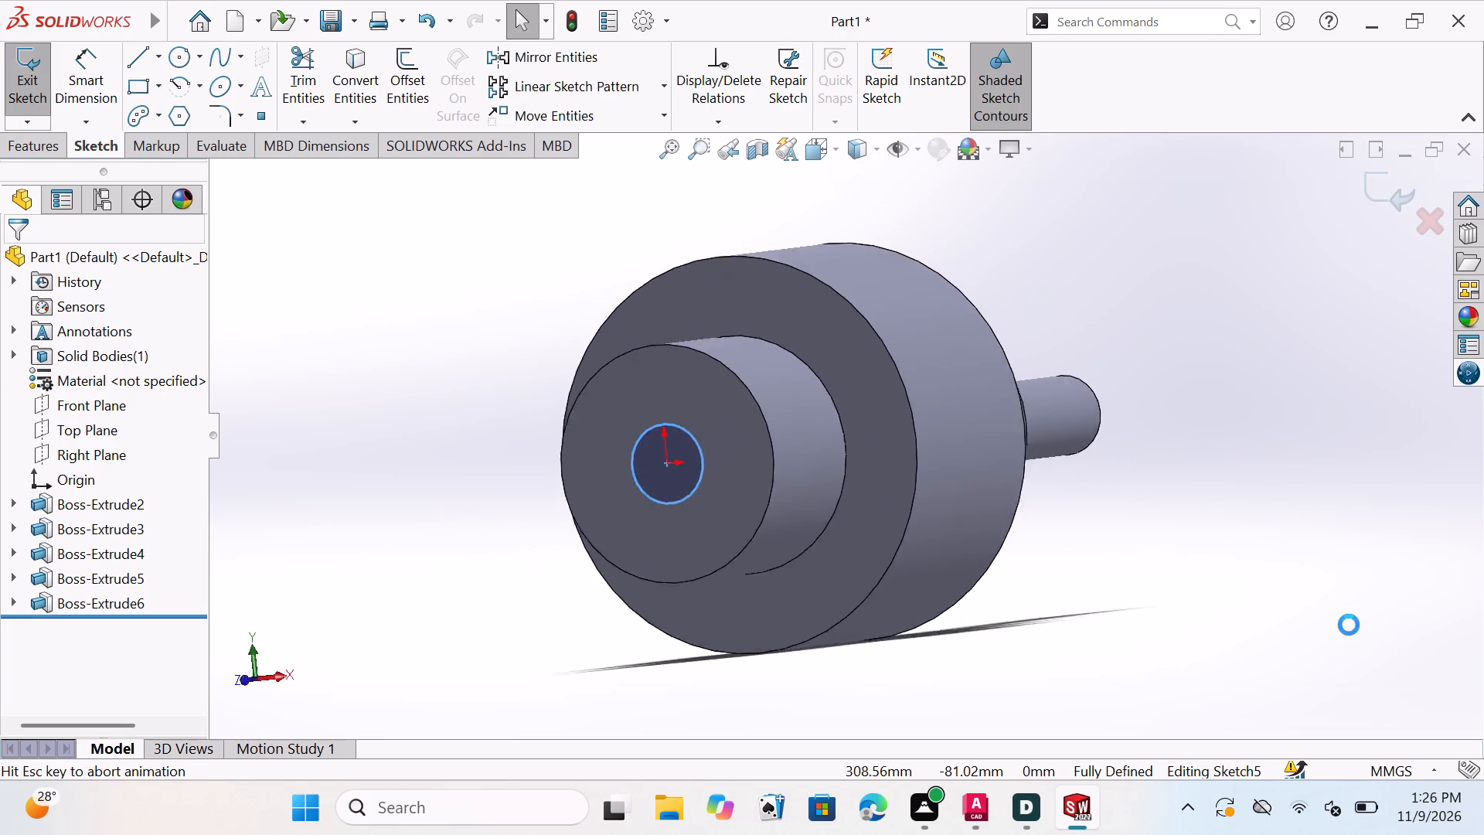
key(ctrl+z)
key(ctrl+z)
key(ctrl+z)
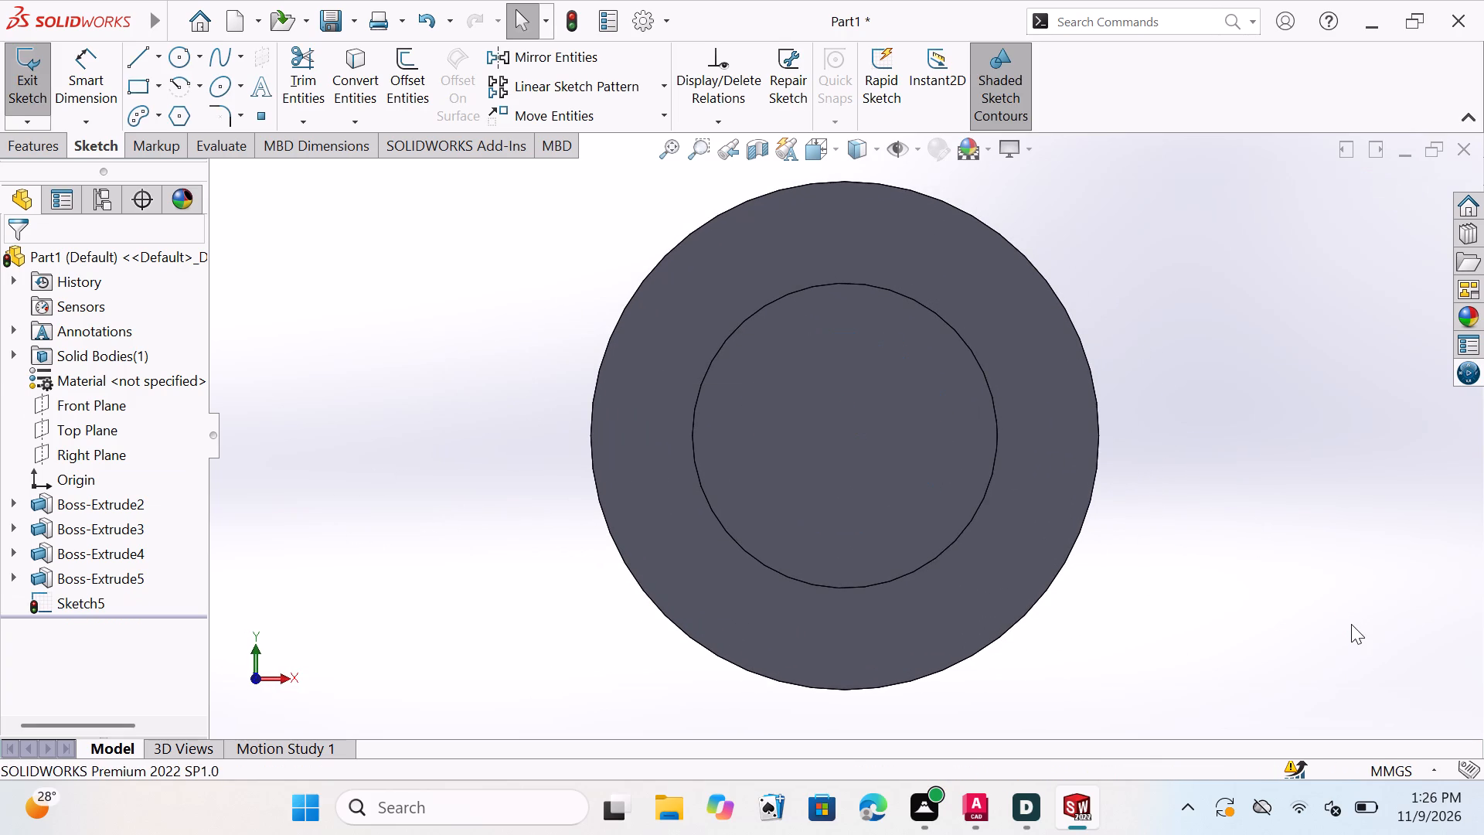
key(ctrl+z)
key(ctrl+z)
key(ctrl+z)
key(ctrl+z)
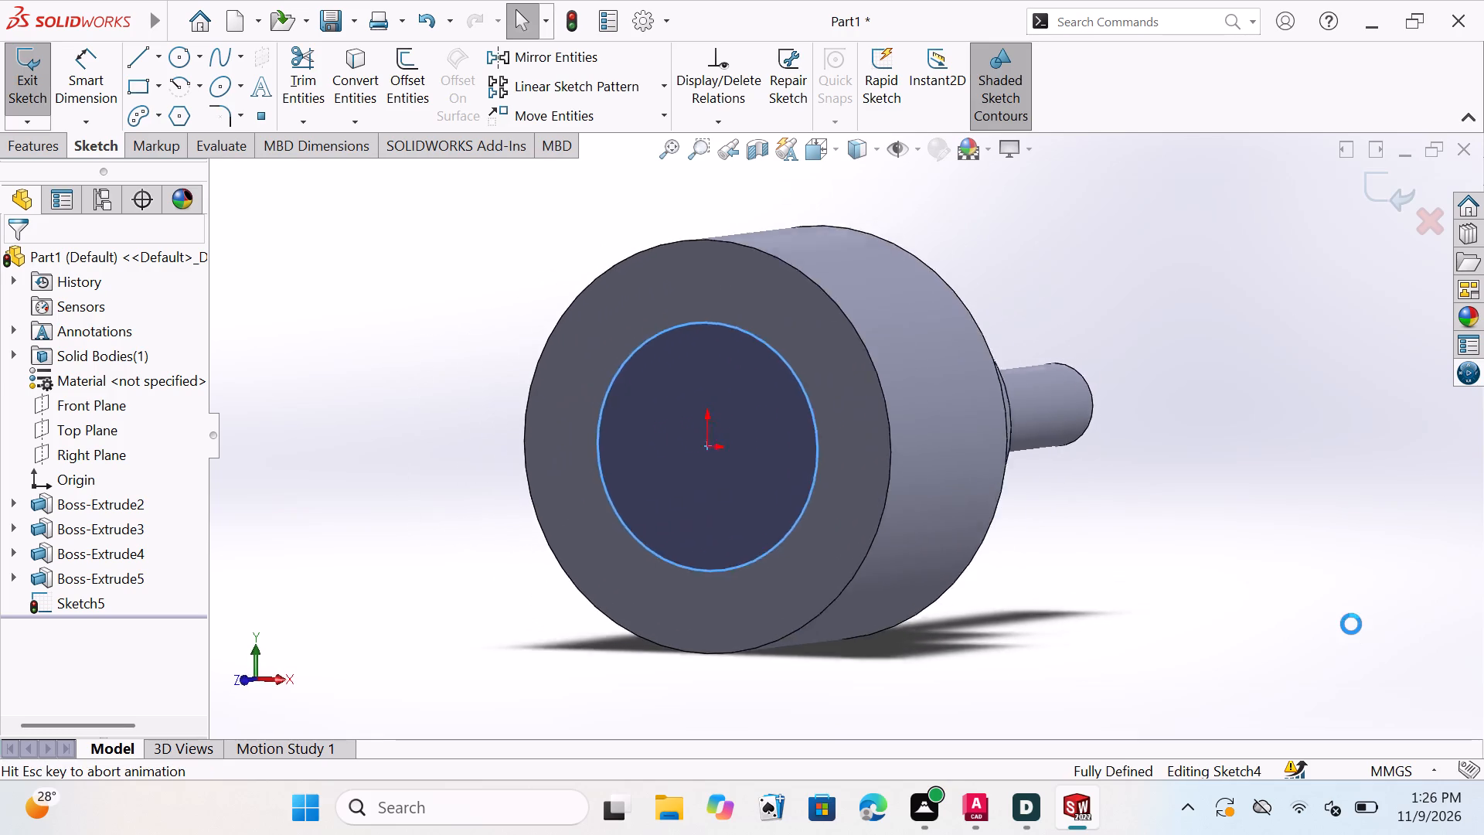
key(ctrl+z)
key(ctrl+z)
key(ctrl+z)
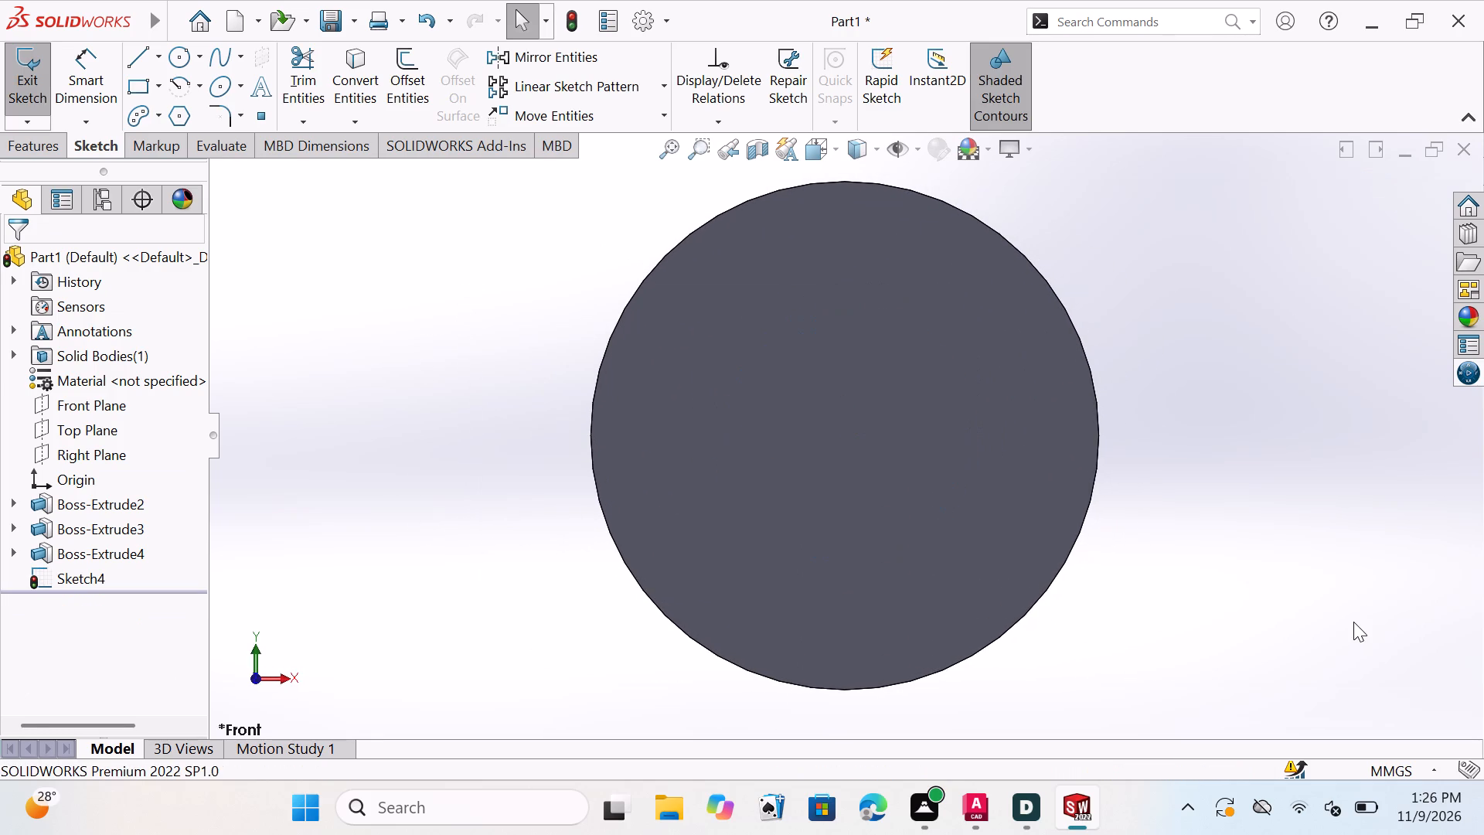
key(ctrl+z)
key(ctrl+z)
key(ctrl+z)
key(ctrl+z)
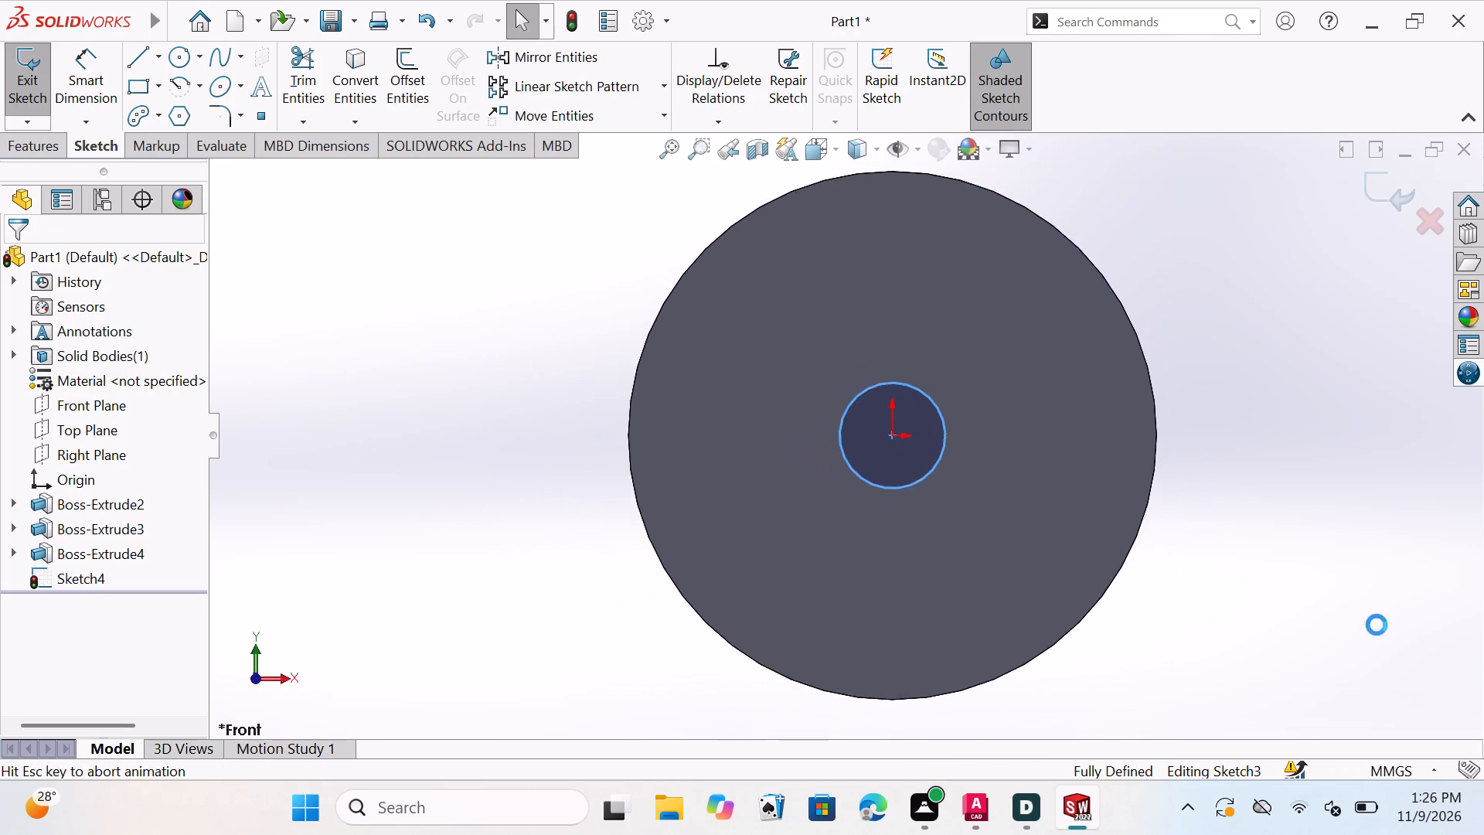
key(ctrl+z)
key(ctrl+z)
key(ctrl+z)
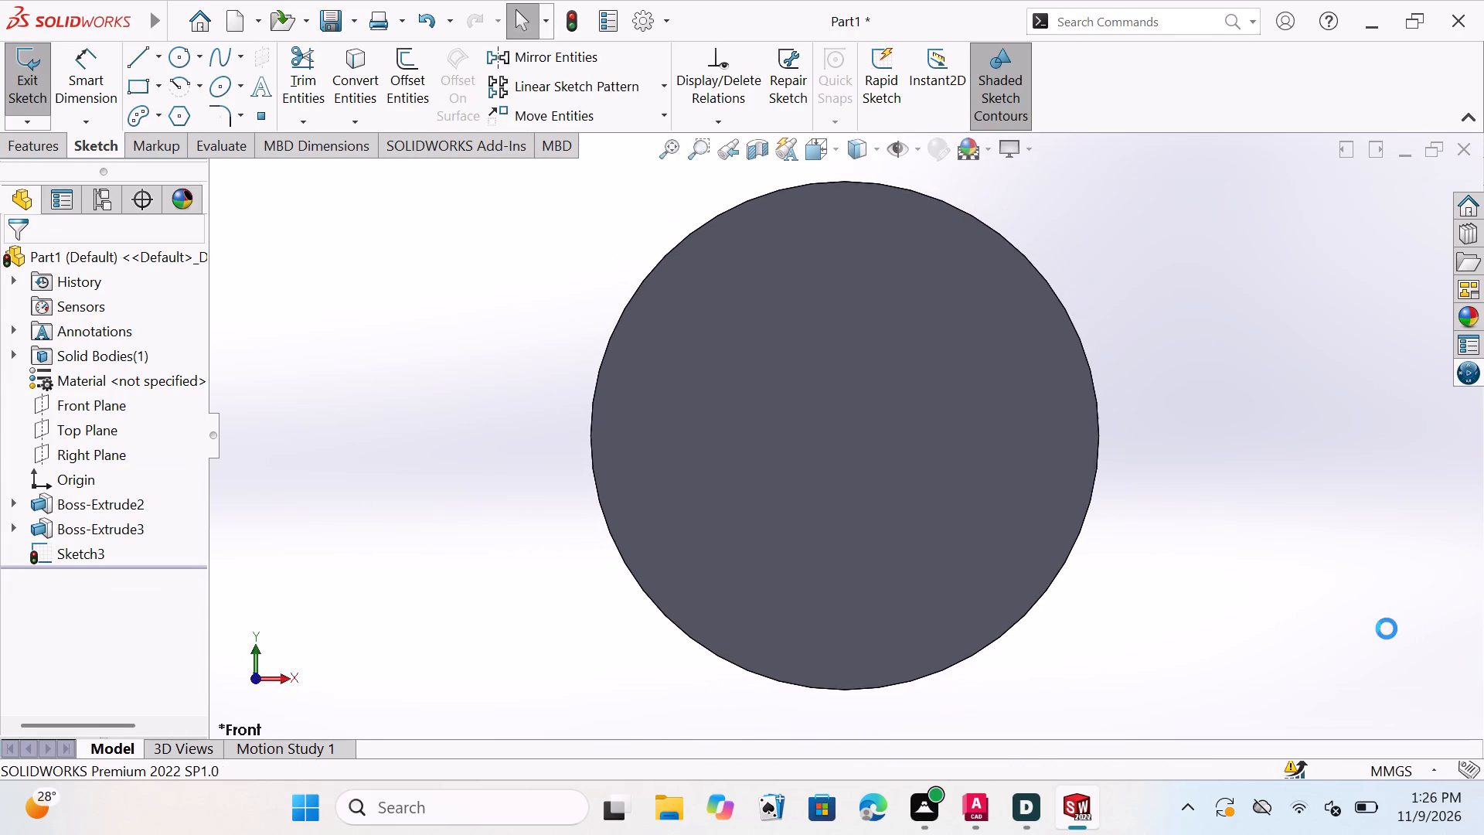
key(ctrl+z)
key(ctrl+z)
key(ctrl+z)
key(ctrl+z)
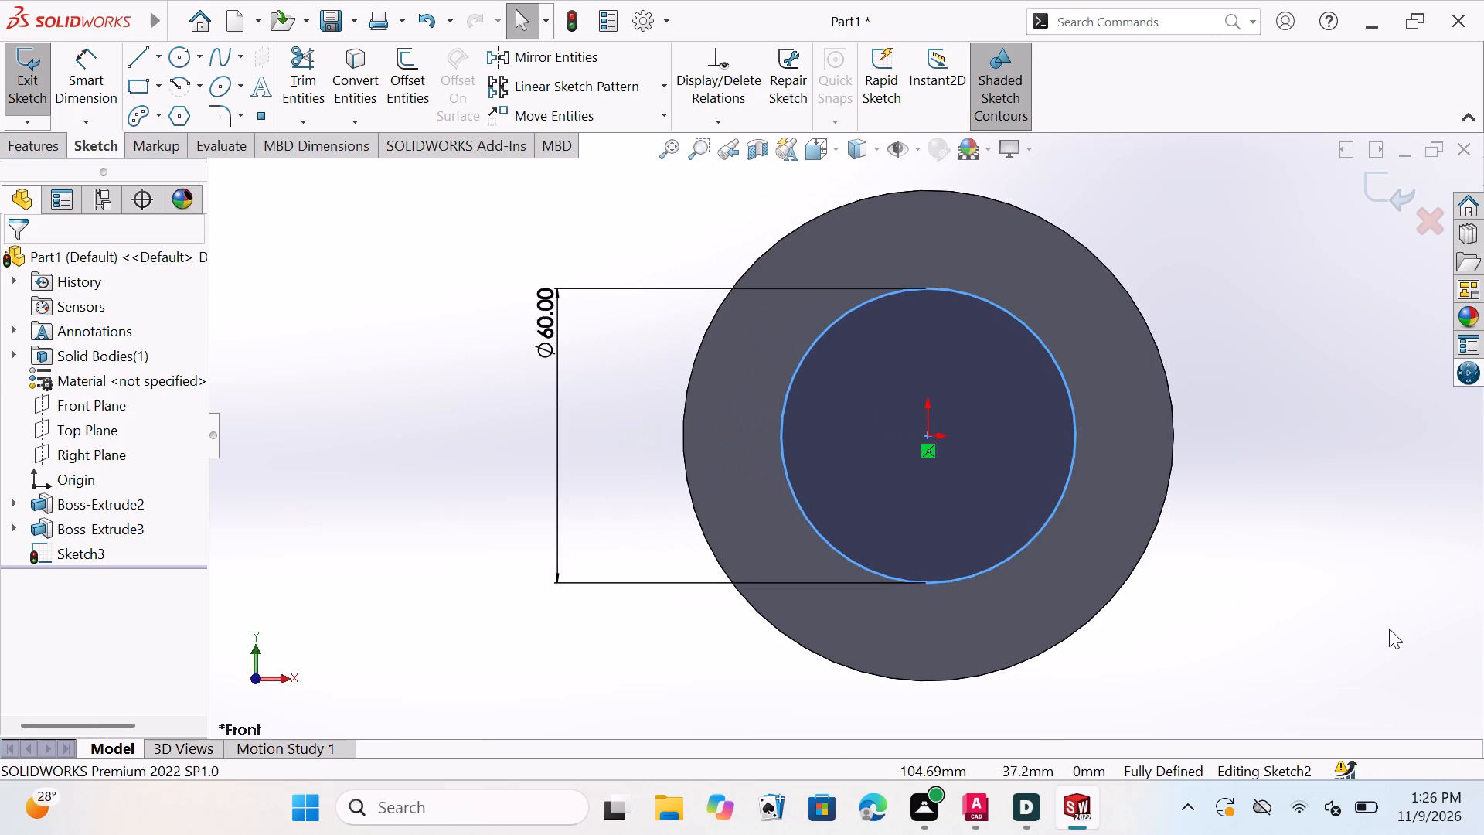
key(ctrl+z)
key(ctrl+z)
key(ctrl+z)
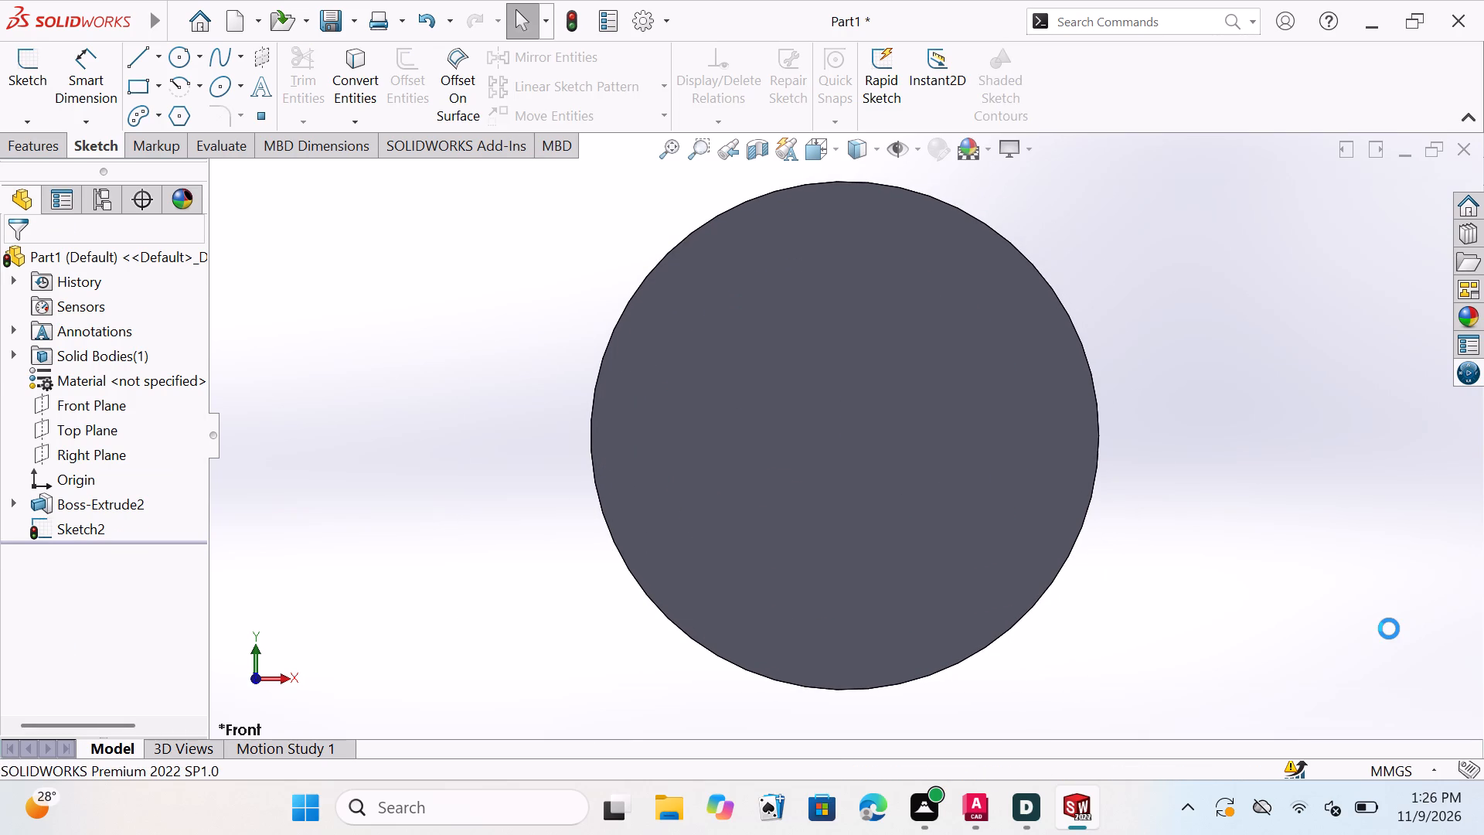
key(ctrl+z)
key(ctrl+z)
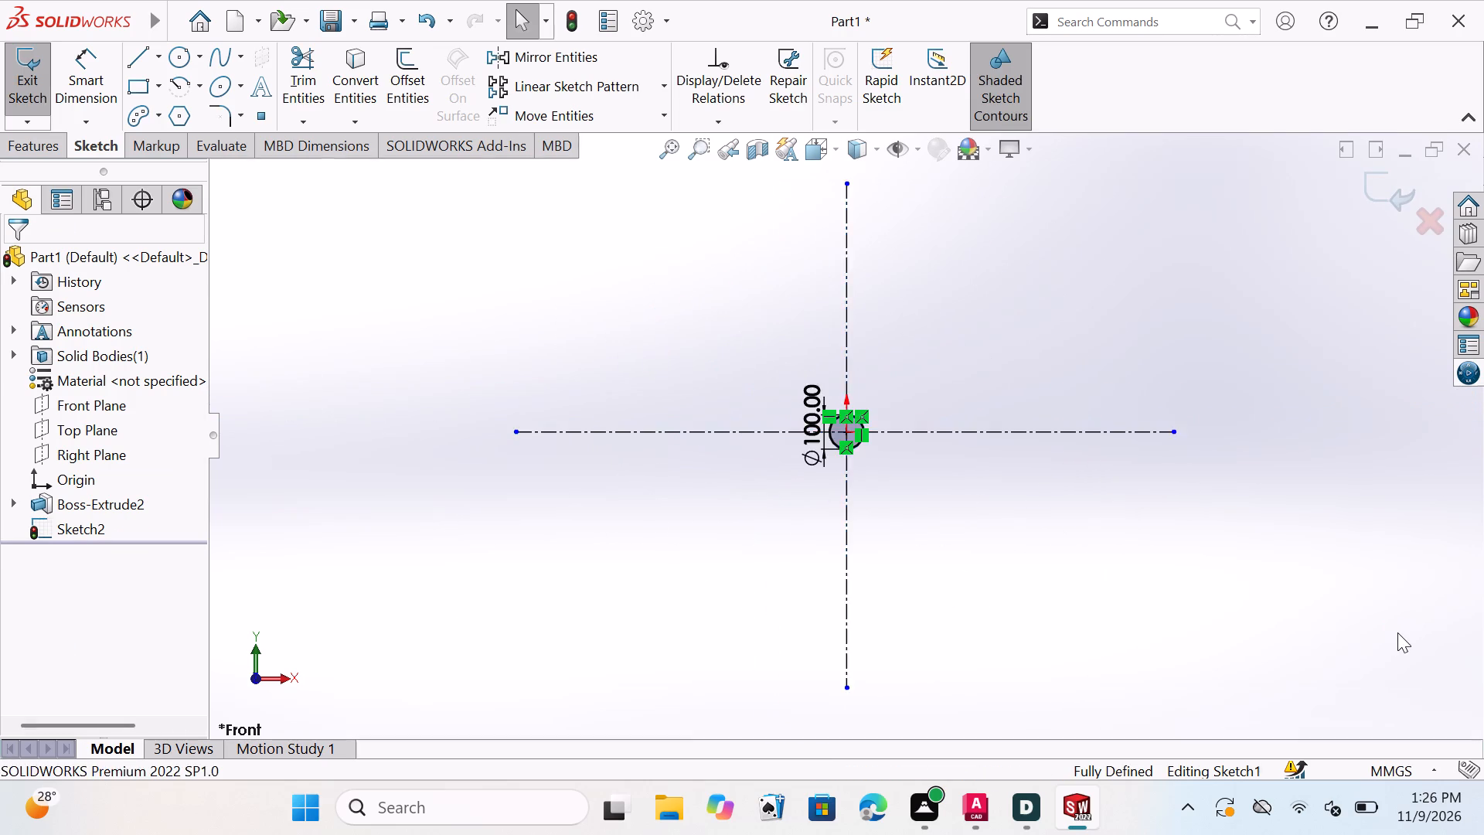
key(ctrl+z)
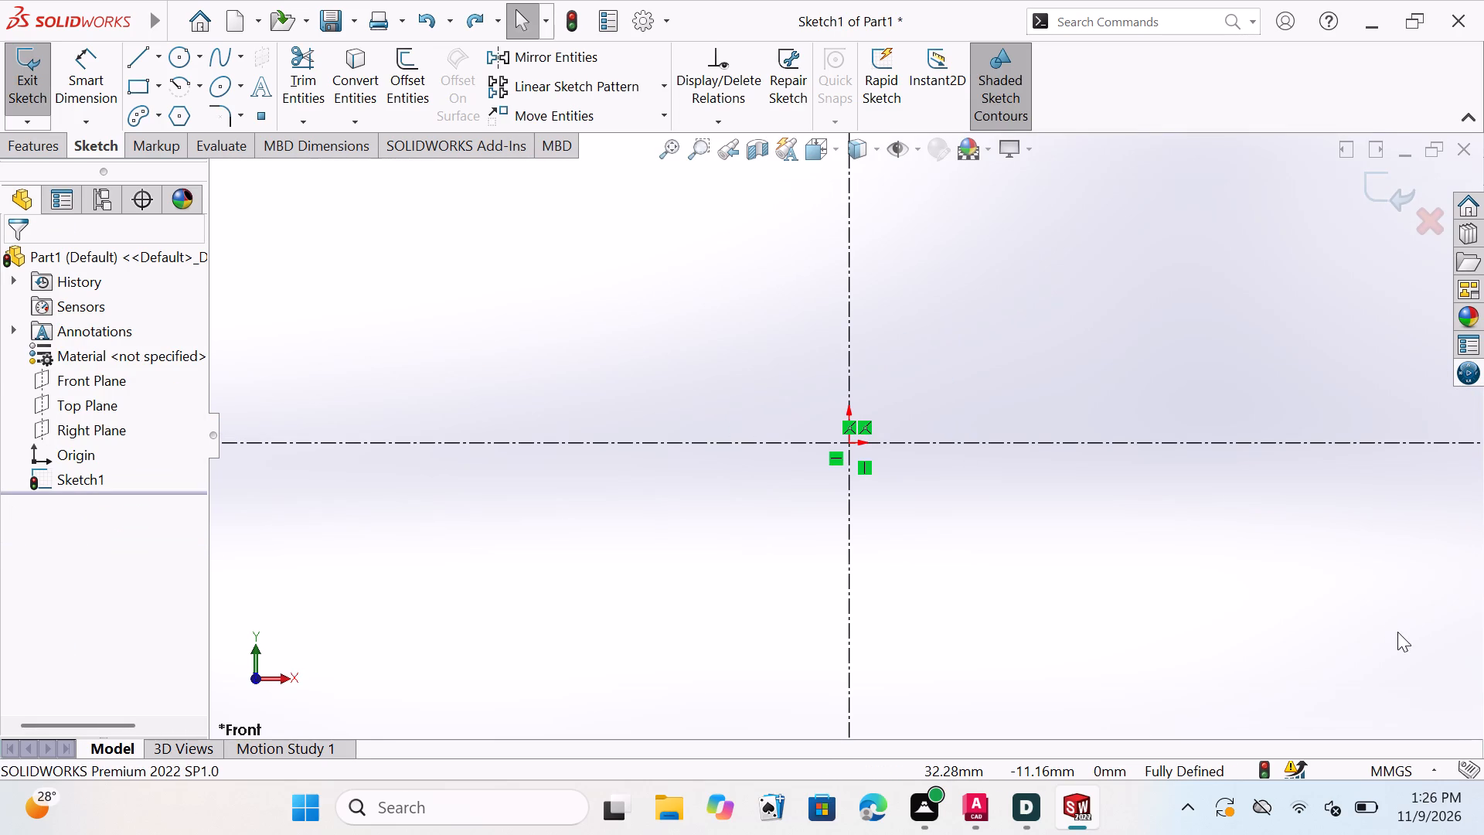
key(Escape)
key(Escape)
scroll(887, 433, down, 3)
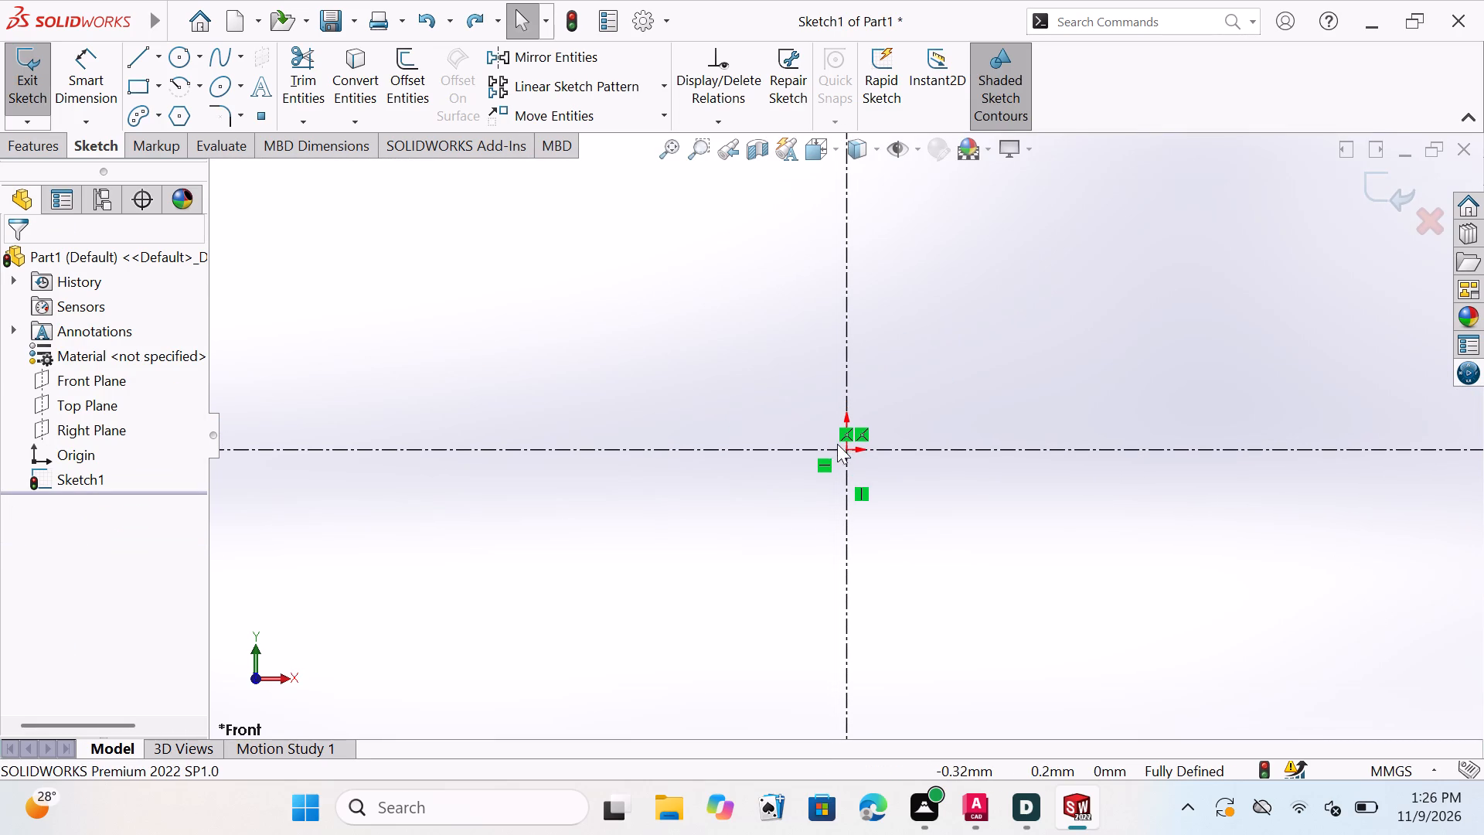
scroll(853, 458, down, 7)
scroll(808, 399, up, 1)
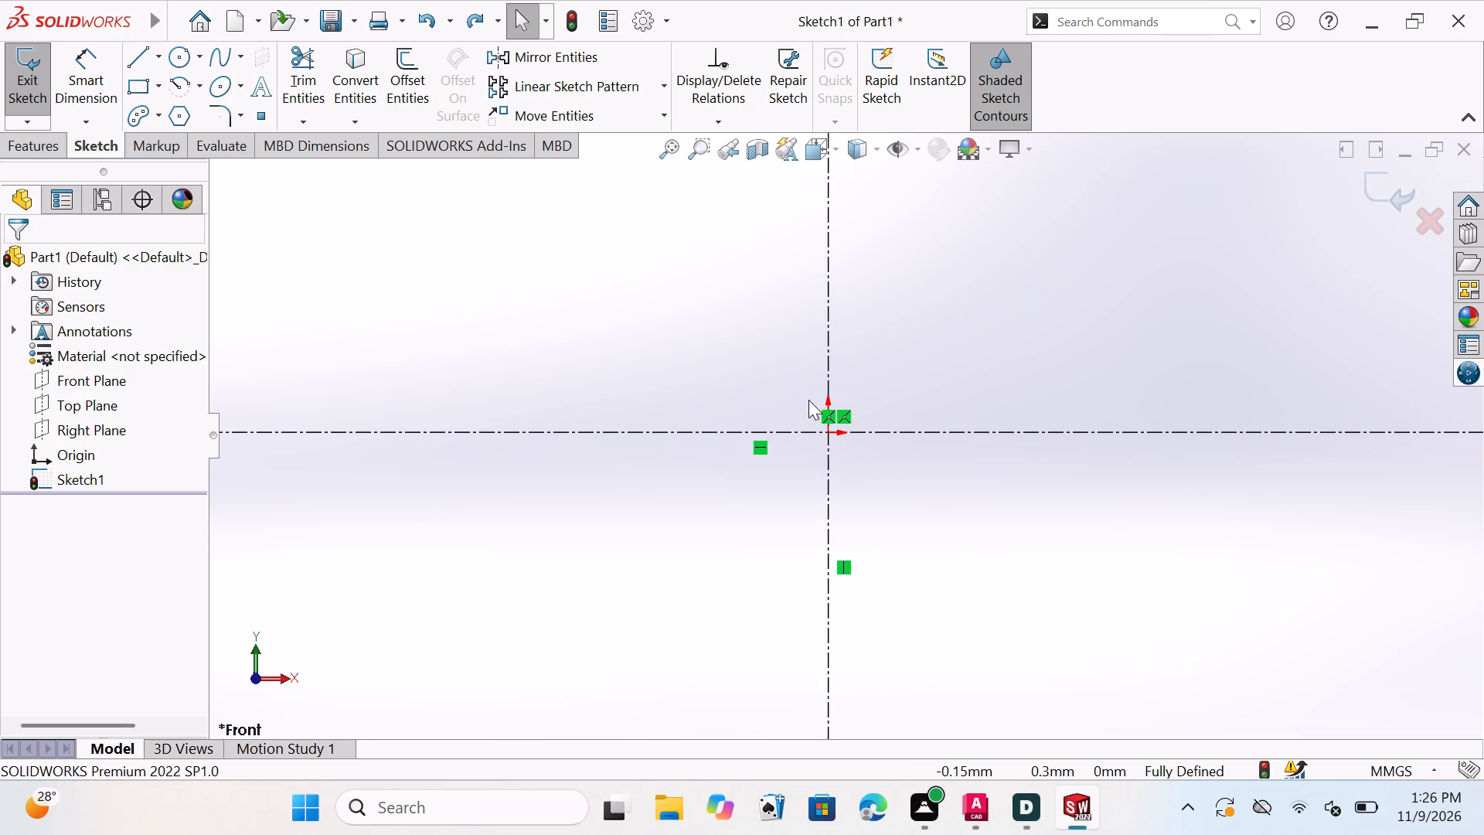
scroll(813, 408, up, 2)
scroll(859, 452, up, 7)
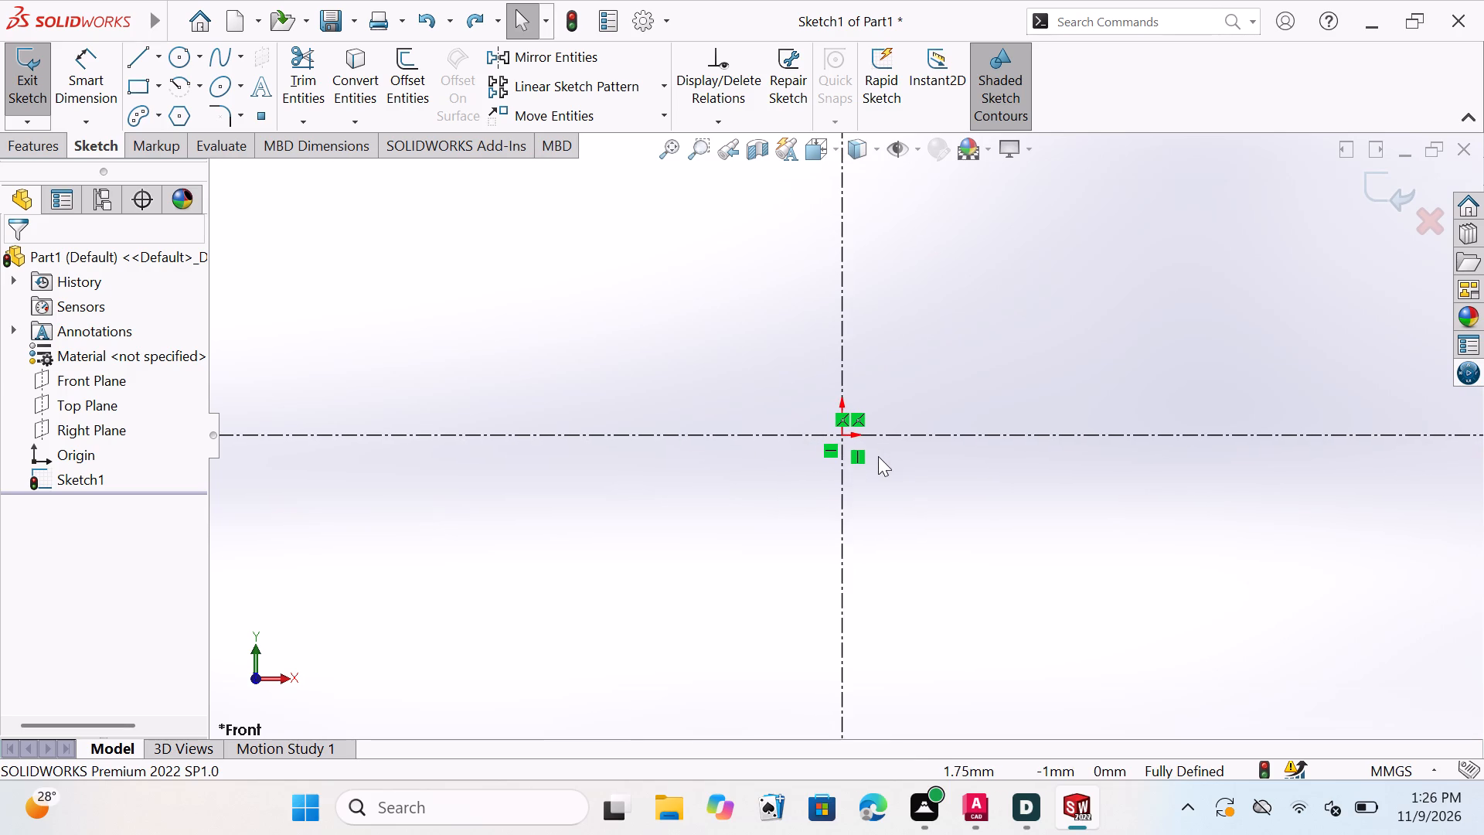
Sketch a circle of about 16 mm radius centred on the origin where the two centerlines cross.
scroll(878, 456, up, 3)
key(Escape)
key(Escape)
key(Escape)
key(Escape)
key(Escape)
key(Escape)
key(Escape)
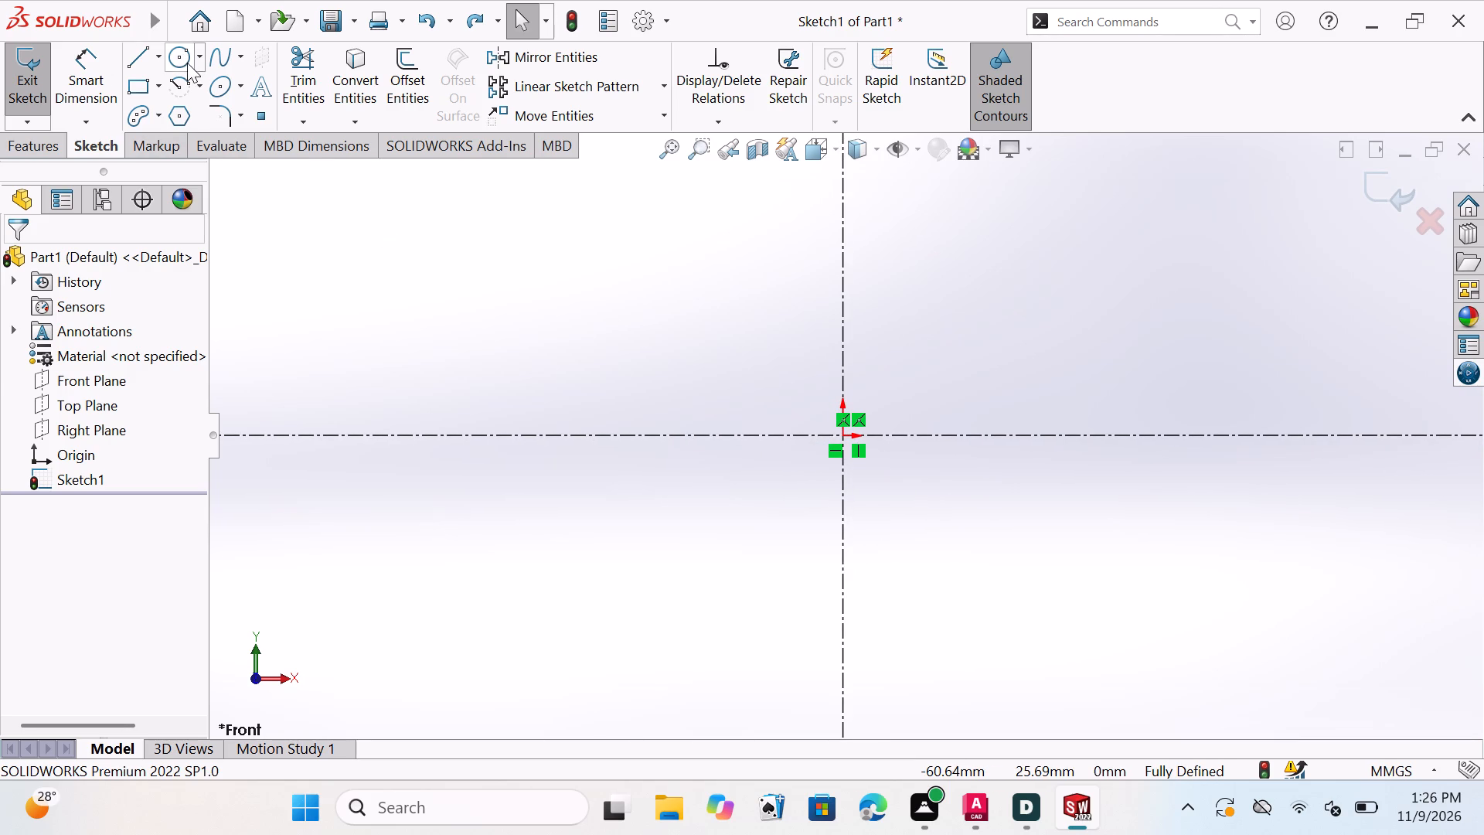
click(182, 58)
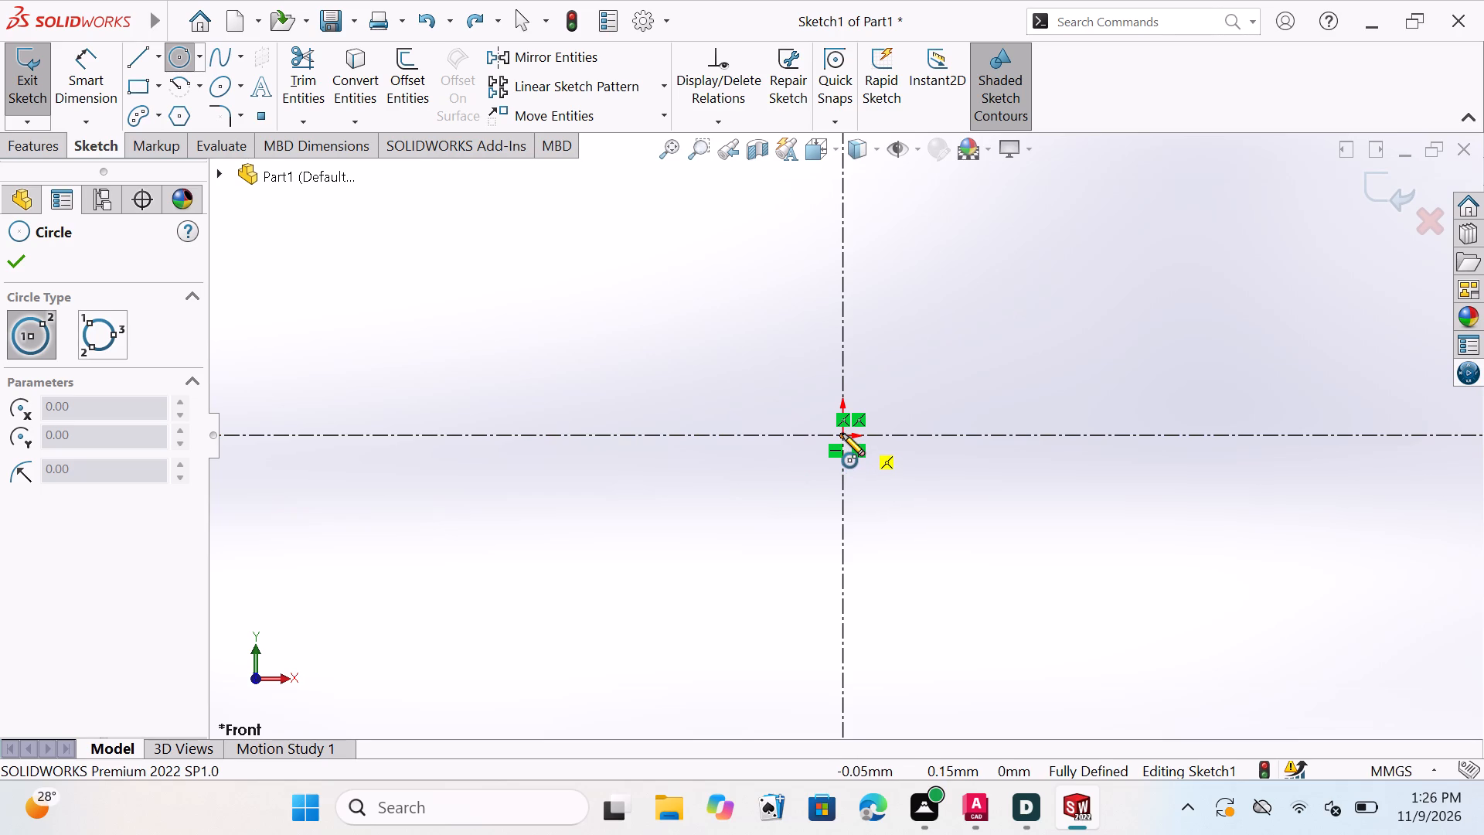
click(842, 434)
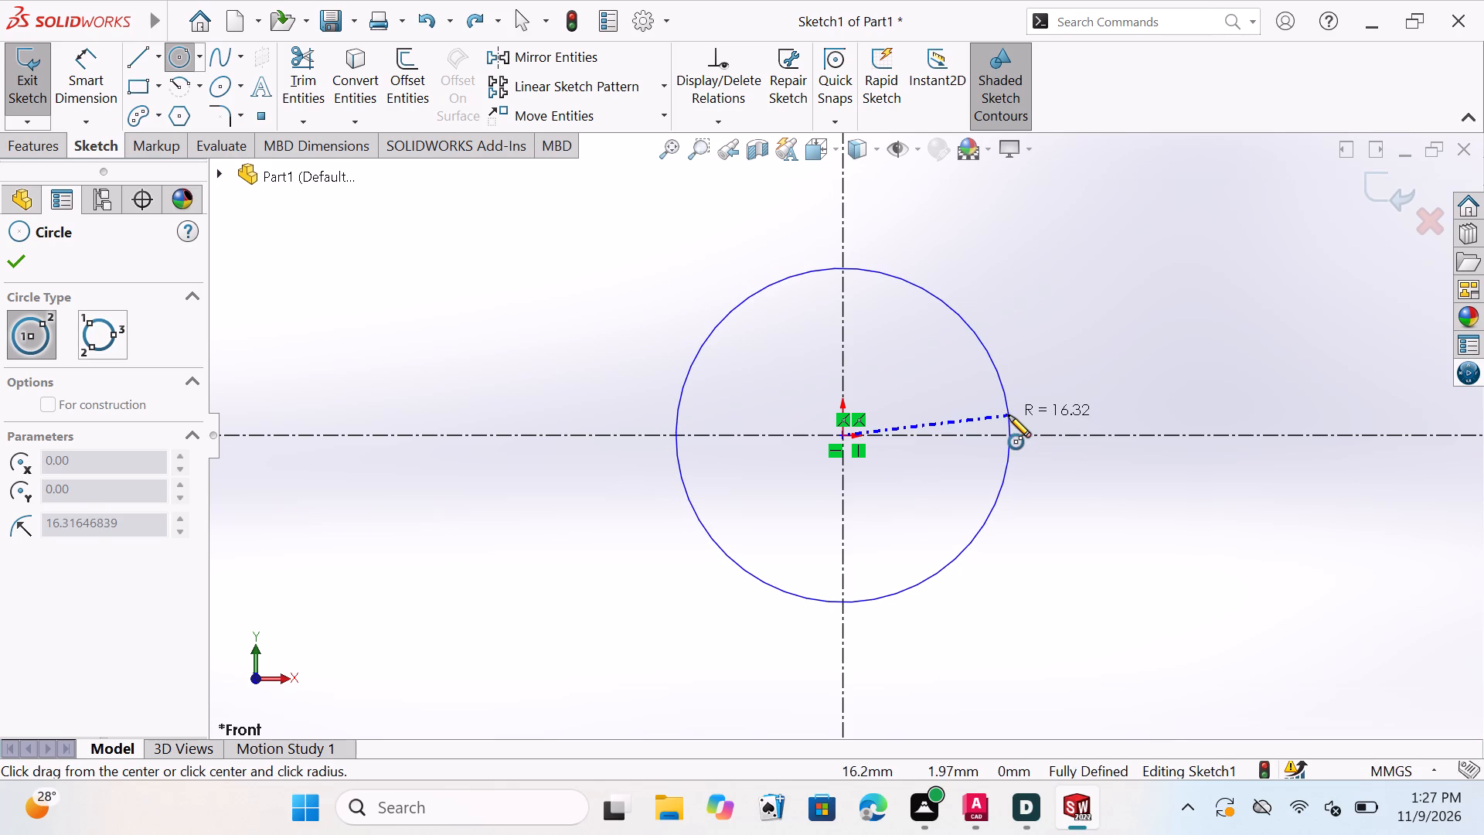
click(1009, 415)
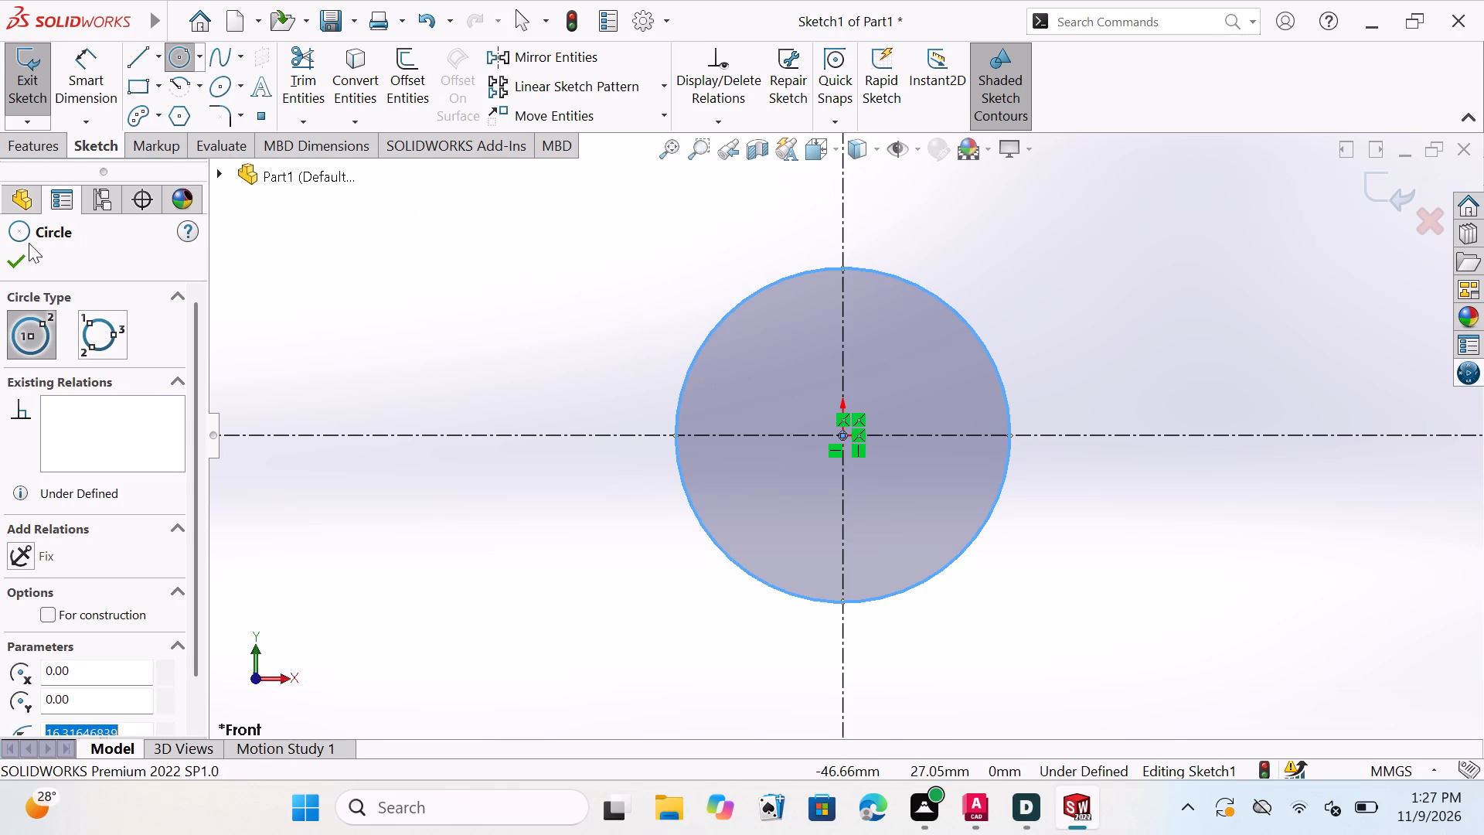
click(9, 257)
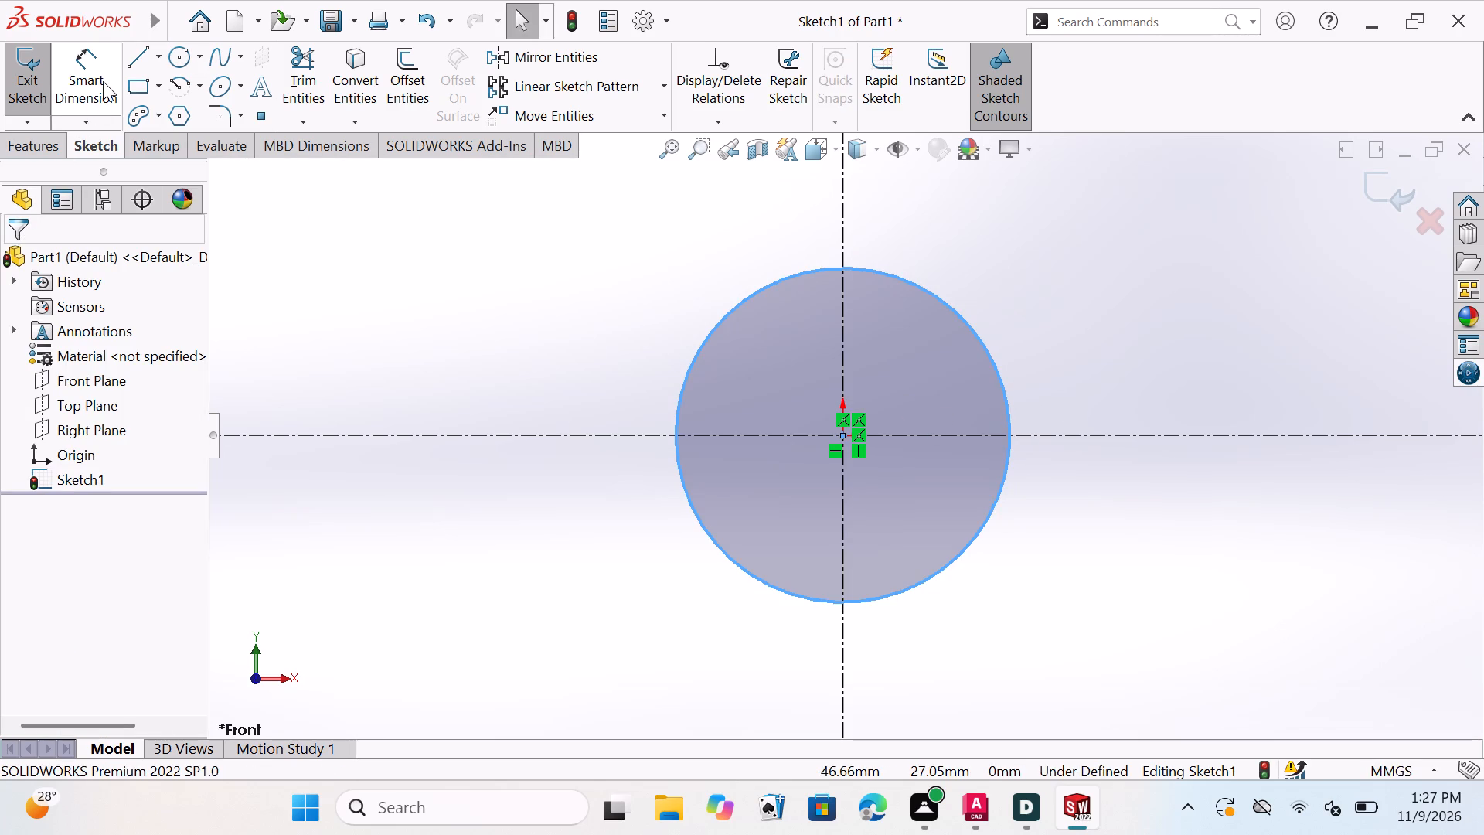
Dimension the circle's diameter and set it to 80 mm.
click(103, 81)
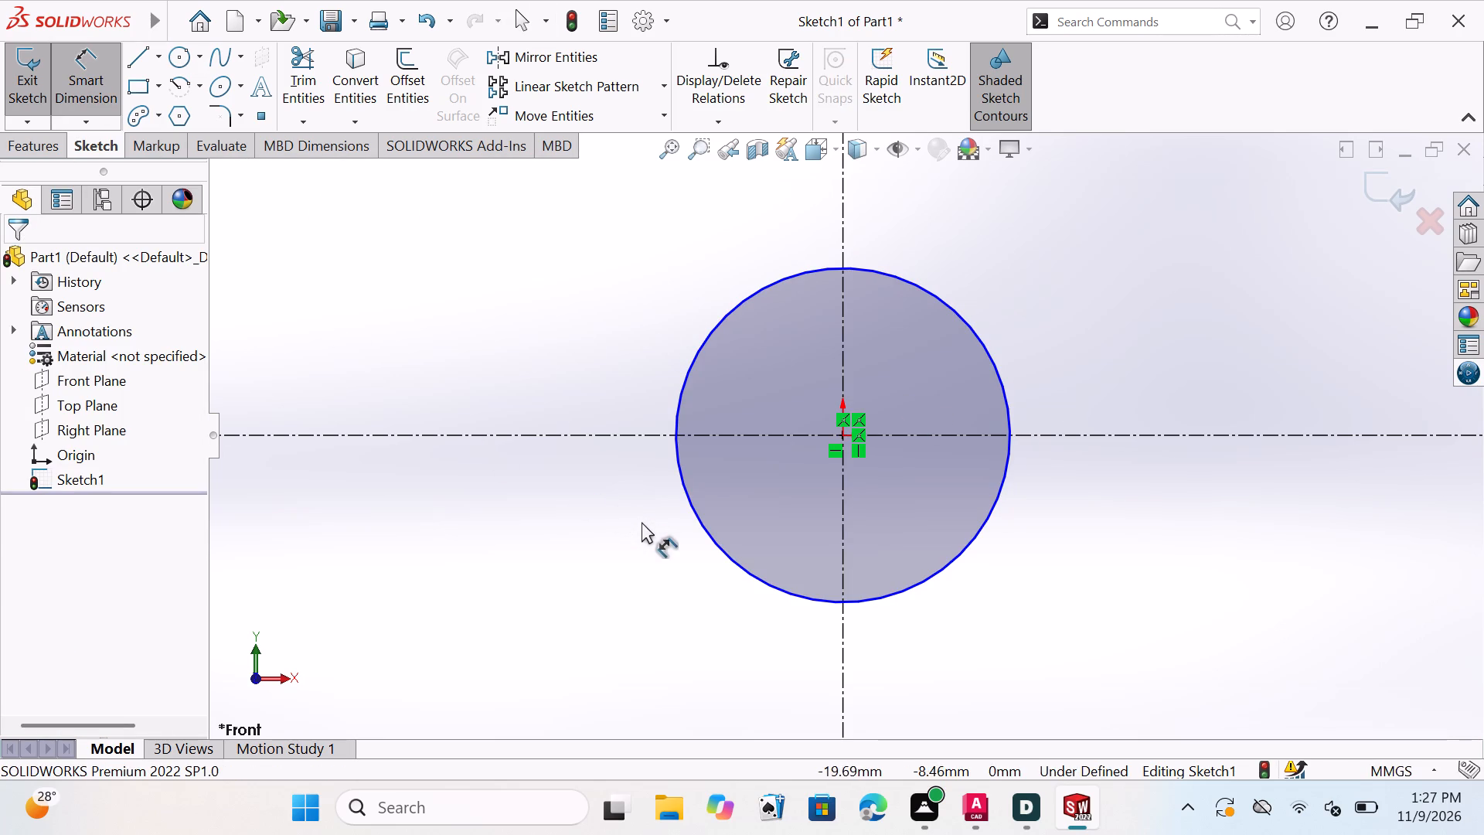
click(690, 363)
click(576, 360)
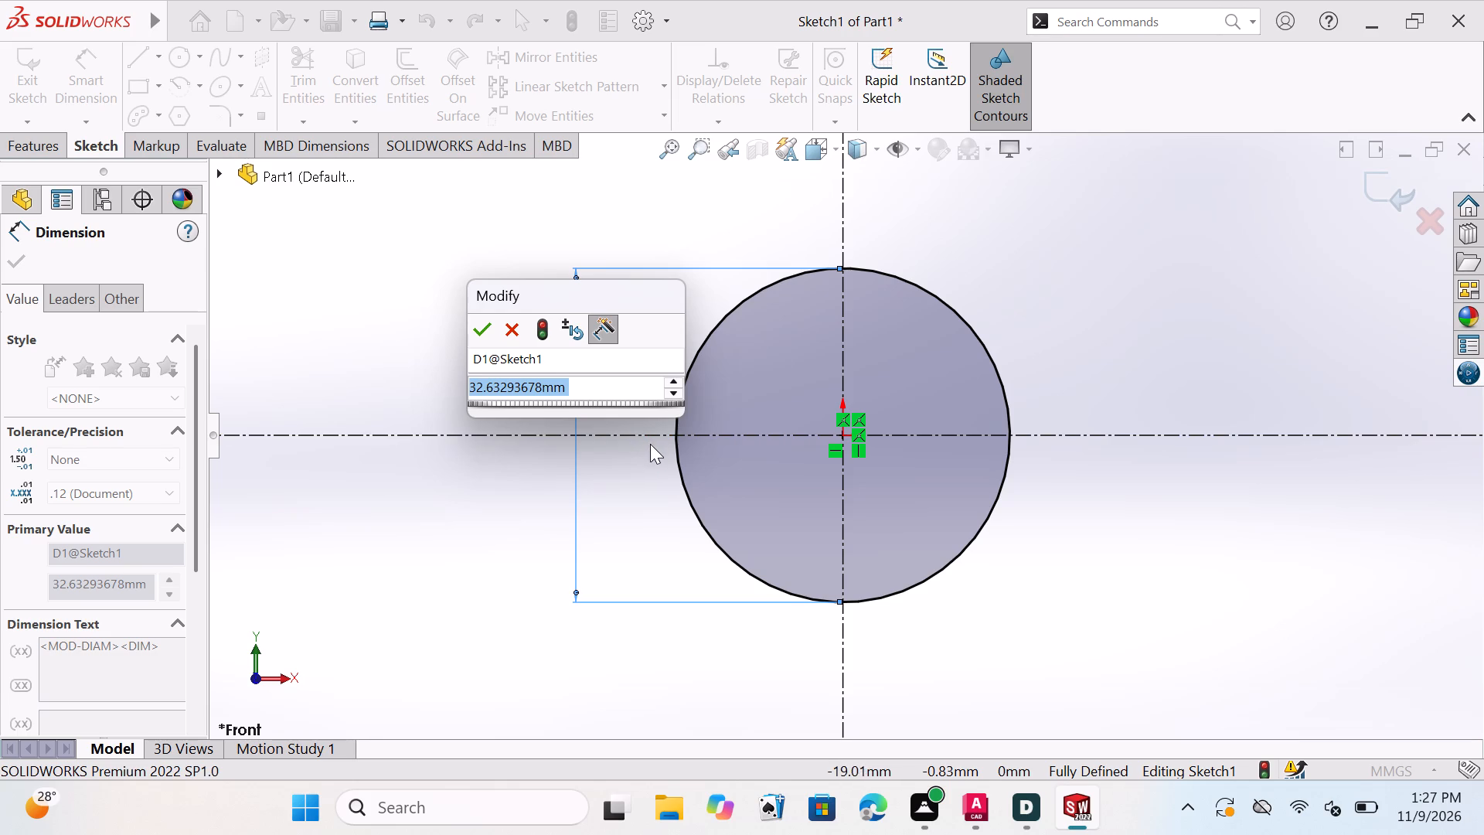
click(601, 390)
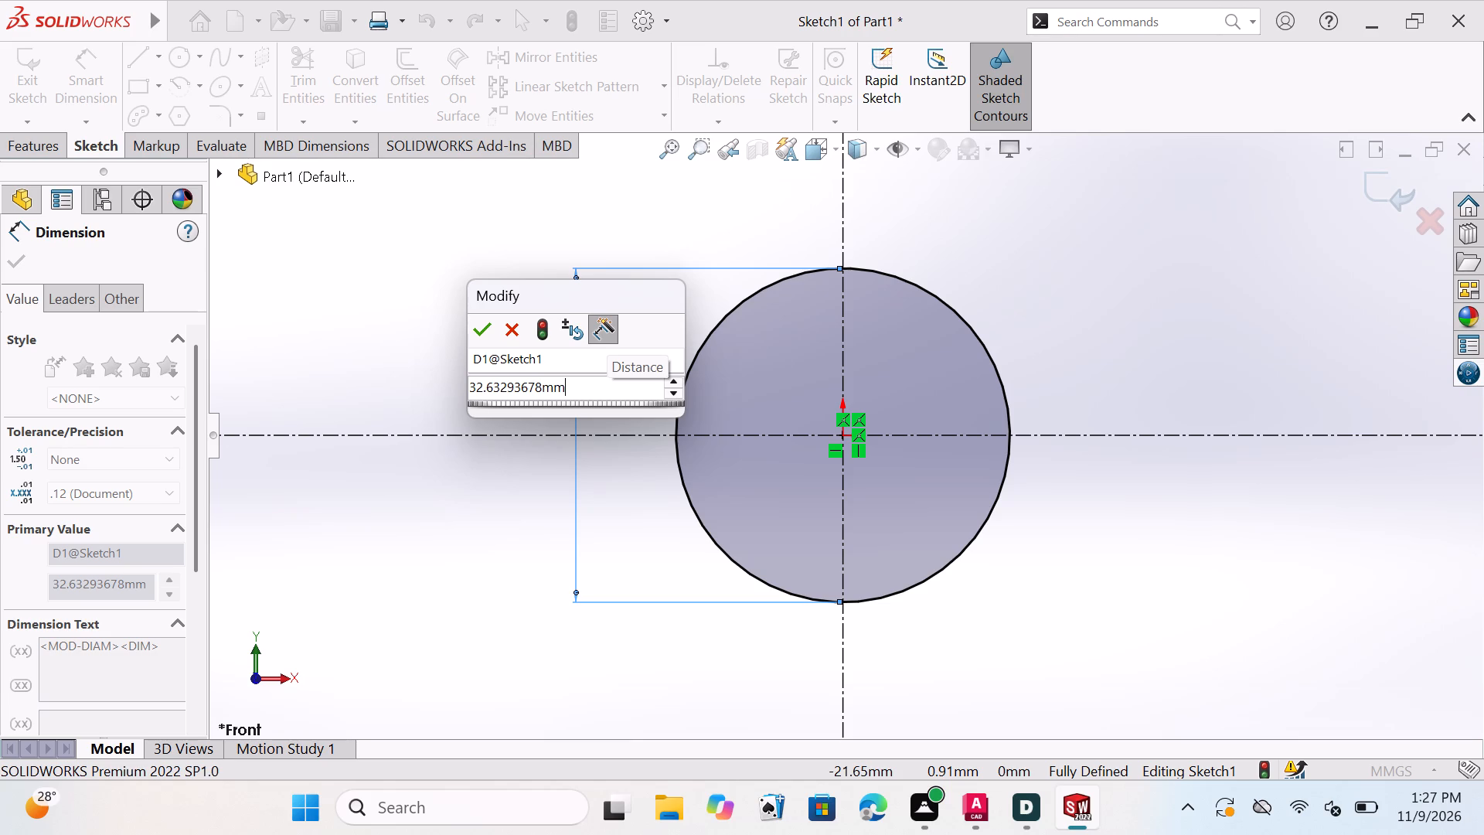
key(BackSpace)
key(BackSpace)
key(BackSpace)
key(BackSpace)
key(BackSpace)
key(BackSpace)
key(BackSpace)
key(BackSpace)
key(BackSpace)
key(BackSpace)
key(BackSpace)
key(BackSpace)
key(BackSpace)
key(BackSpace)
key(BackSpace)
key(BackSpace)
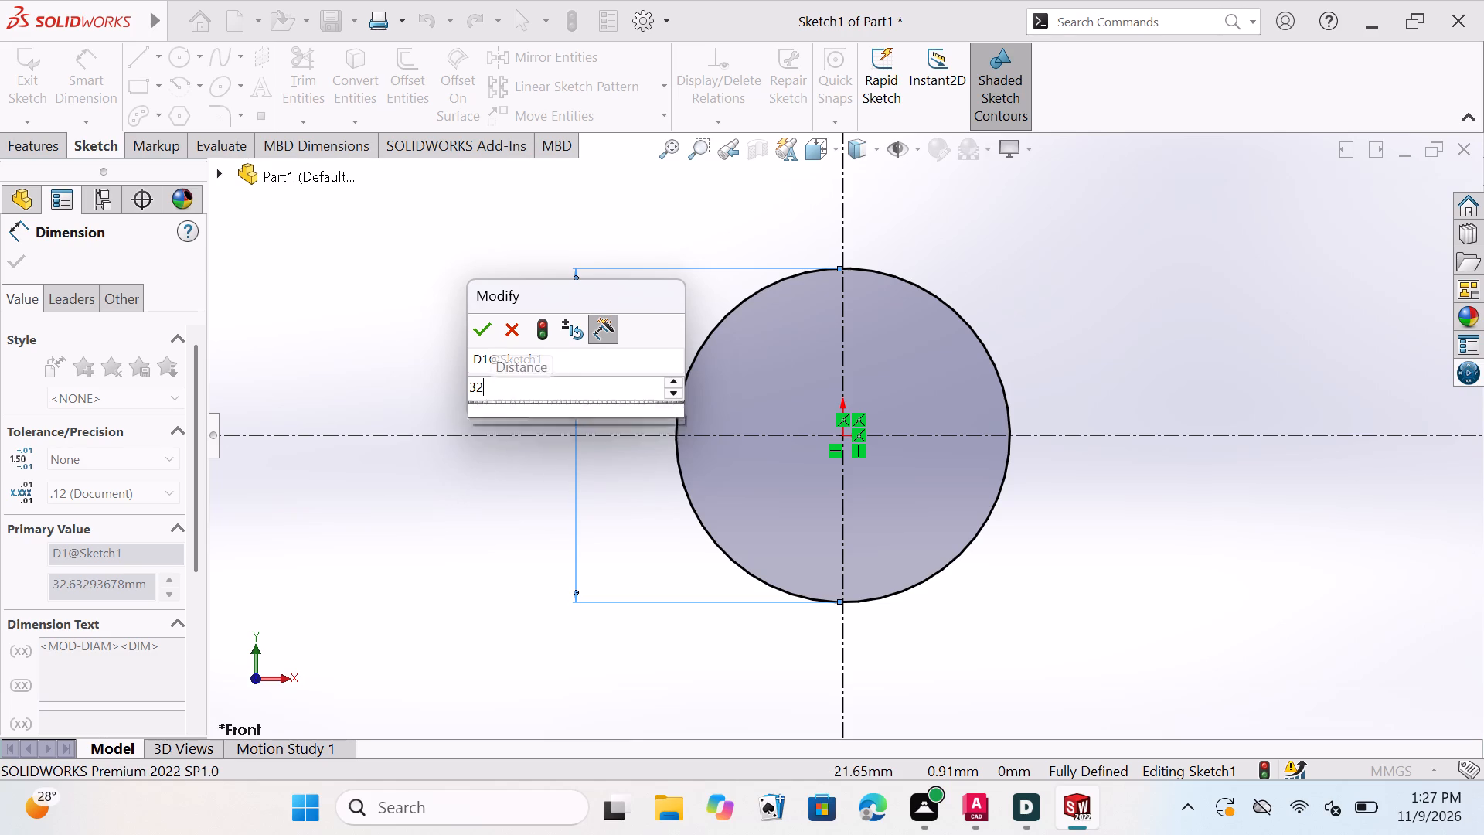
key(BackSpace)
text(80)
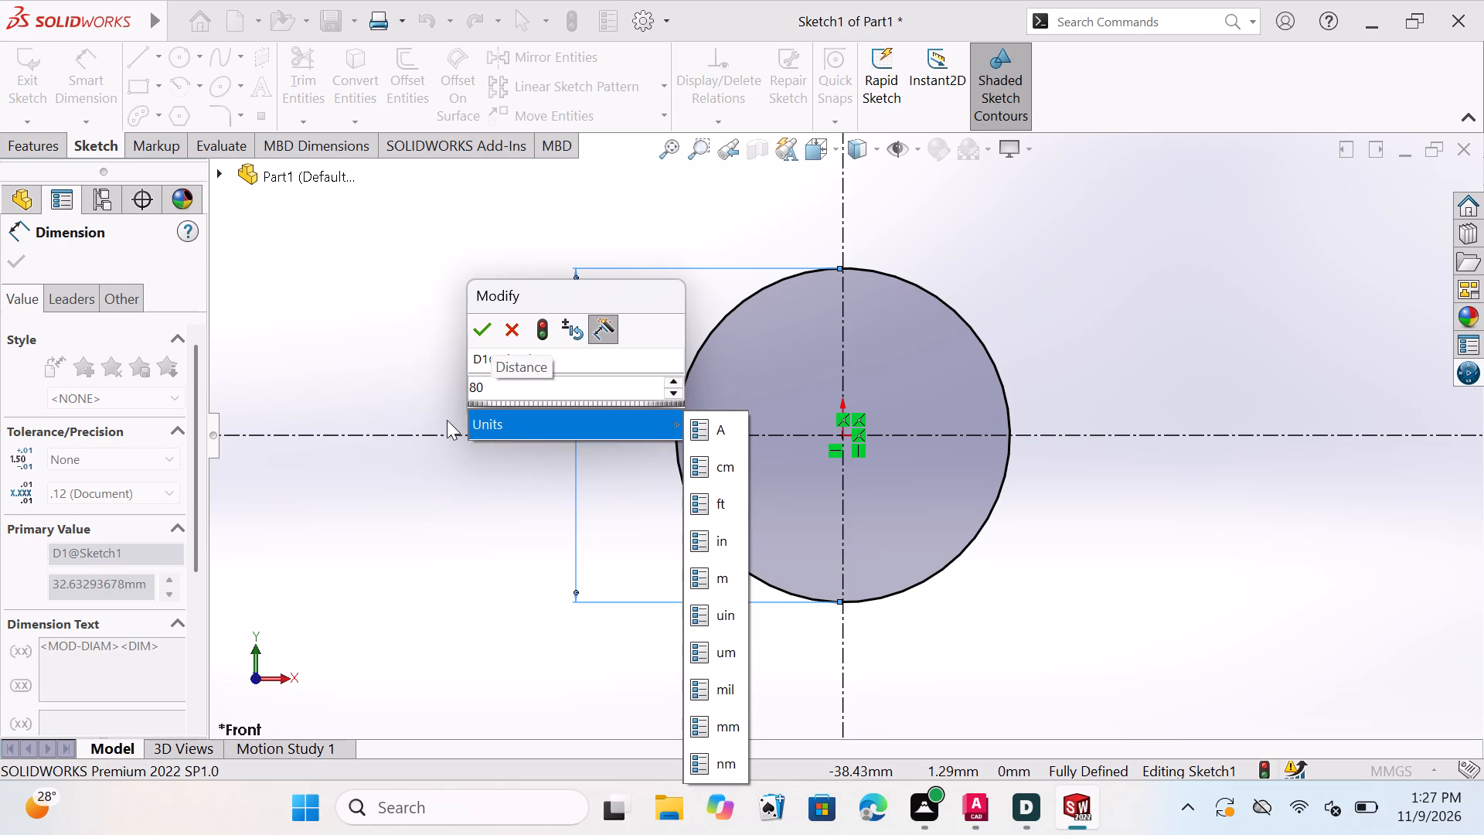
double_click(478, 332)
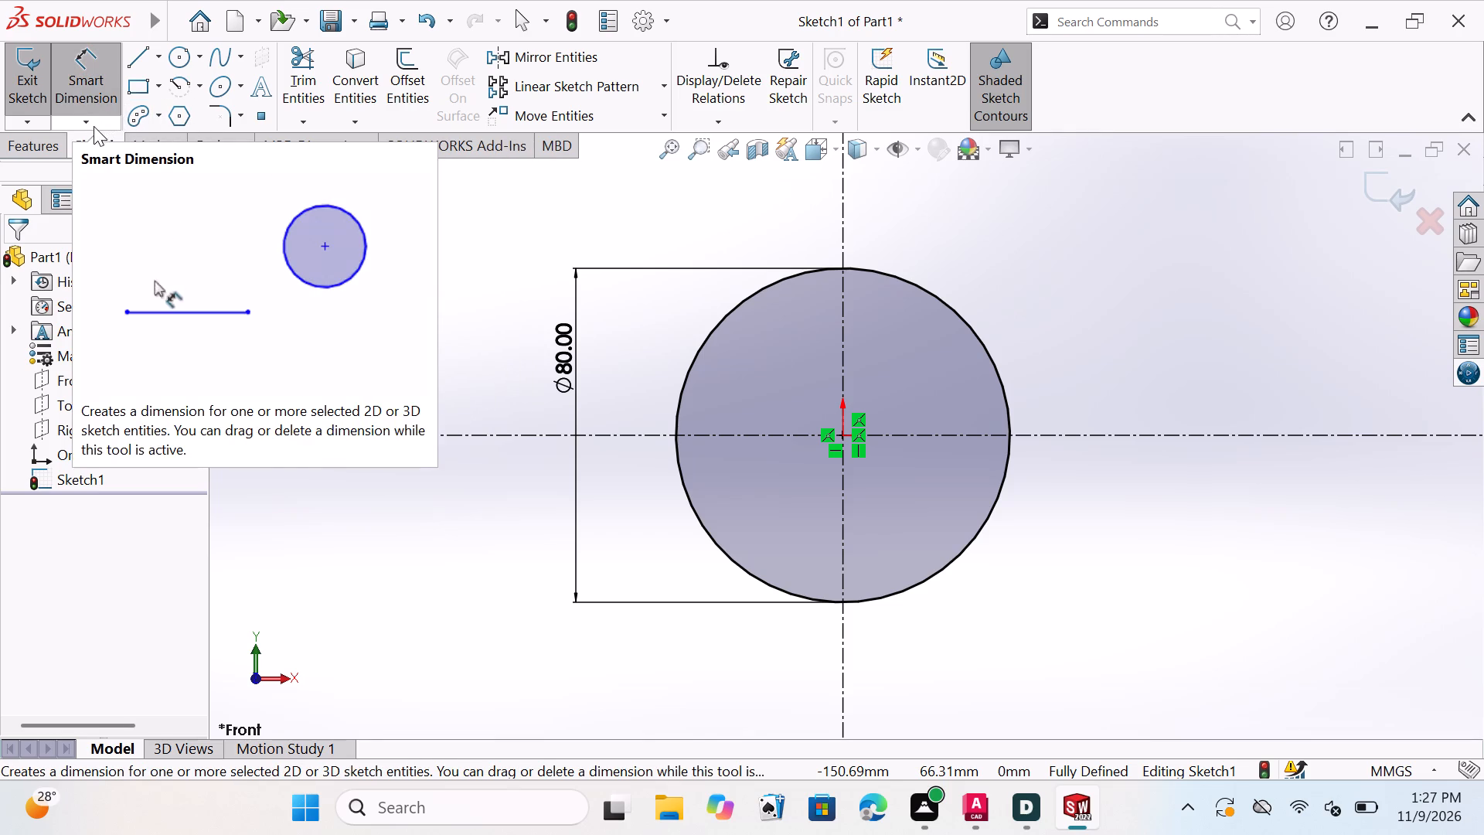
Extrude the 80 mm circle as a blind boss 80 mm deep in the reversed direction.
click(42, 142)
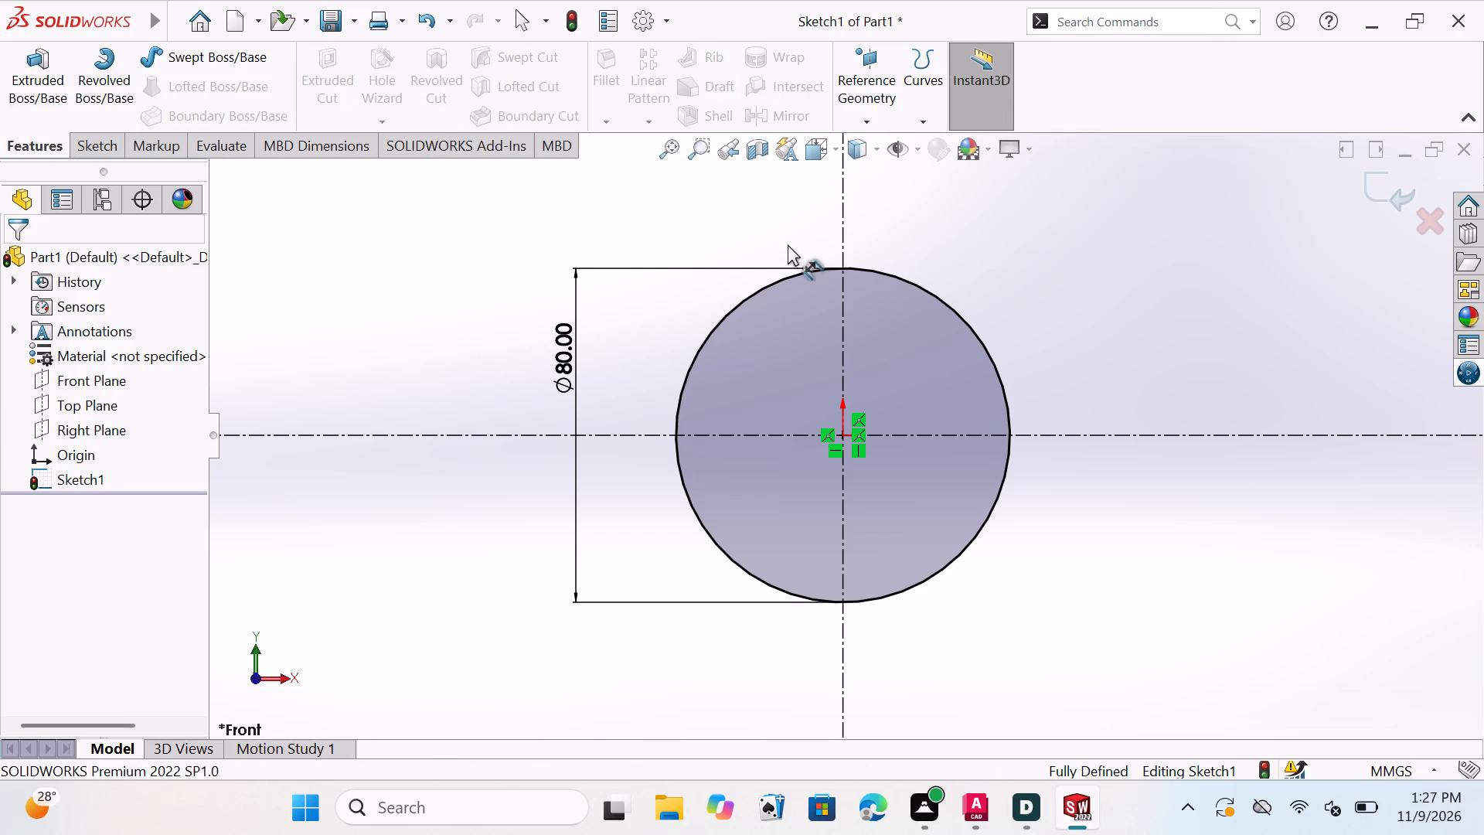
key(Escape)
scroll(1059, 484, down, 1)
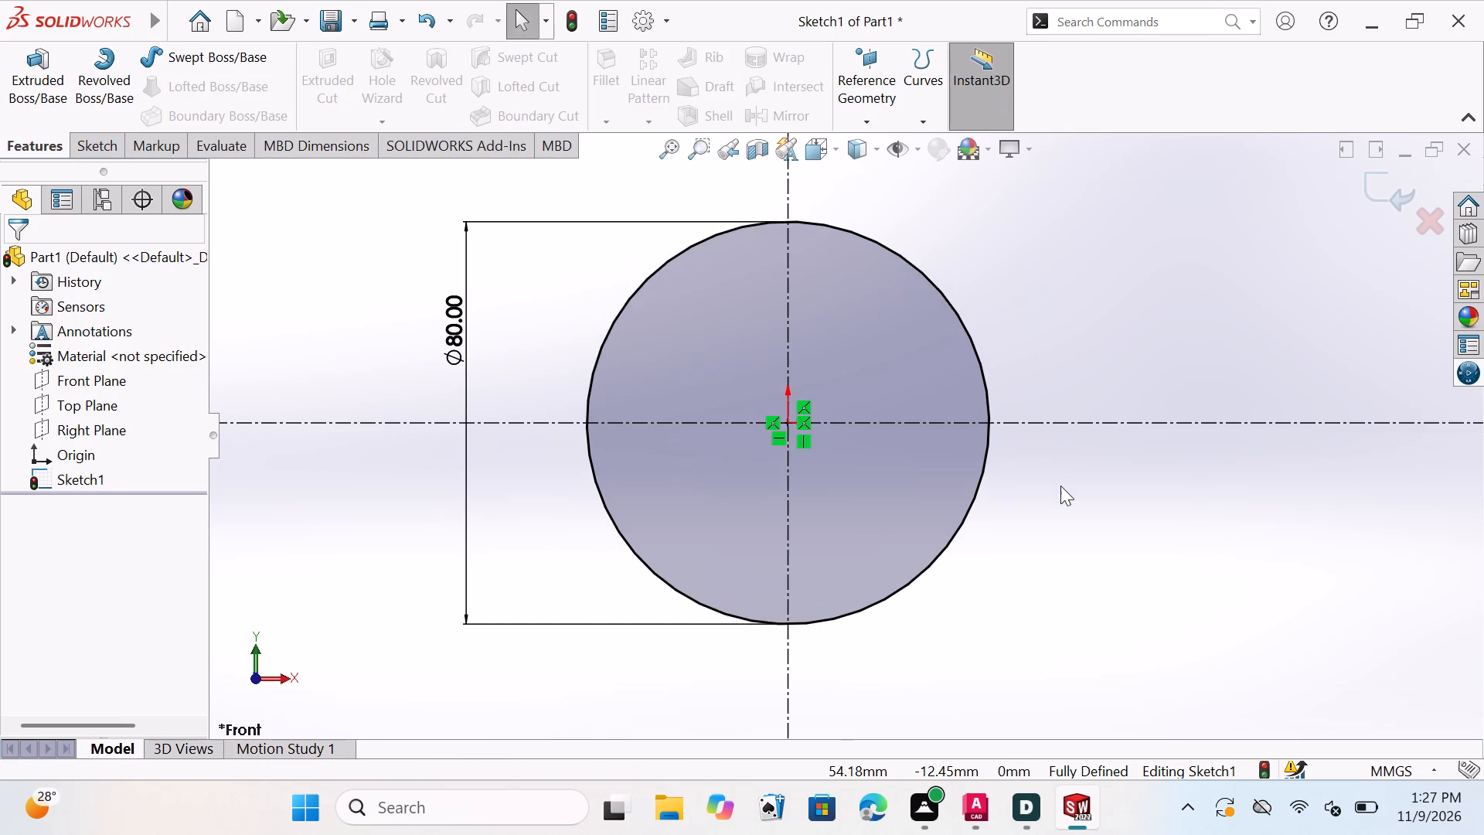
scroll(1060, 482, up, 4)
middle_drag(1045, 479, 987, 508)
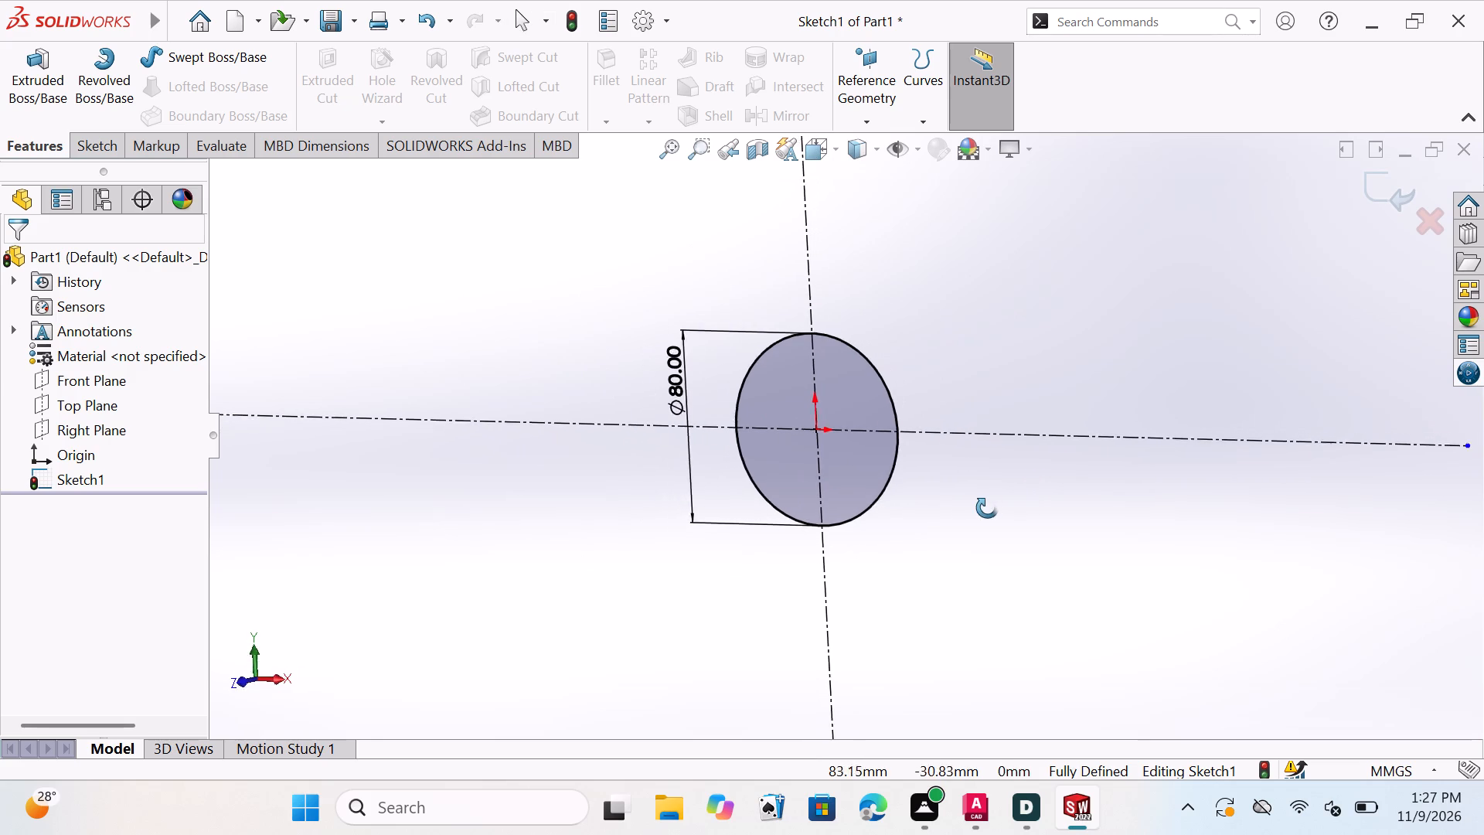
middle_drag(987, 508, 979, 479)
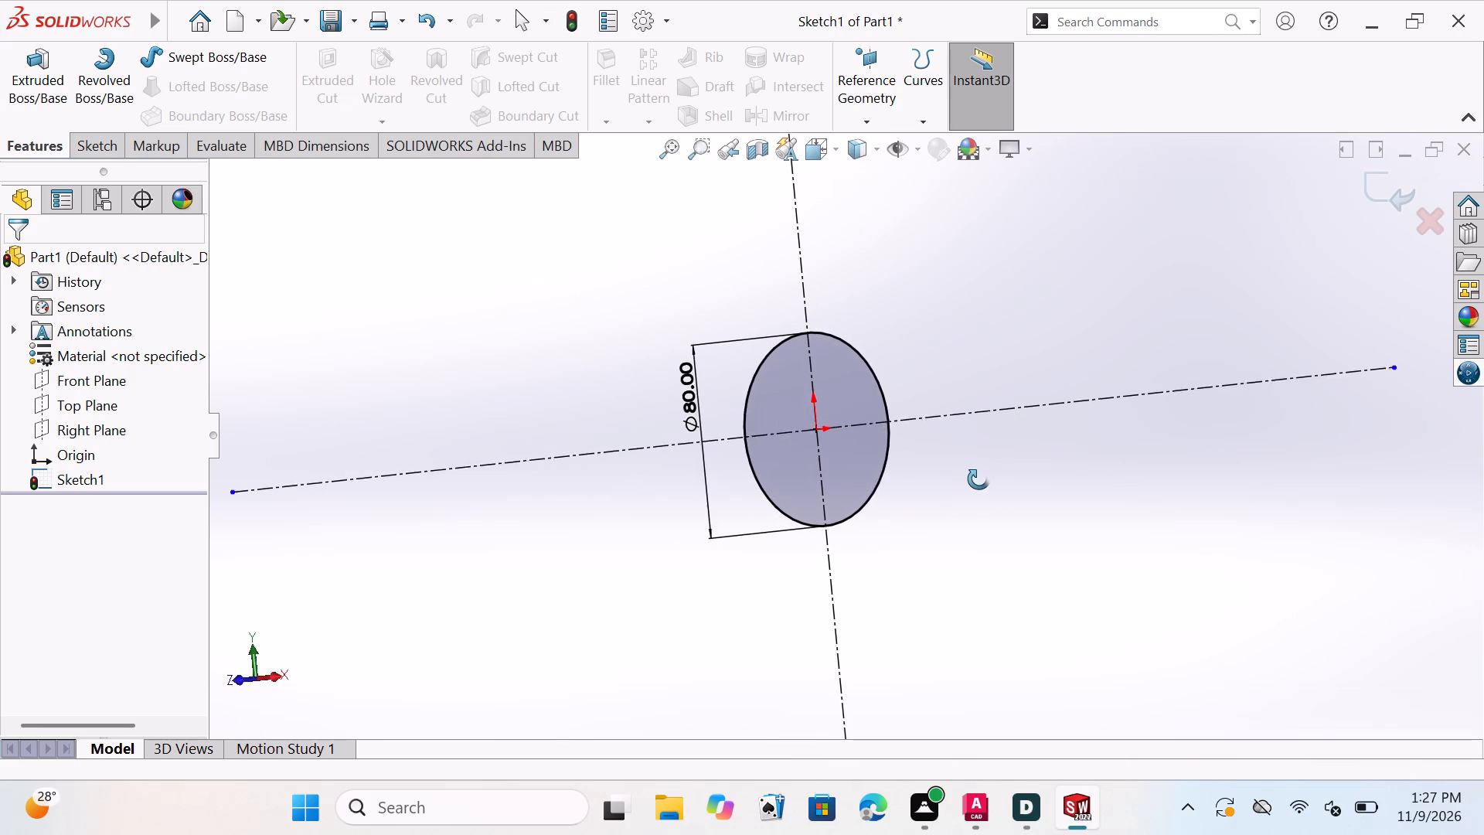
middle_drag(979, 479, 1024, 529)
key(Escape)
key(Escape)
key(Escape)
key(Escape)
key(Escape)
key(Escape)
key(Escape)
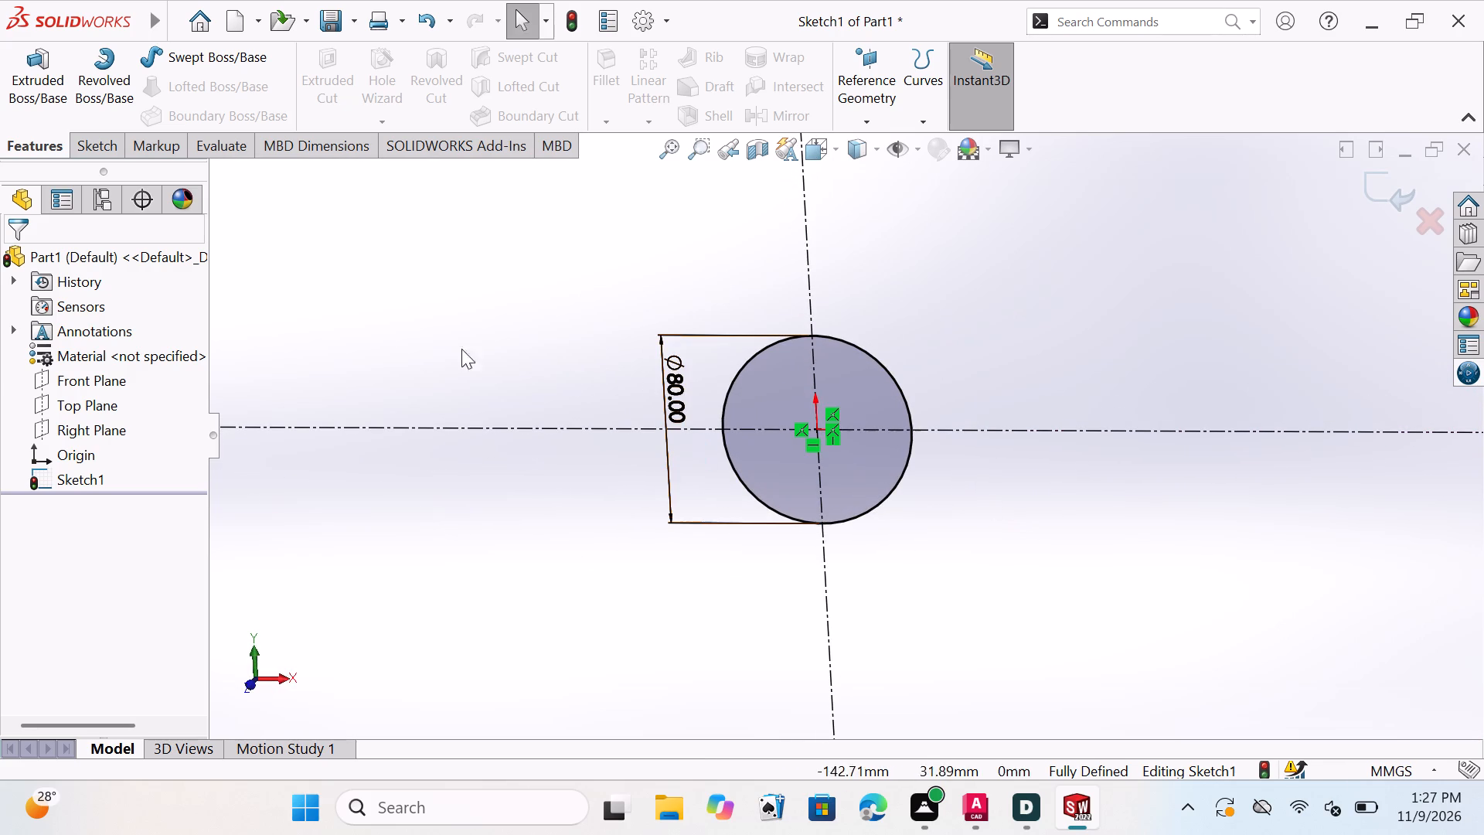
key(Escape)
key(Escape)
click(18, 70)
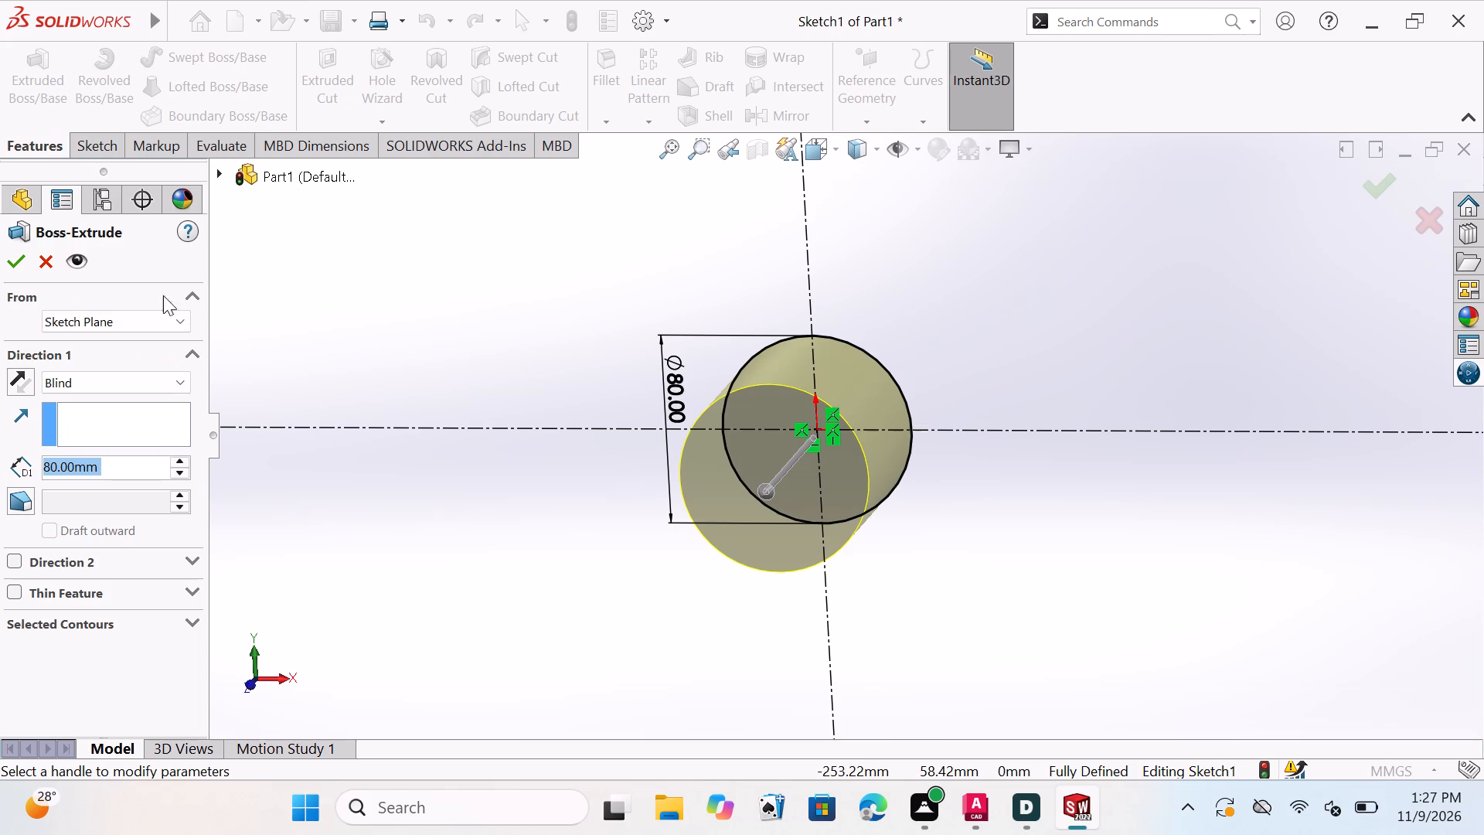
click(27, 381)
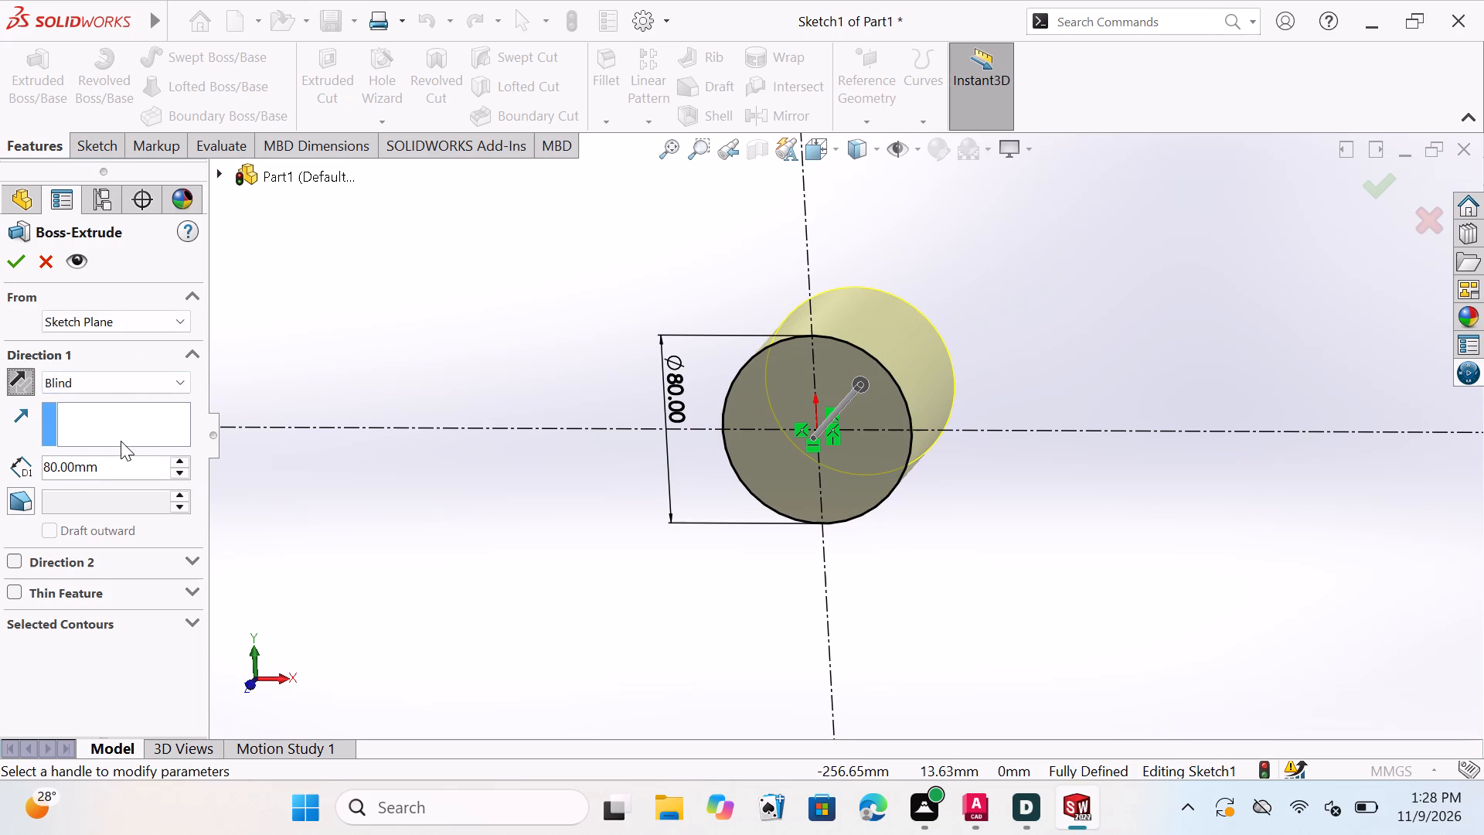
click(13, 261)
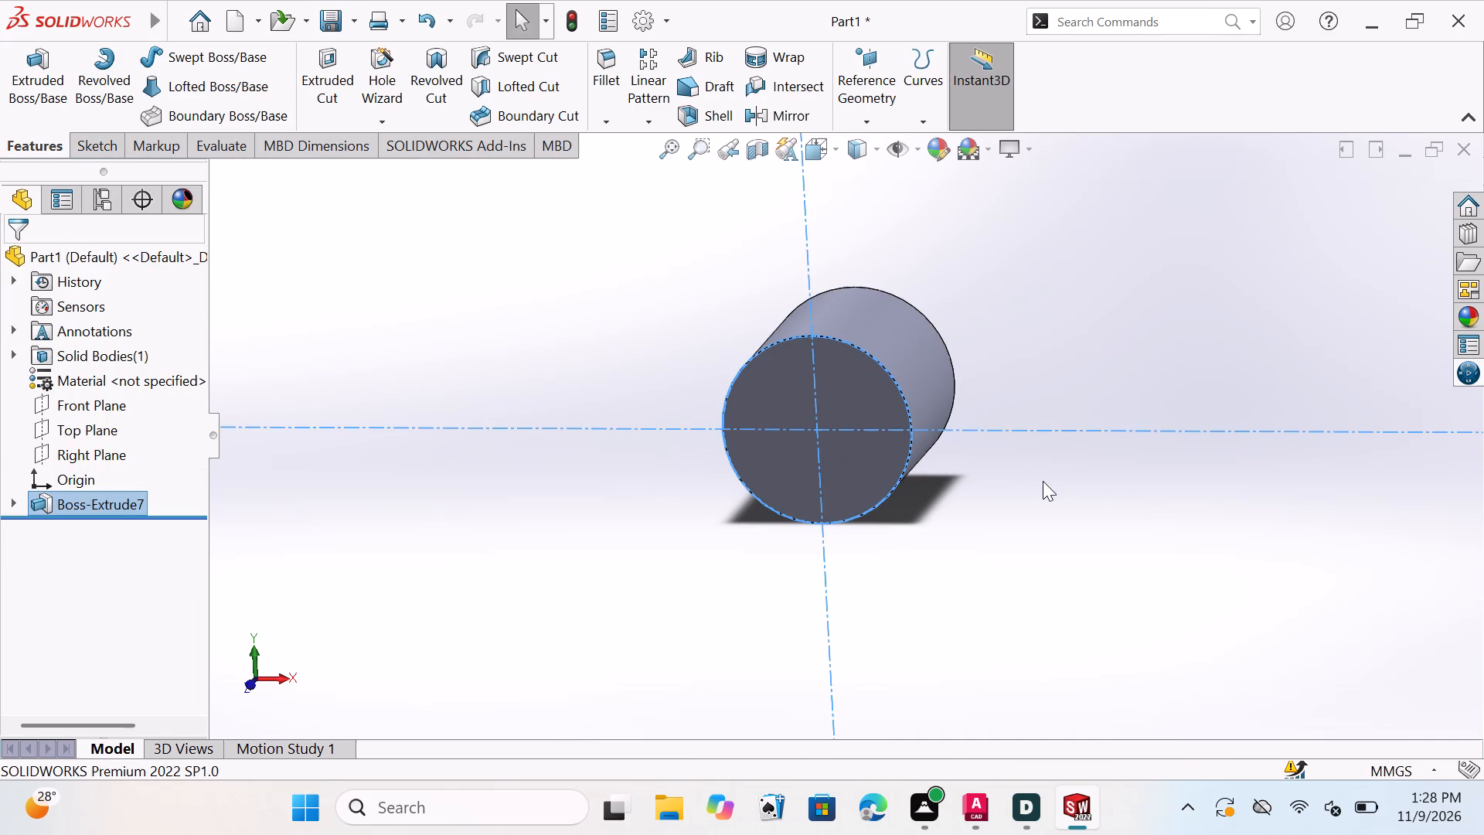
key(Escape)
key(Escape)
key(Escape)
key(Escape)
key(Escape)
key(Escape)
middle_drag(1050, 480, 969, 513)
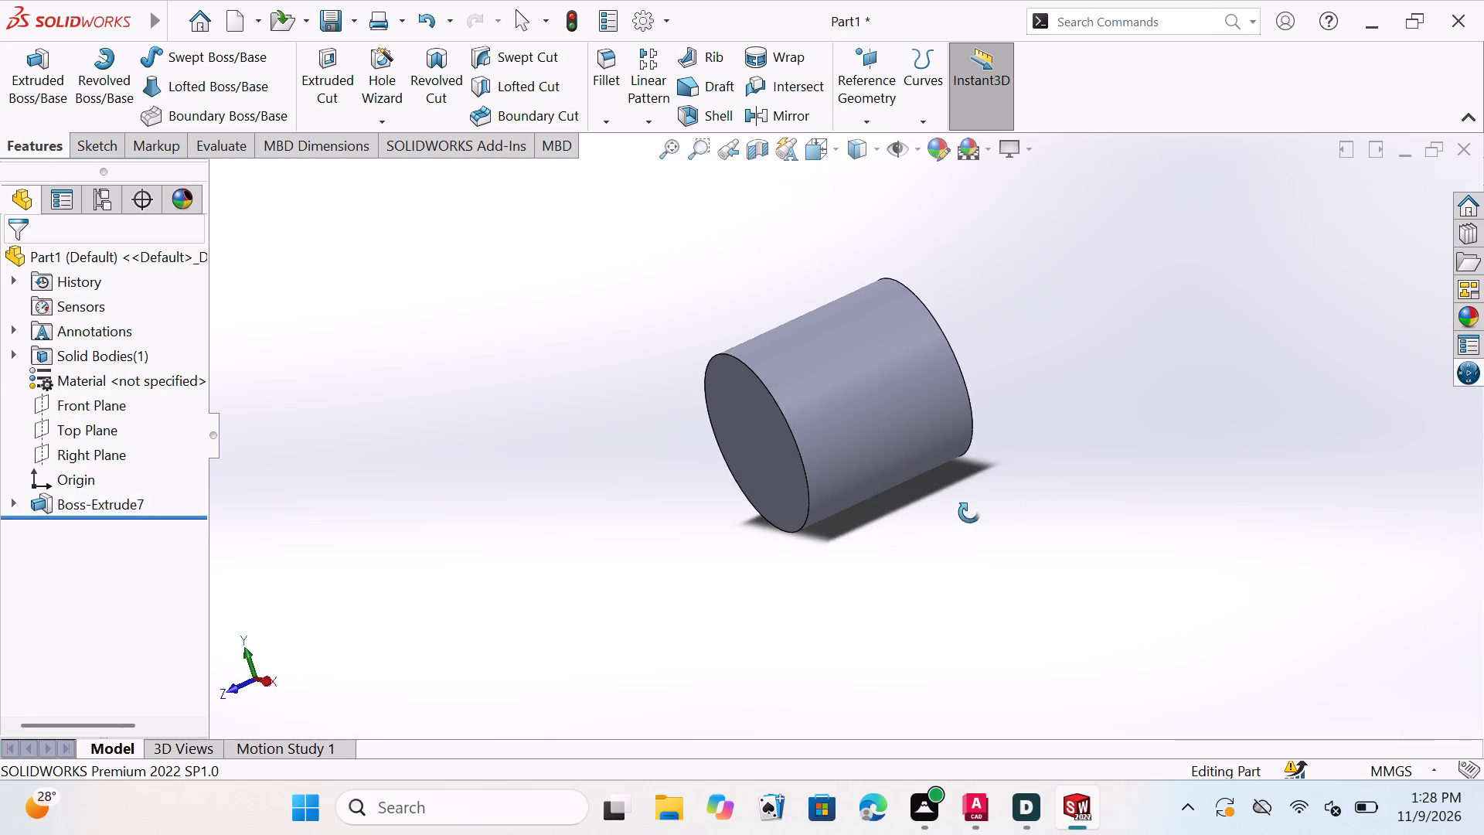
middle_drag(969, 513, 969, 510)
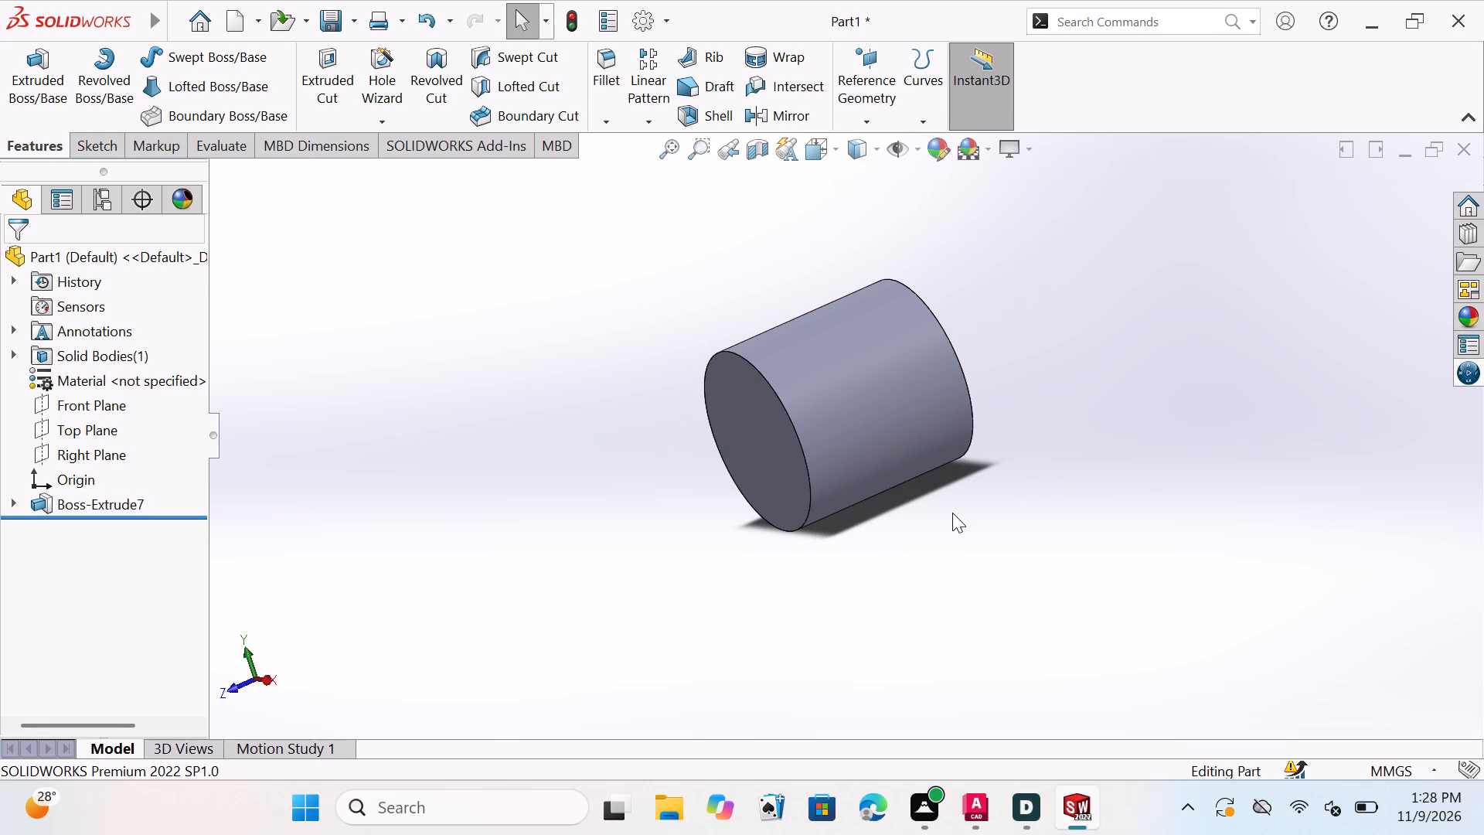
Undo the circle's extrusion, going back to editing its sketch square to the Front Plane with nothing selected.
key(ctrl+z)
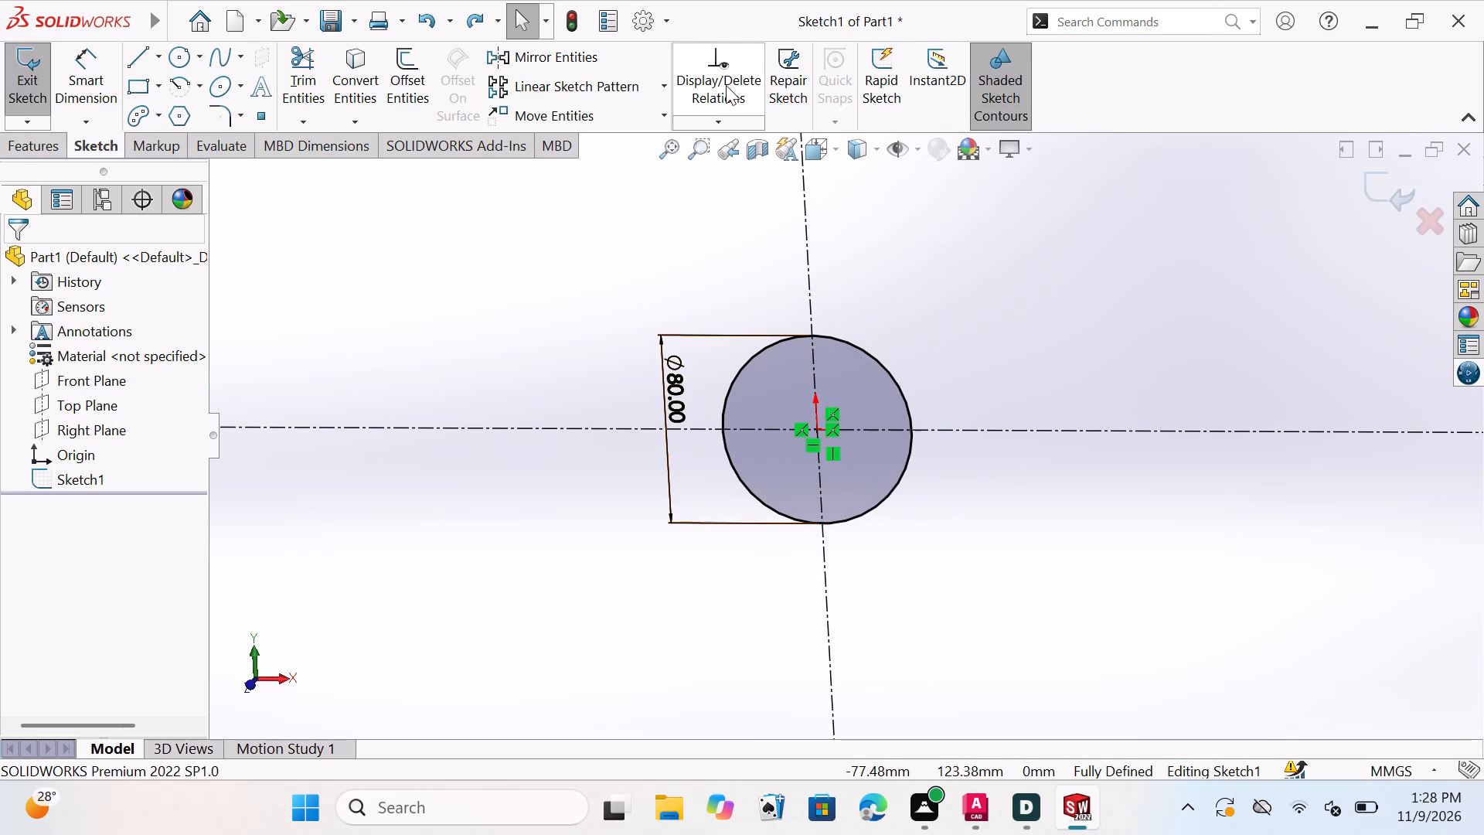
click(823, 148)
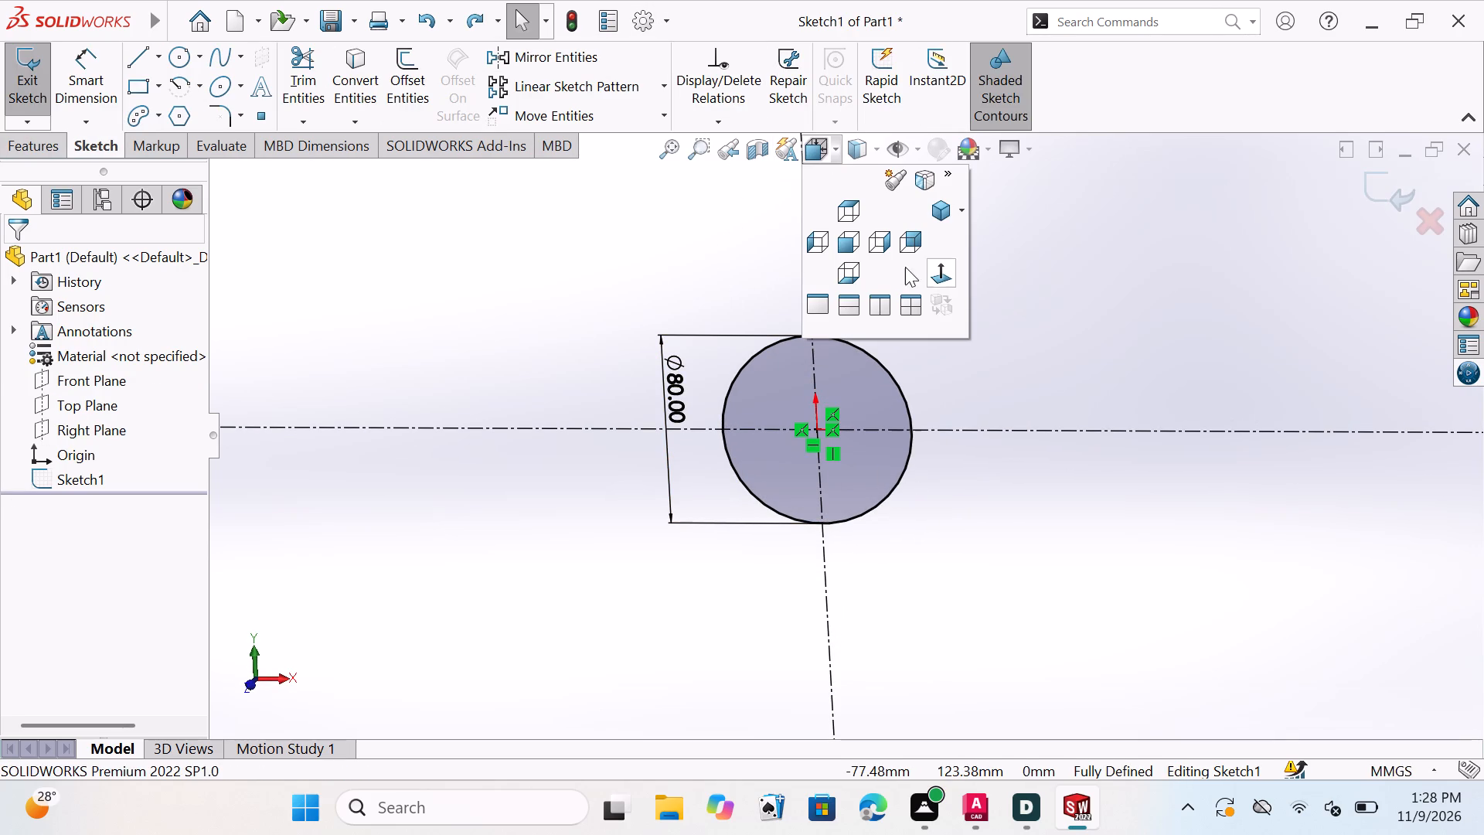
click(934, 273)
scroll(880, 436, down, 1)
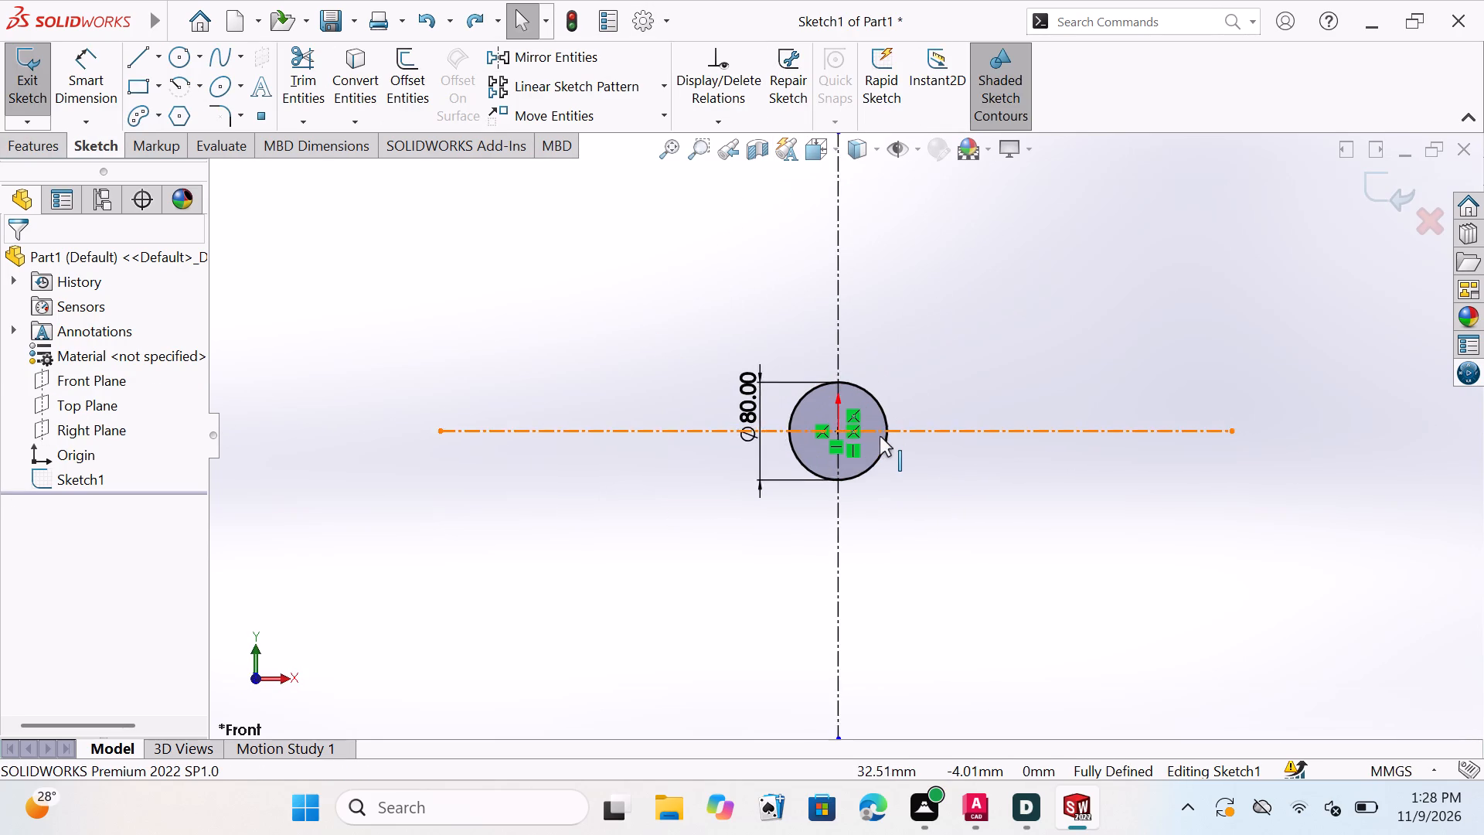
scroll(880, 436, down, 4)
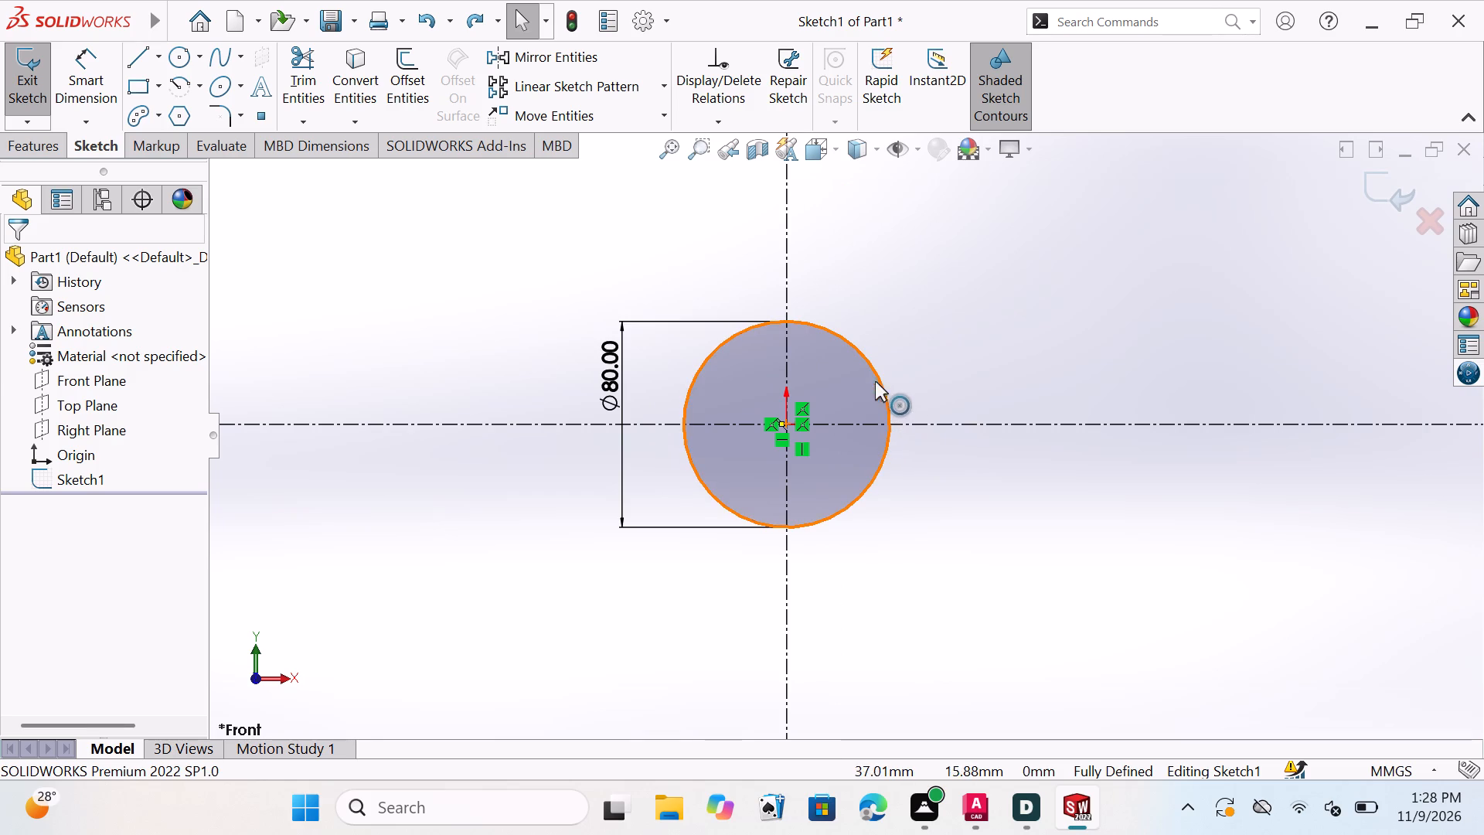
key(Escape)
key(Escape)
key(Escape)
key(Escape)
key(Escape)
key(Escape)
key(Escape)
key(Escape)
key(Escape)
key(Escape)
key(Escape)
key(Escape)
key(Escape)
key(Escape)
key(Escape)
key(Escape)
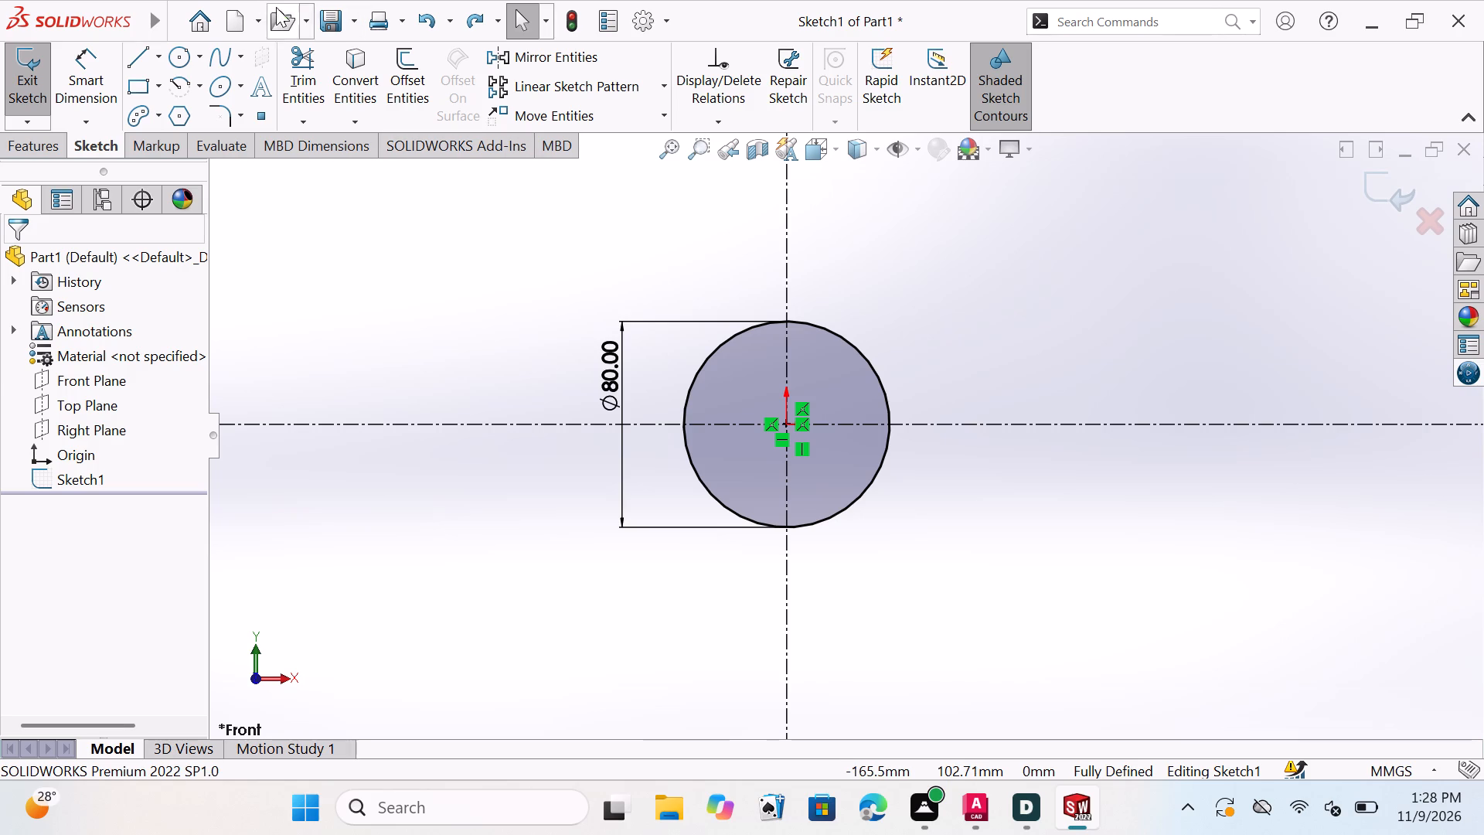
Extrude the 80 mm circle as a blind boss 20 mm deep in the reversed direction.
click(36, 146)
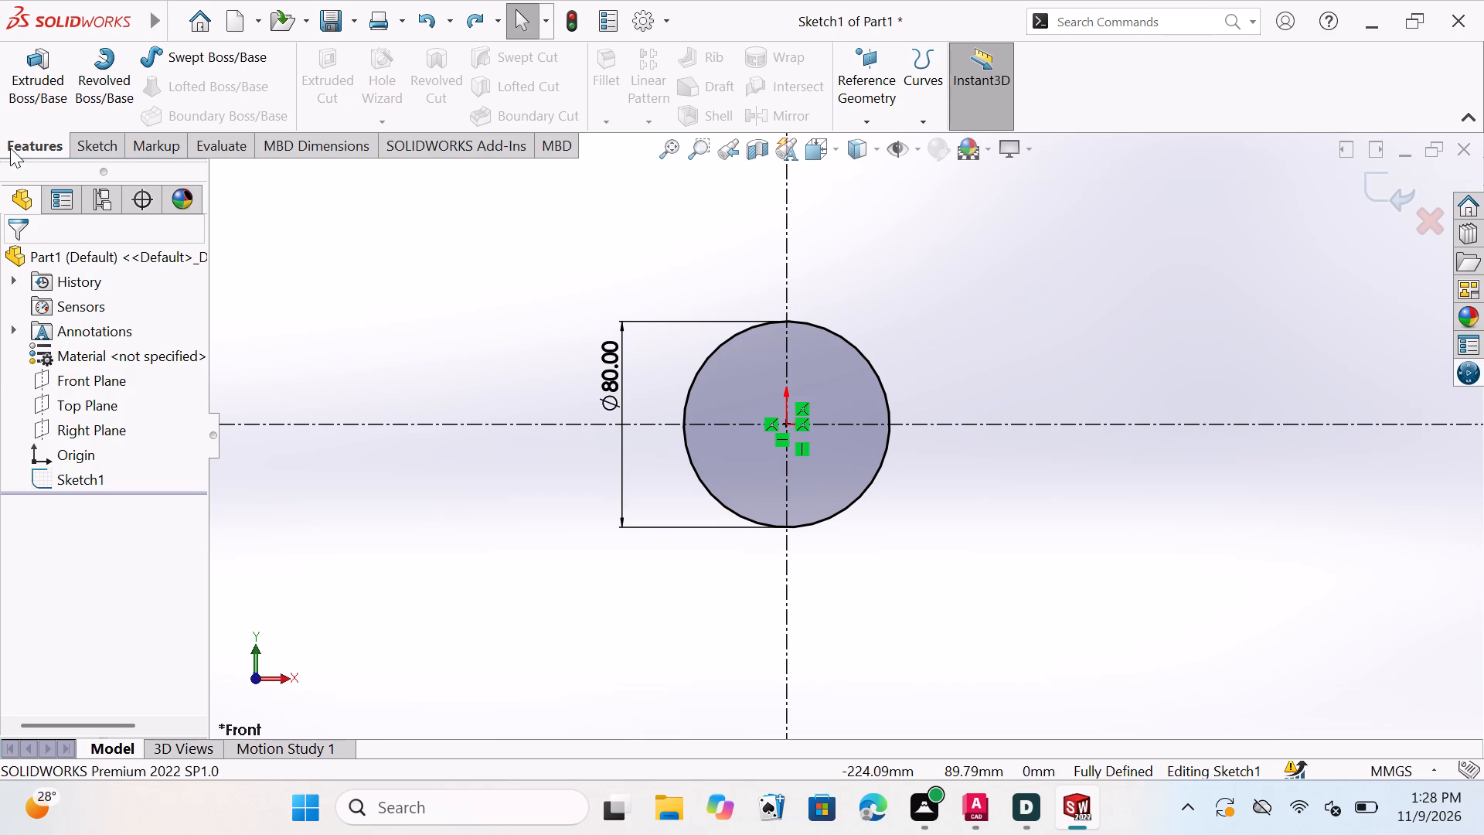
click(31, 82)
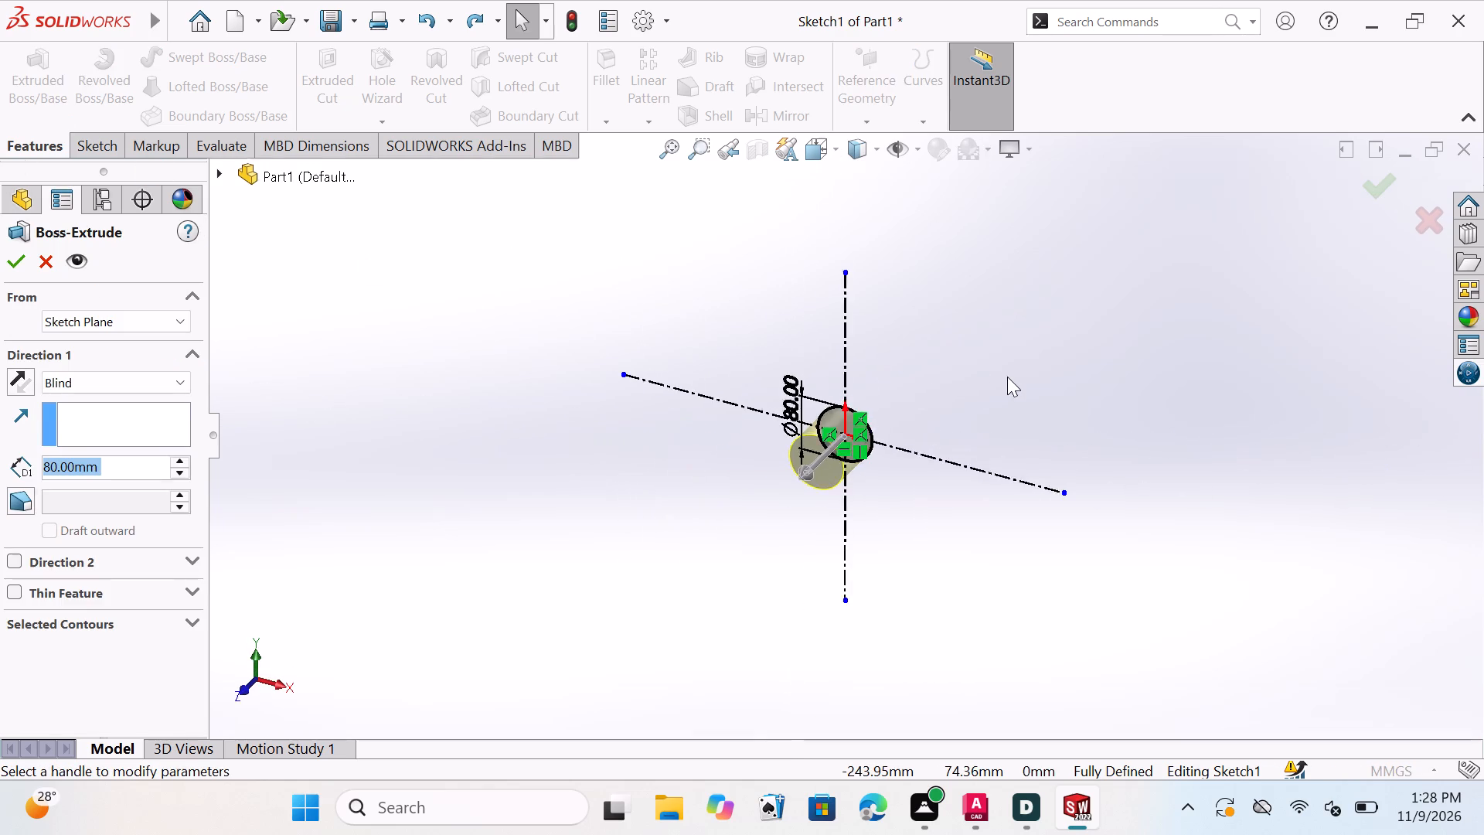
click(26, 379)
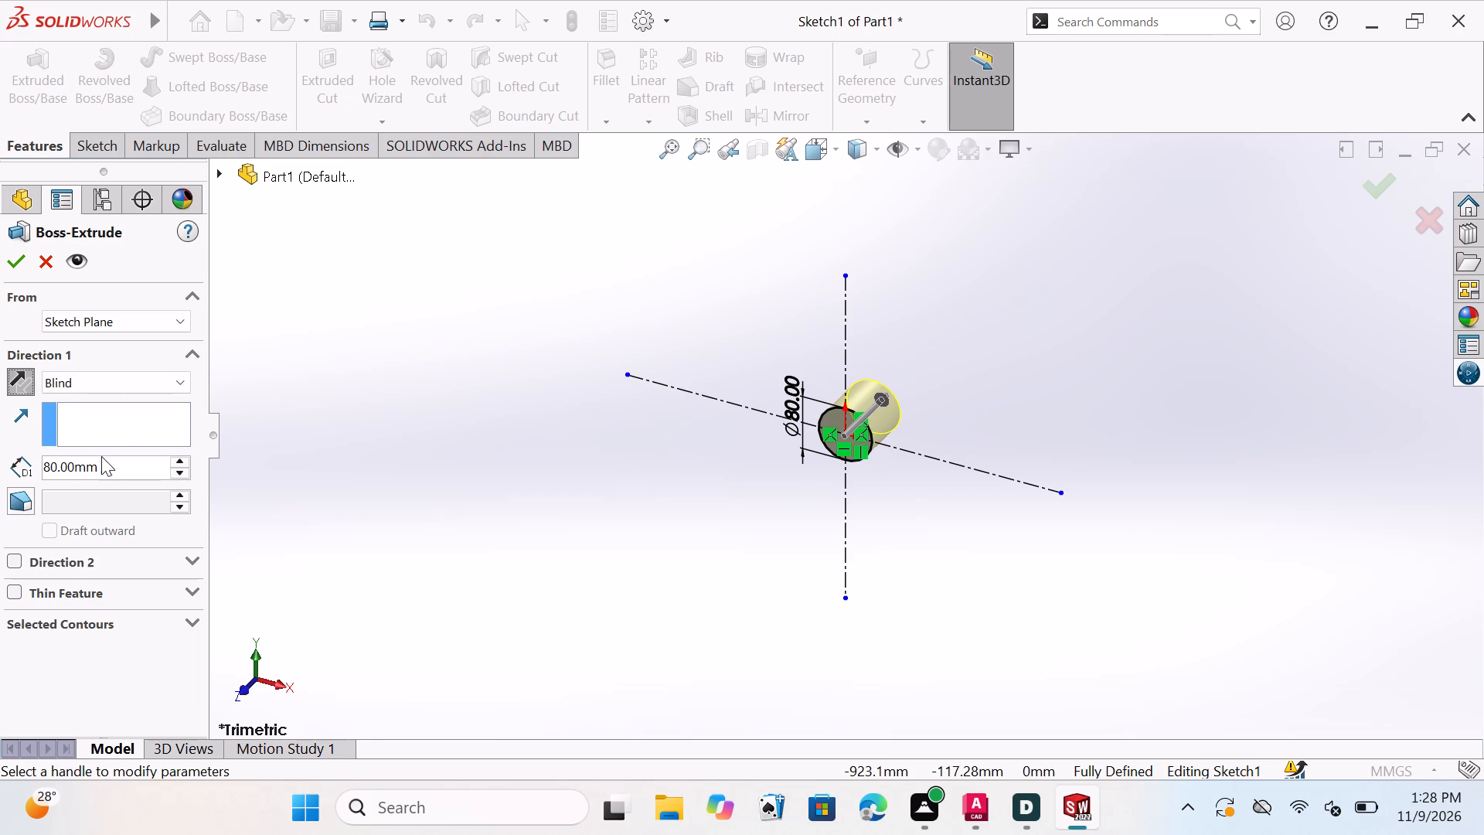
click(117, 471)
key(BackSpace)
key(BackSpace)
key(BackSpace)
key(BackSpace)
key(BackSpace)
key(BackSpace)
key(BackSpace)
key(BackSpace)
key(BackSpace)
key(BackSpace)
key(BackSpace)
key(BackSpace)
key(BackSpace)
key(BackSpace)
key(BackSpace)
key(BackSpace)
key(BackSpace)
key(BackSpace)
key(BackSpace)
key(BackSpace)
text(20)
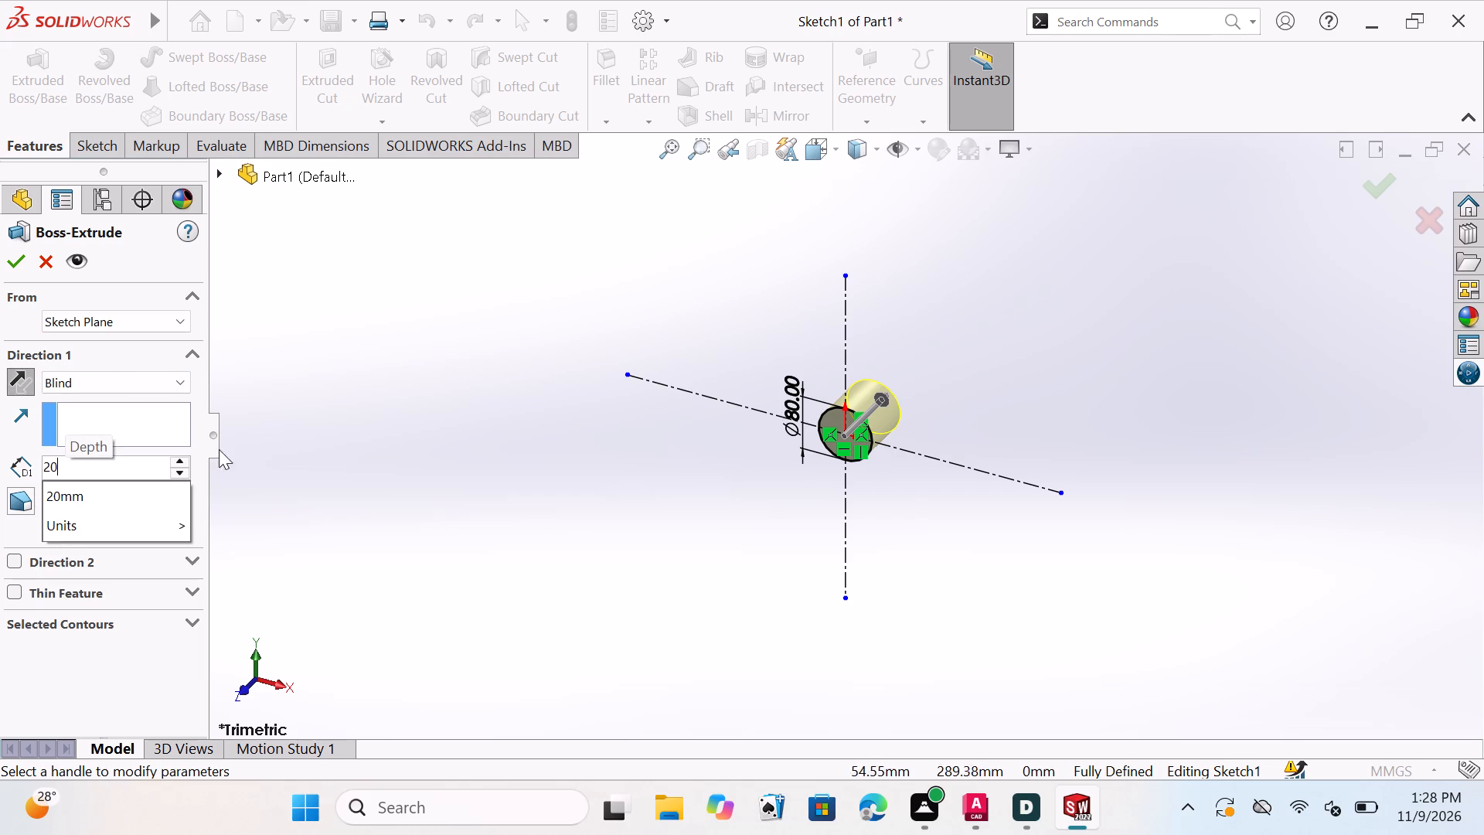
click(15, 267)
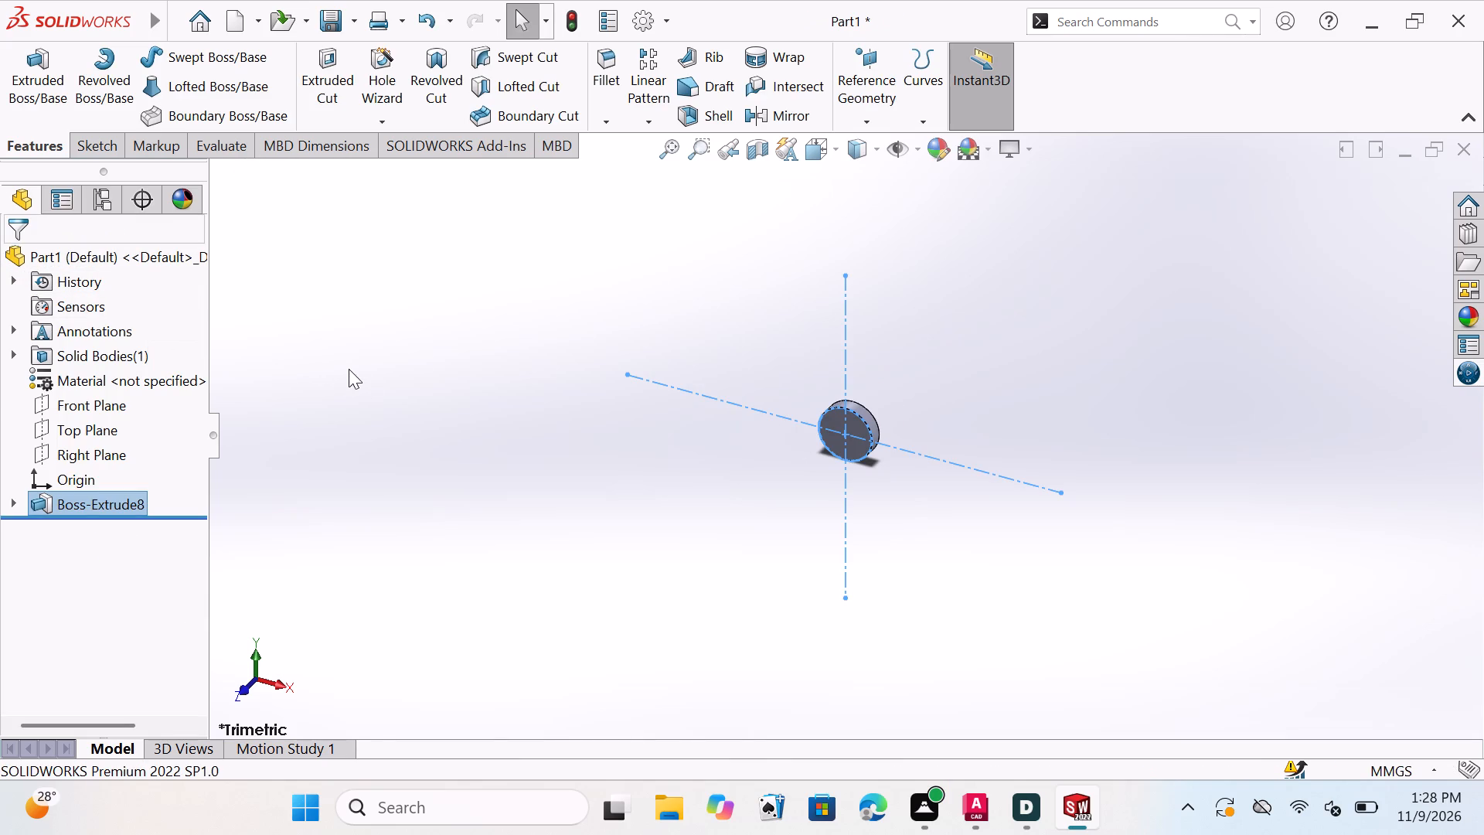
scroll(891, 415, down, 4)
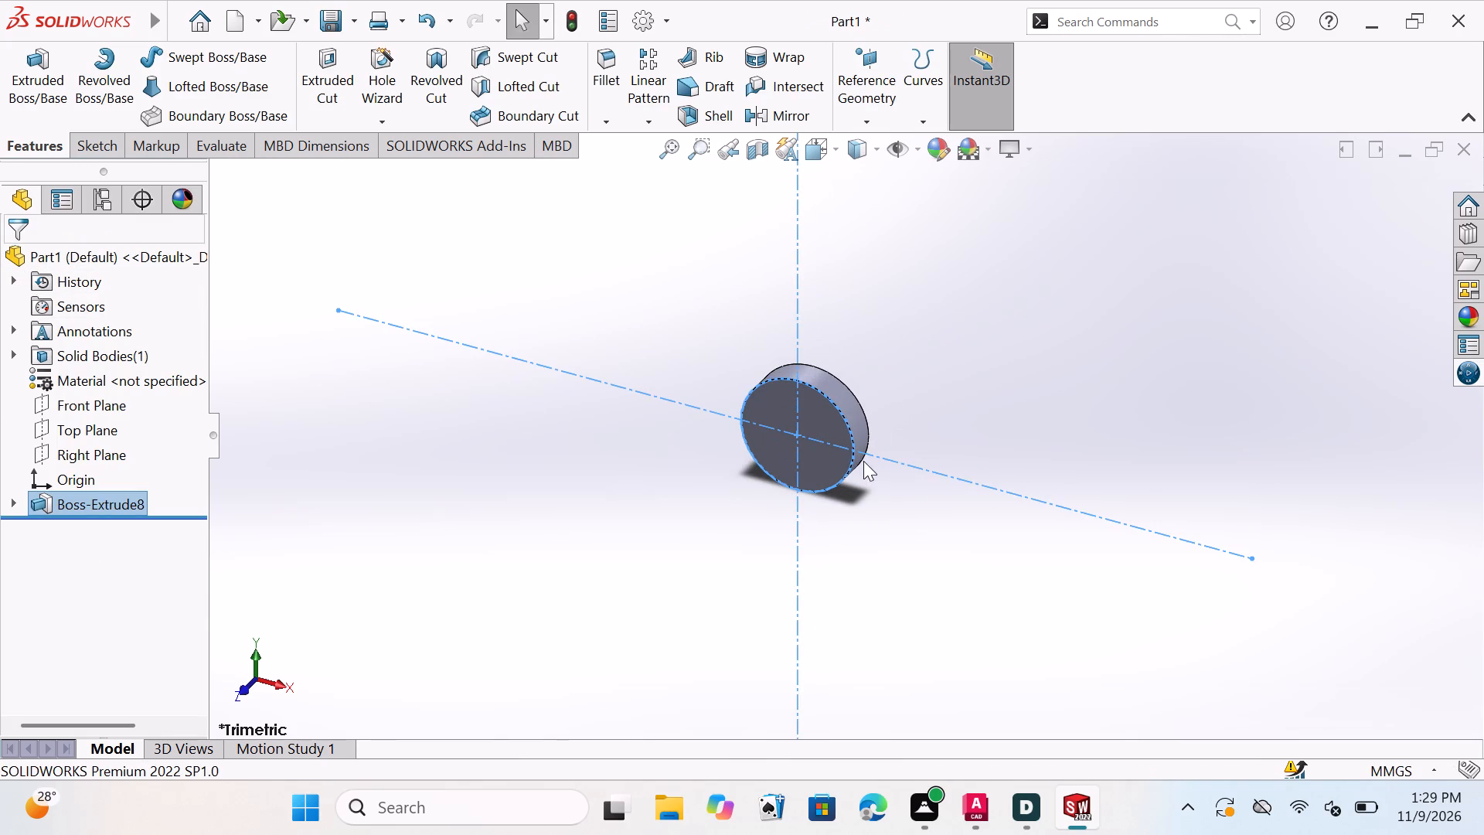
middle_drag(882, 489, 871, 436)
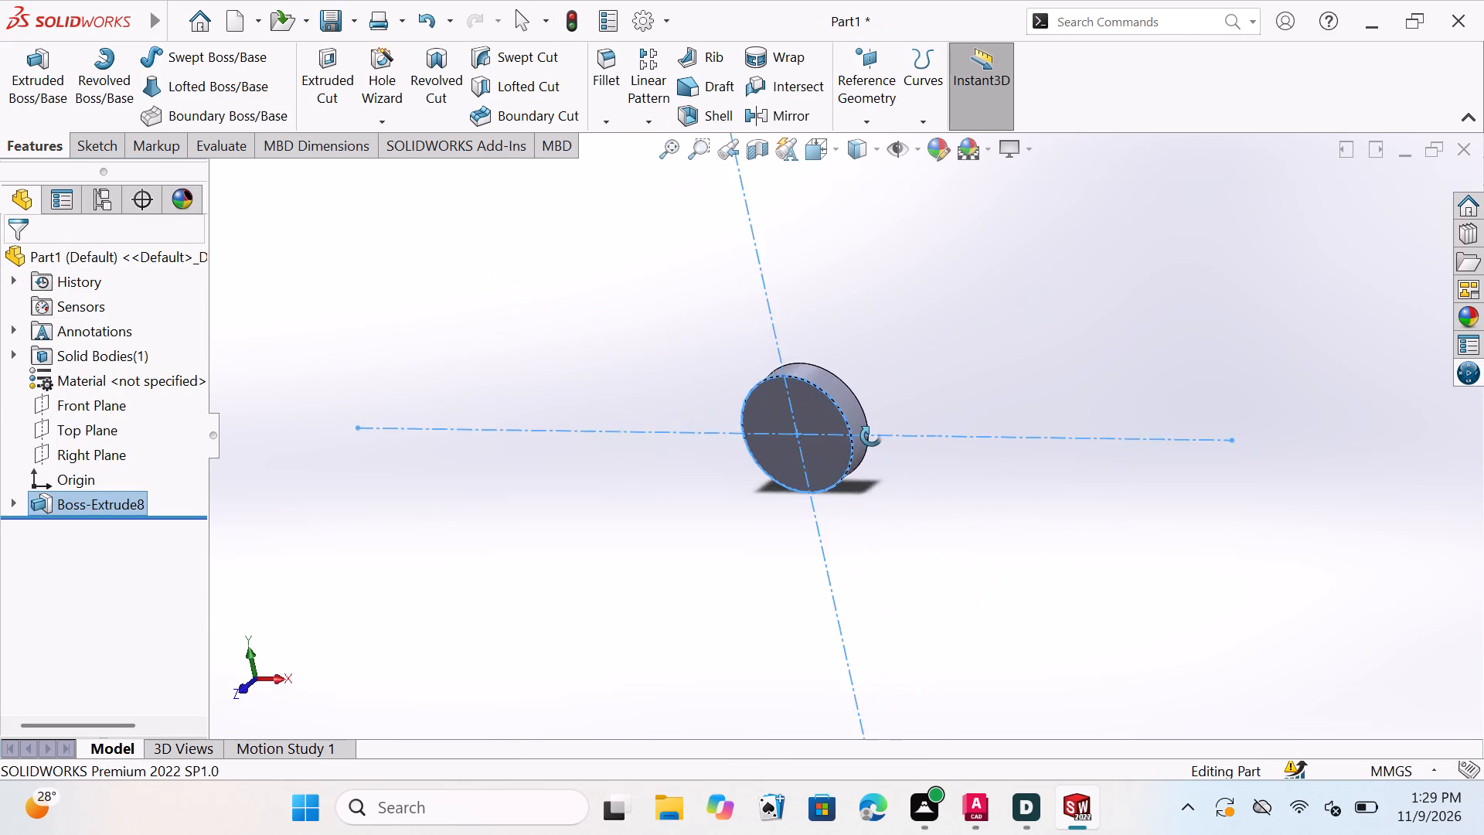
Sketch a circle about 44 mm in diameter on the Front Plane, centred at the origin.
middle_drag(871, 436, 911, 429)
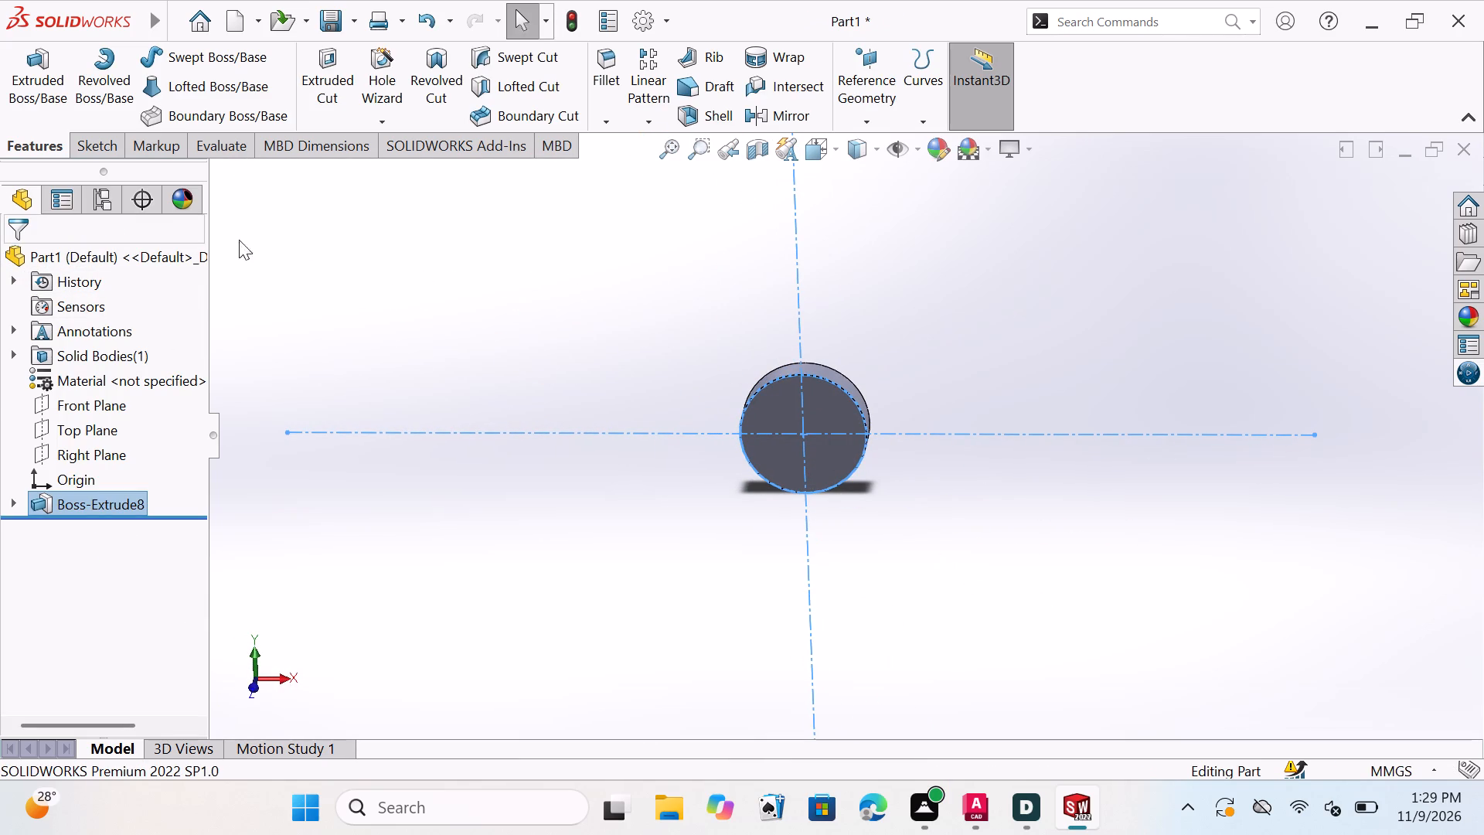
click(102, 404)
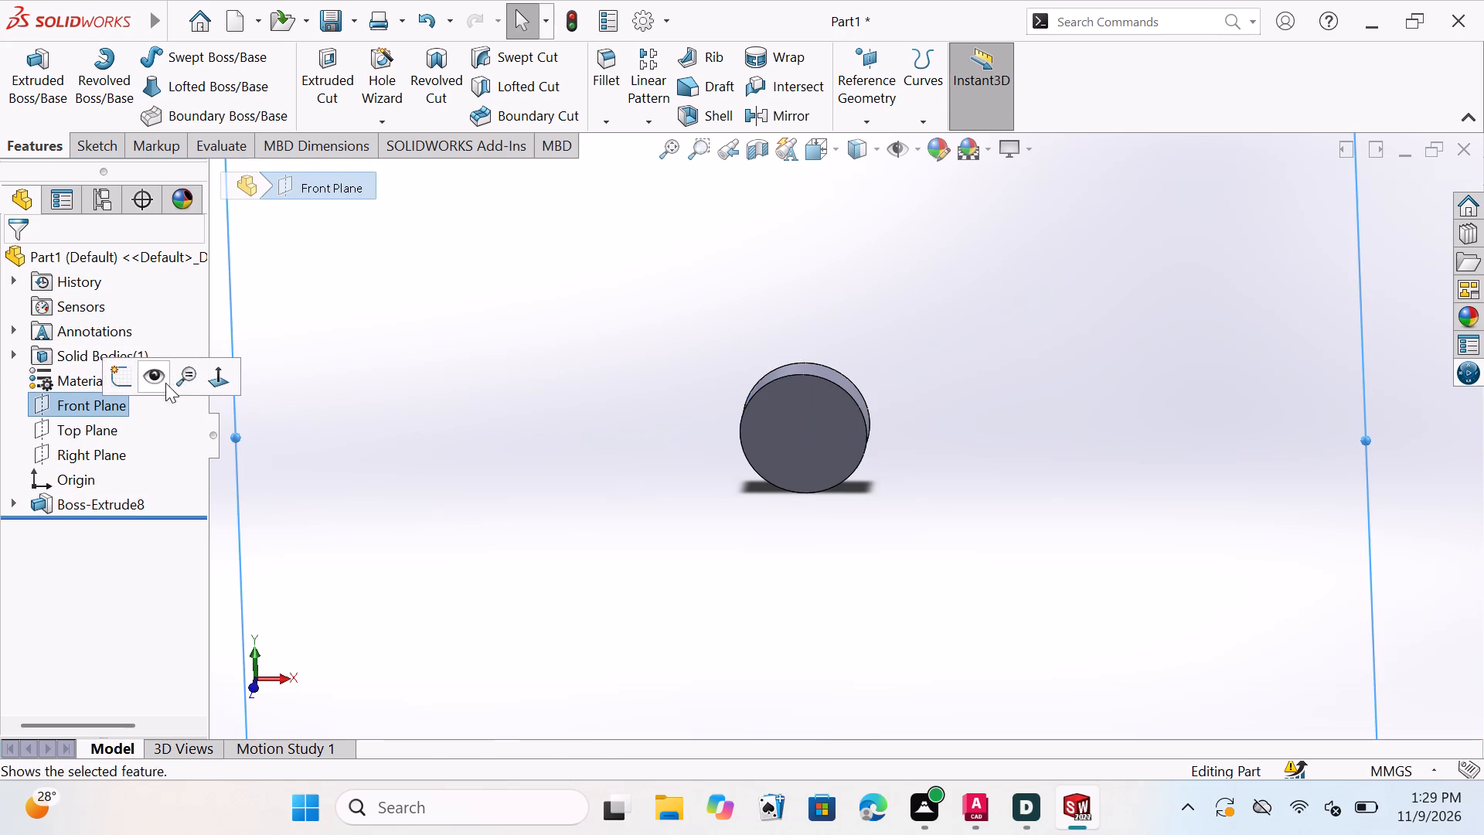
click(223, 381)
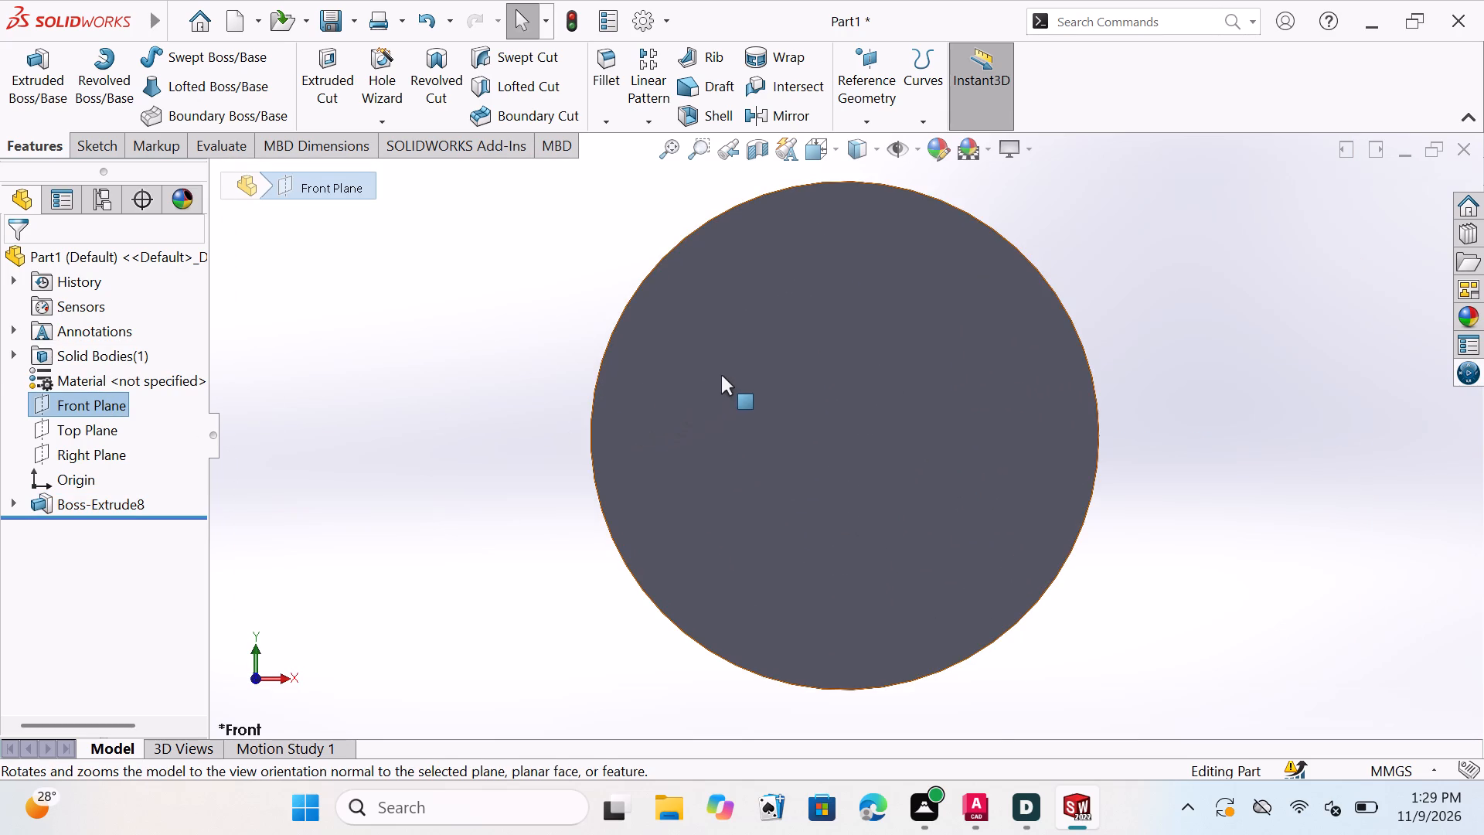
scroll(728, 370, down, 1)
scroll(729, 370, up, 2)
scroll(800, 417, up, 2)
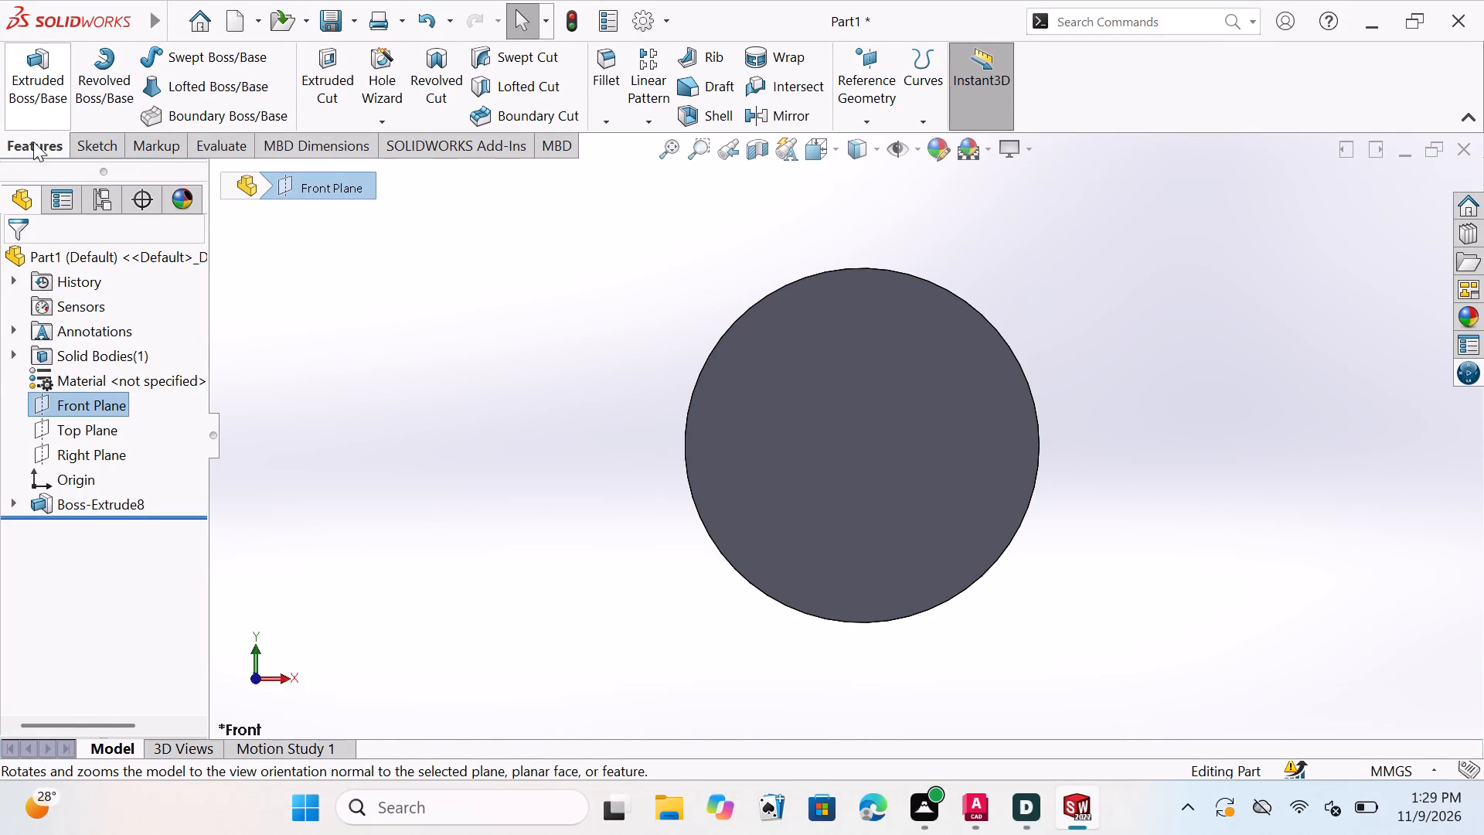
click(86, 142)
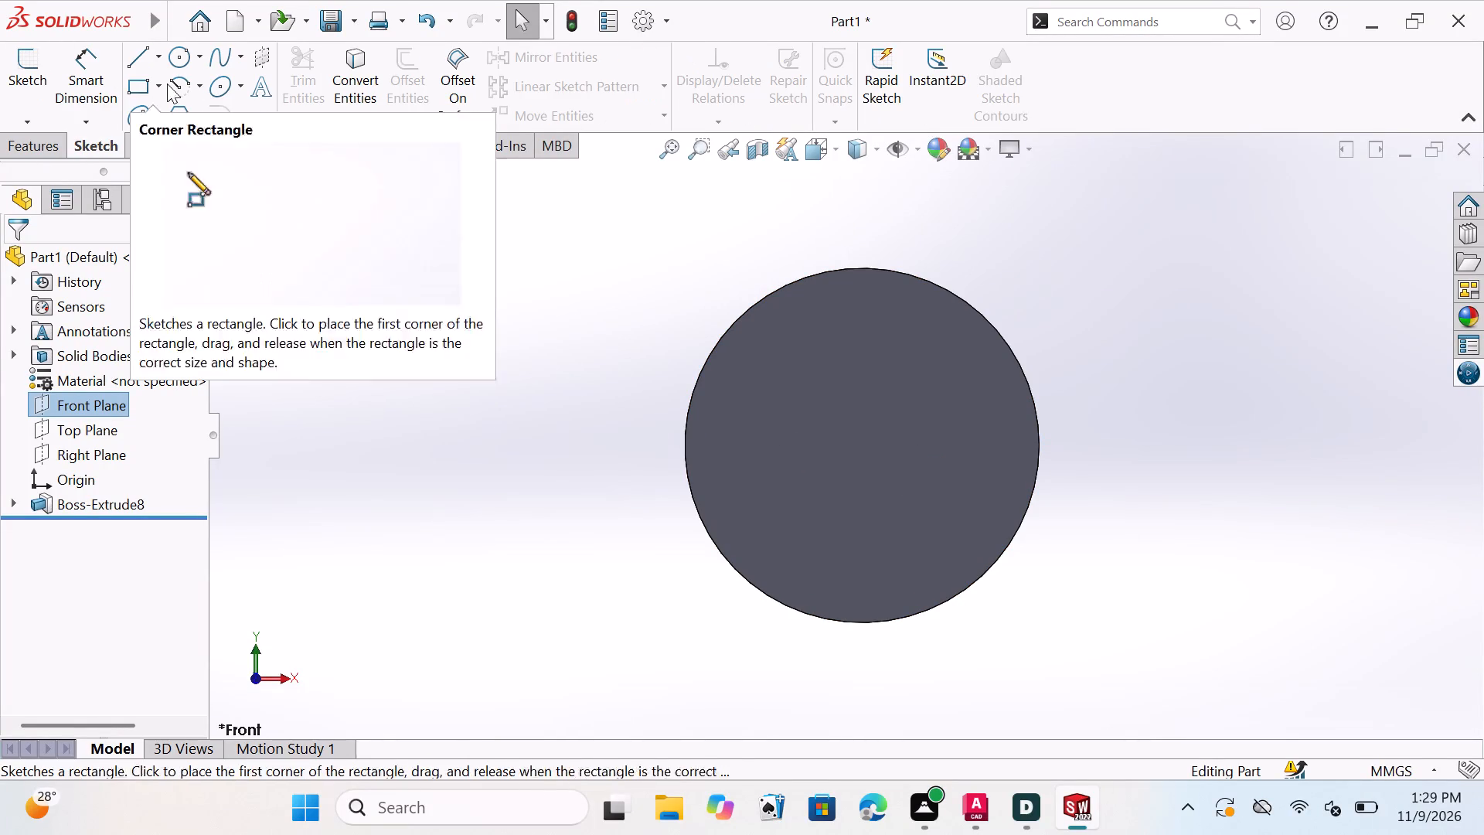
click(181, 56)
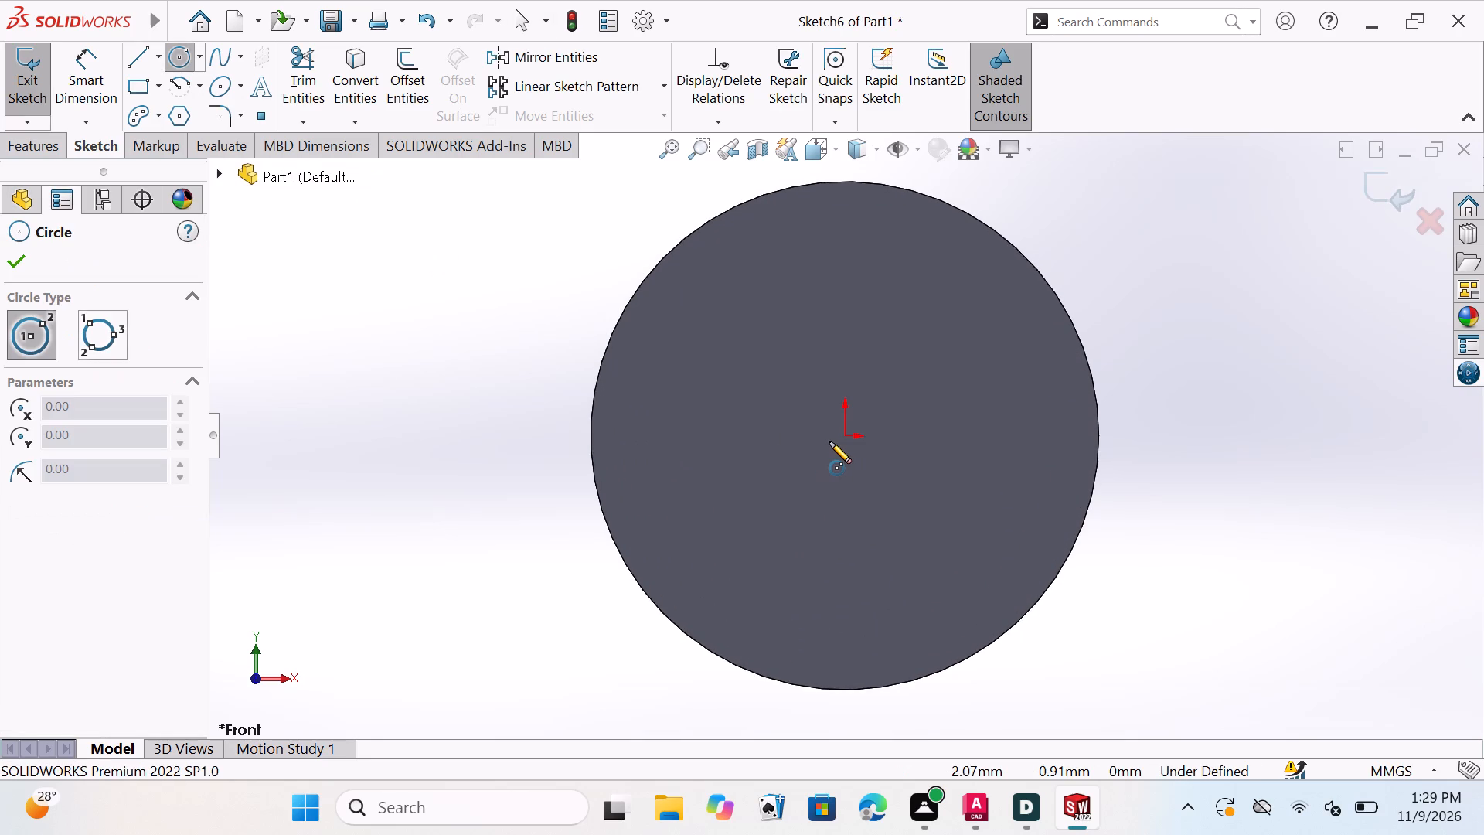
scroll(828, 442, down, 1)
scroll(828, 445, up, 1)
scroll(949, 464, up, 1)
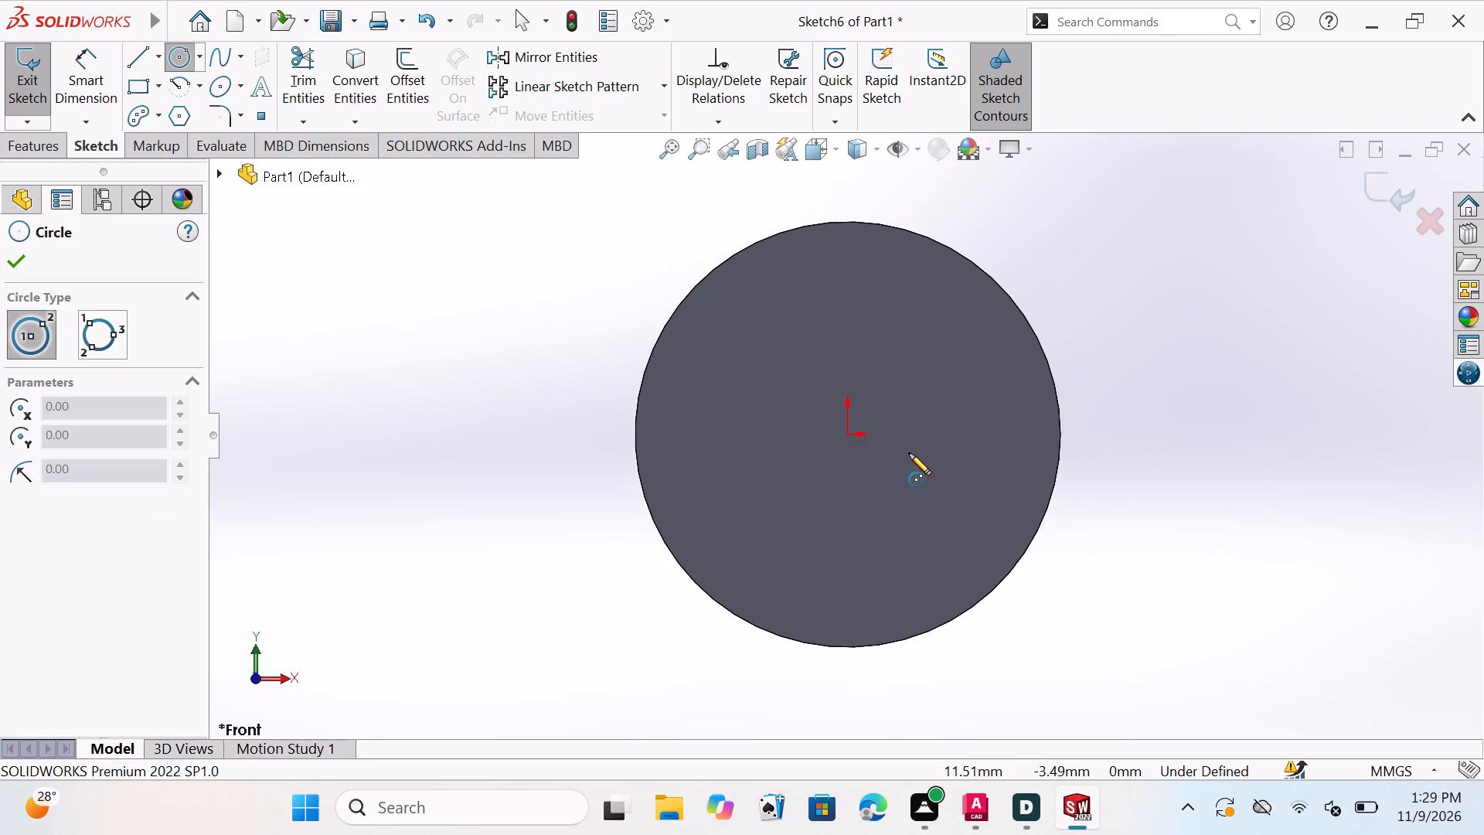
scroll(904, 457, down, 1)
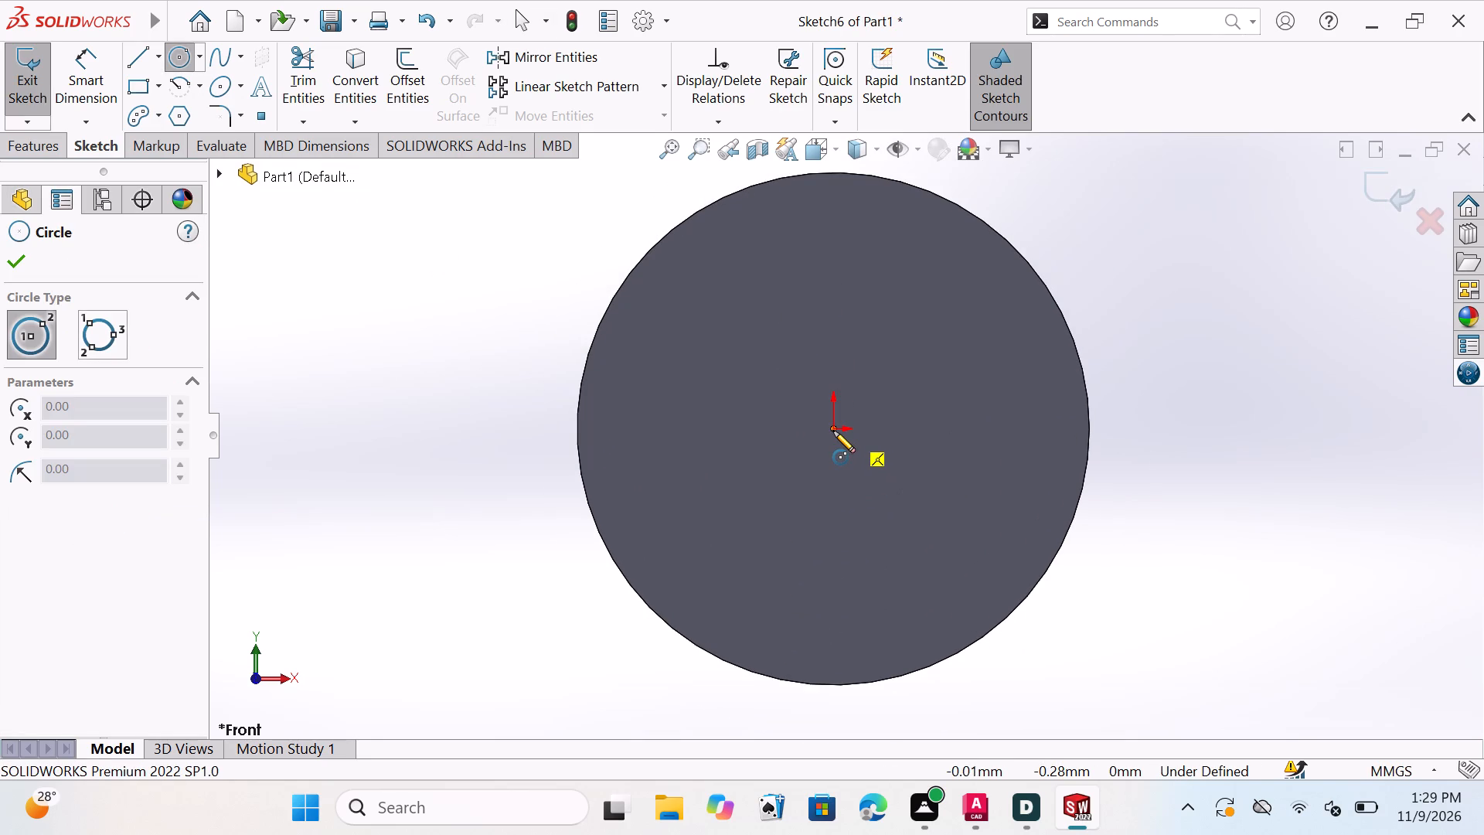
click(832, 427)
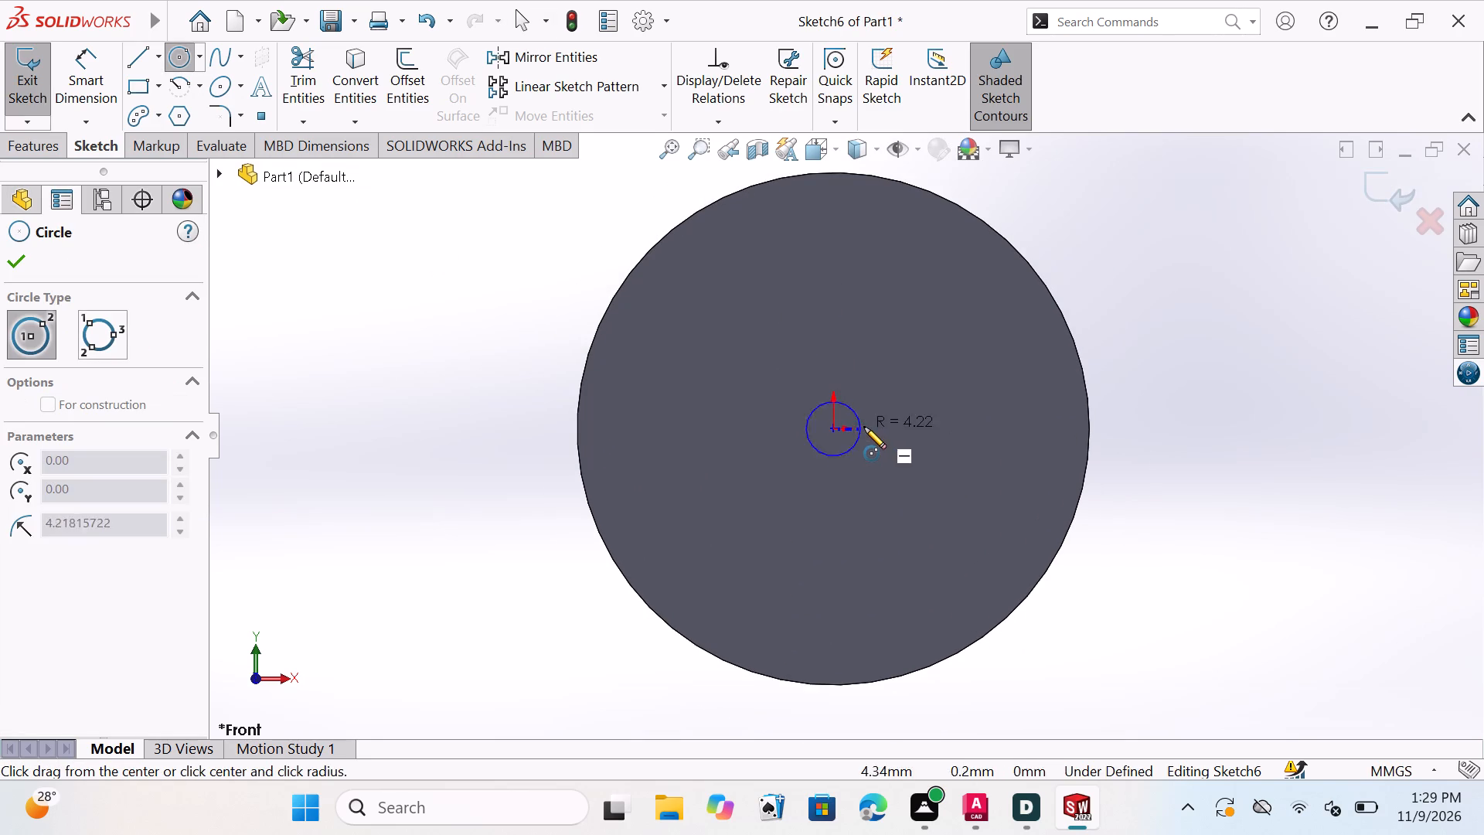
click(972, 448)
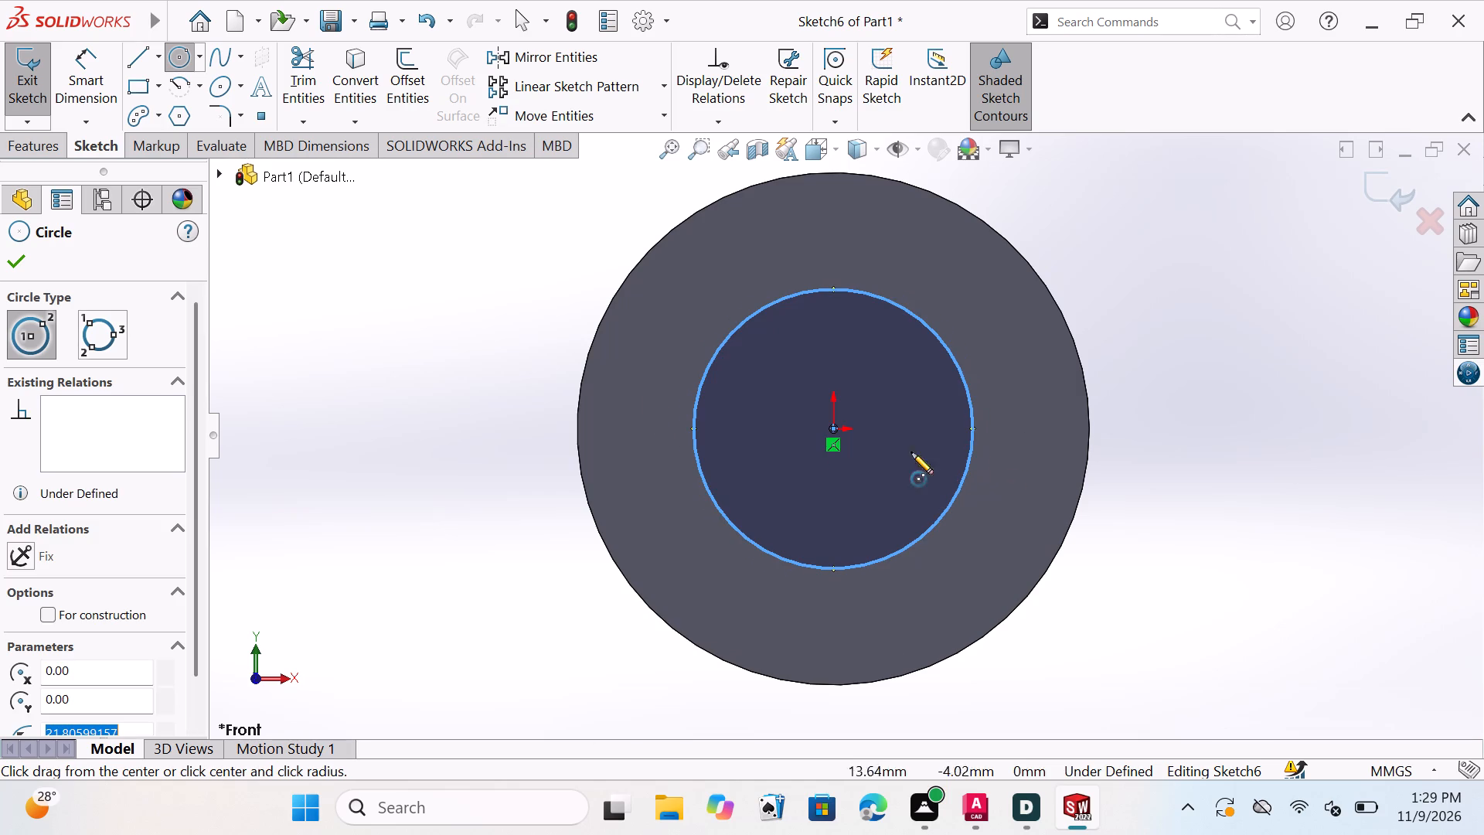
click(18, 254)
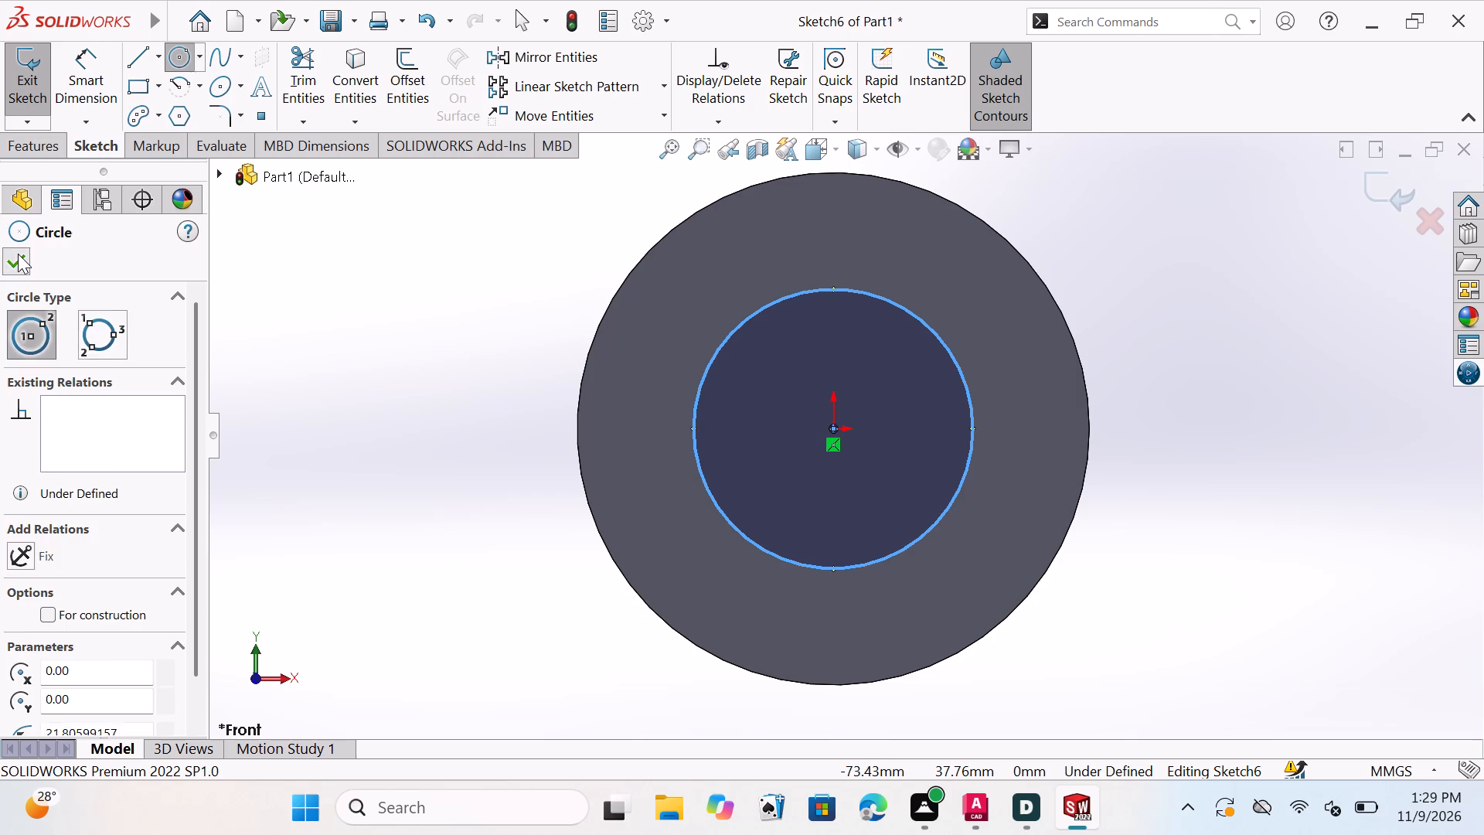
Dimension the new circle's diameter and set it to 50 mm.
click(77, 70)
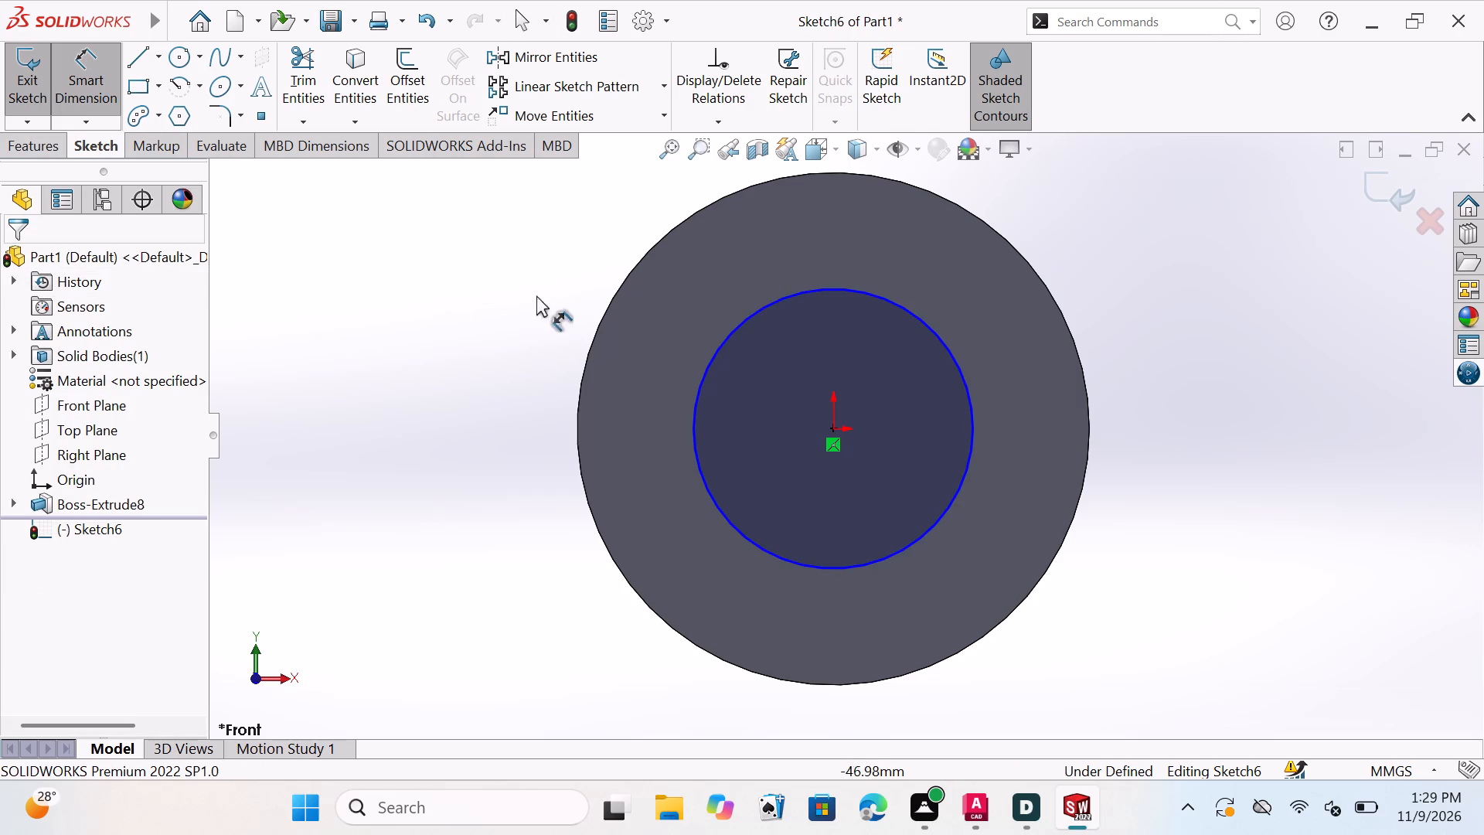
click(726, 339)
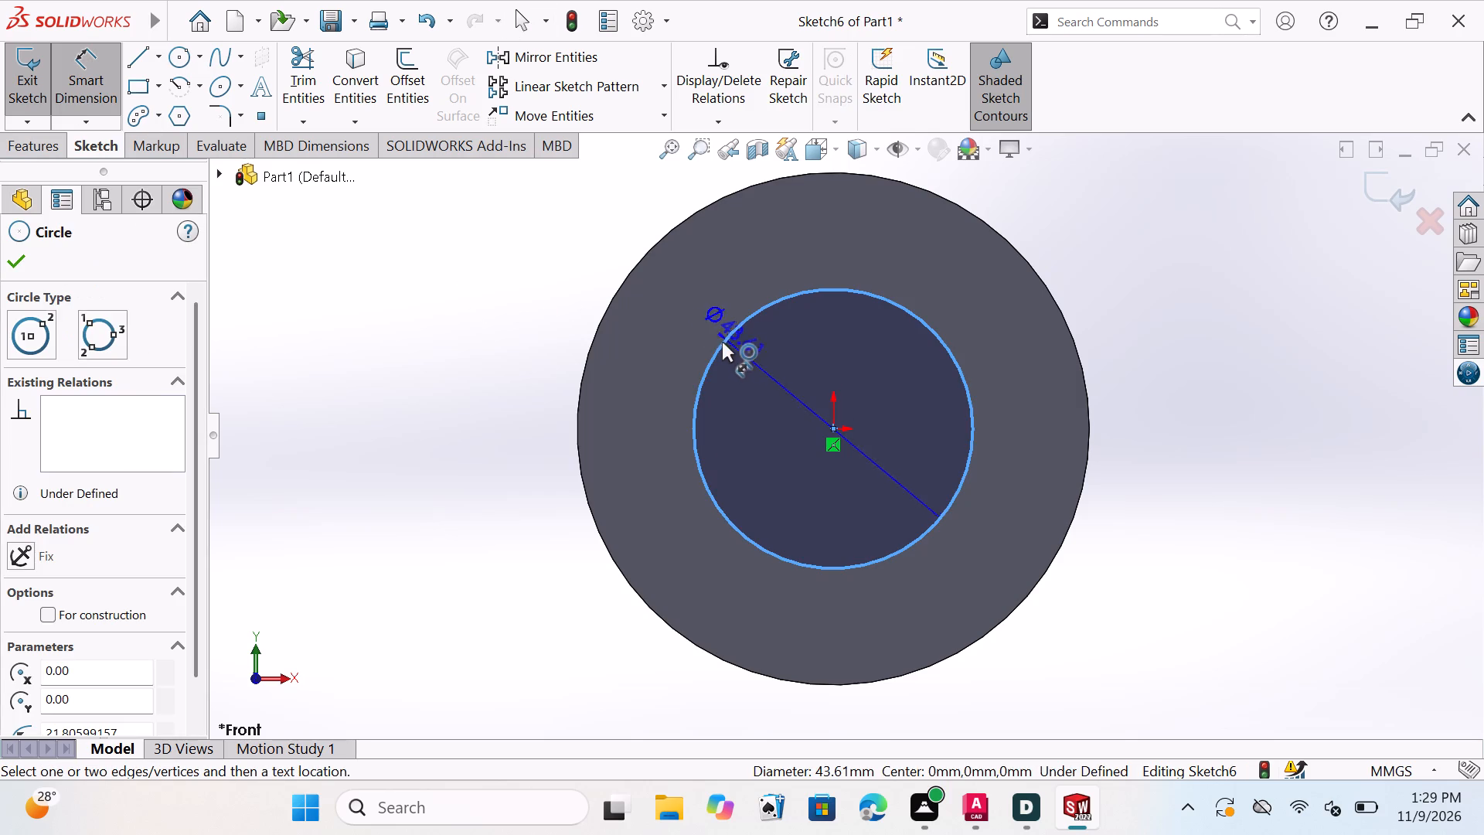
click(482, 312)
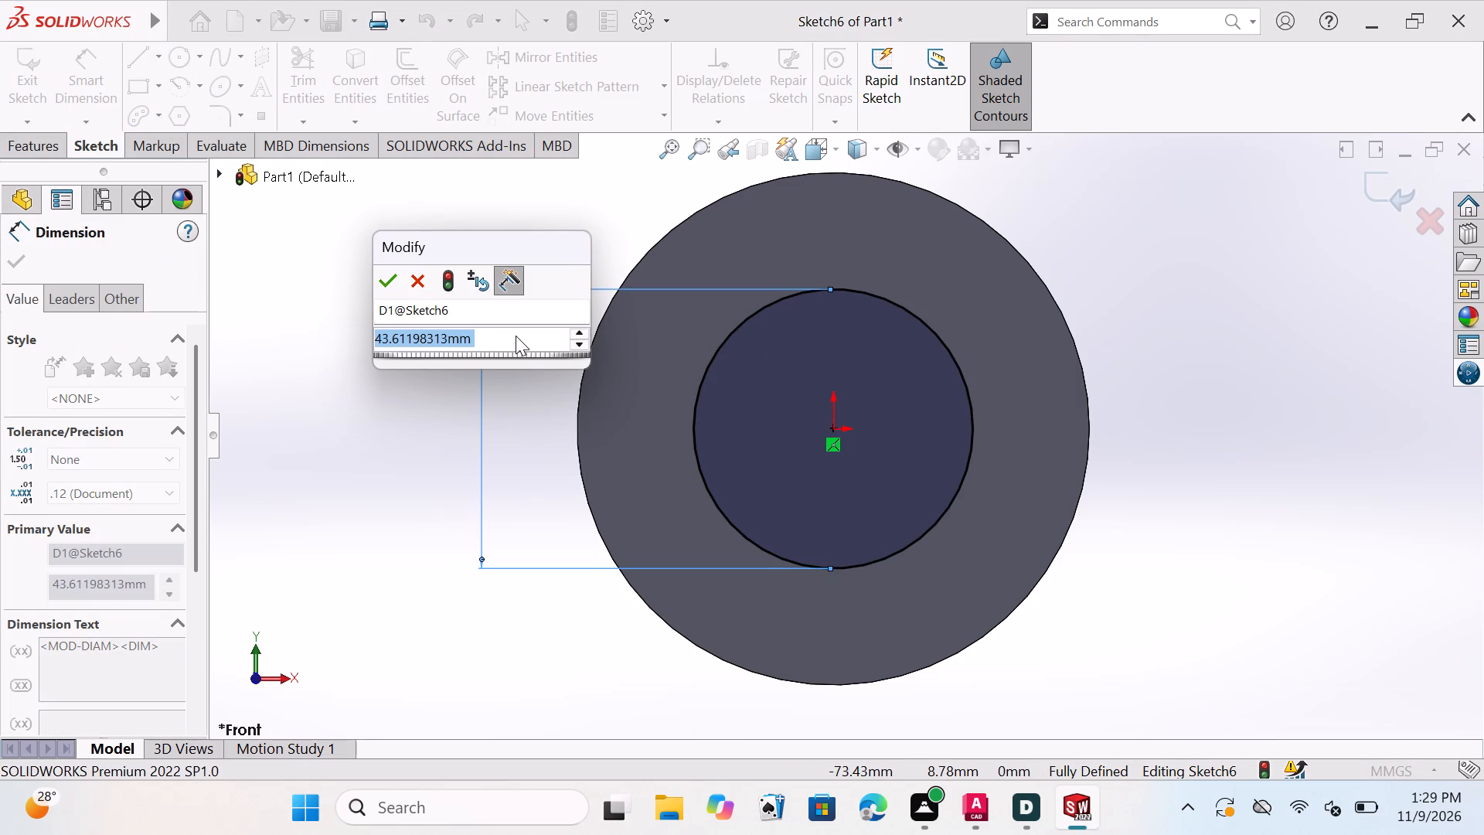
click(516, 336)
key(BackSpace)
key(BackSpace)
key(BackSpace)
key(BackSpace)
key(BackSpace)
key(BackSpace)
key(BackSpace)
key(BackSpace)
key(BackSpace)
key(BackSpace)
key(BackSpace)
key(BackSpace)
key(BackSpace)
key(BackSpace)
key(BackSpace)
key(BackSpace)
key(BackSpace)
key(BackSpace)
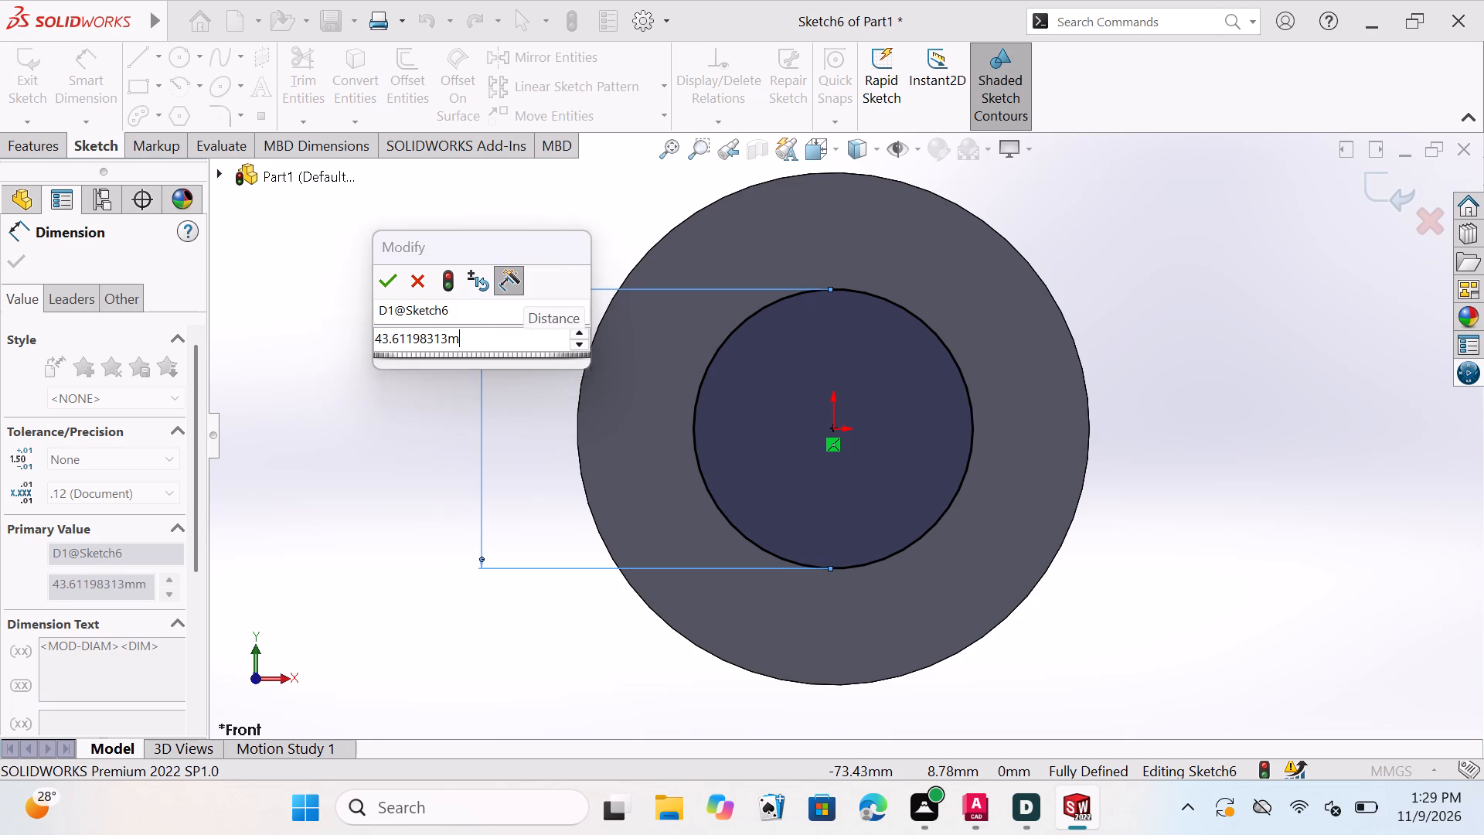
key(BackSpace)
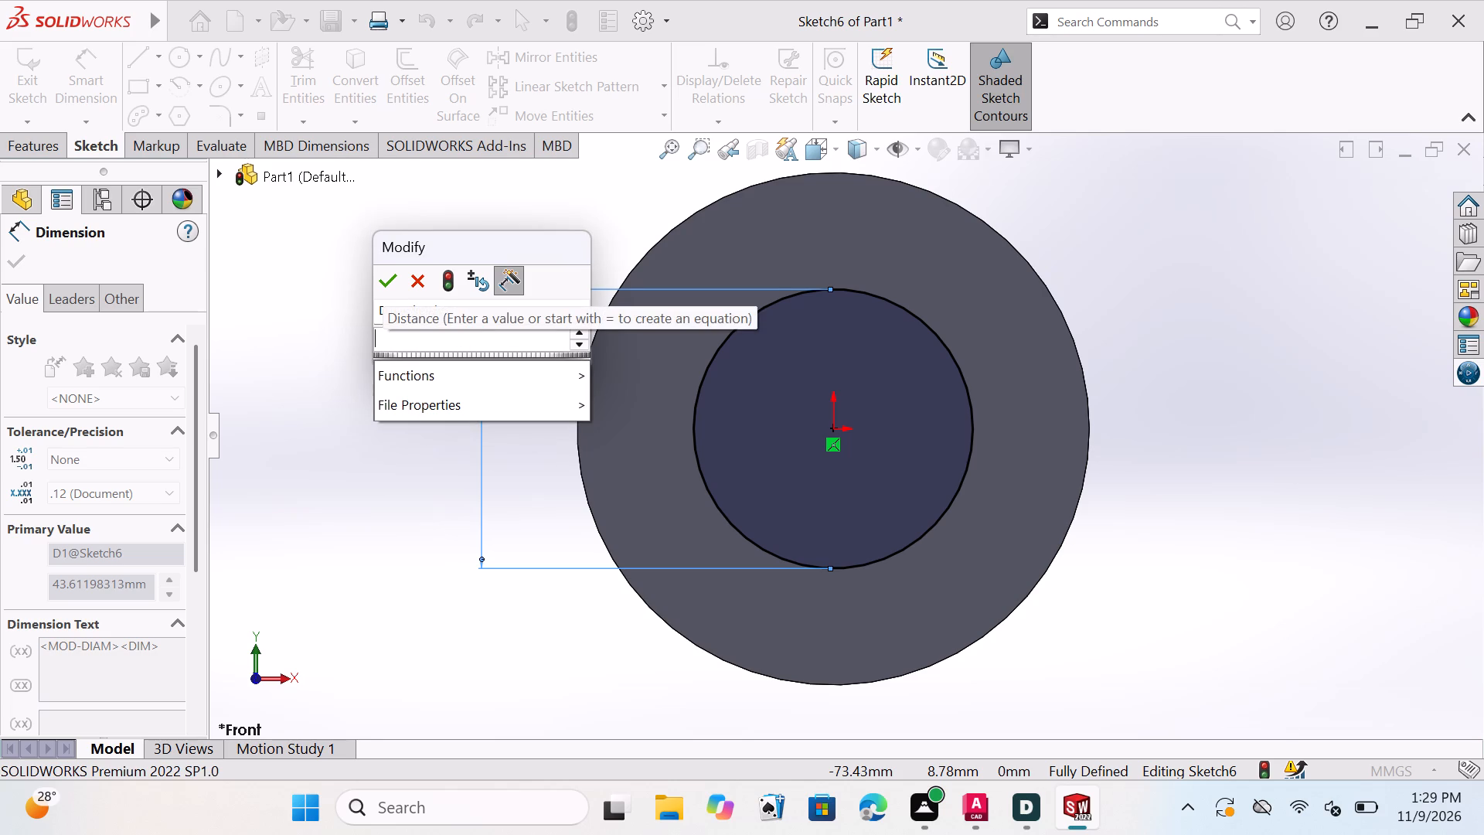
text(50)
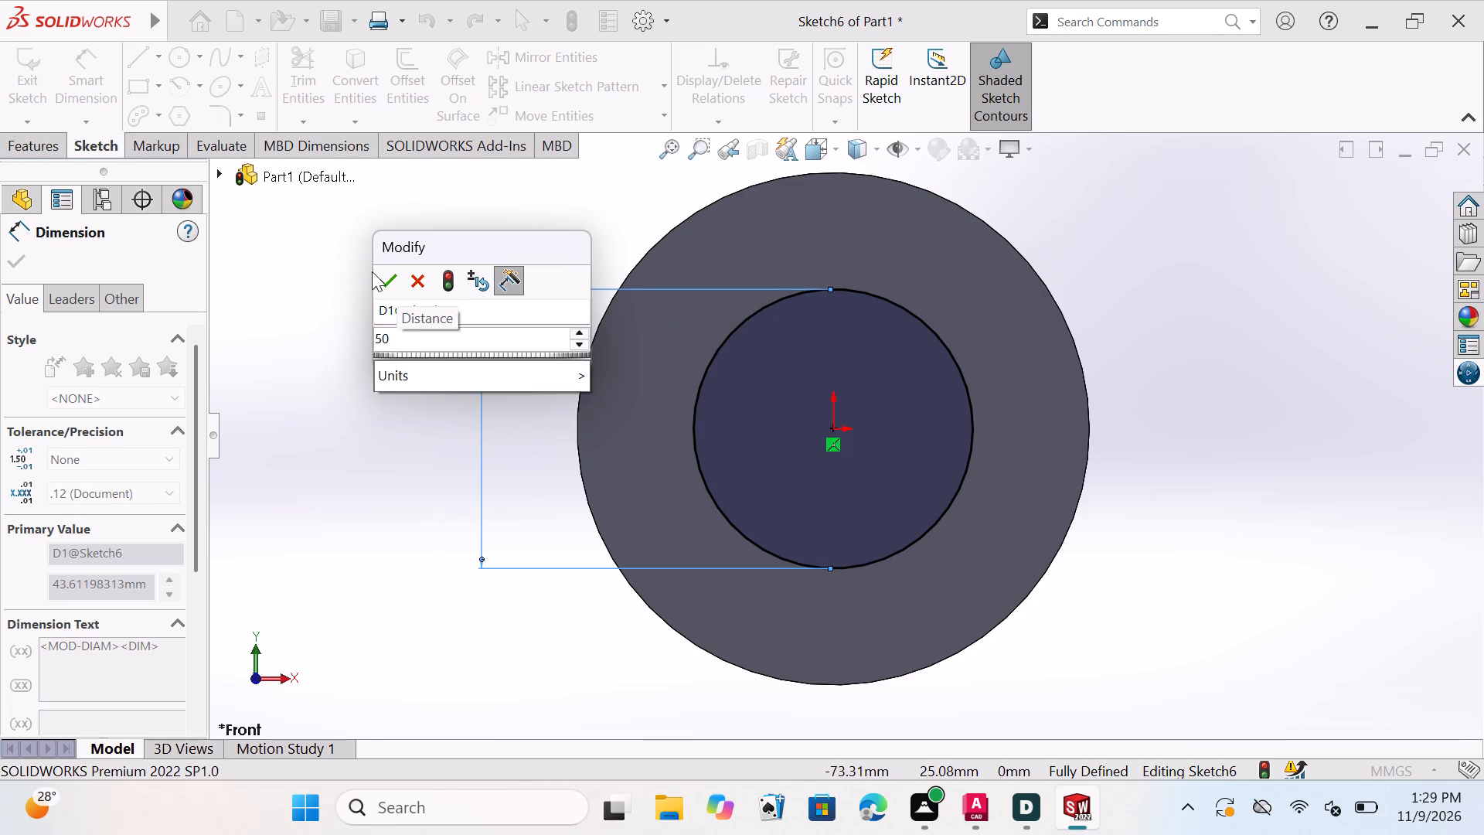
click(389, 278)
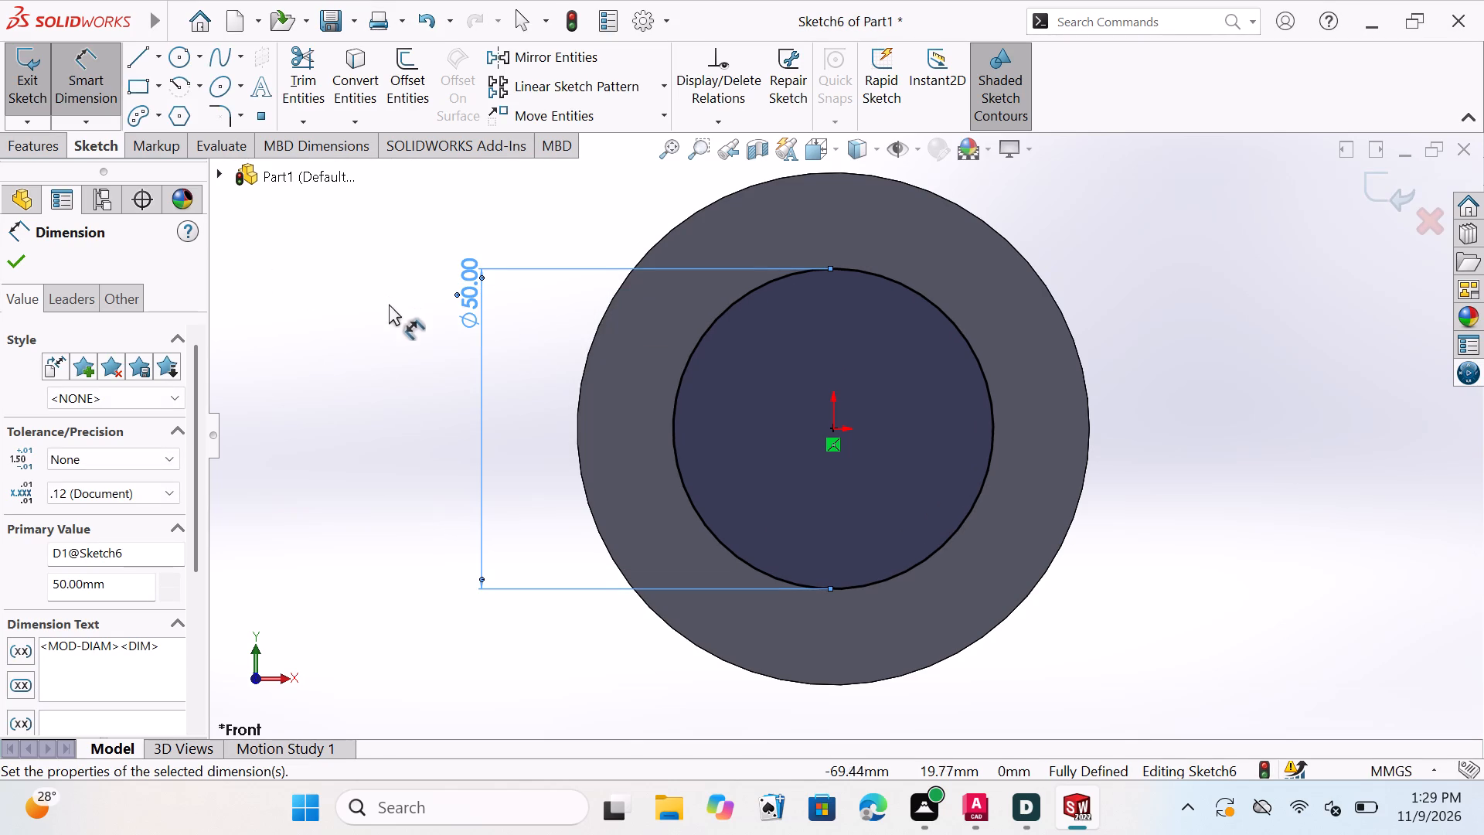
click(13, 260)
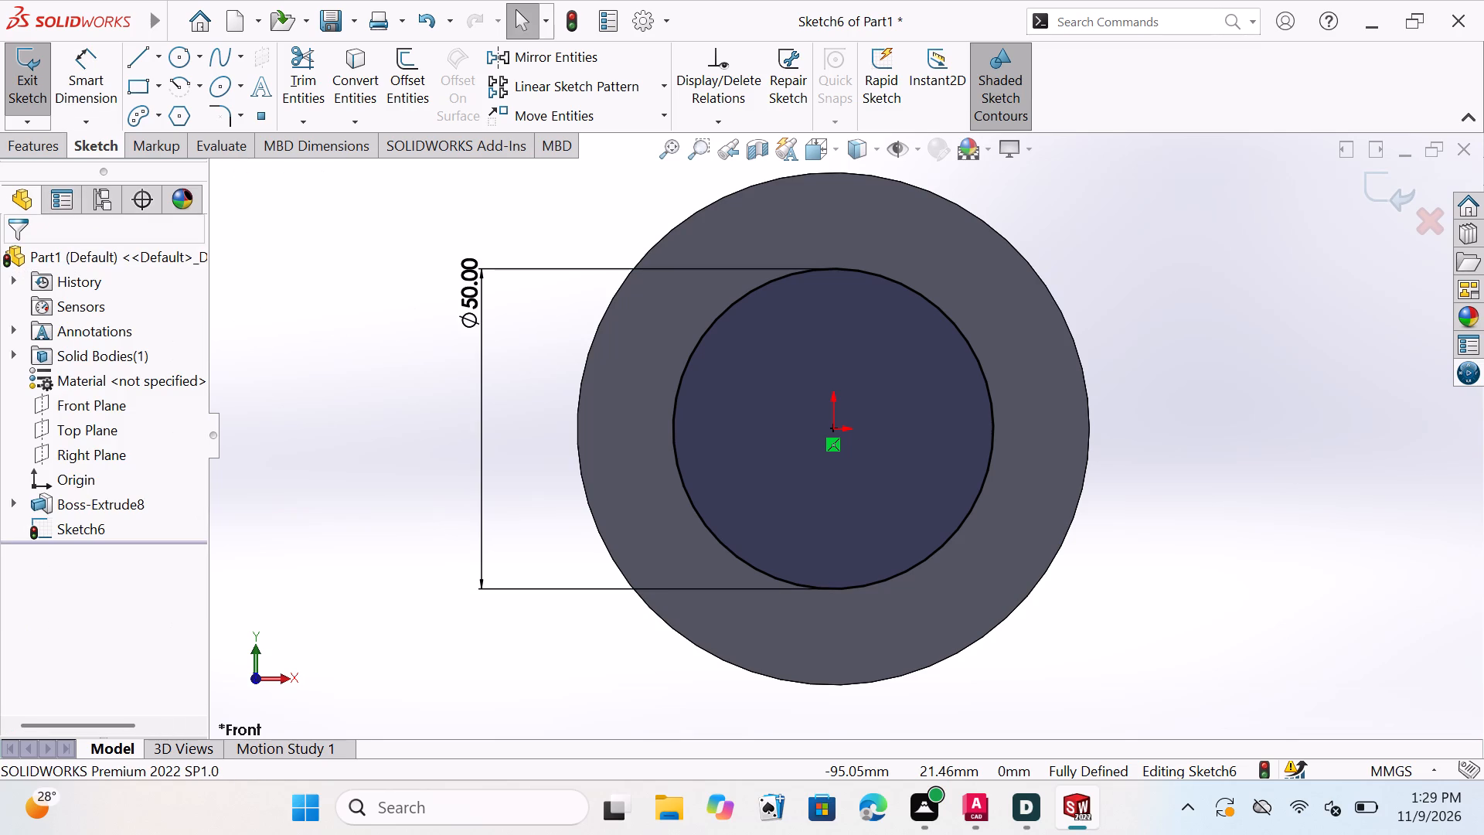
key(Escape)
key(Escape)
key(Escape)
key(Escape)
key(Escape)
key(Escape)
key(Escape)
key(Escape)
key(Escape)
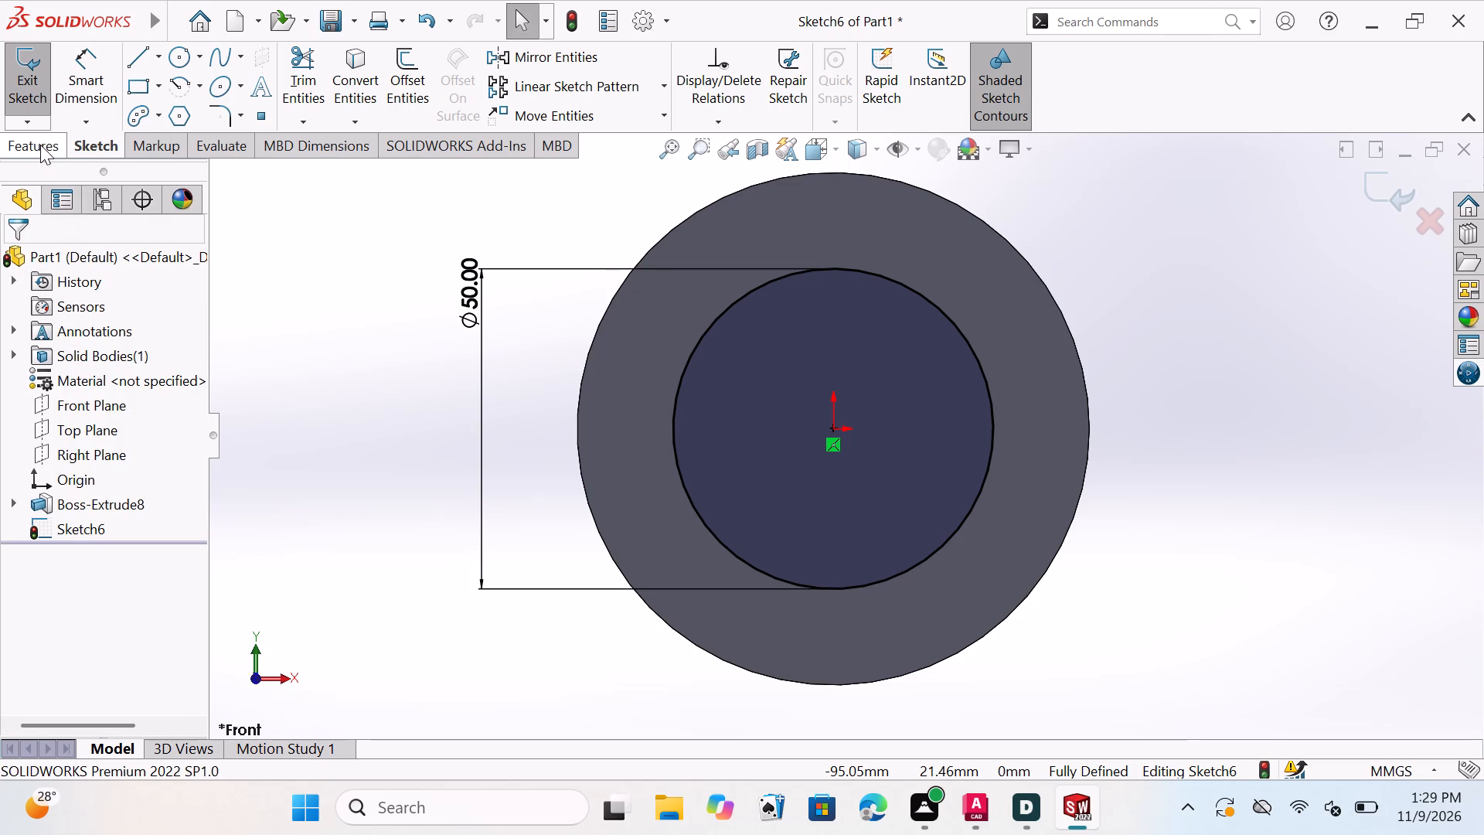
Extrude the 50 mm circle as a blind boss 40 mm deep in the reversed direction, through the 80 mm disc.
click(40, 145)
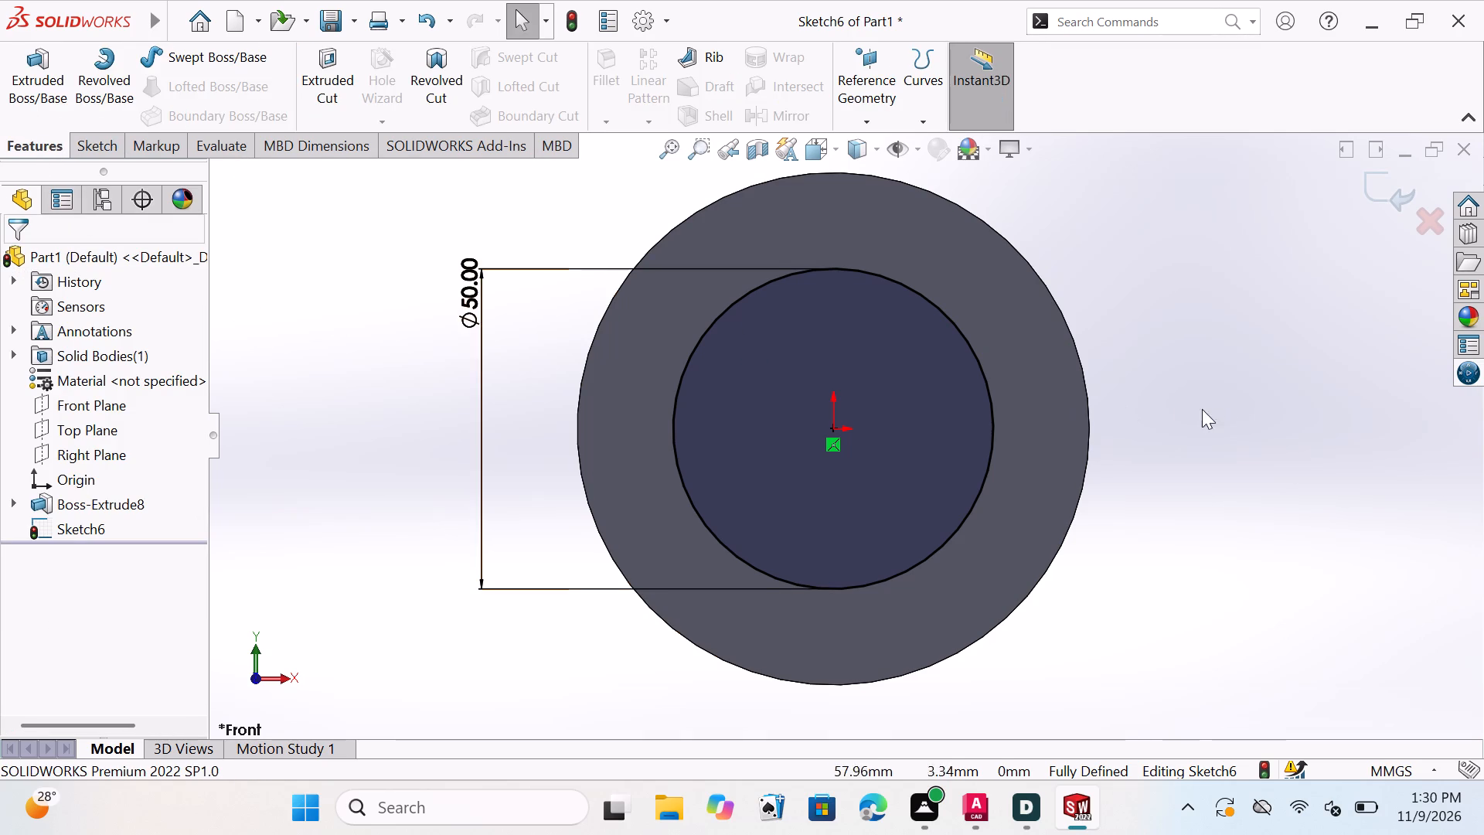
middle_drag(1202, 410, 1092, 458)
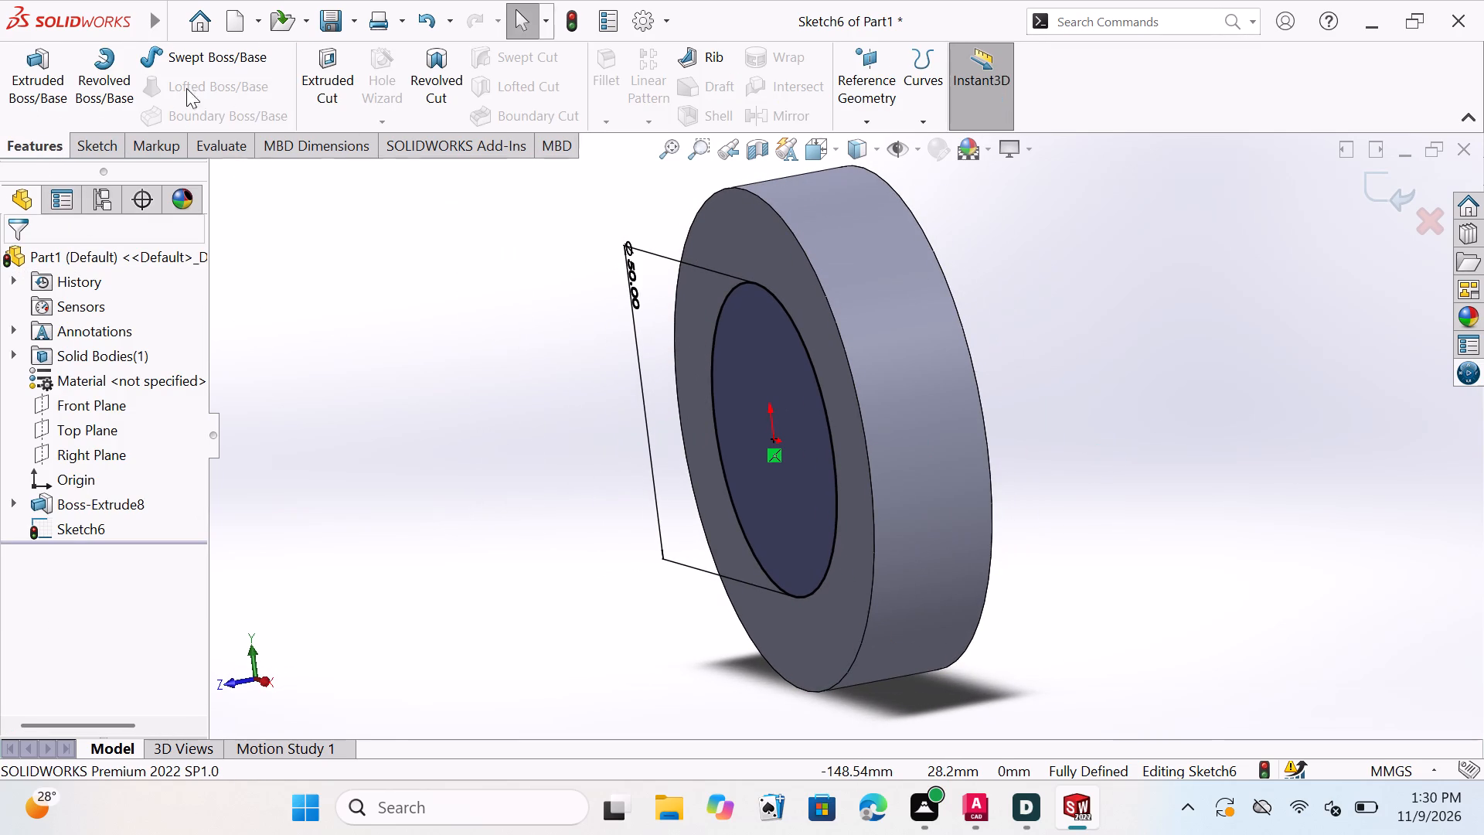
click(22, 71)
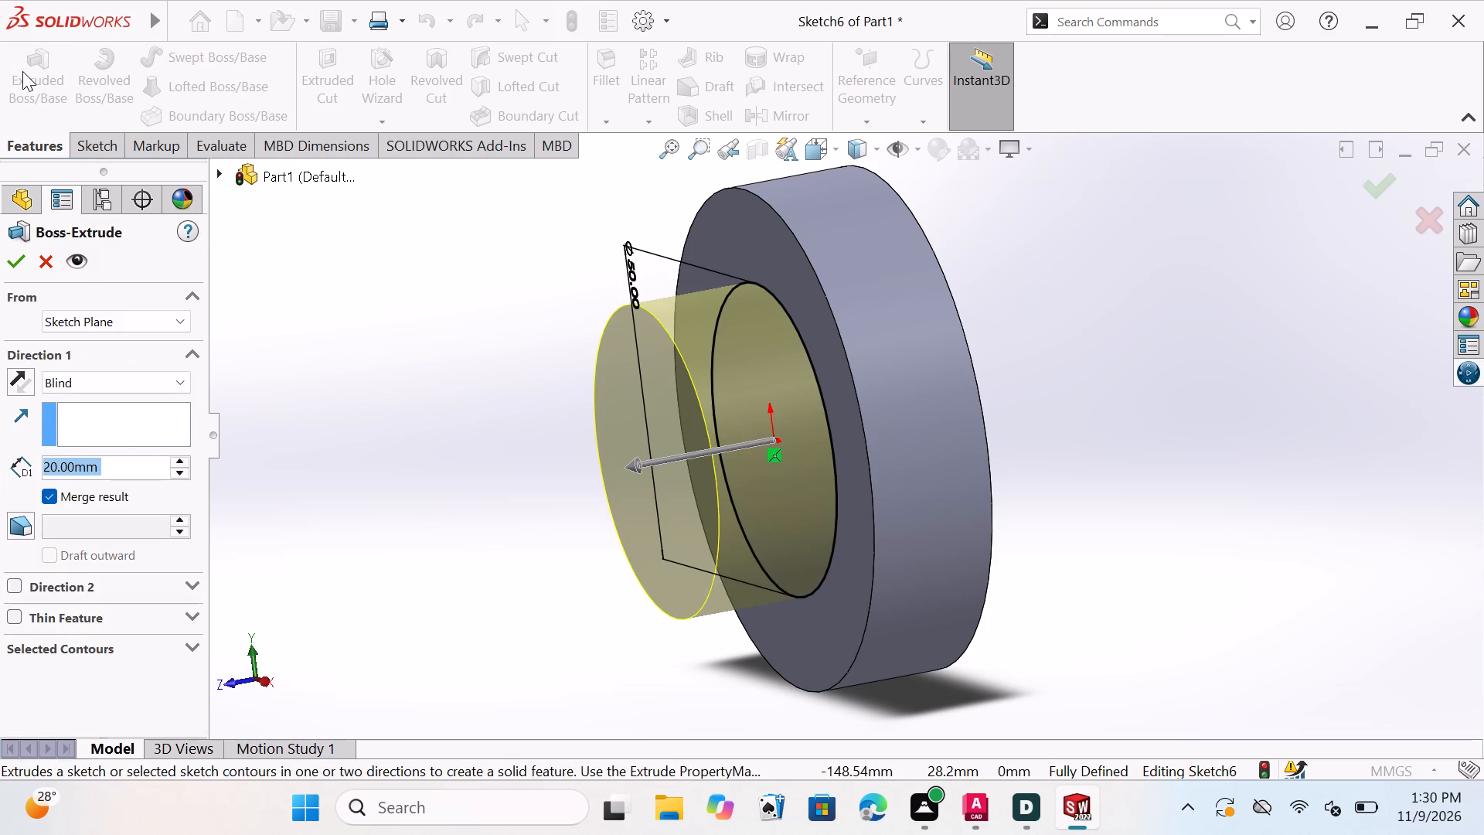
click(27, 379)
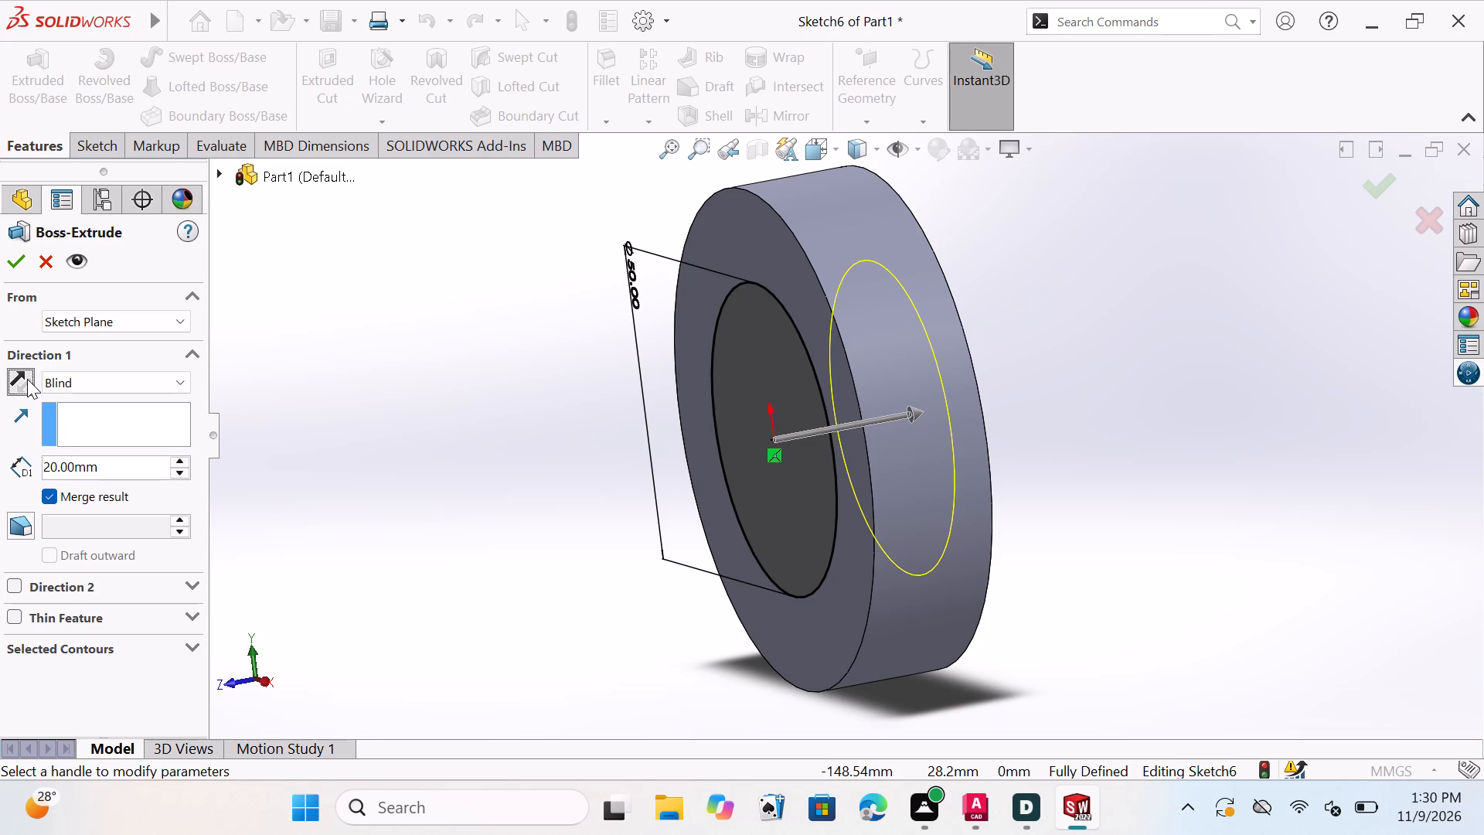
click(104, 468)
key(BackSpace)
key(BackSpace)
key(BackSpace)
key(BackSpace)
key(BackSpace)
key(BackSpace)
key(BackSpace)
key(BackSpace)
key(BackSpace)
key(BackSpace)
key(BackSpace)
key(BackSpace)
key(BackSpace)
key(BackSpace)
key(BackSpace)
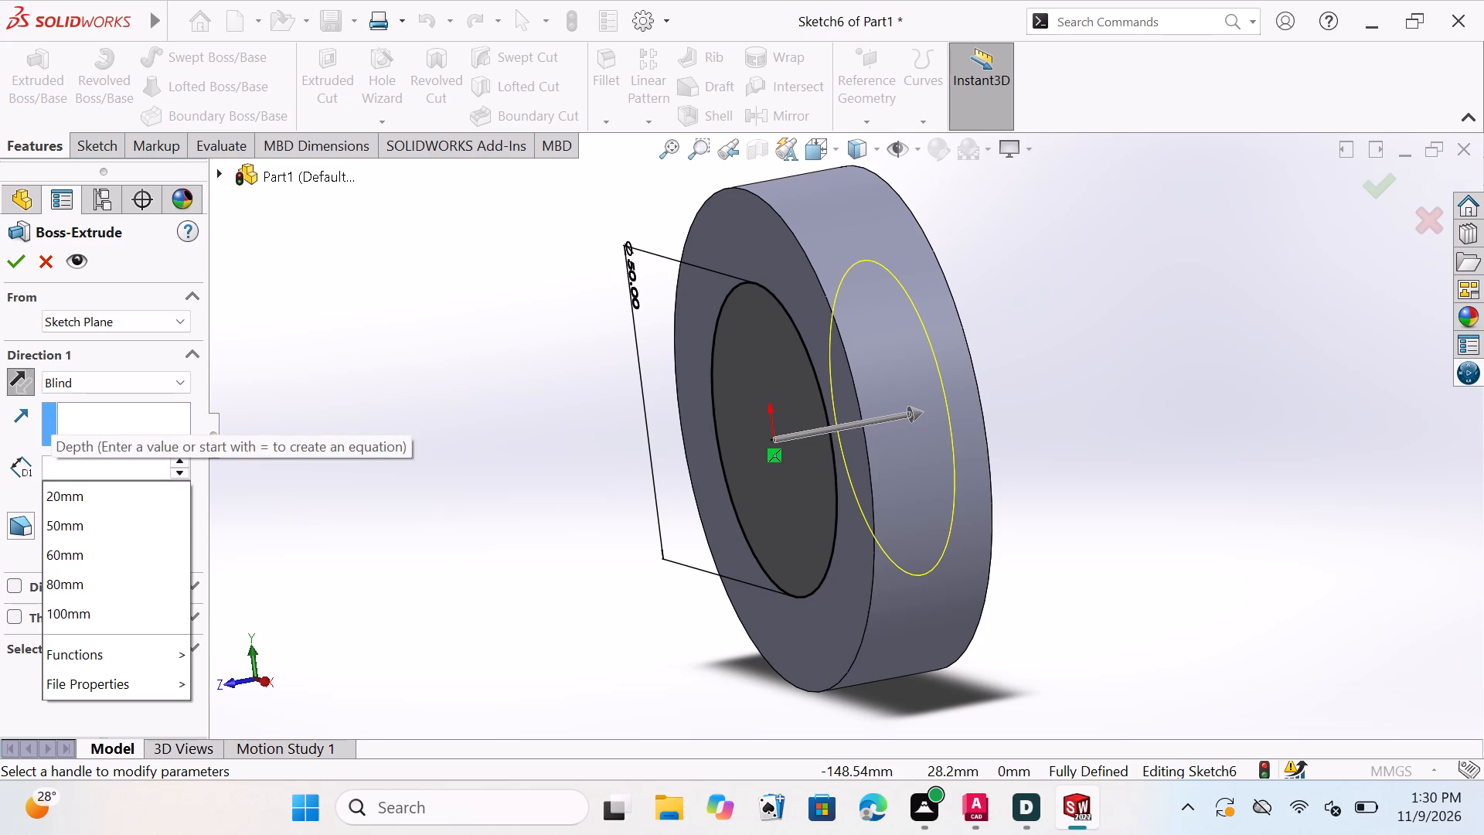
text(40)
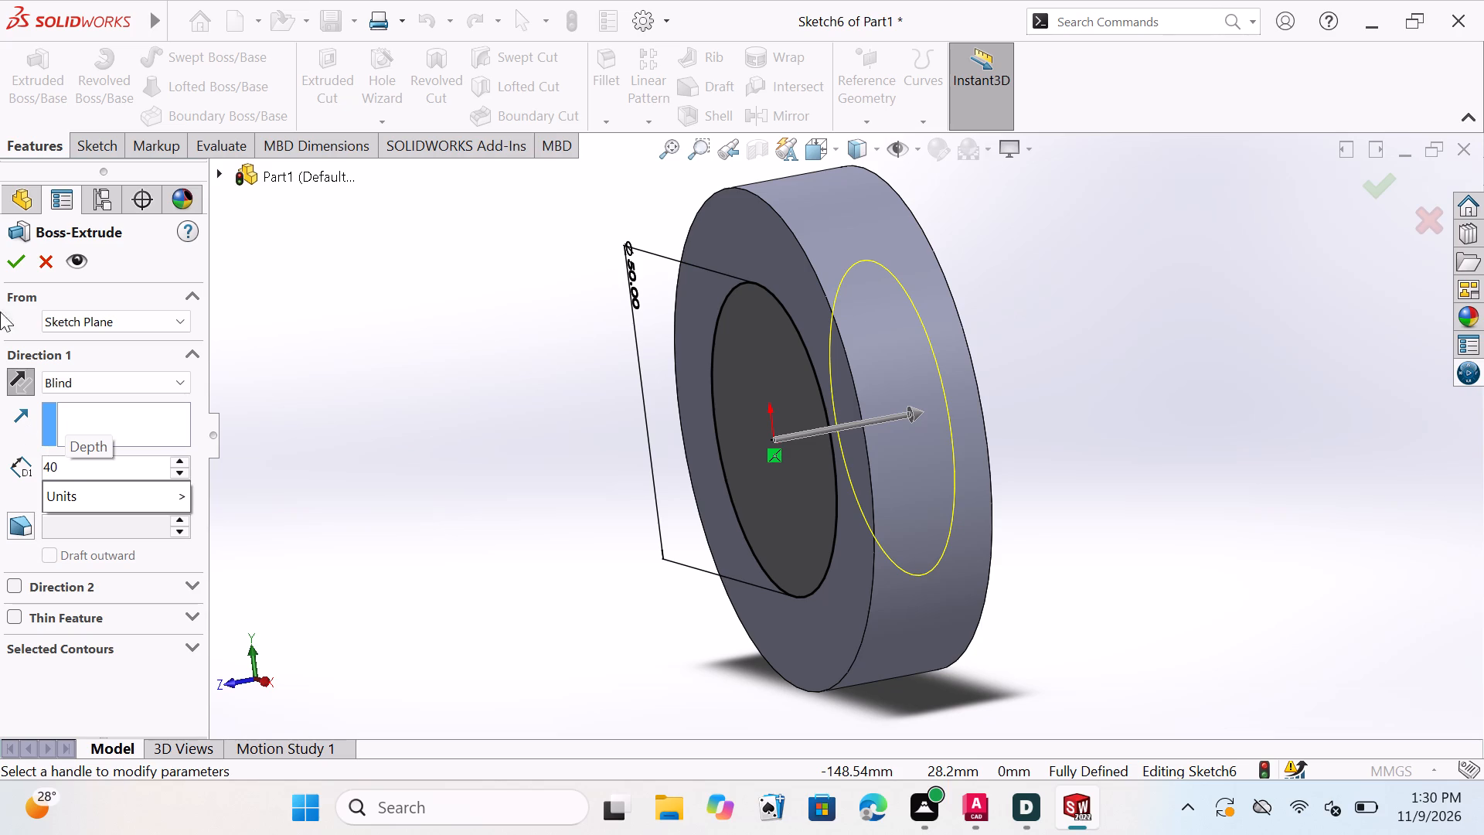
click(11, 255)
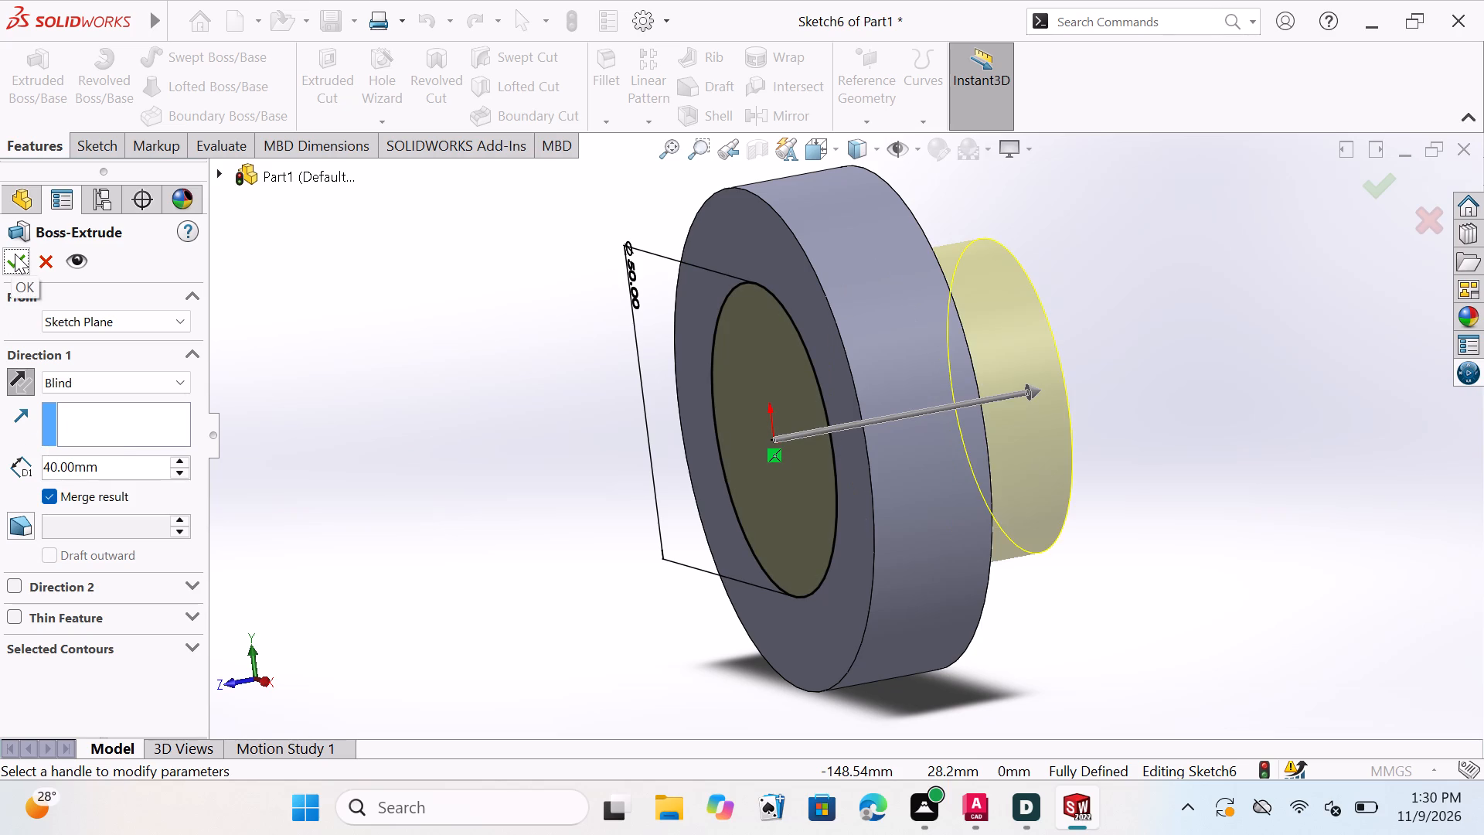
click(15, 254)
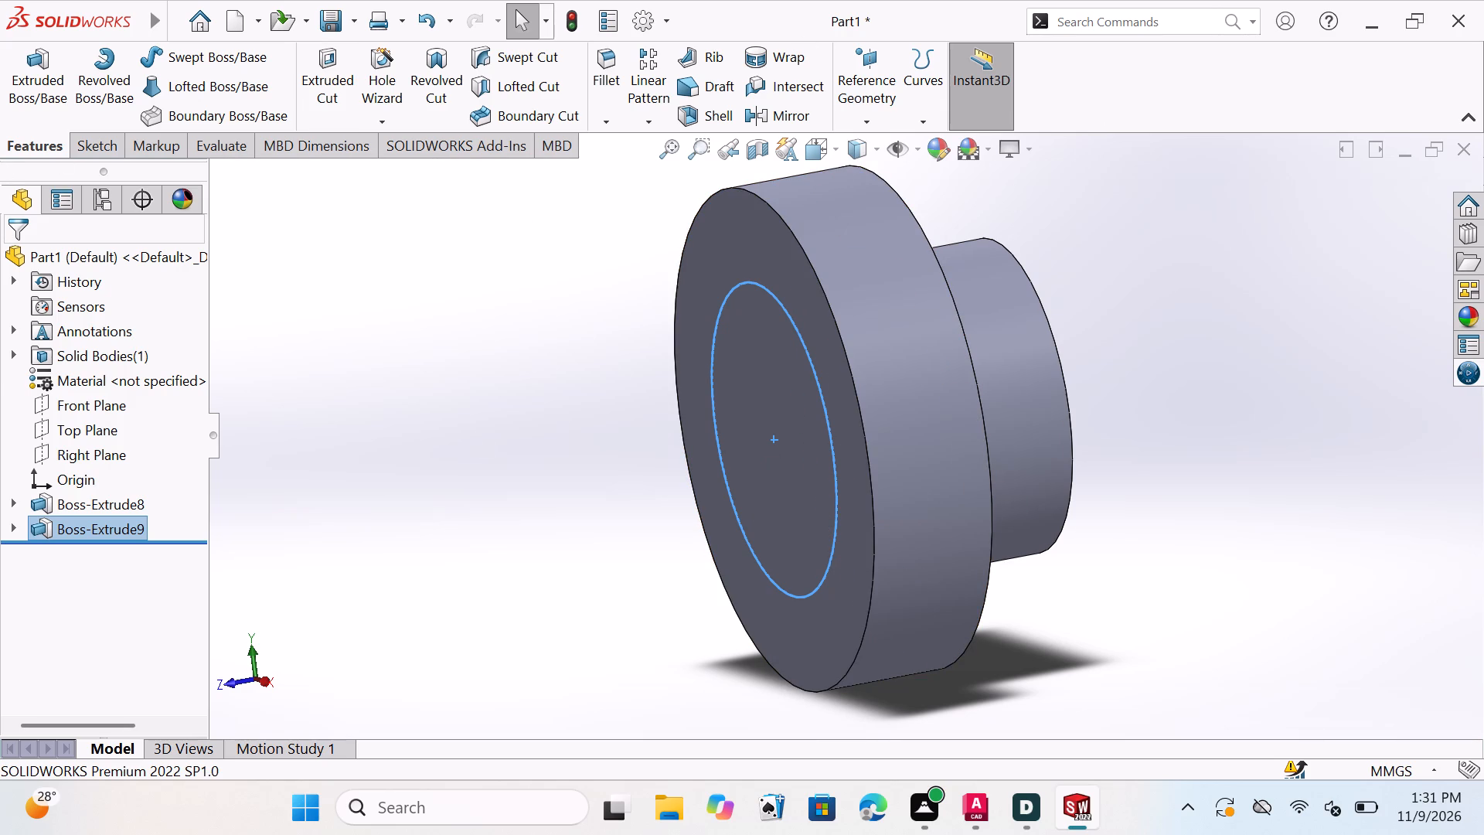
Sketch a circle about 24 mm in diameter on the Front Plane, centred at the origin.
click(44, 145)
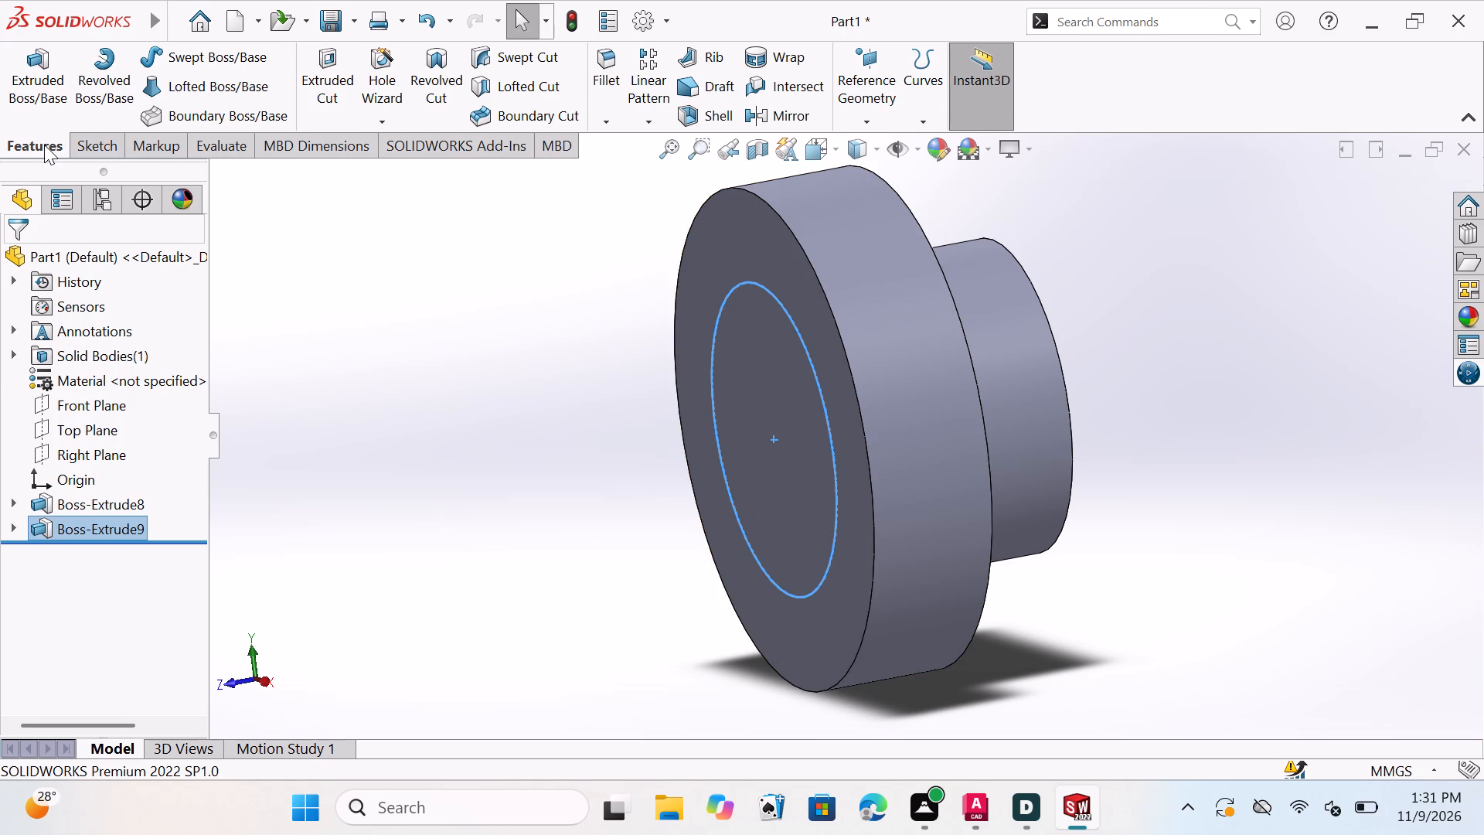
click(44, 142)
click(87, 400)
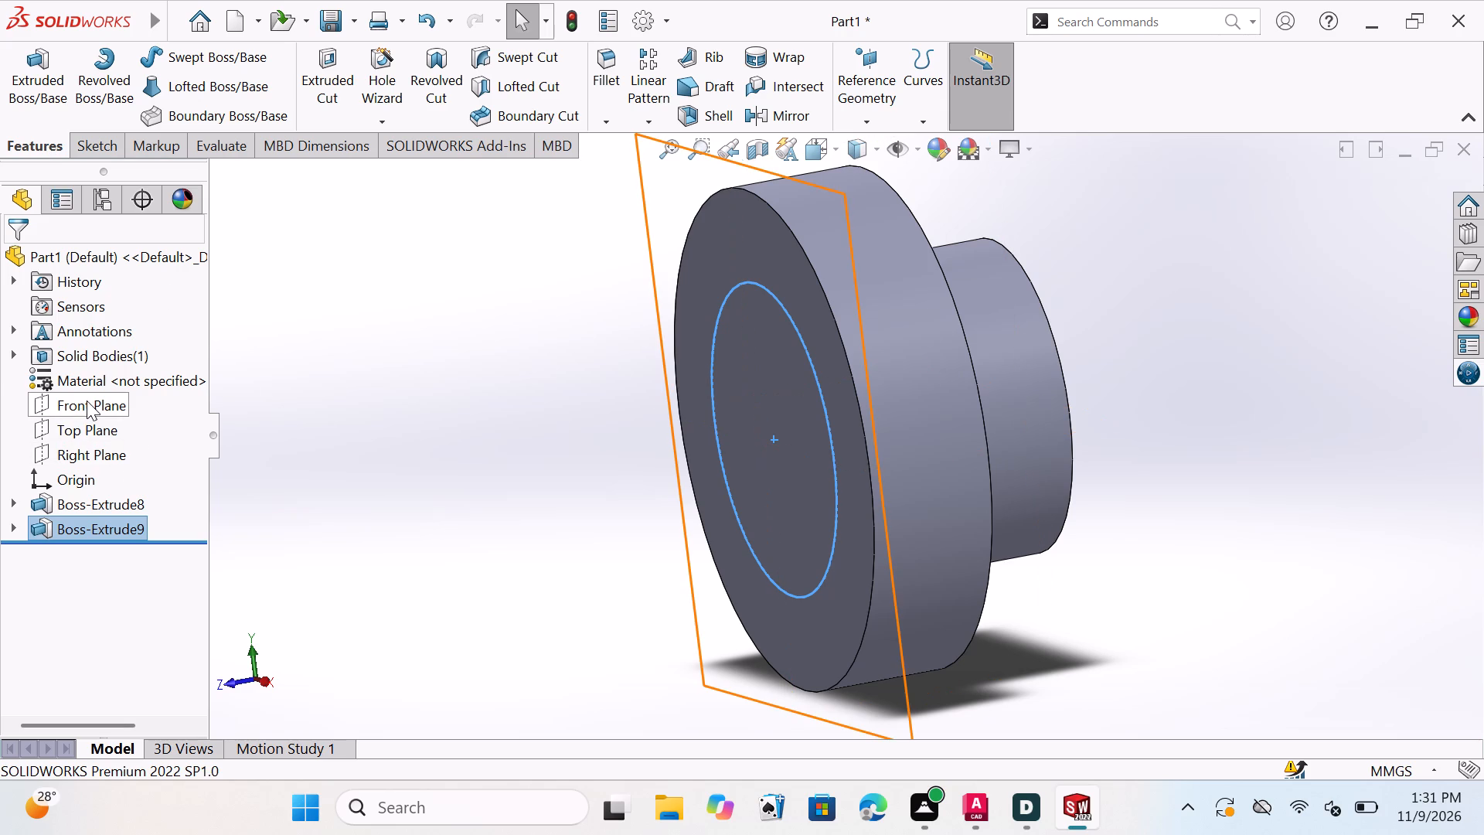
click(207, 370)
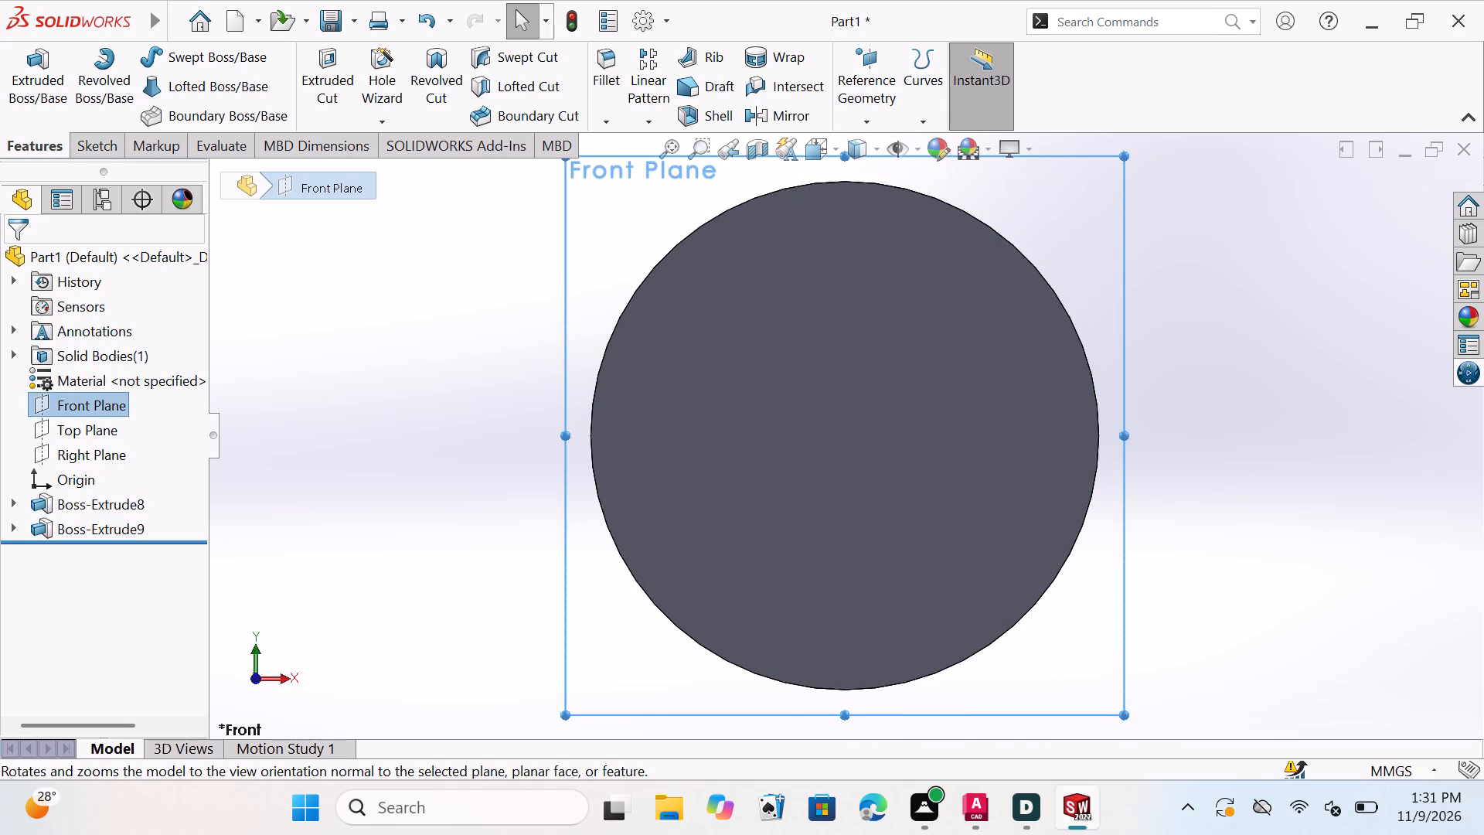
click(101, 146)
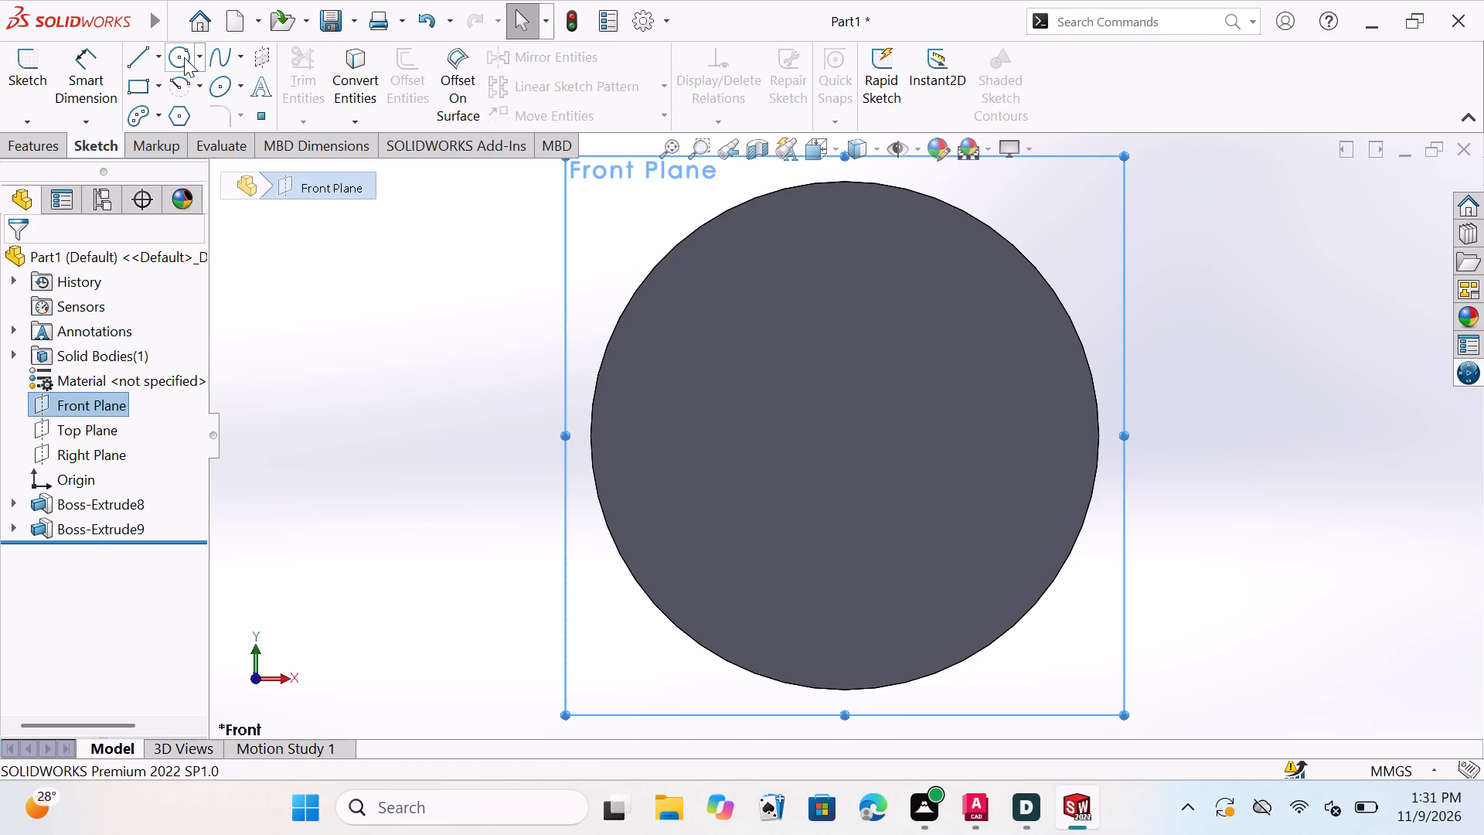
click(184, 57)
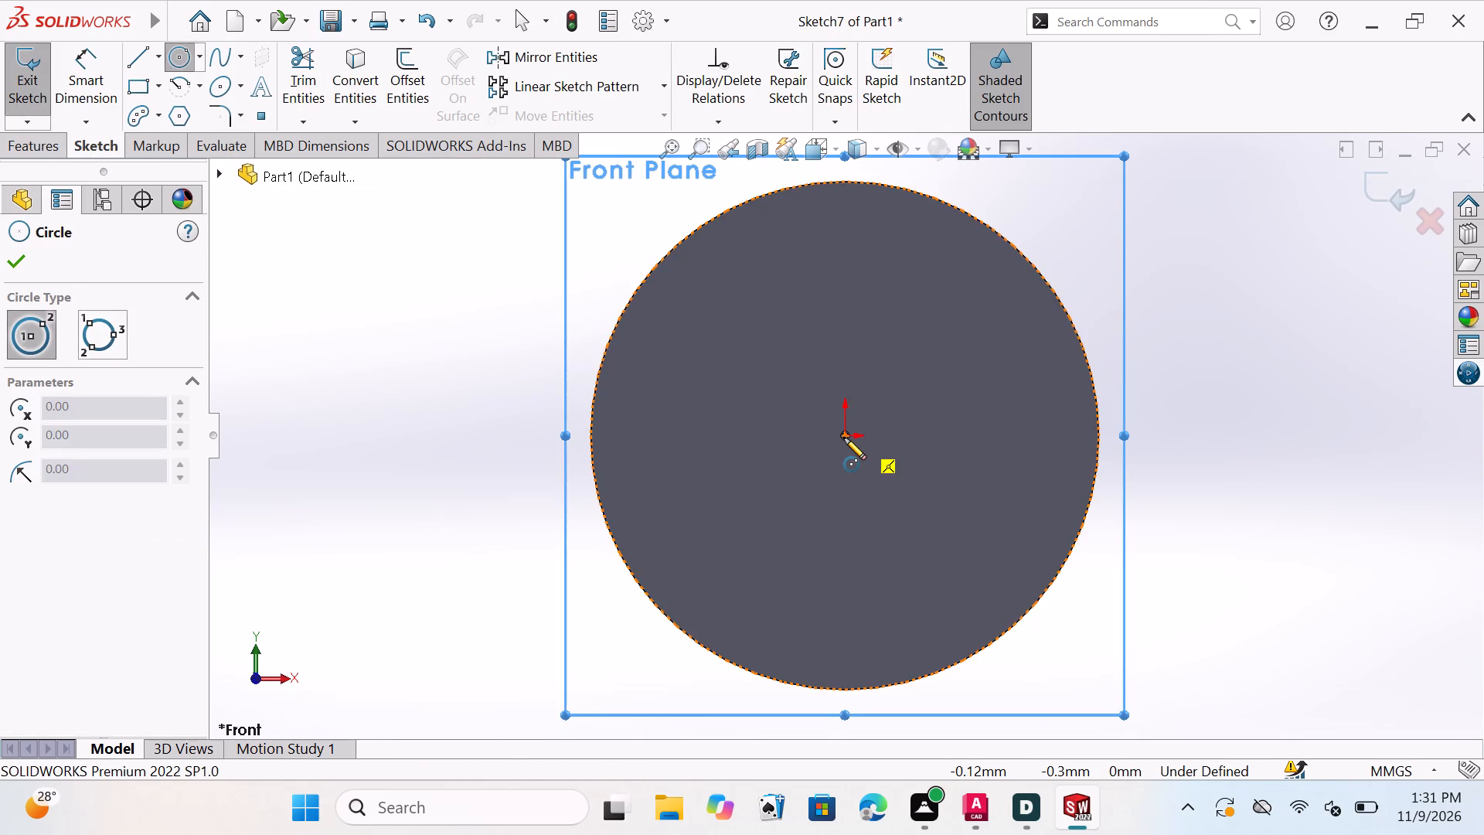
click(844, 438)
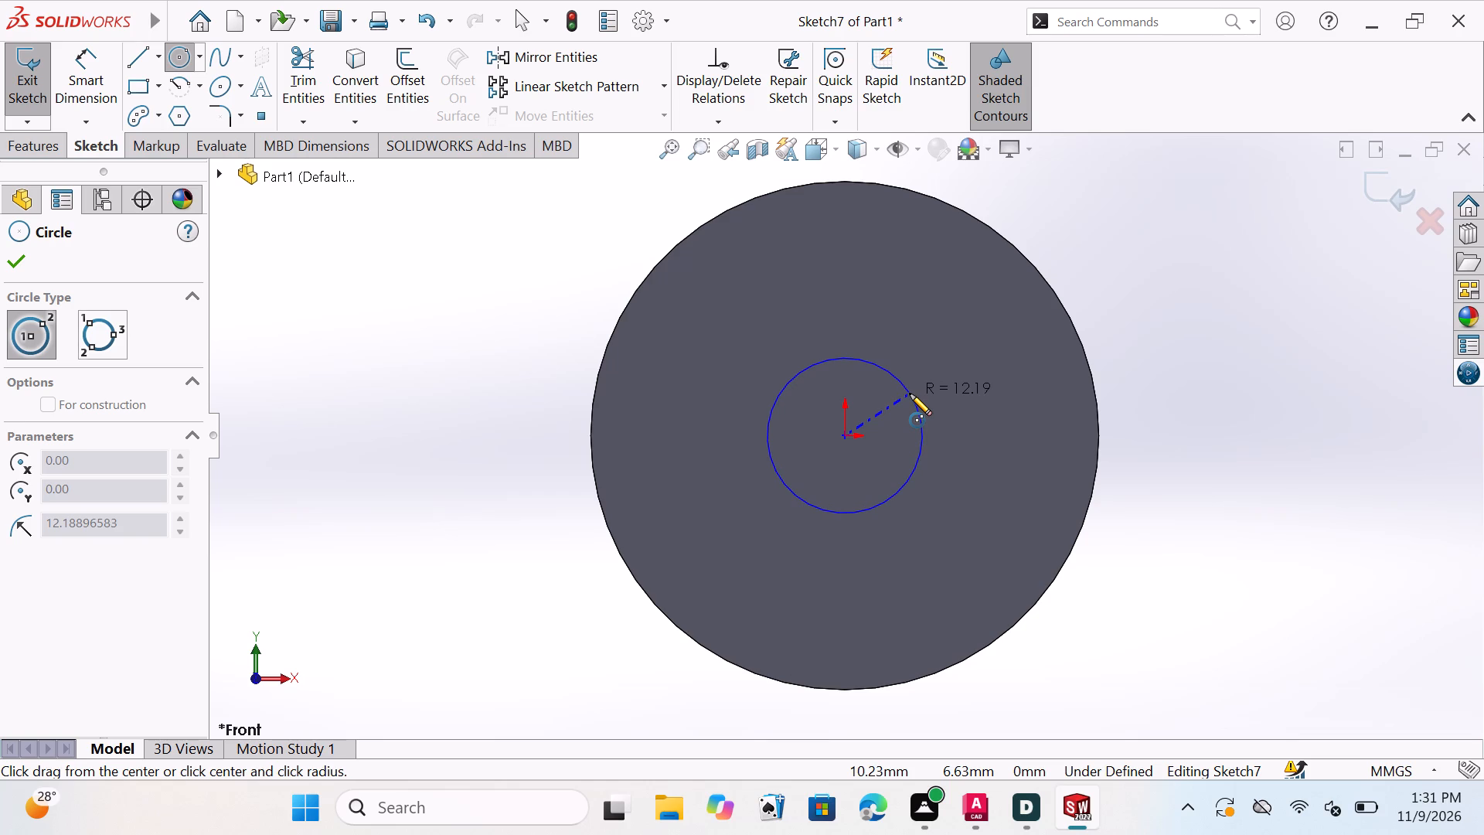
click(910, 394)
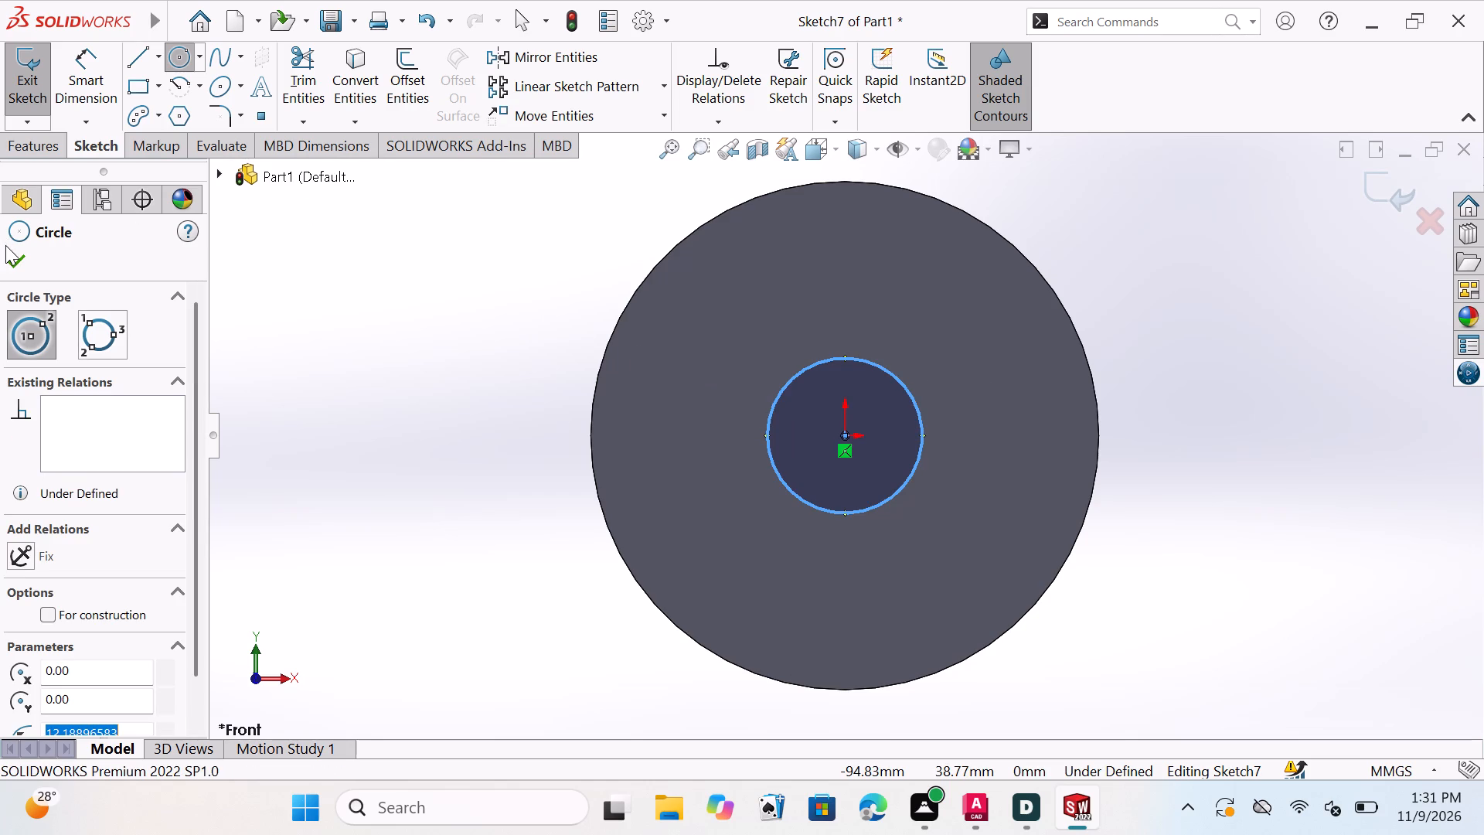
click(9, 257)
Dimension the new circle's diameter and set it to 30 mm.
click(83, 85)
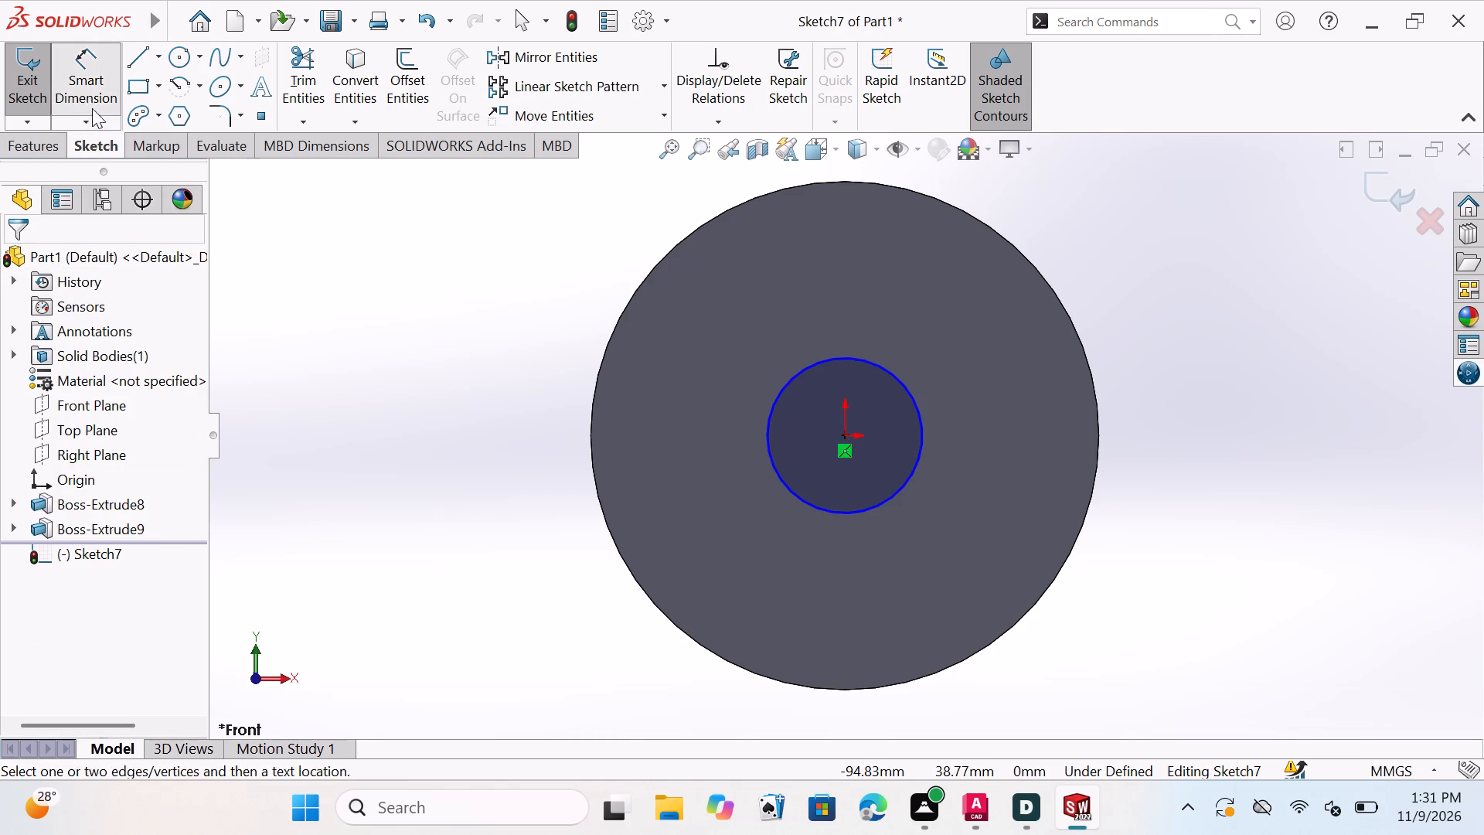
click(839, 355)
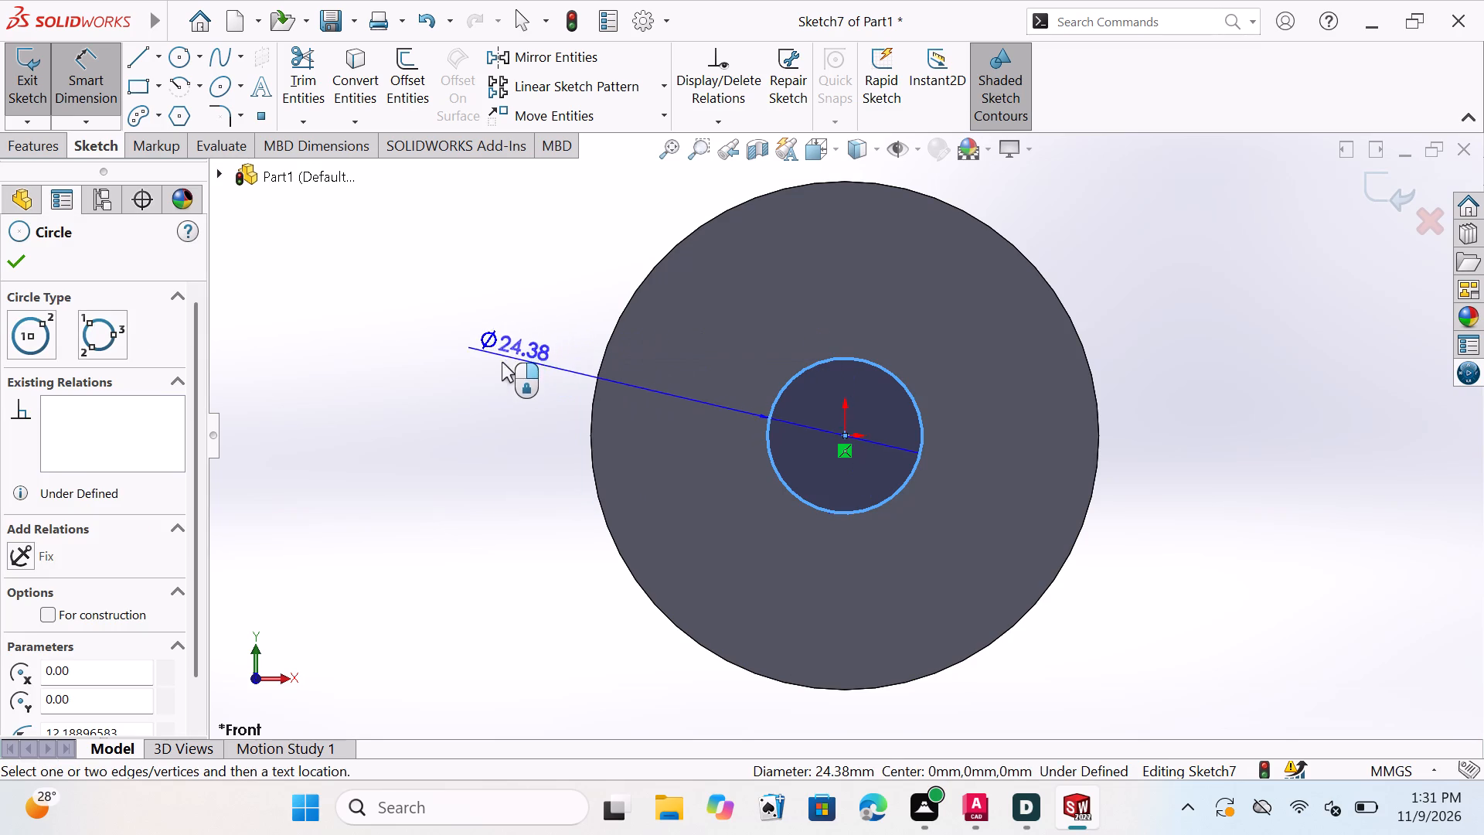
click(490, 377)
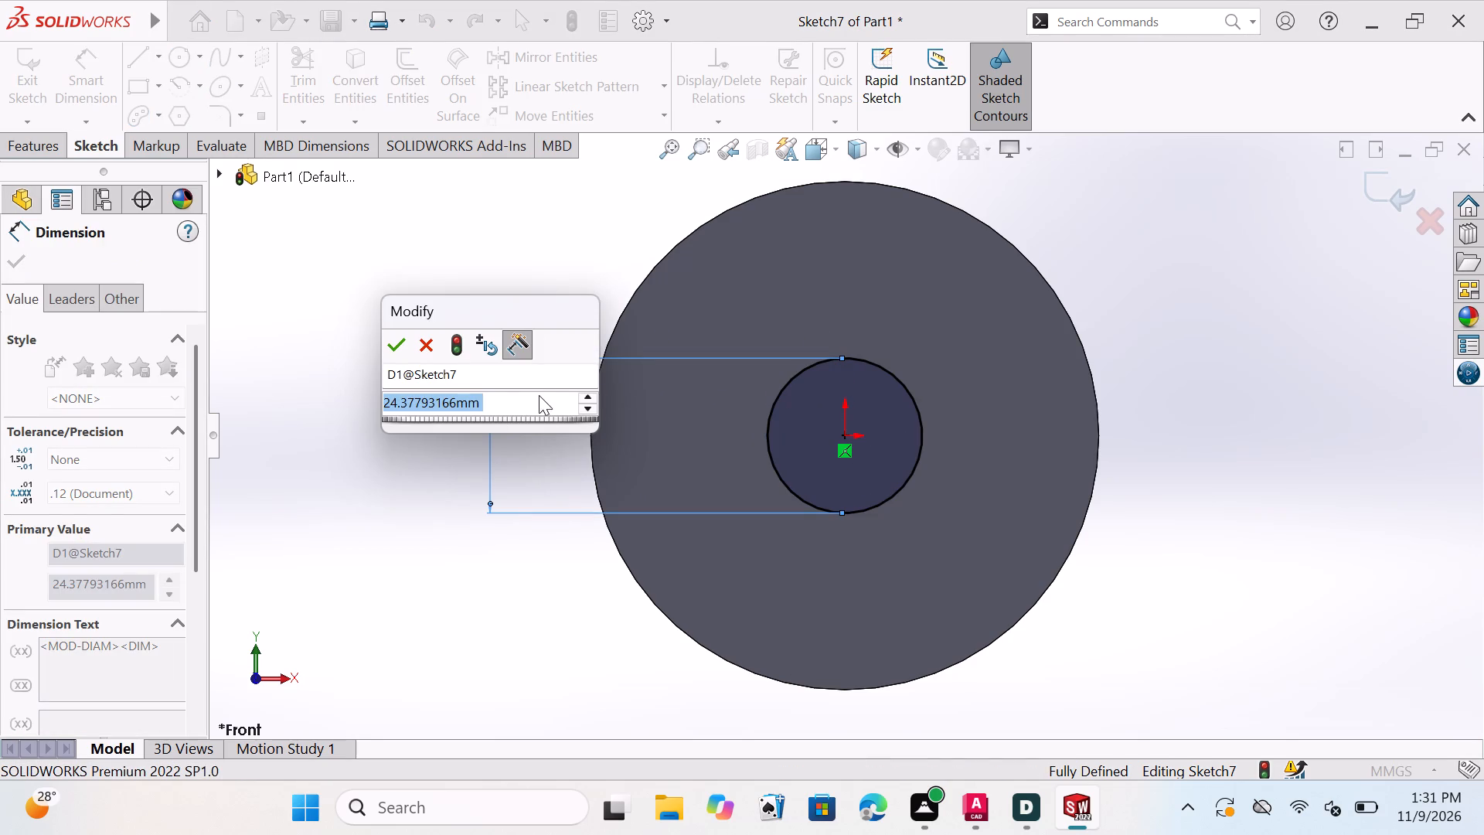
click(528, 400)
key(BackSpace)
key(BackSpace)
key(BackSpace)
key(BackSpace)
key(BackSpace)
key(BackSpace)
key(BackSpace)
key(BackSpace)
key(BackSpace)
key(BackSpace)
key(BackSpace)
key(BackSpace)
key(BackSpace)
key(BackSpace)
key(BackSpace)
key(BackSpace)
key(BackSpace)
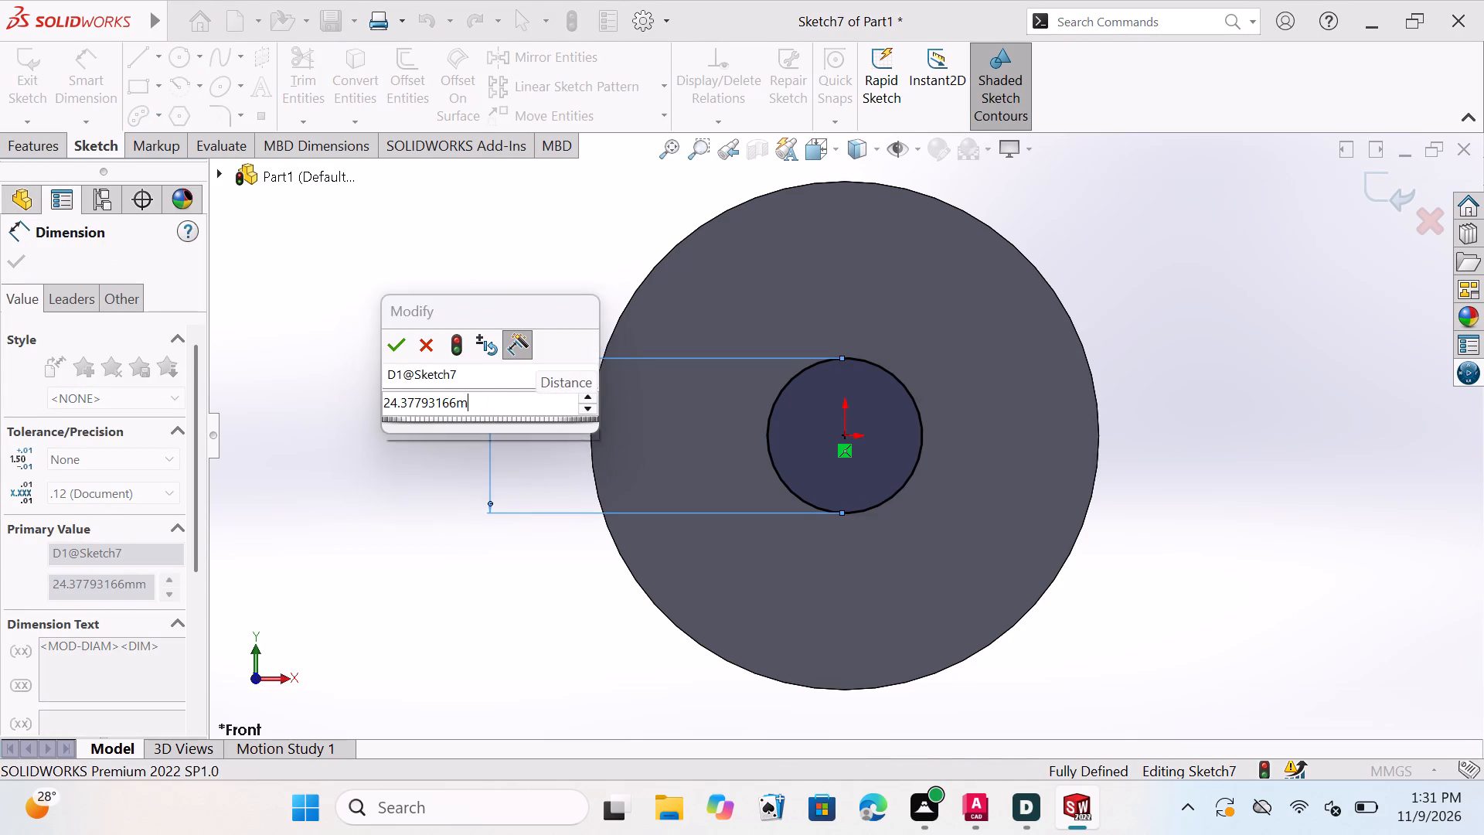
key(BackSpace)
key(3)
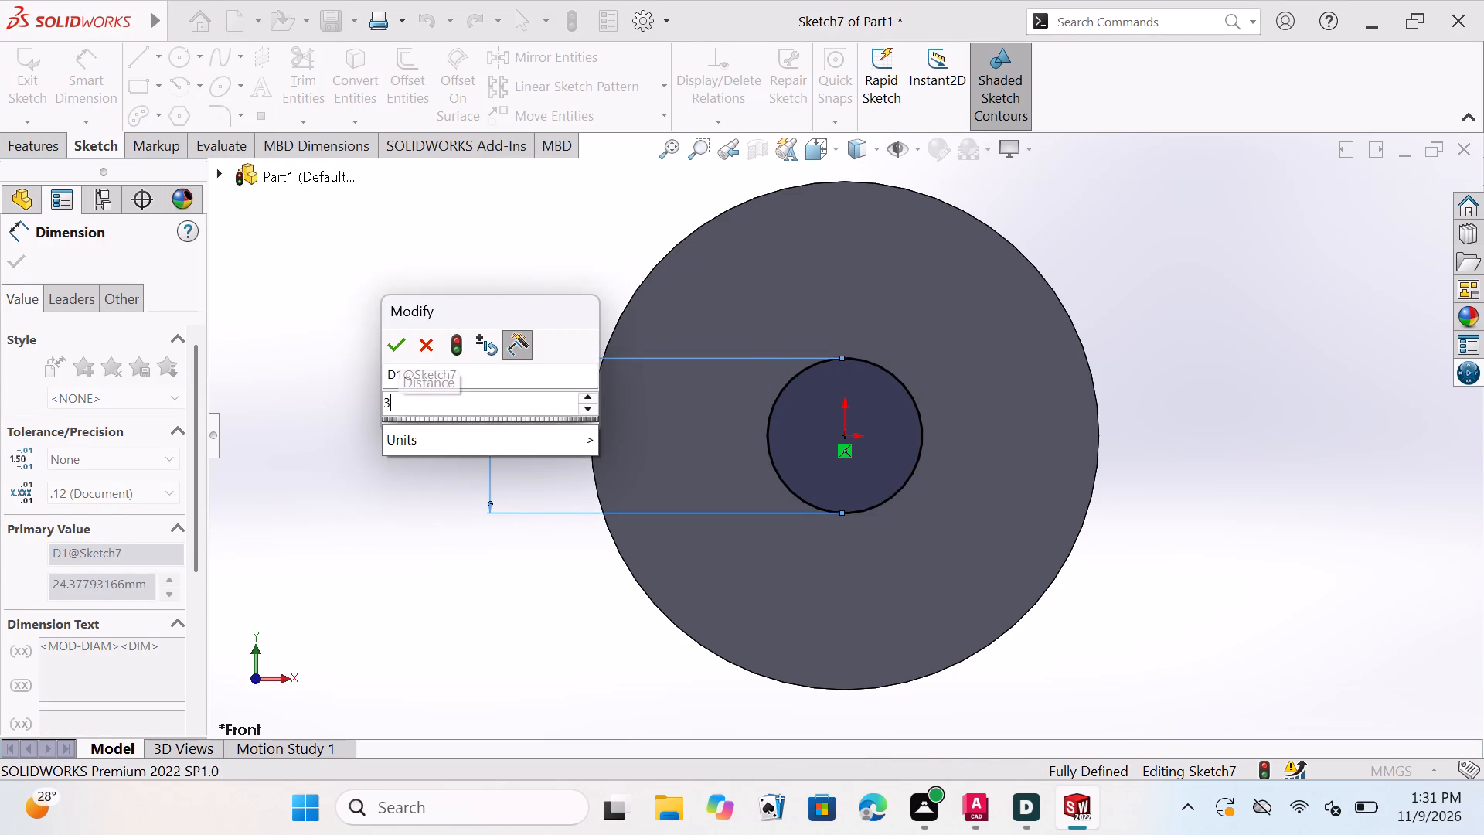
key(0)
click(397, 346)
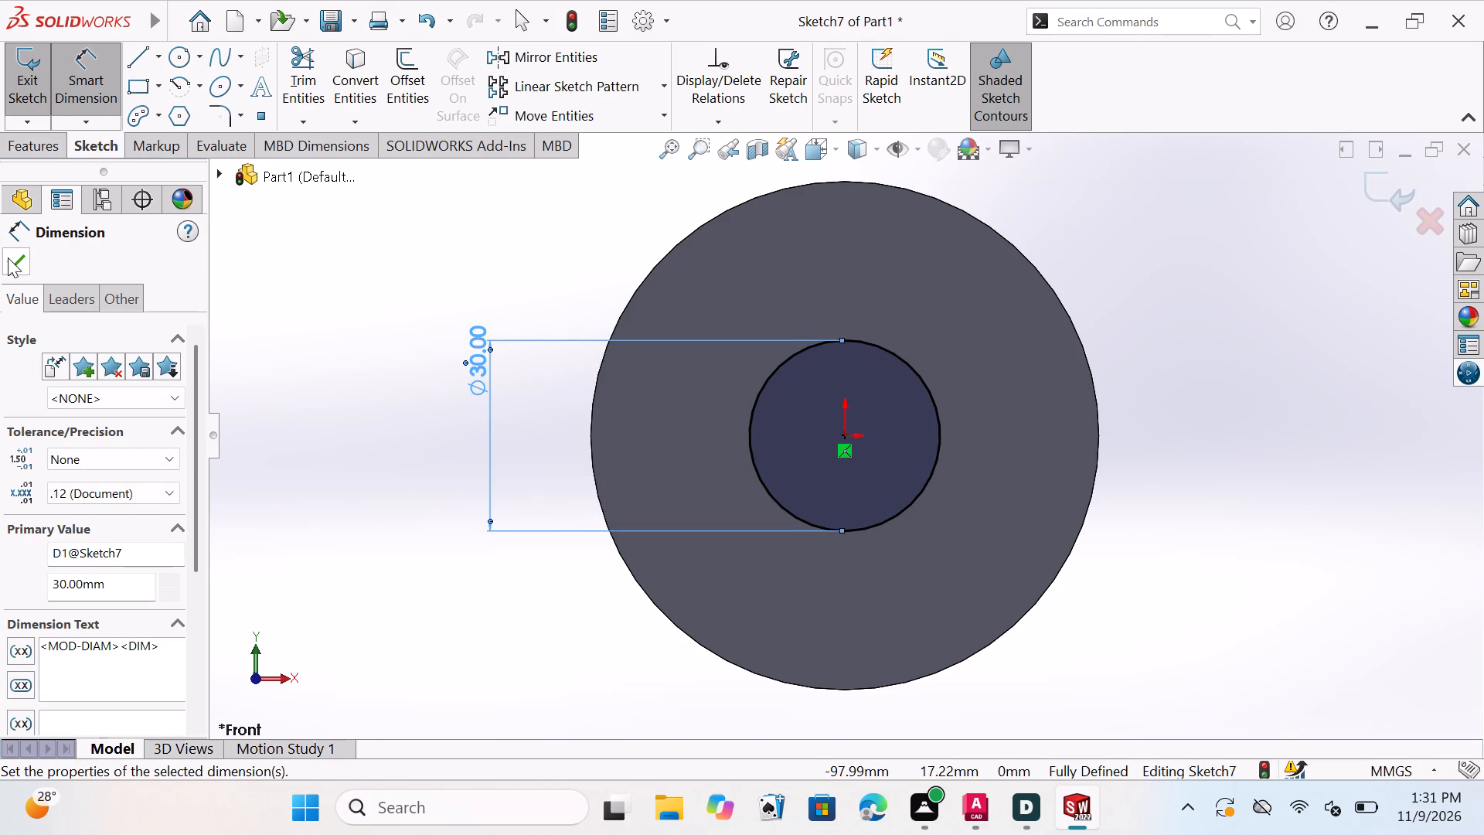
click(8, 257)
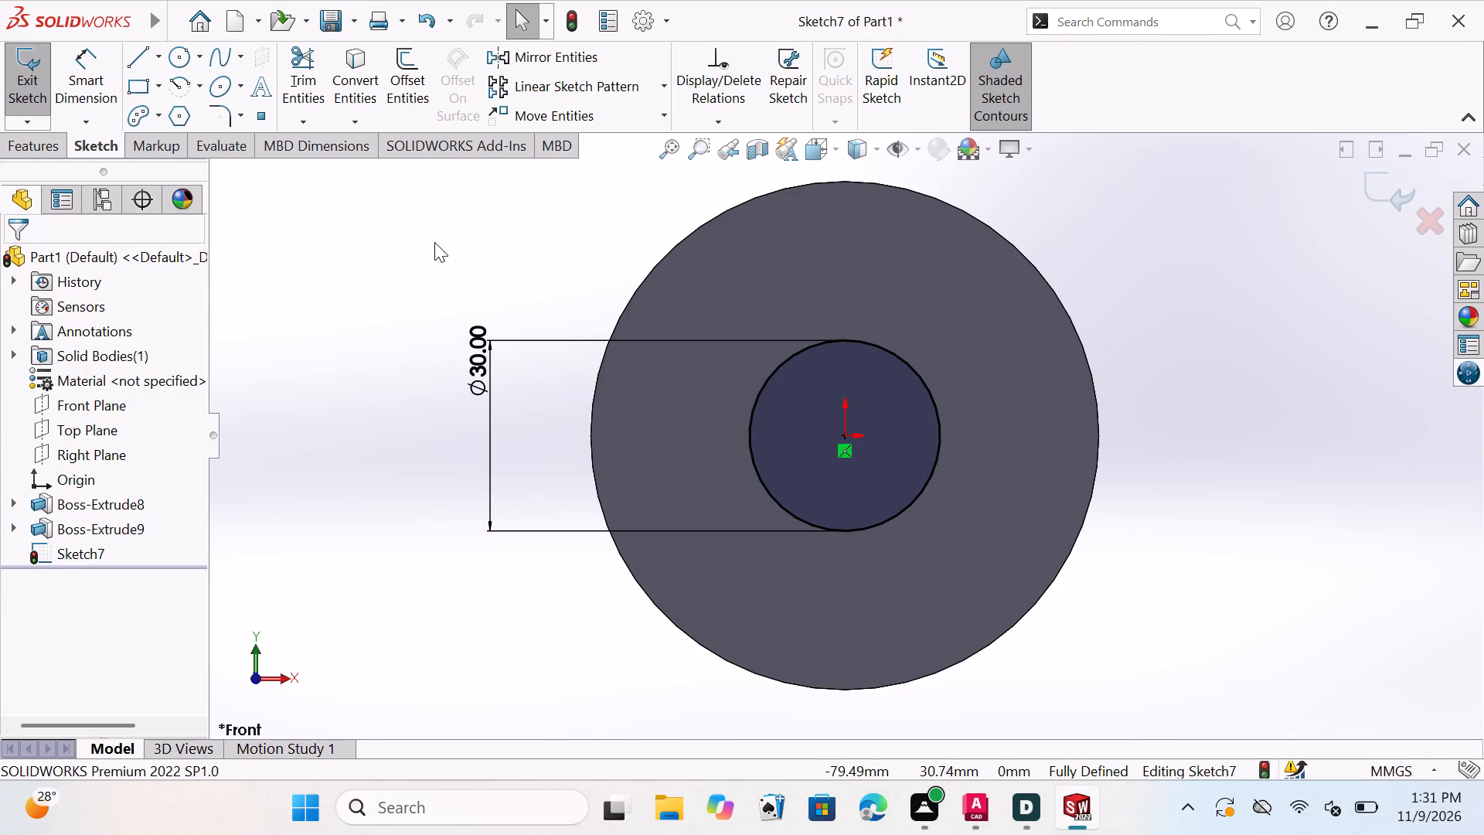
Extrude the 30 mm circle as a blind boss 60 mm deep in the reversed direction, through the existing stepped sections.
middle_drag(1166, 344, 1063, 414)
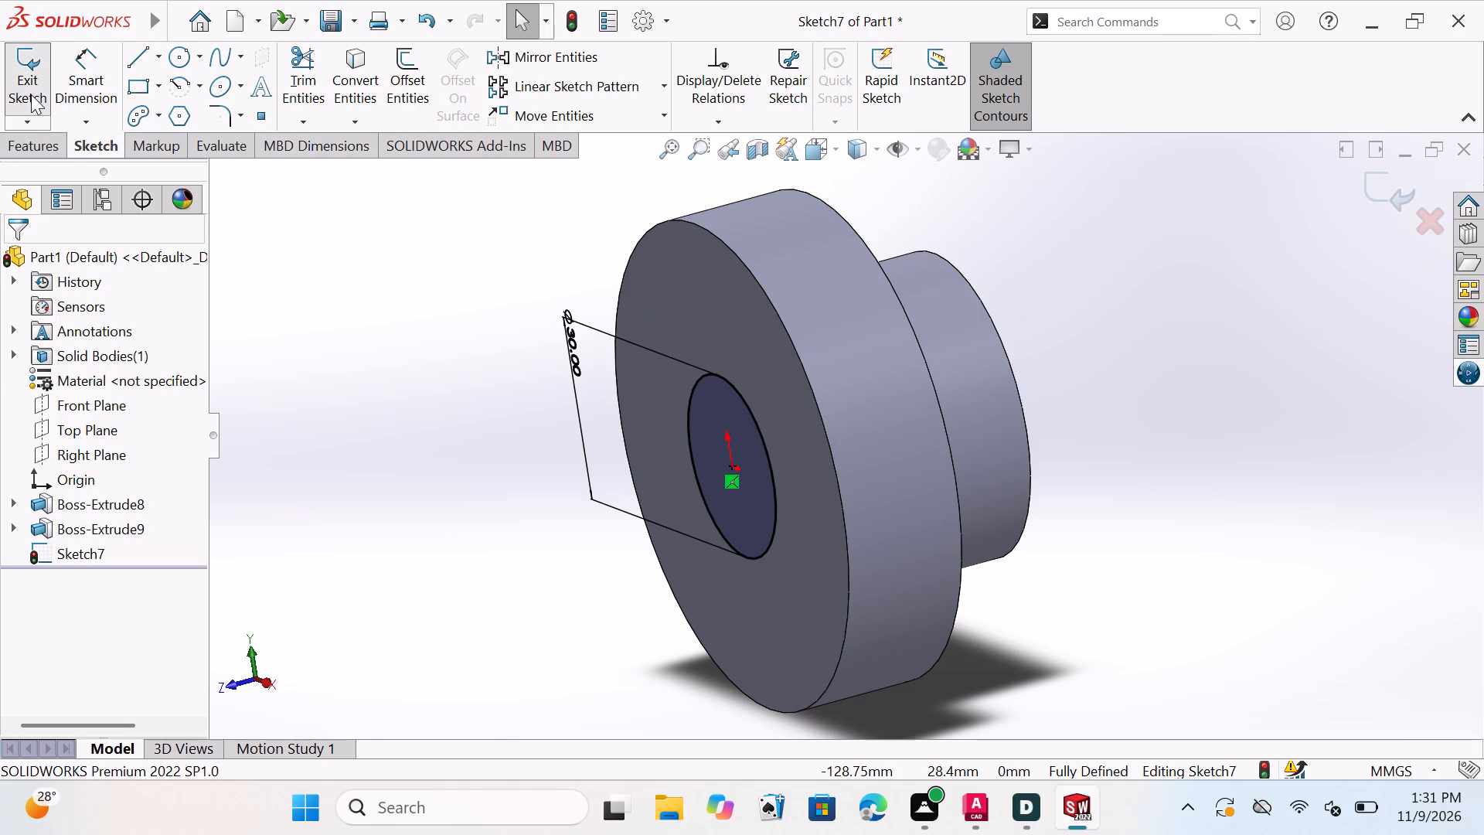
click(31, 143)
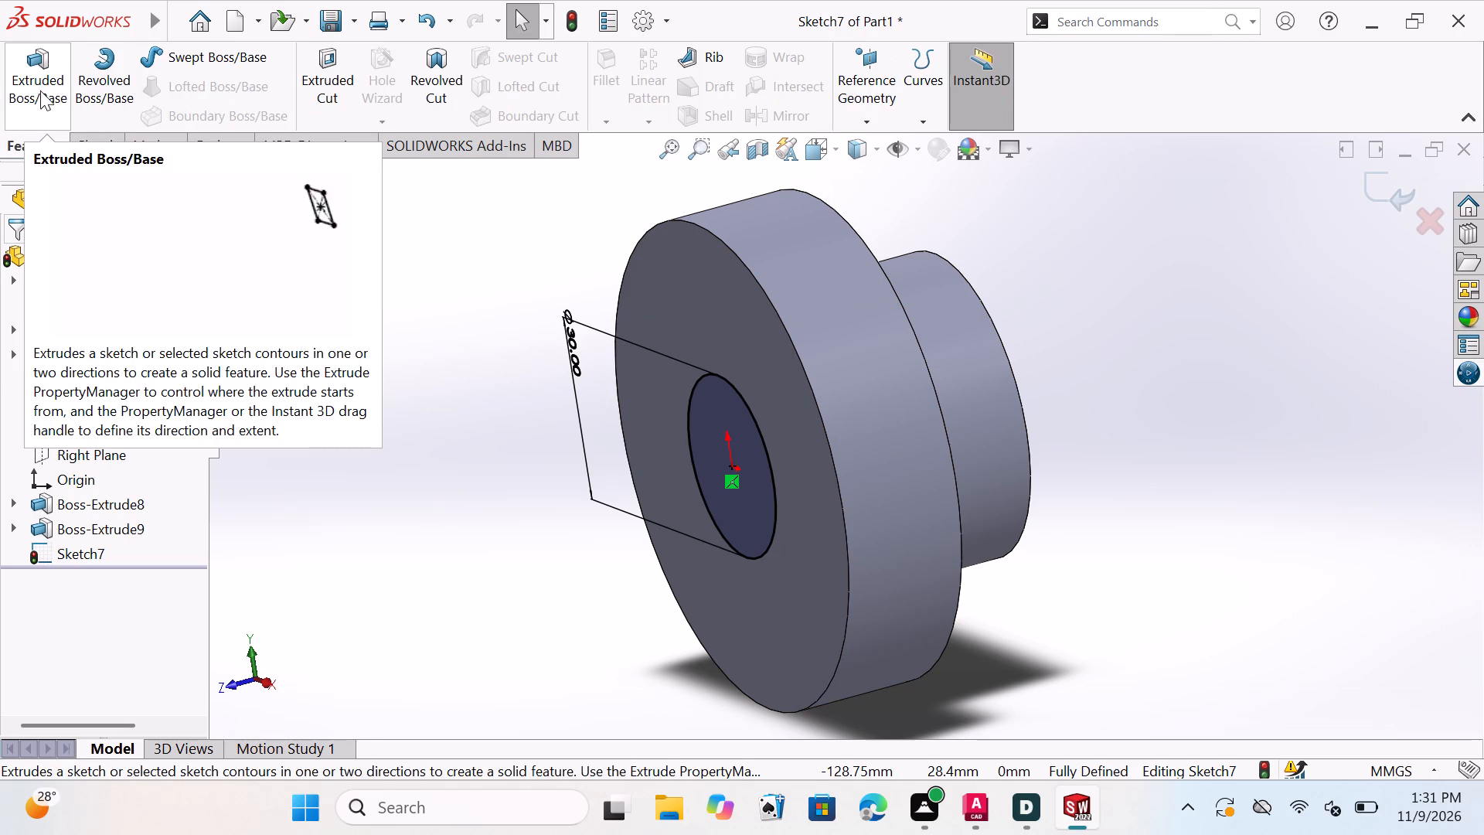
click(38, 89)
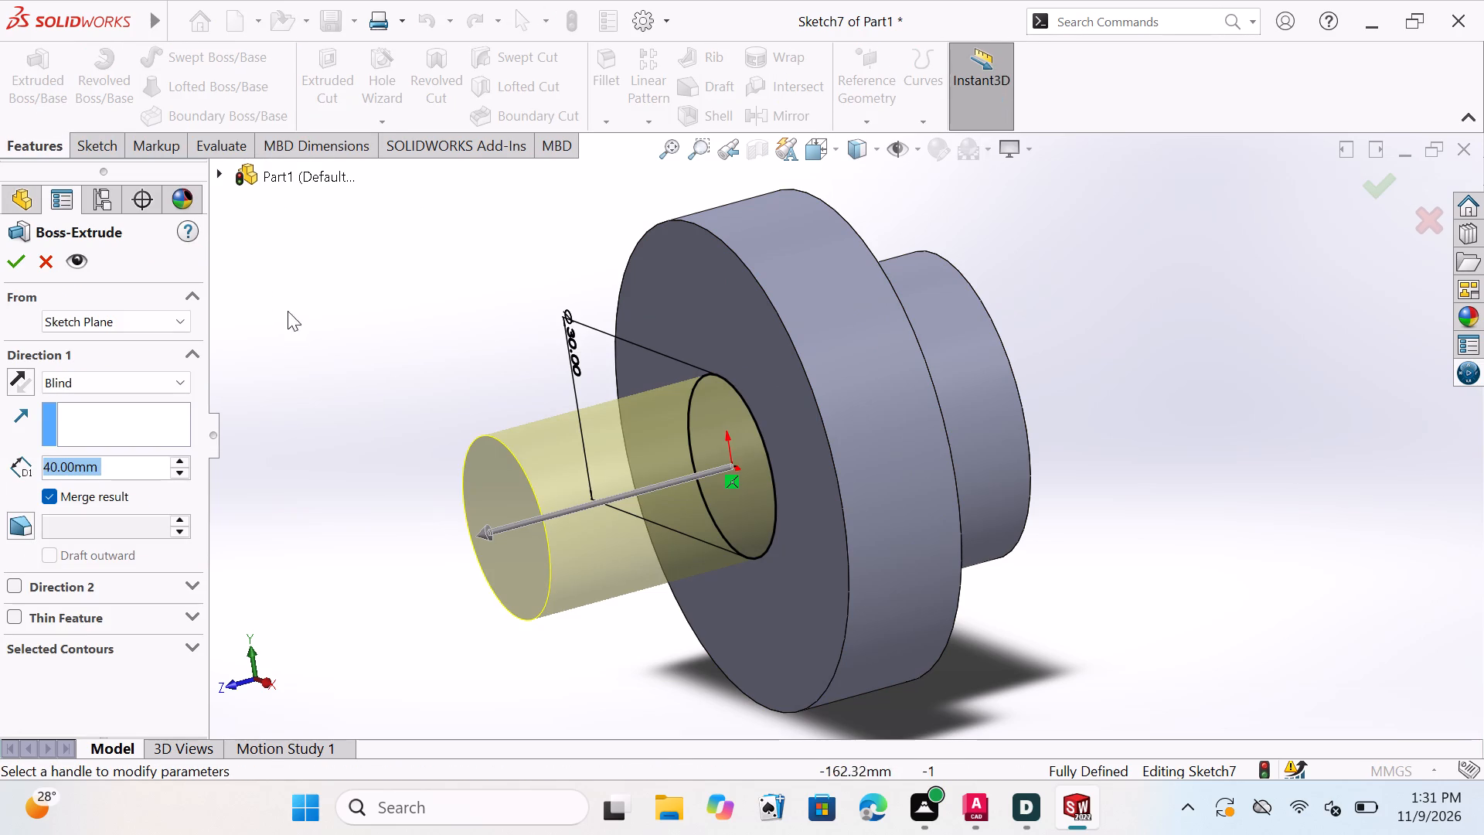
click(23, 380)
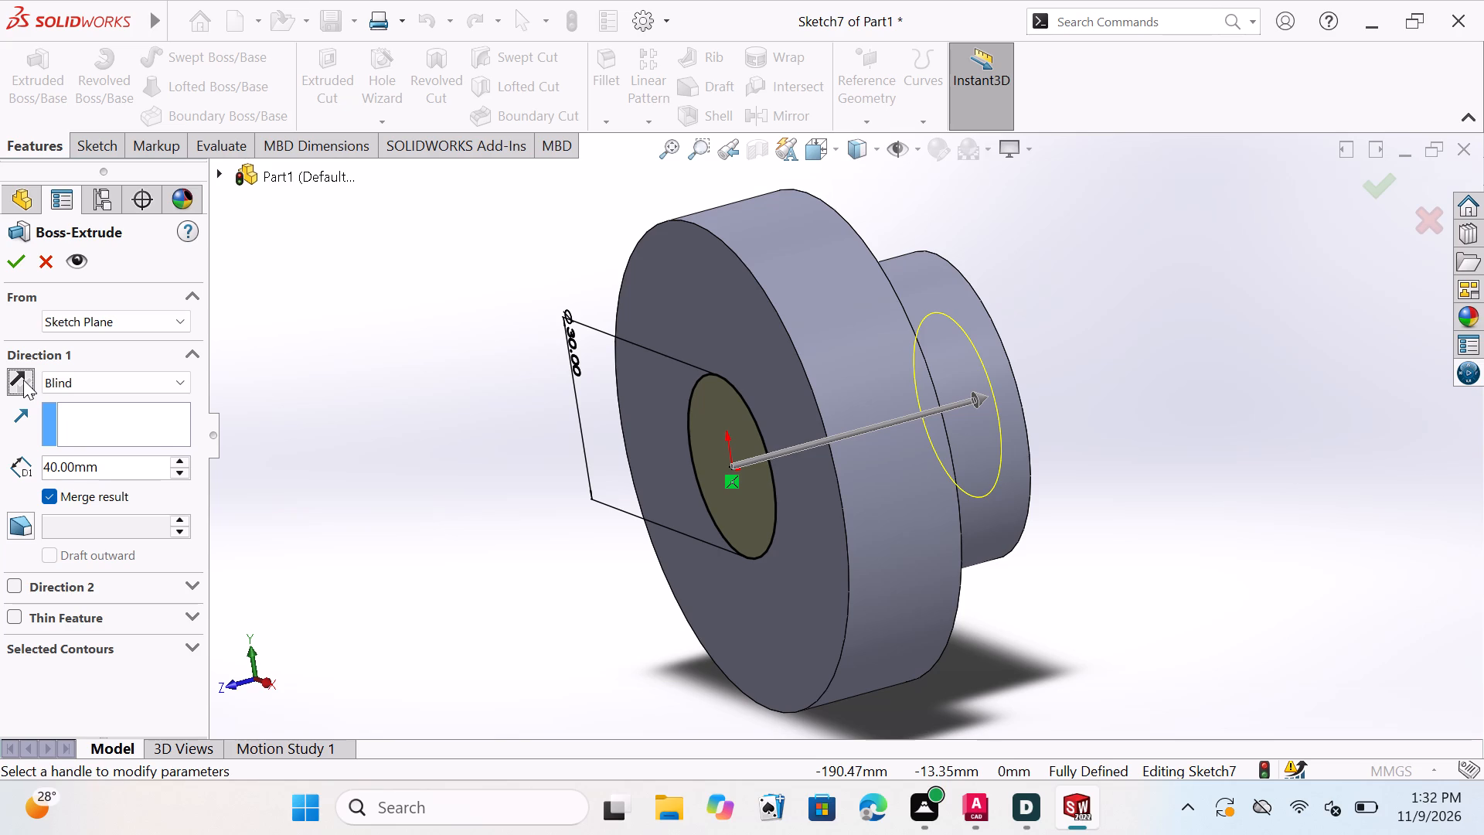
click(114, 471)
key(BackSpace)
key(BackSpace)
key(BackSpace)
key(BackSpace)
key(BackSpace)
key(BackSpace)
key(BackSpace)
key(BackSpace)
key(BackSpace)
key(BackSpace)
key(BackSpace)
key(BackSpace)
key(BackSpace)
key(BackSpace)
key(BackSpace)
key(BackSpace)
key(BackSpace)
key(BackSpace)
key(BackSpace)
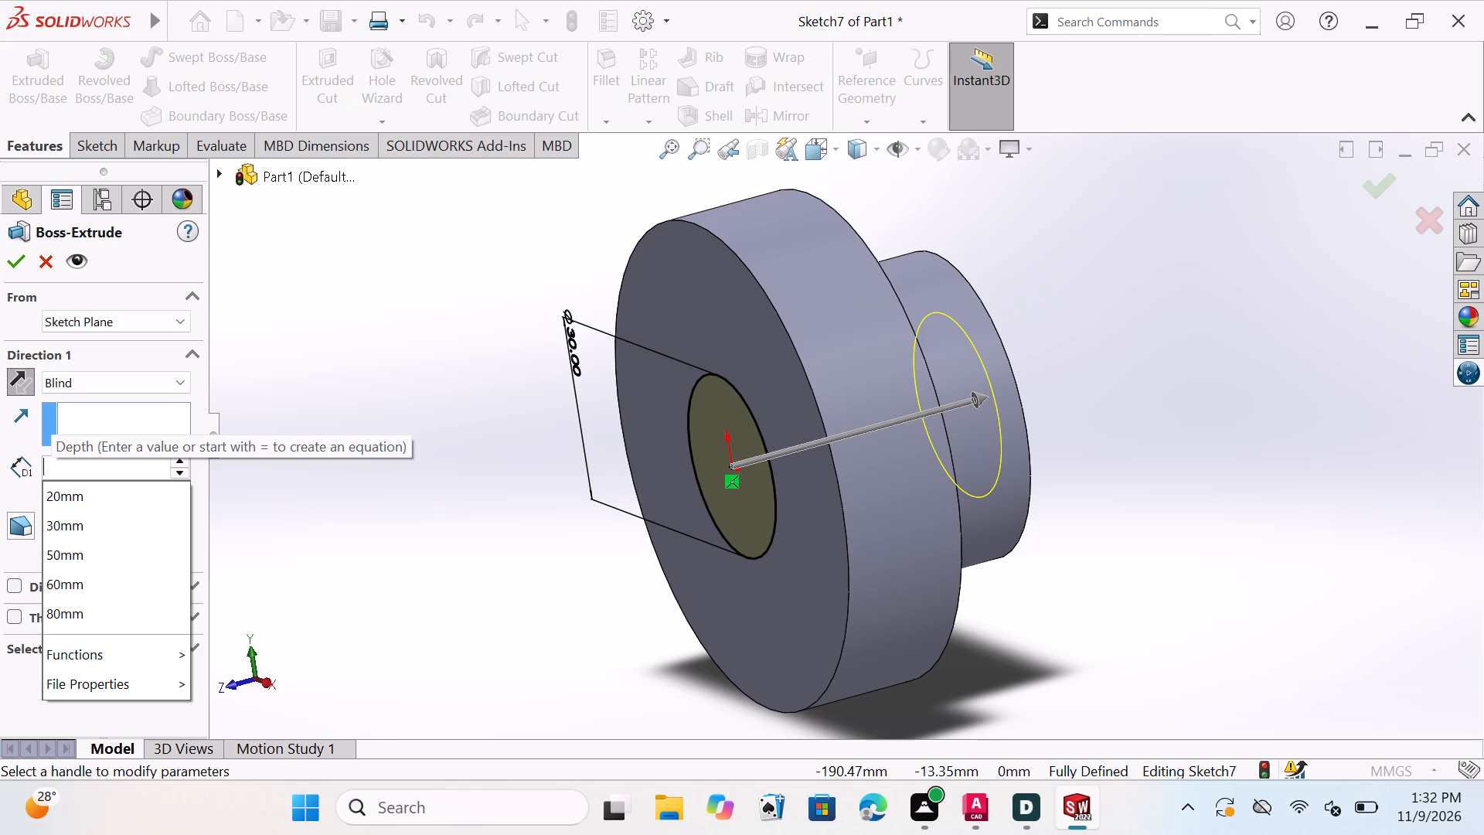
key(6)
key(0)
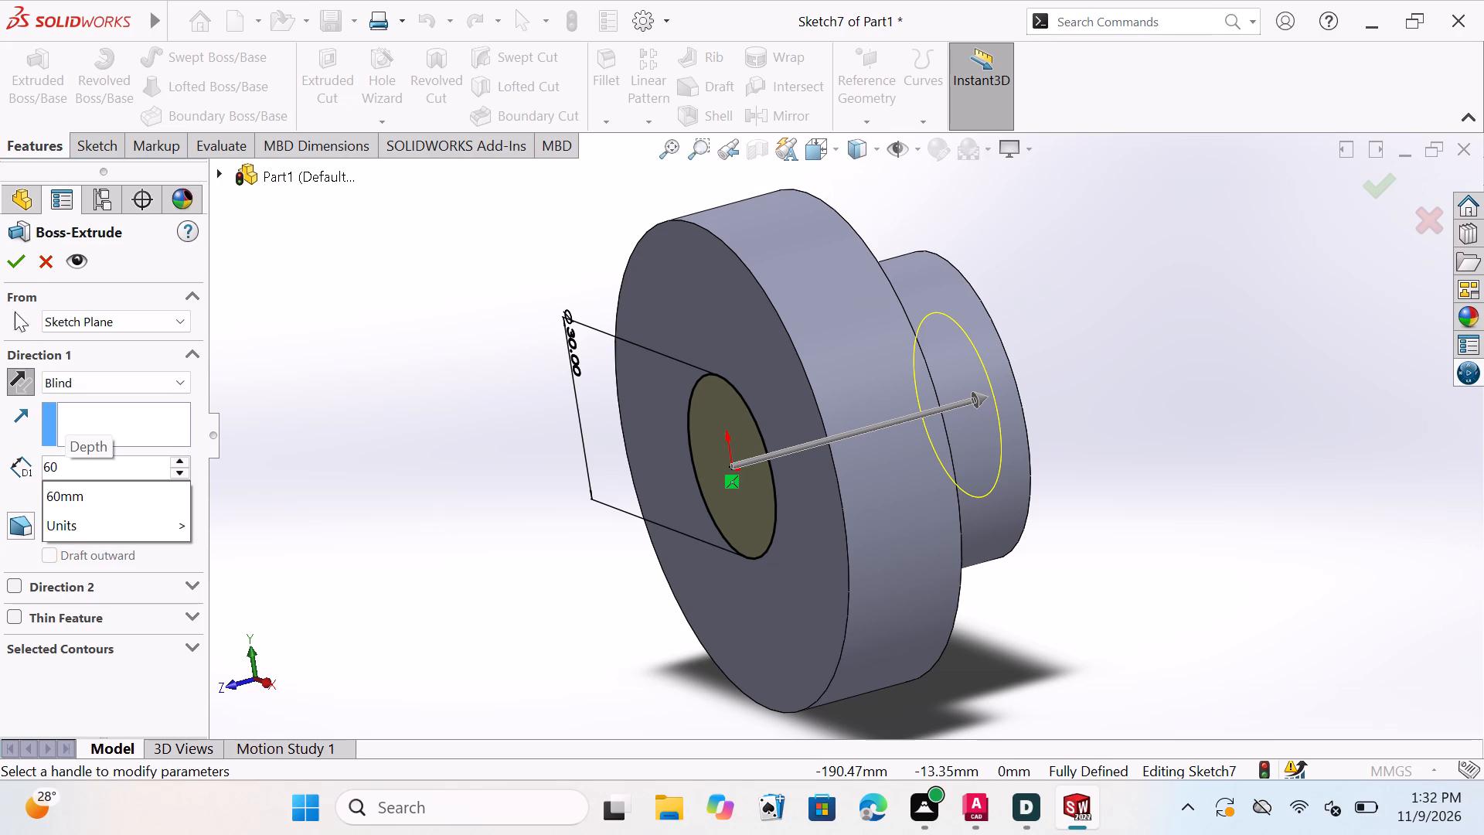
click(11, 257)
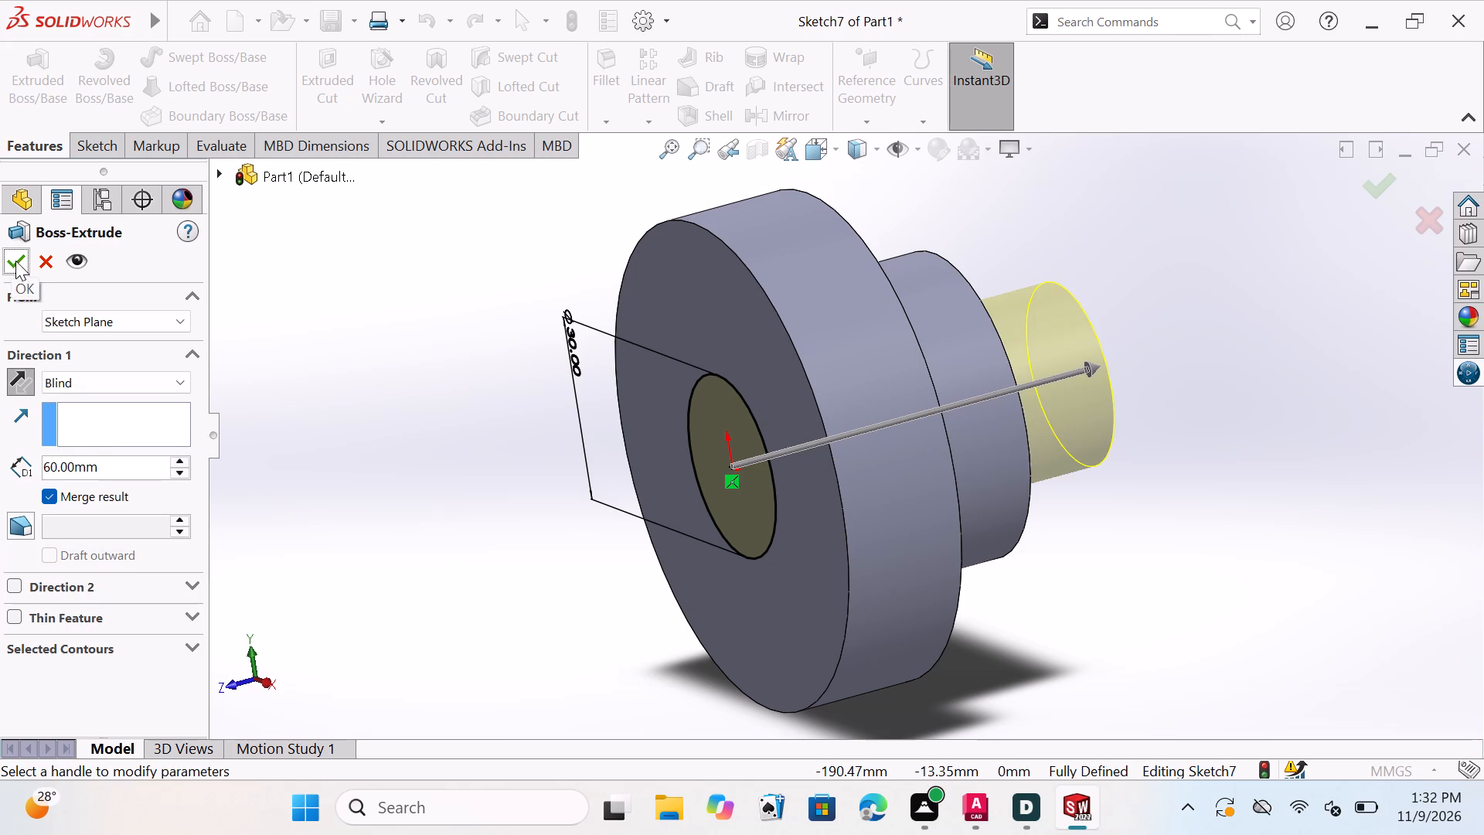
click(15, 258)
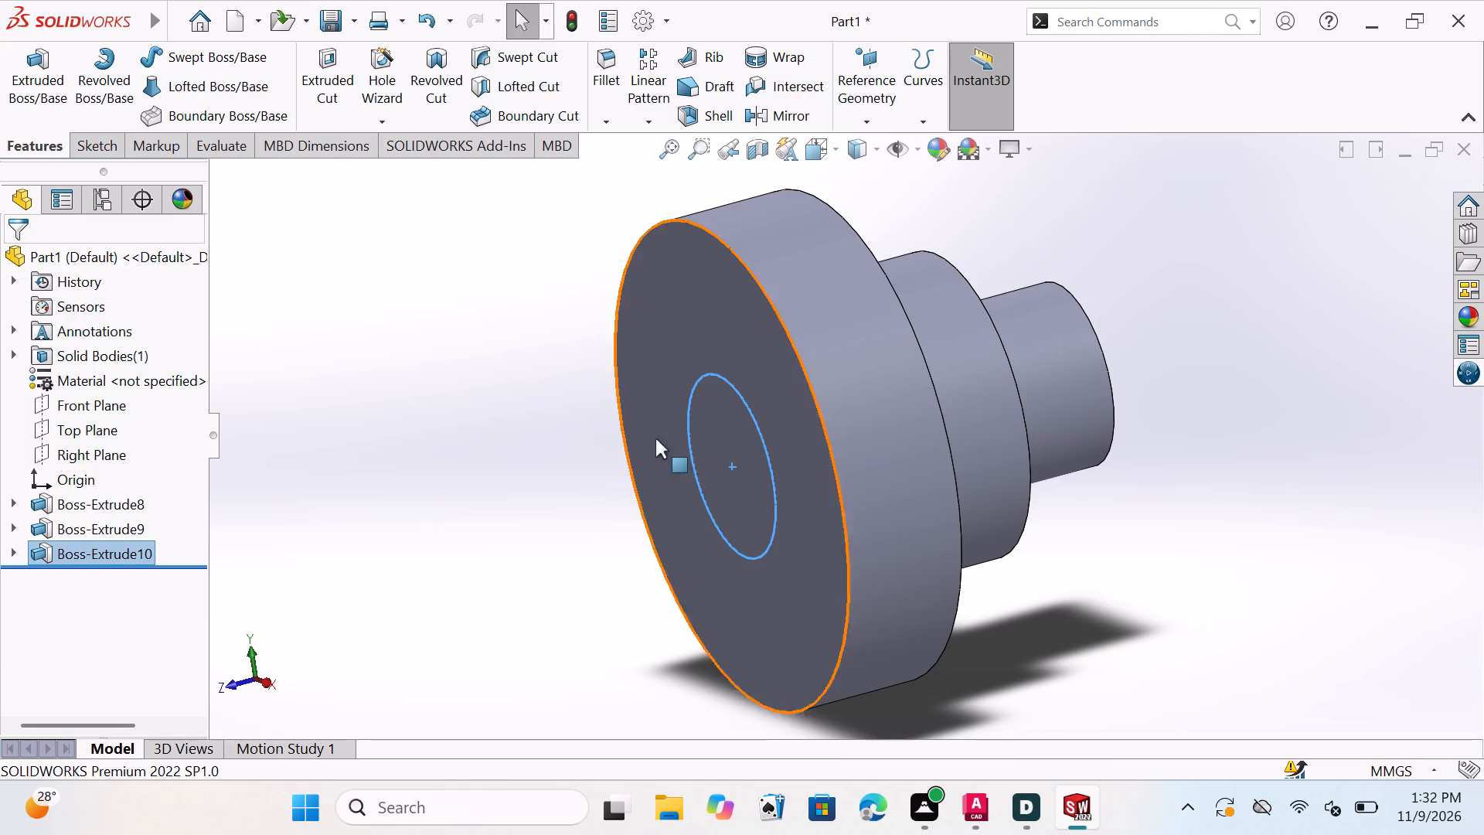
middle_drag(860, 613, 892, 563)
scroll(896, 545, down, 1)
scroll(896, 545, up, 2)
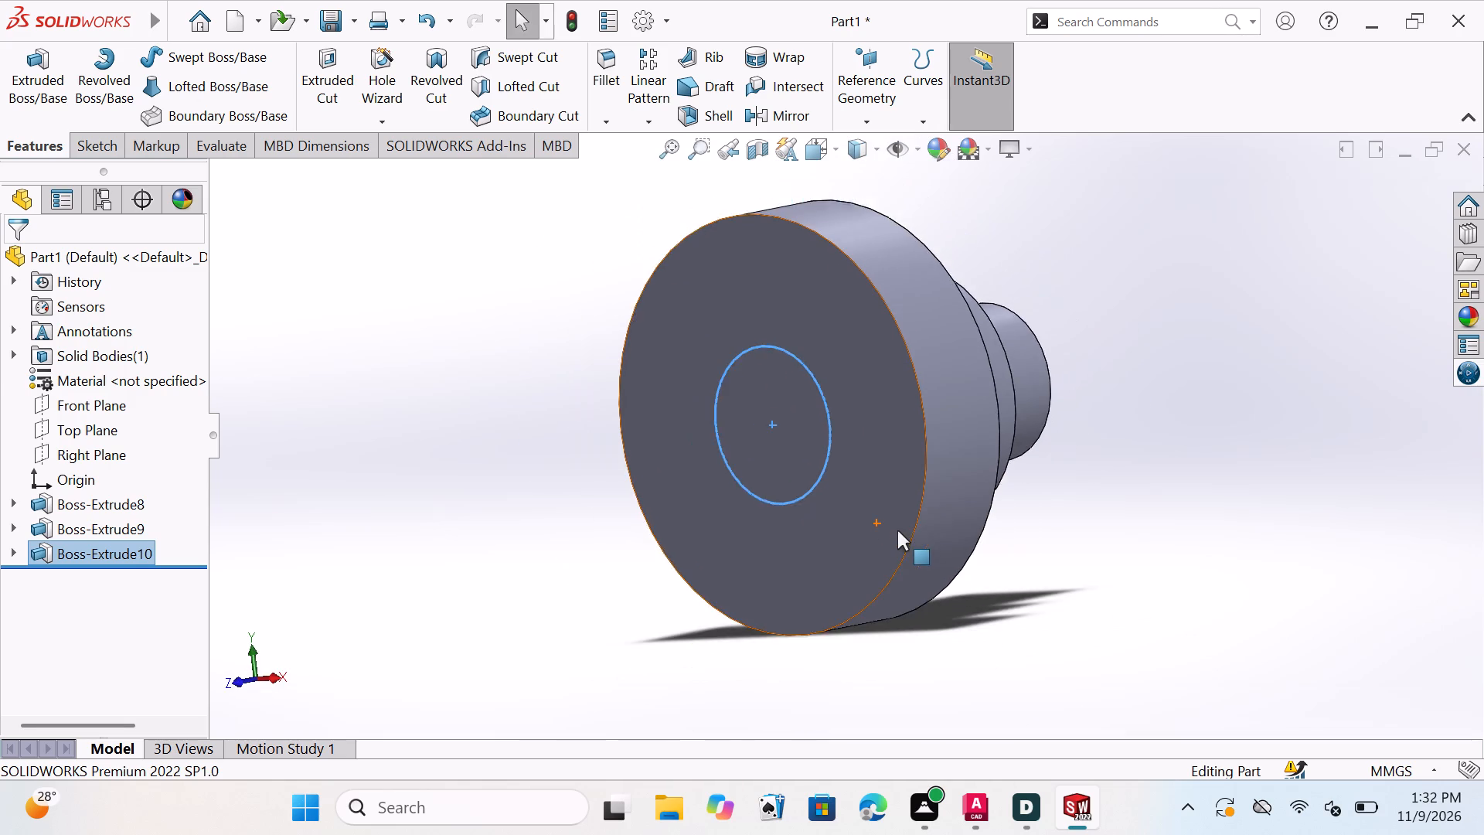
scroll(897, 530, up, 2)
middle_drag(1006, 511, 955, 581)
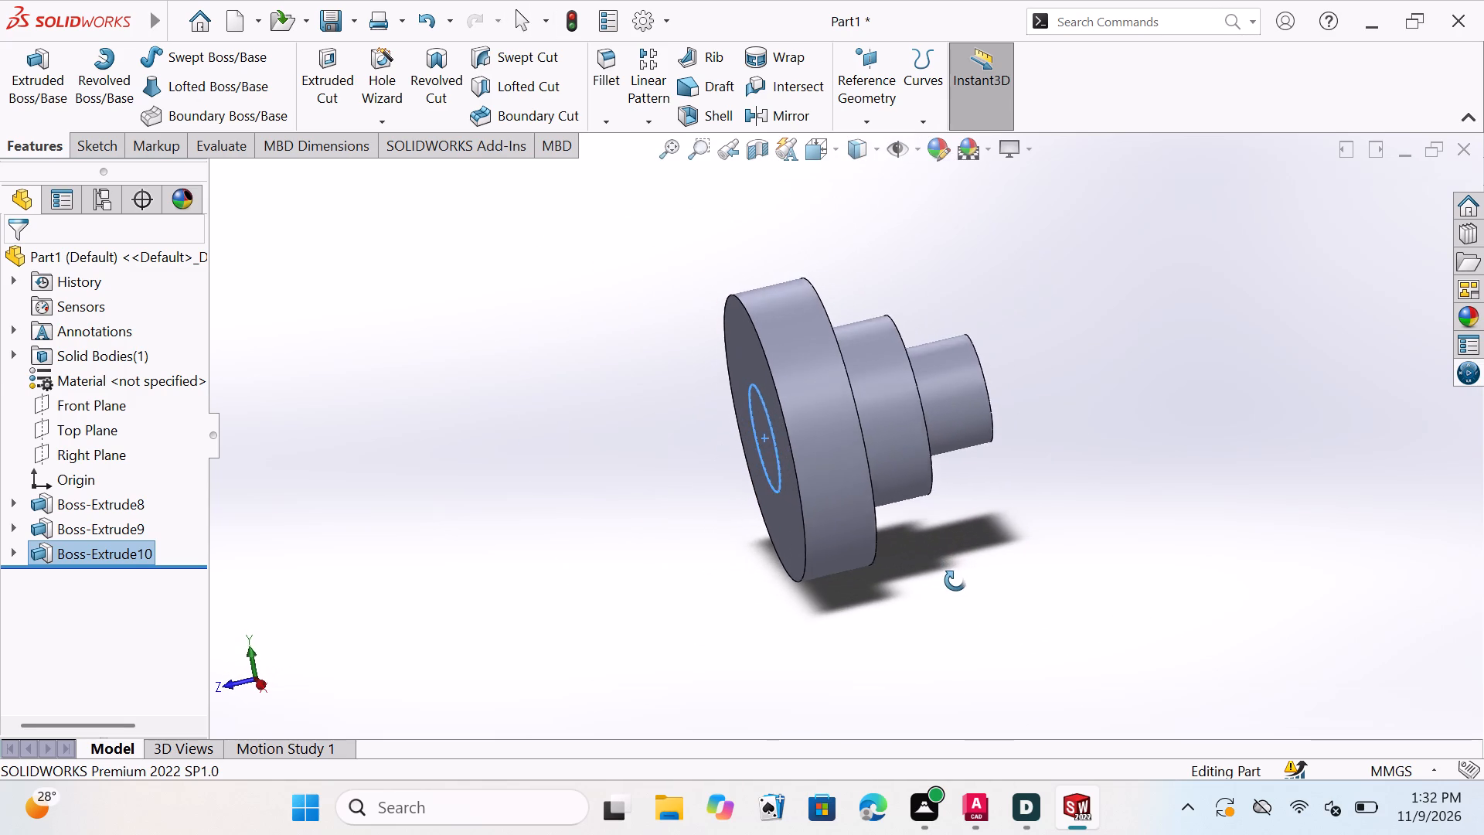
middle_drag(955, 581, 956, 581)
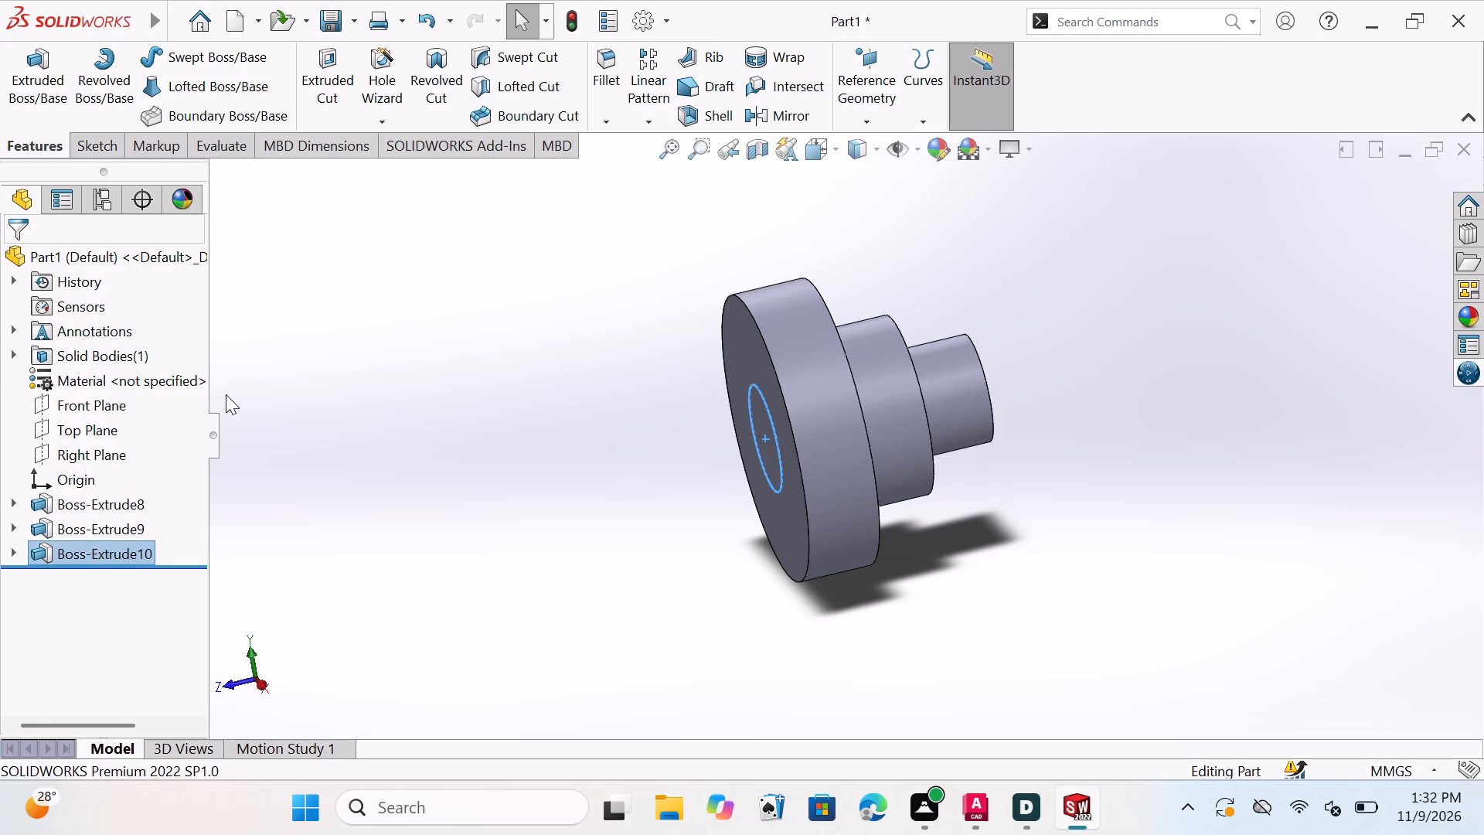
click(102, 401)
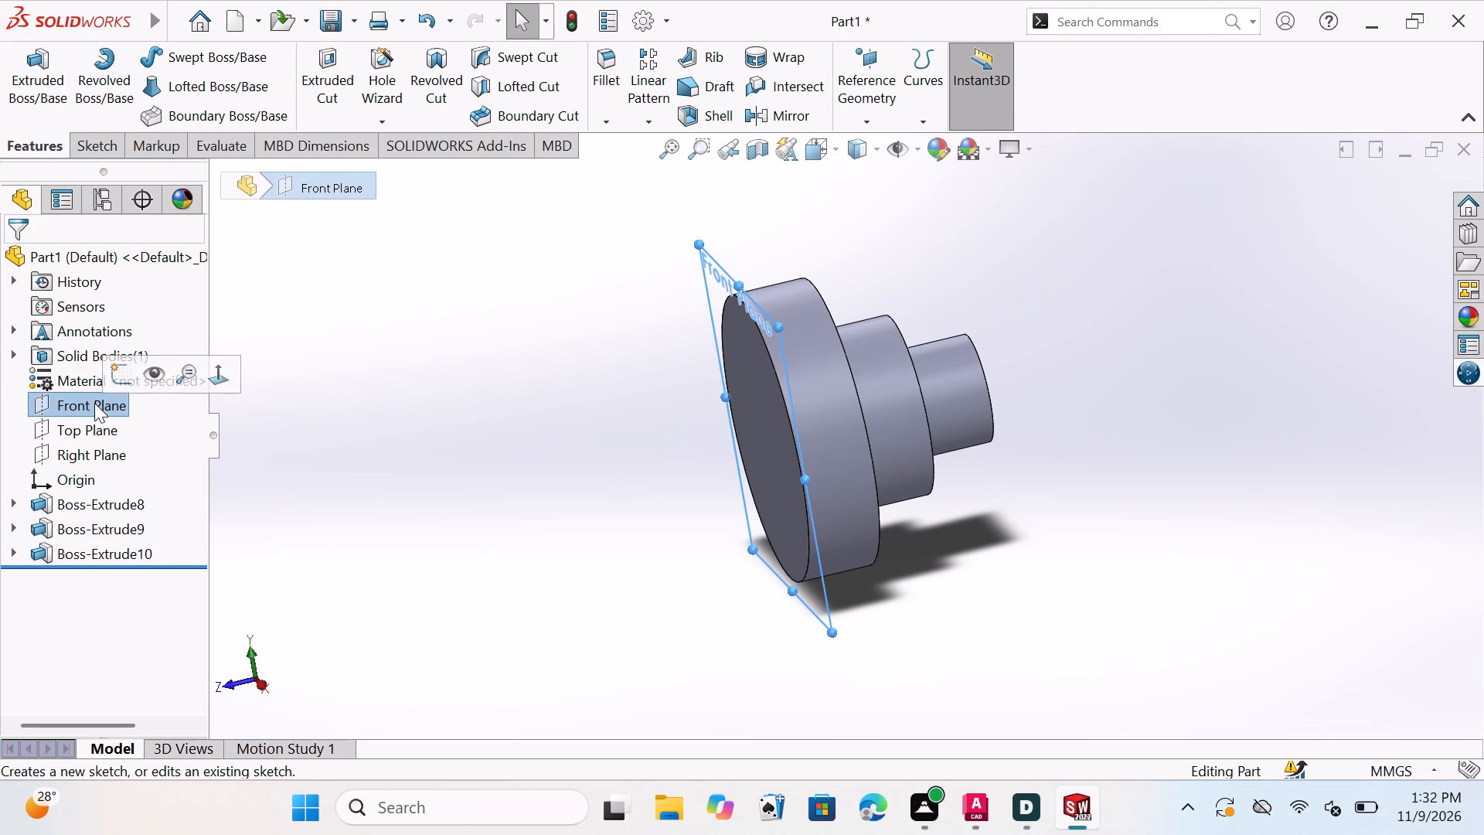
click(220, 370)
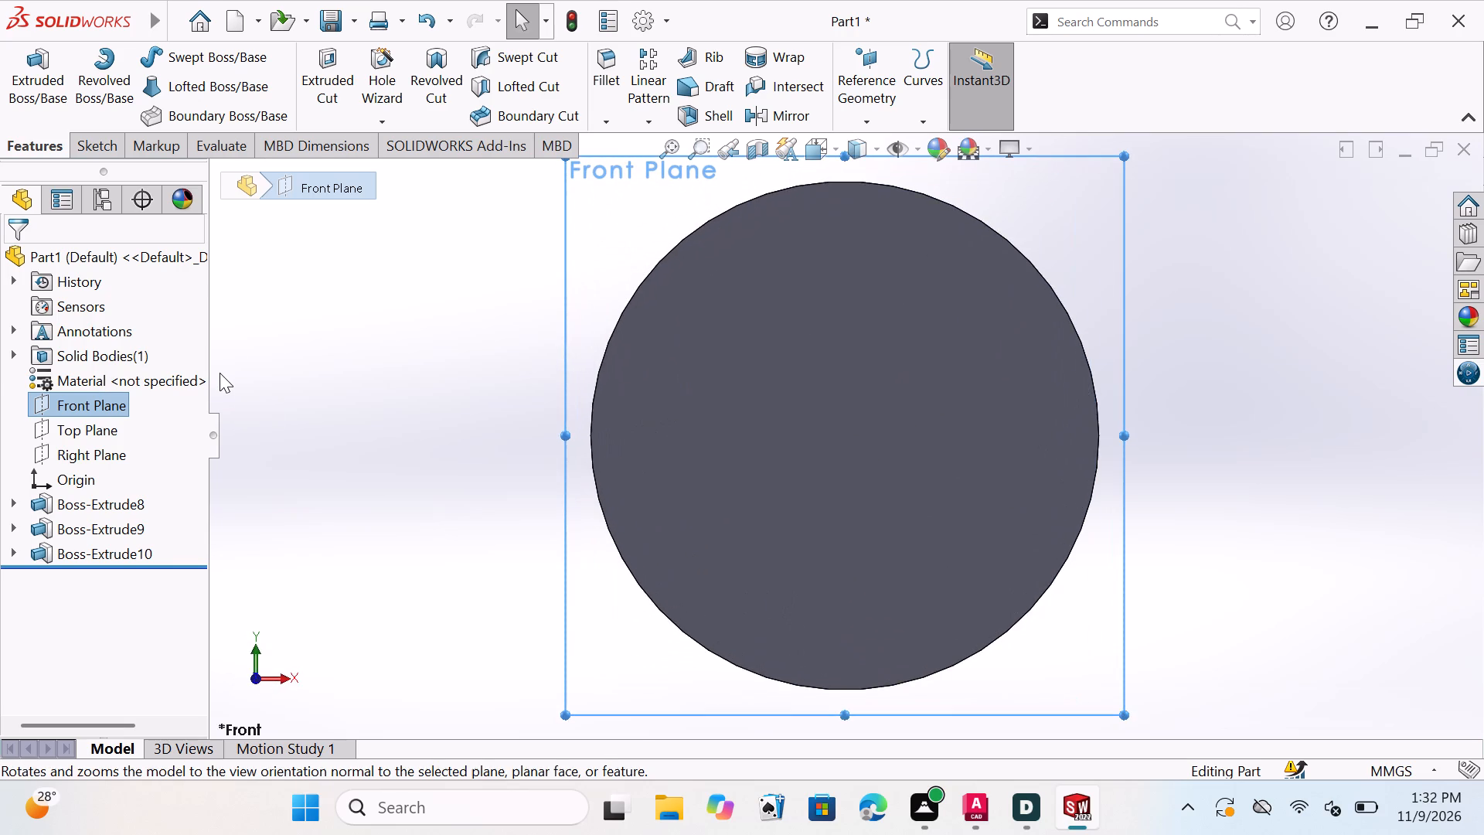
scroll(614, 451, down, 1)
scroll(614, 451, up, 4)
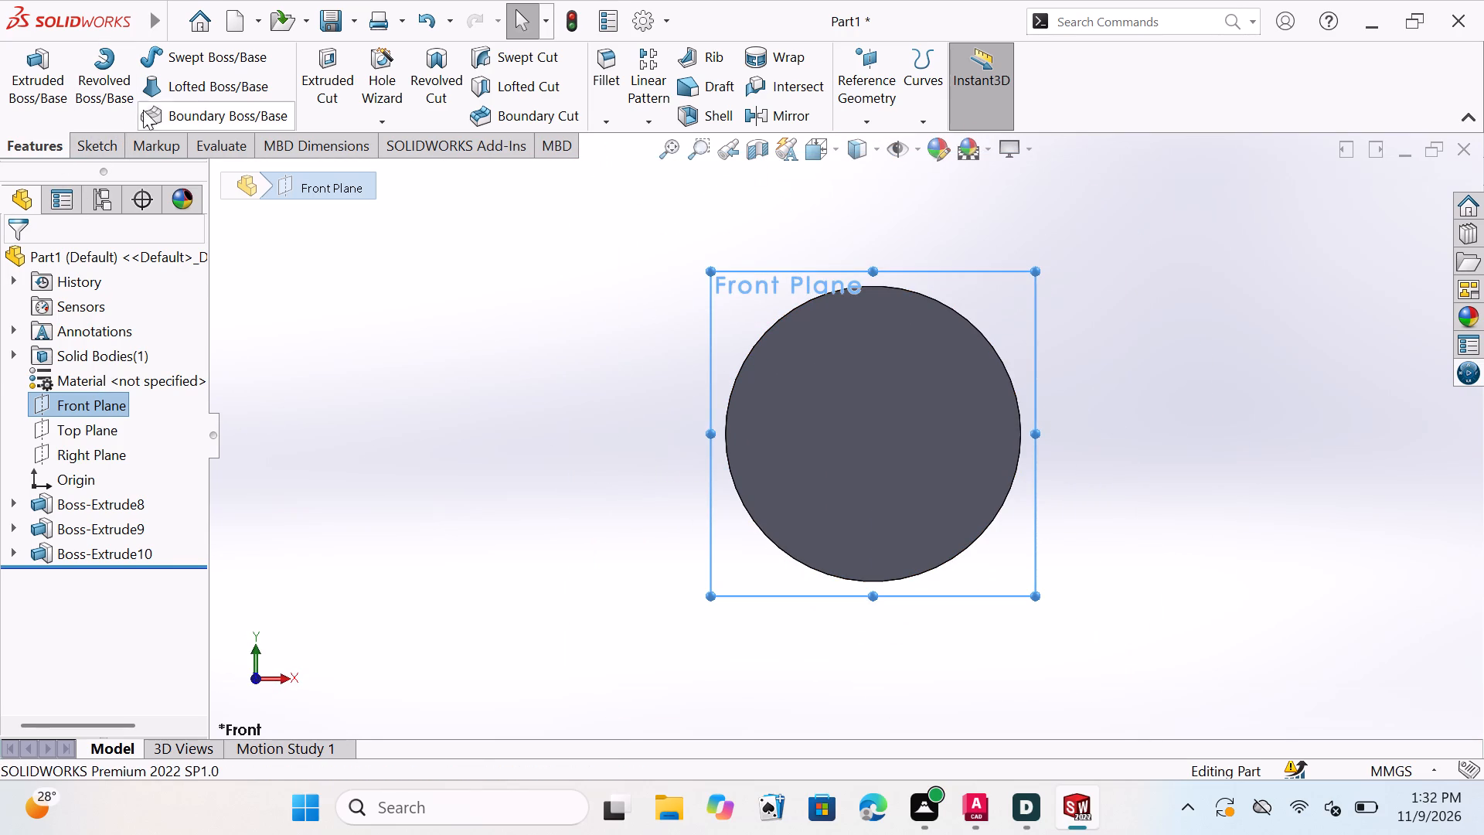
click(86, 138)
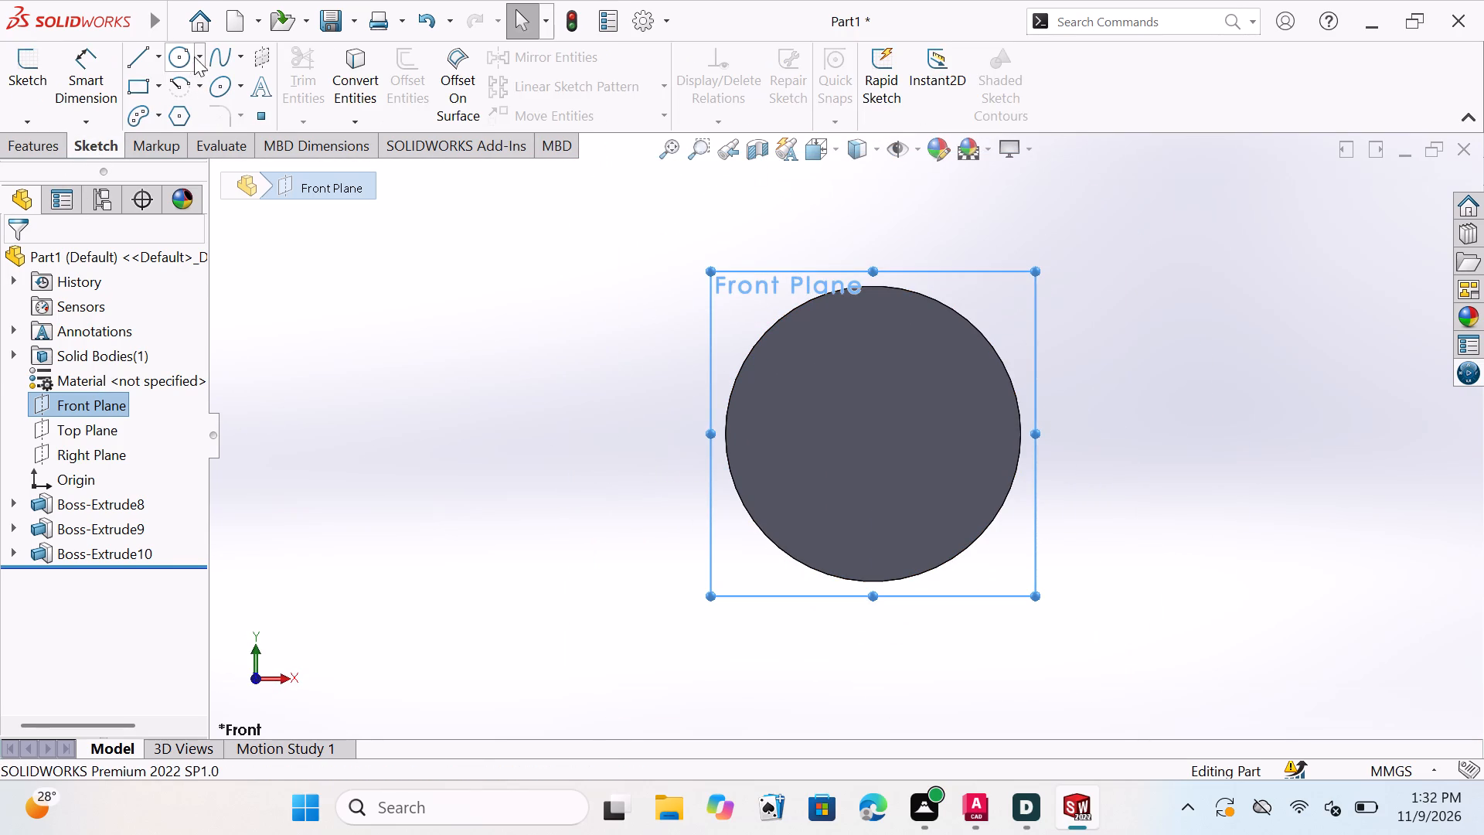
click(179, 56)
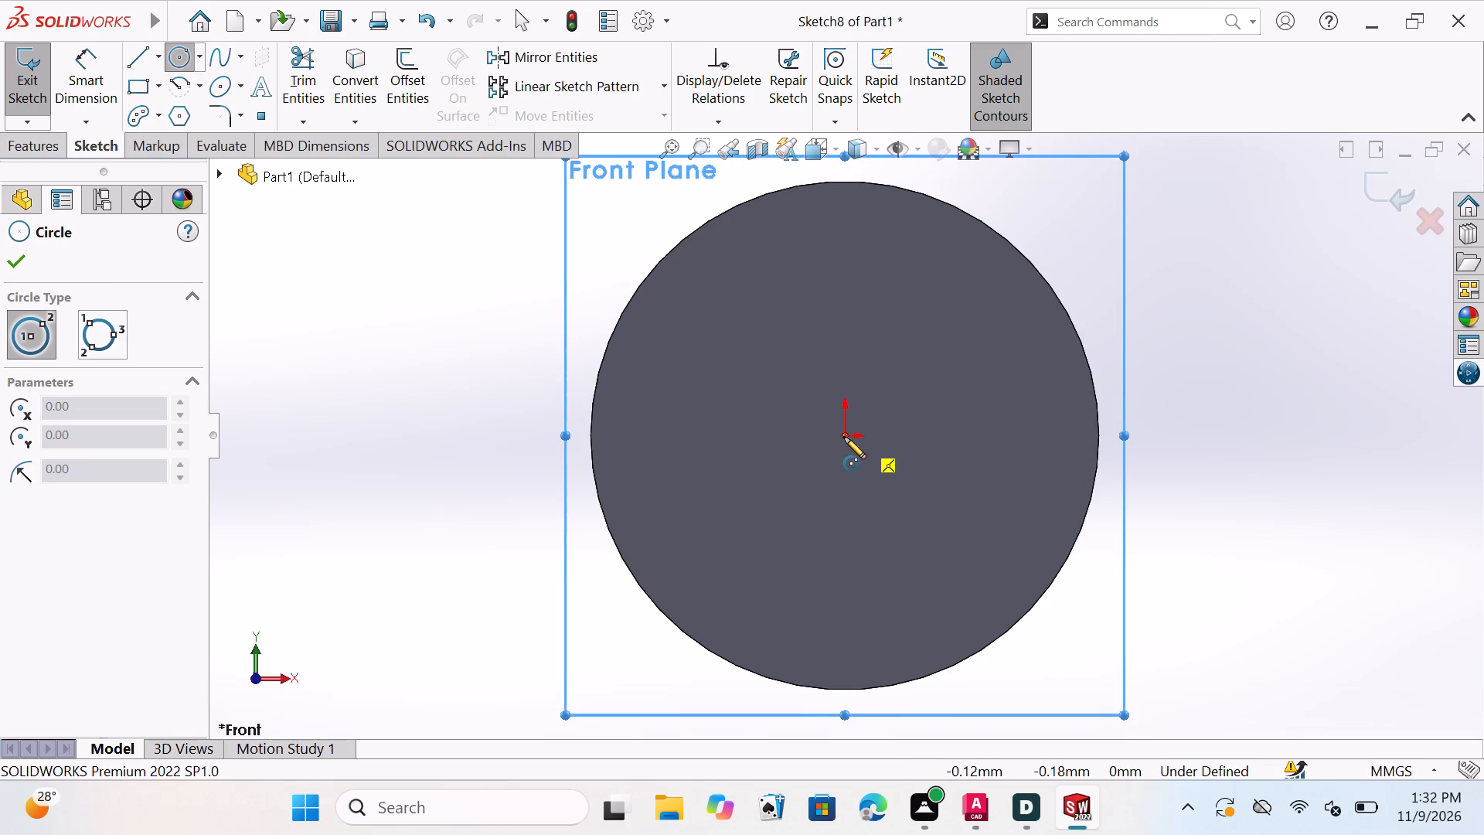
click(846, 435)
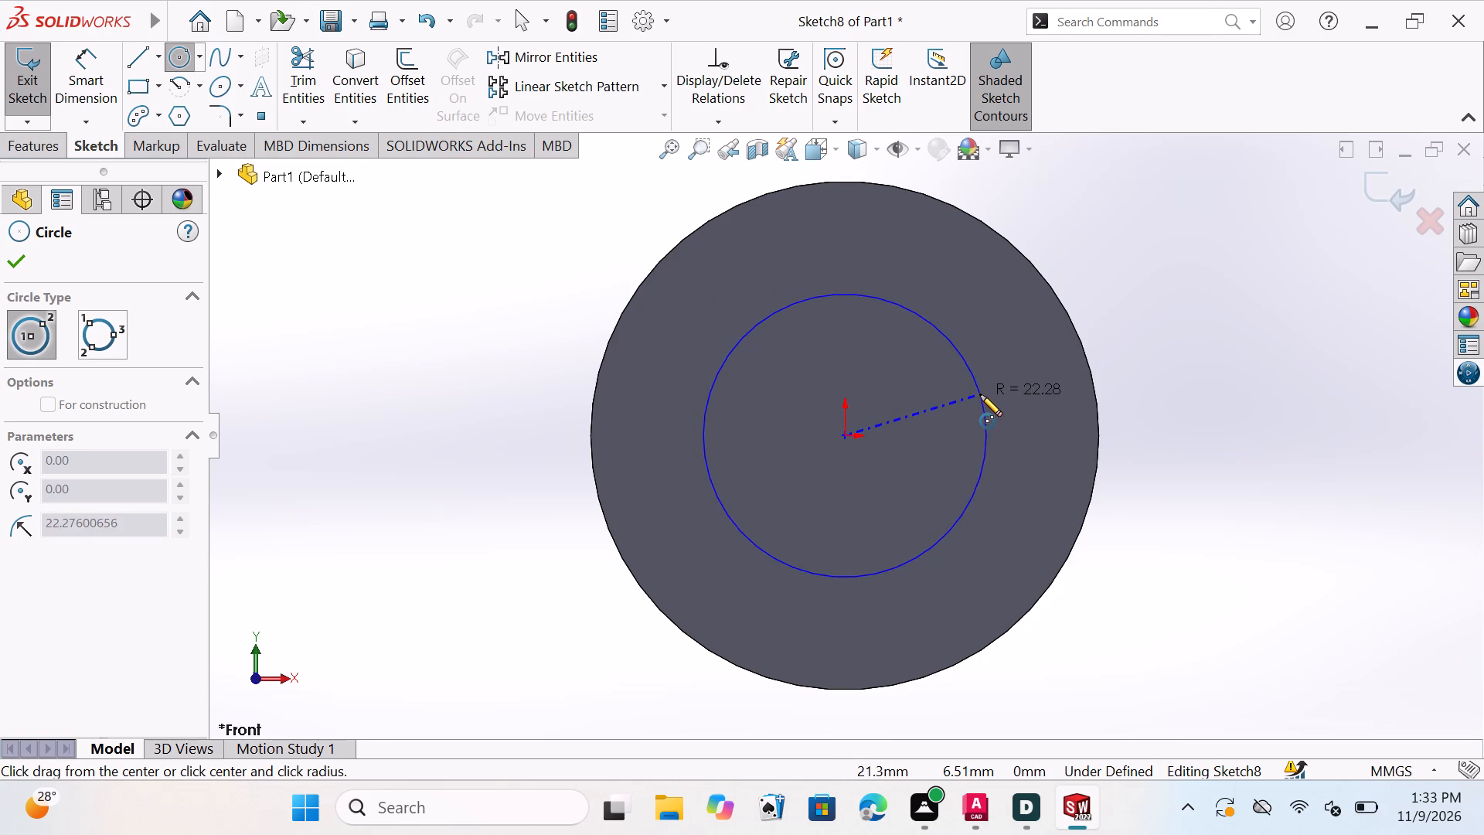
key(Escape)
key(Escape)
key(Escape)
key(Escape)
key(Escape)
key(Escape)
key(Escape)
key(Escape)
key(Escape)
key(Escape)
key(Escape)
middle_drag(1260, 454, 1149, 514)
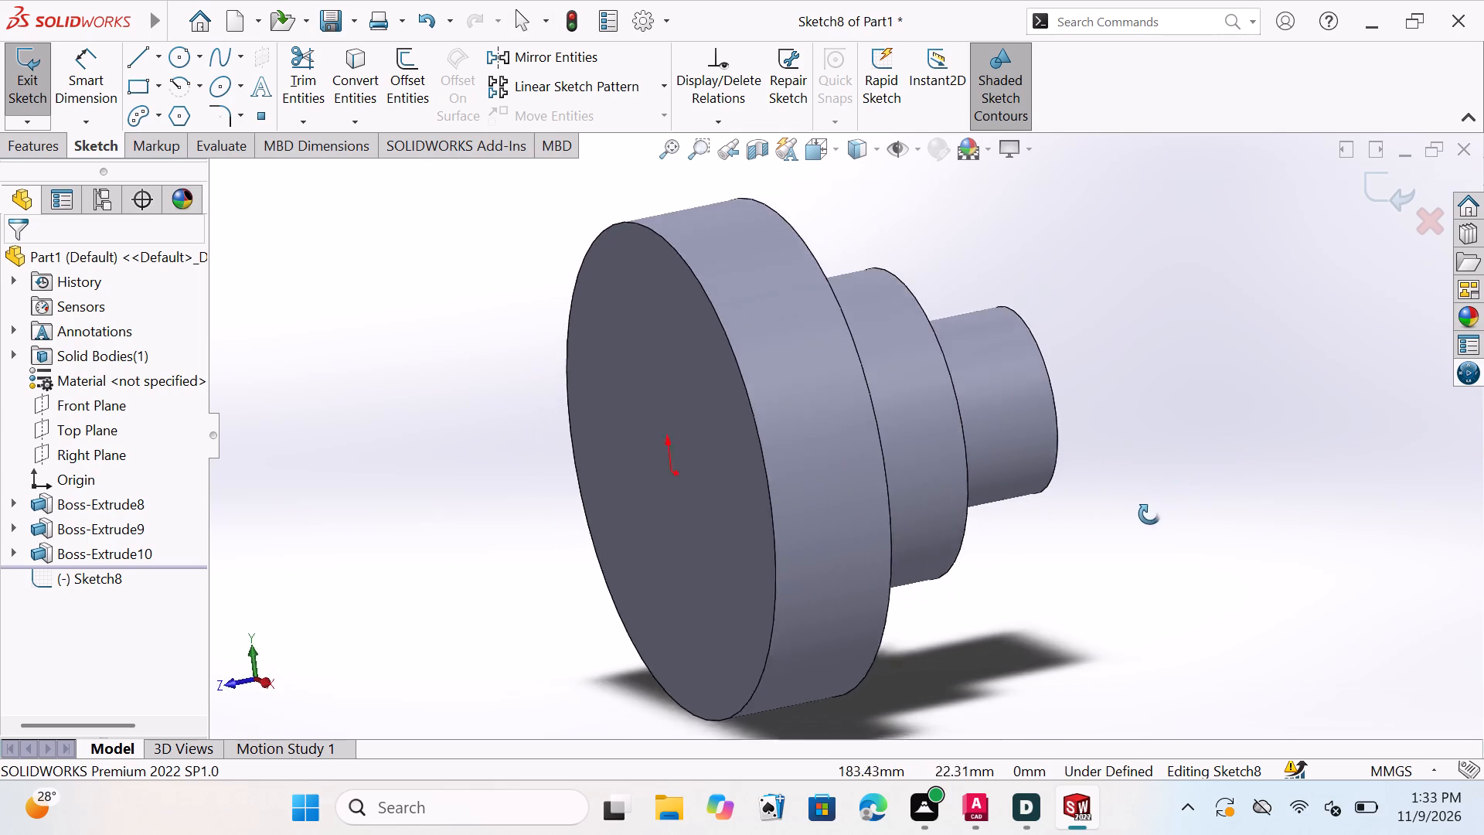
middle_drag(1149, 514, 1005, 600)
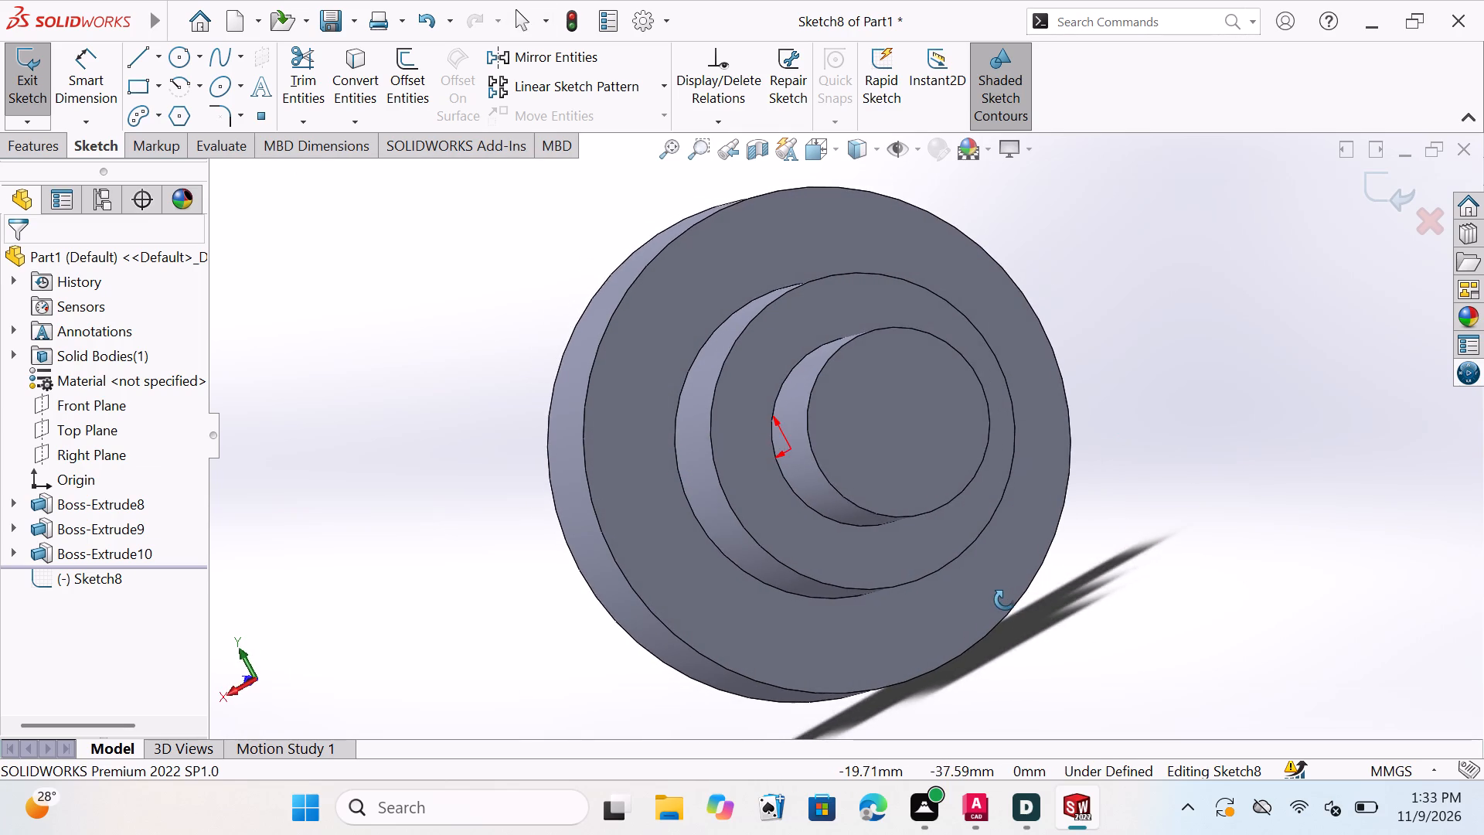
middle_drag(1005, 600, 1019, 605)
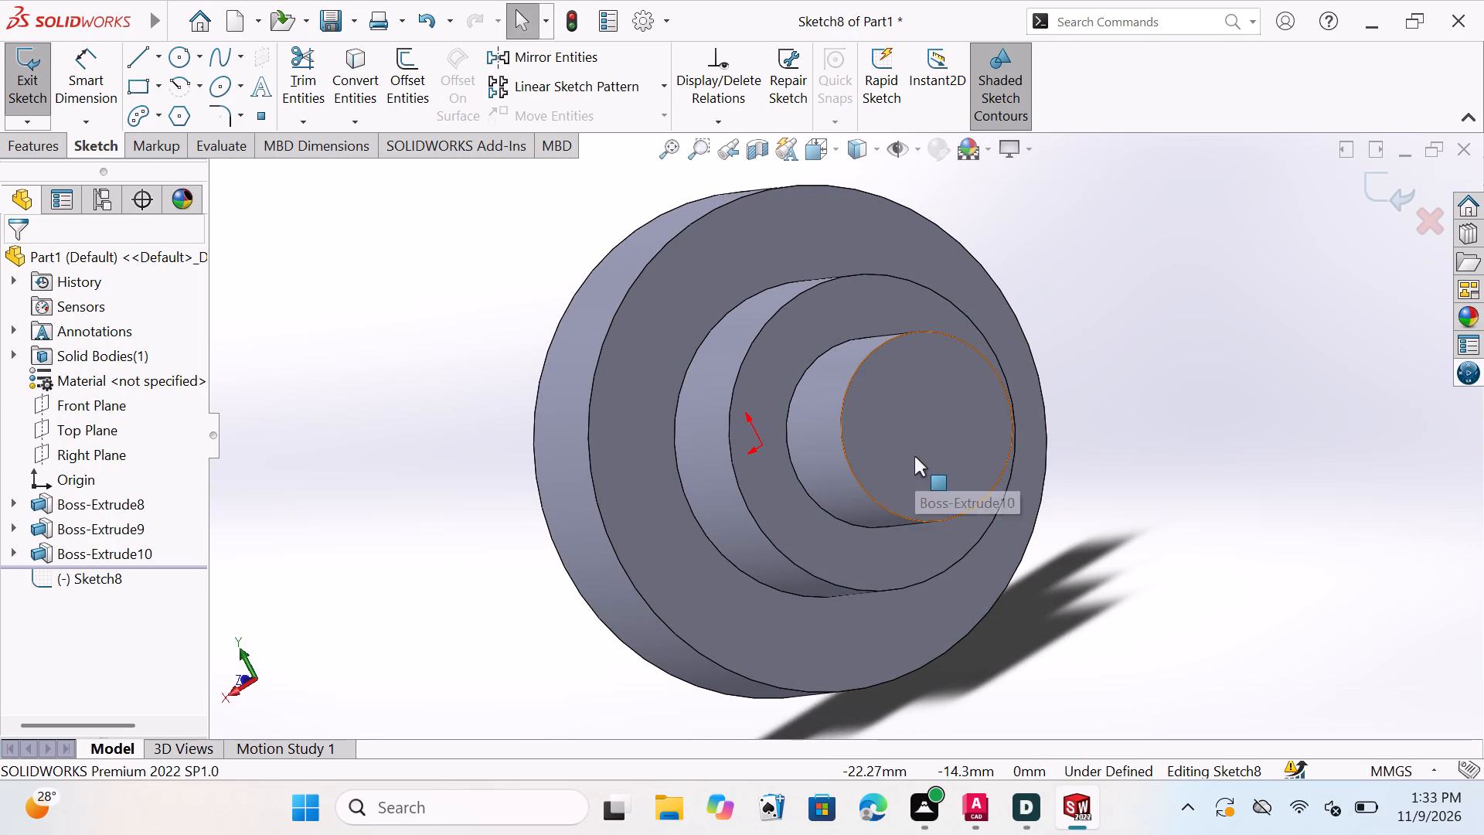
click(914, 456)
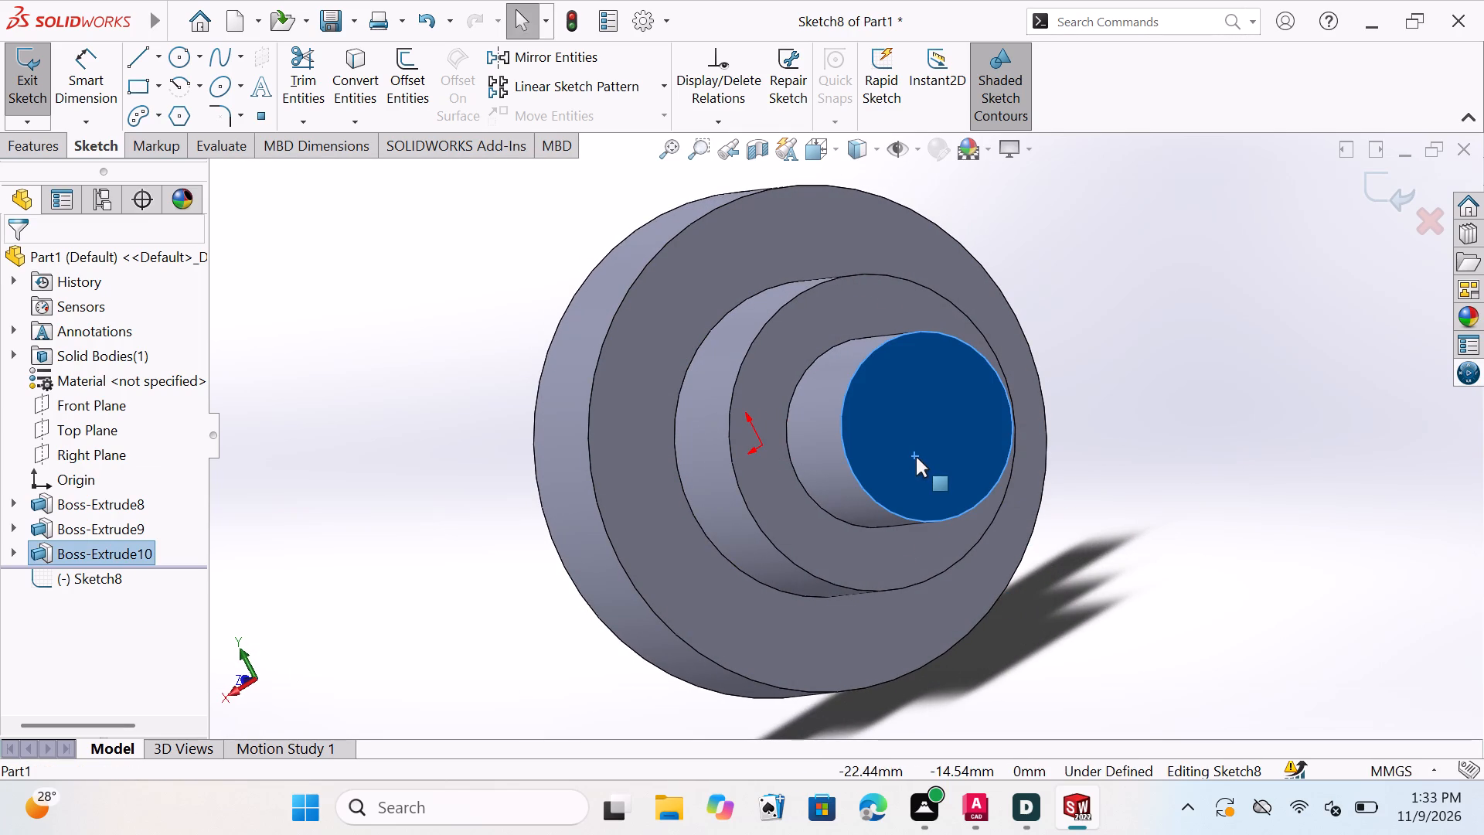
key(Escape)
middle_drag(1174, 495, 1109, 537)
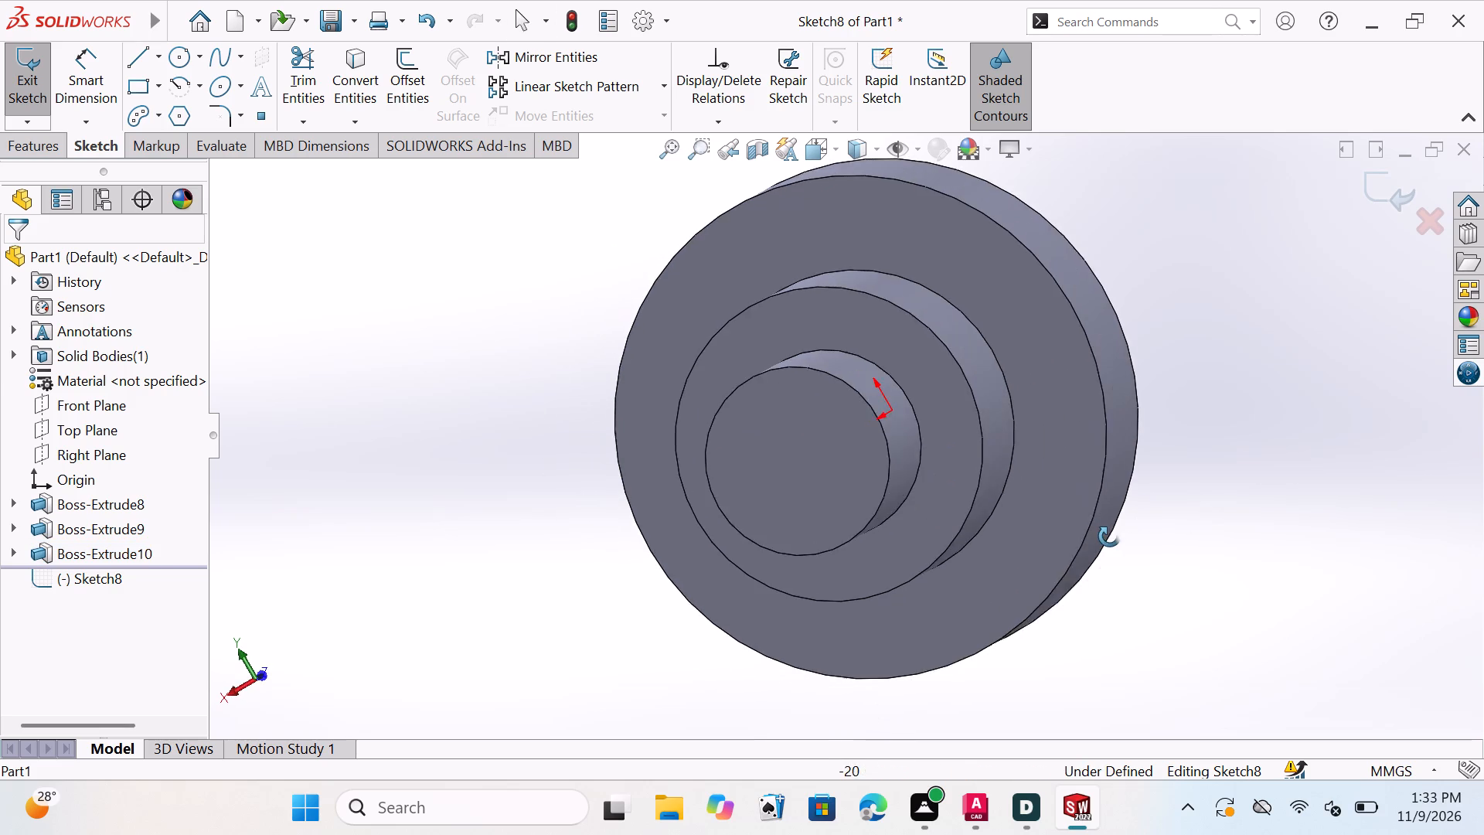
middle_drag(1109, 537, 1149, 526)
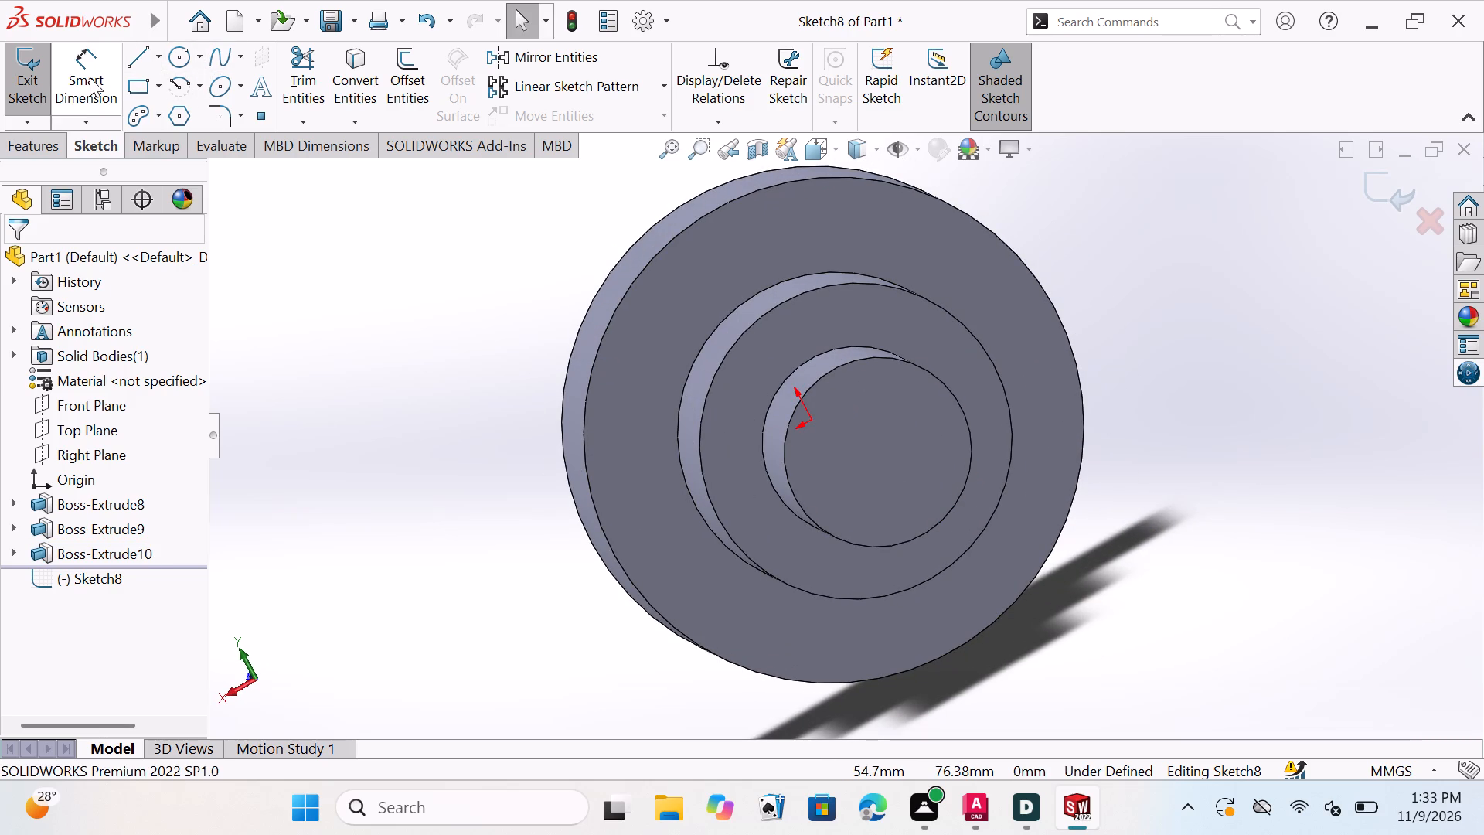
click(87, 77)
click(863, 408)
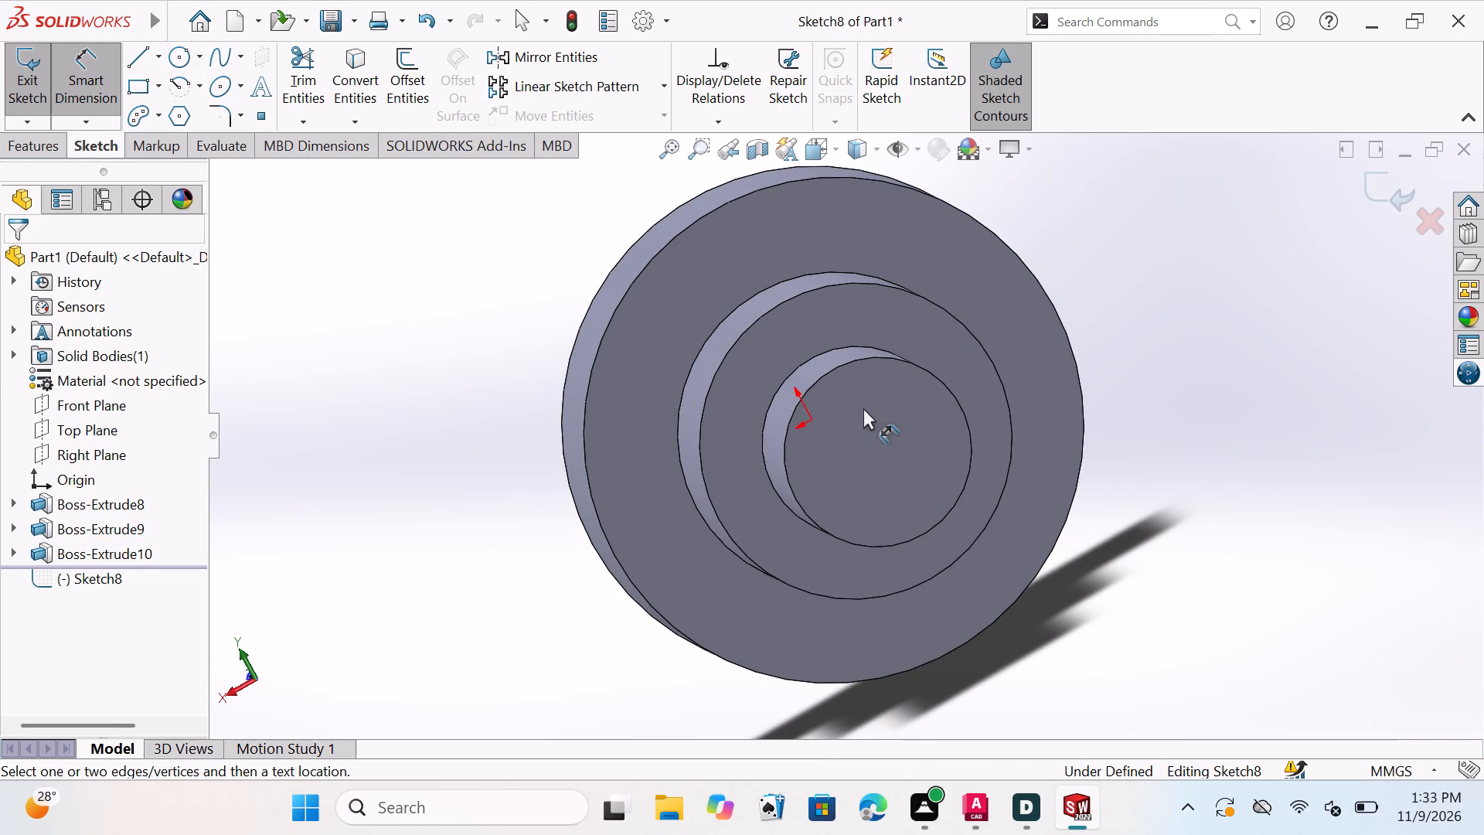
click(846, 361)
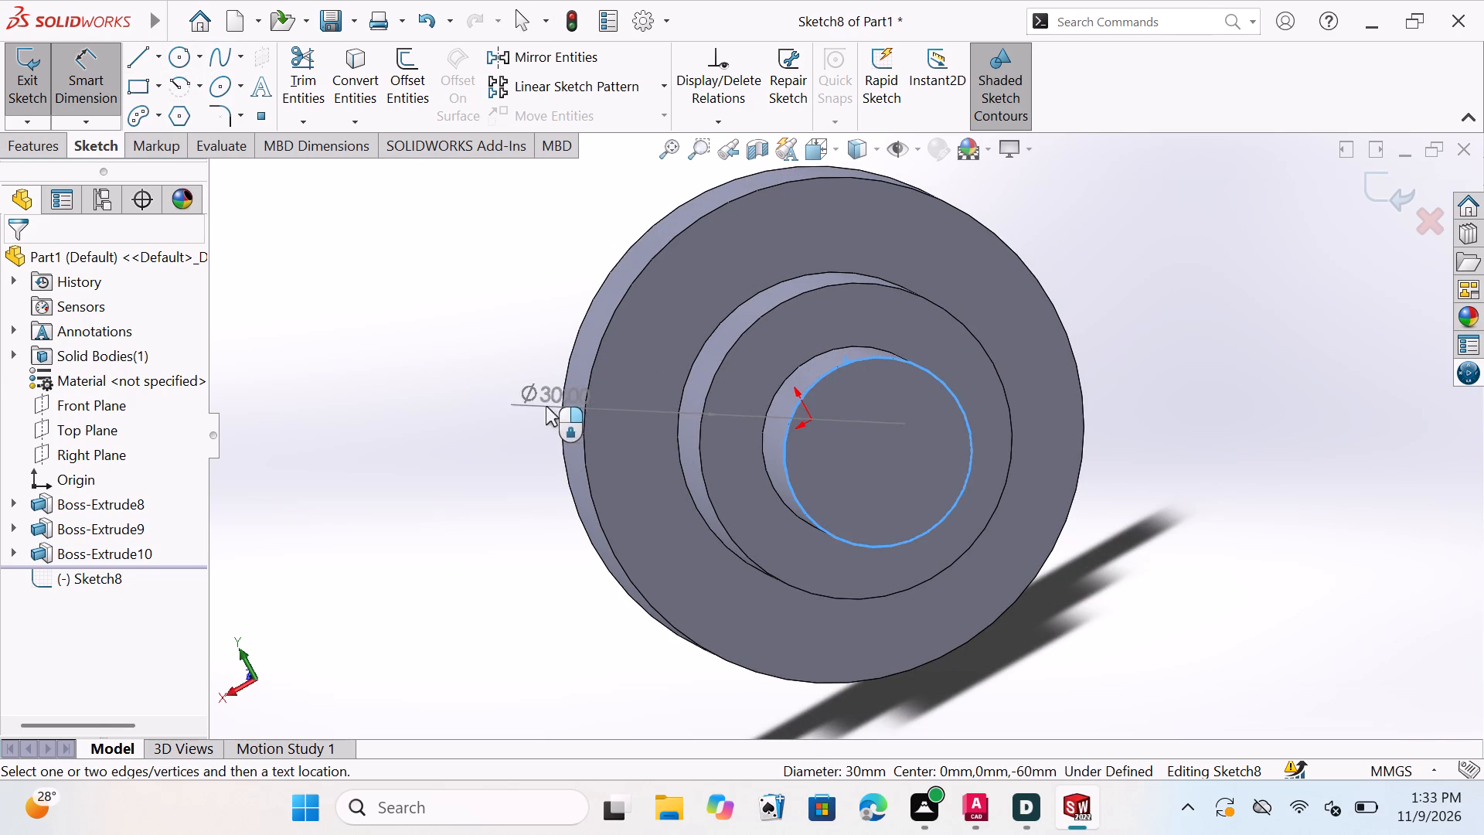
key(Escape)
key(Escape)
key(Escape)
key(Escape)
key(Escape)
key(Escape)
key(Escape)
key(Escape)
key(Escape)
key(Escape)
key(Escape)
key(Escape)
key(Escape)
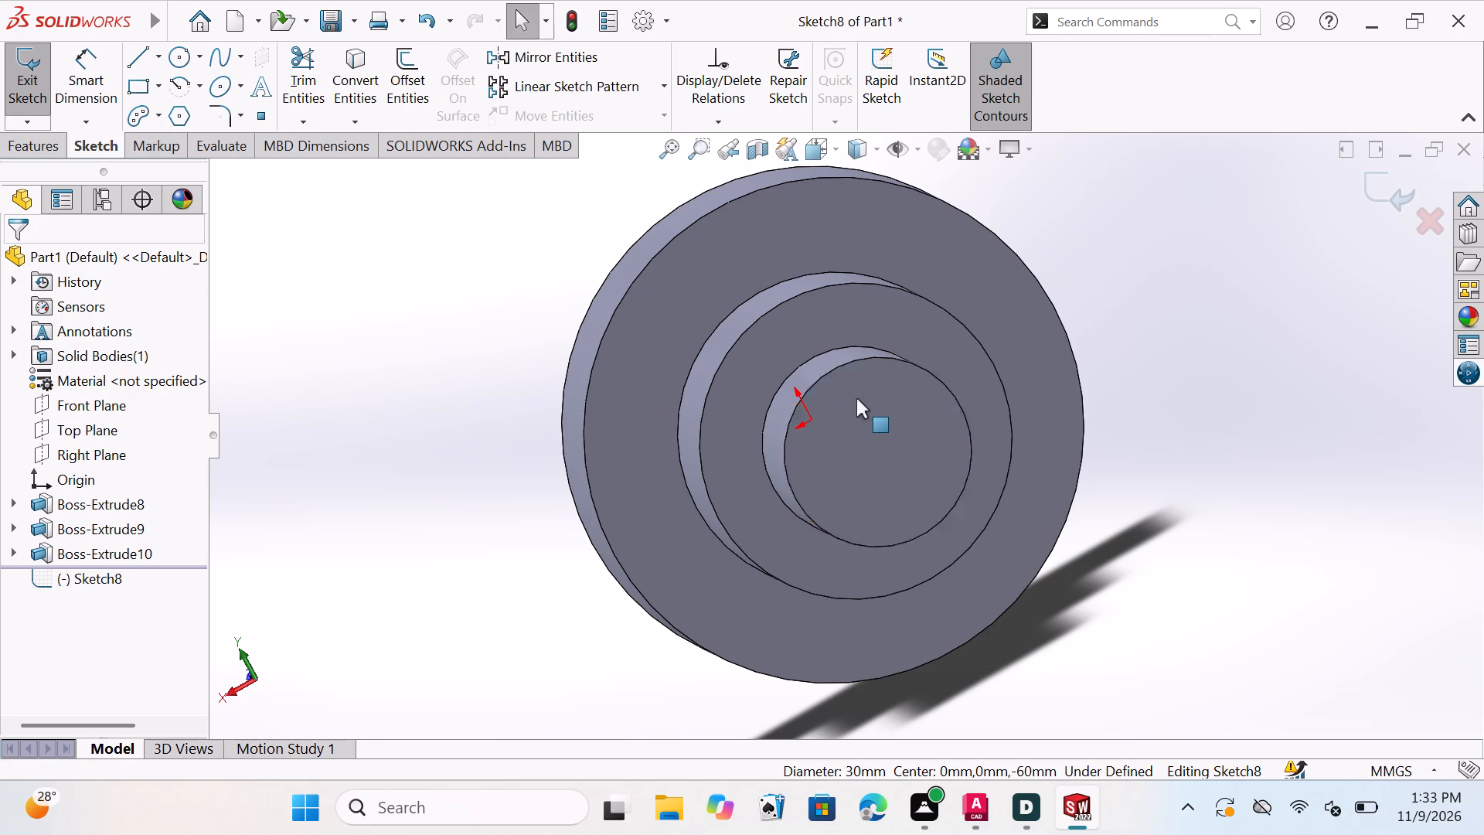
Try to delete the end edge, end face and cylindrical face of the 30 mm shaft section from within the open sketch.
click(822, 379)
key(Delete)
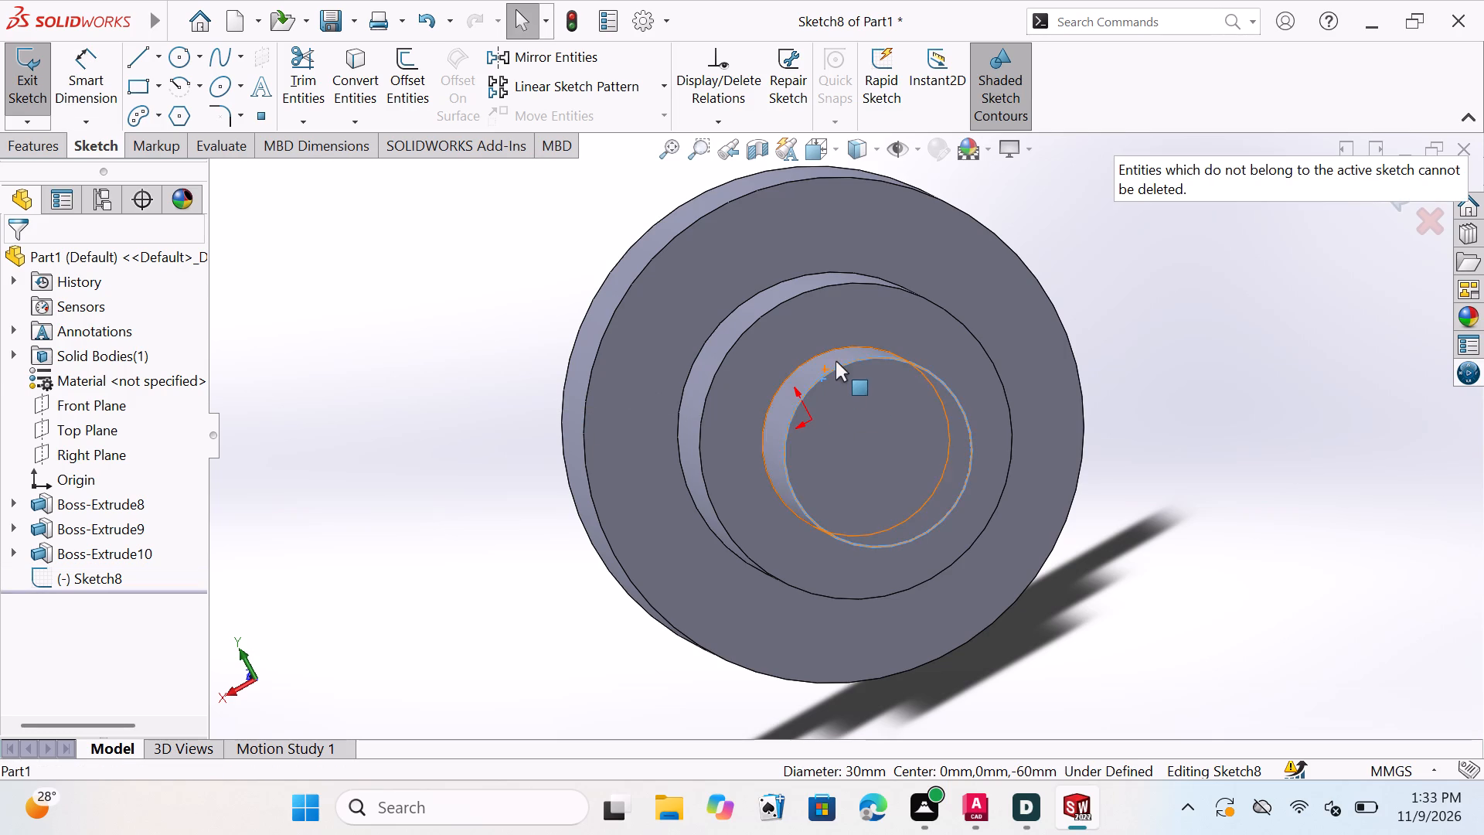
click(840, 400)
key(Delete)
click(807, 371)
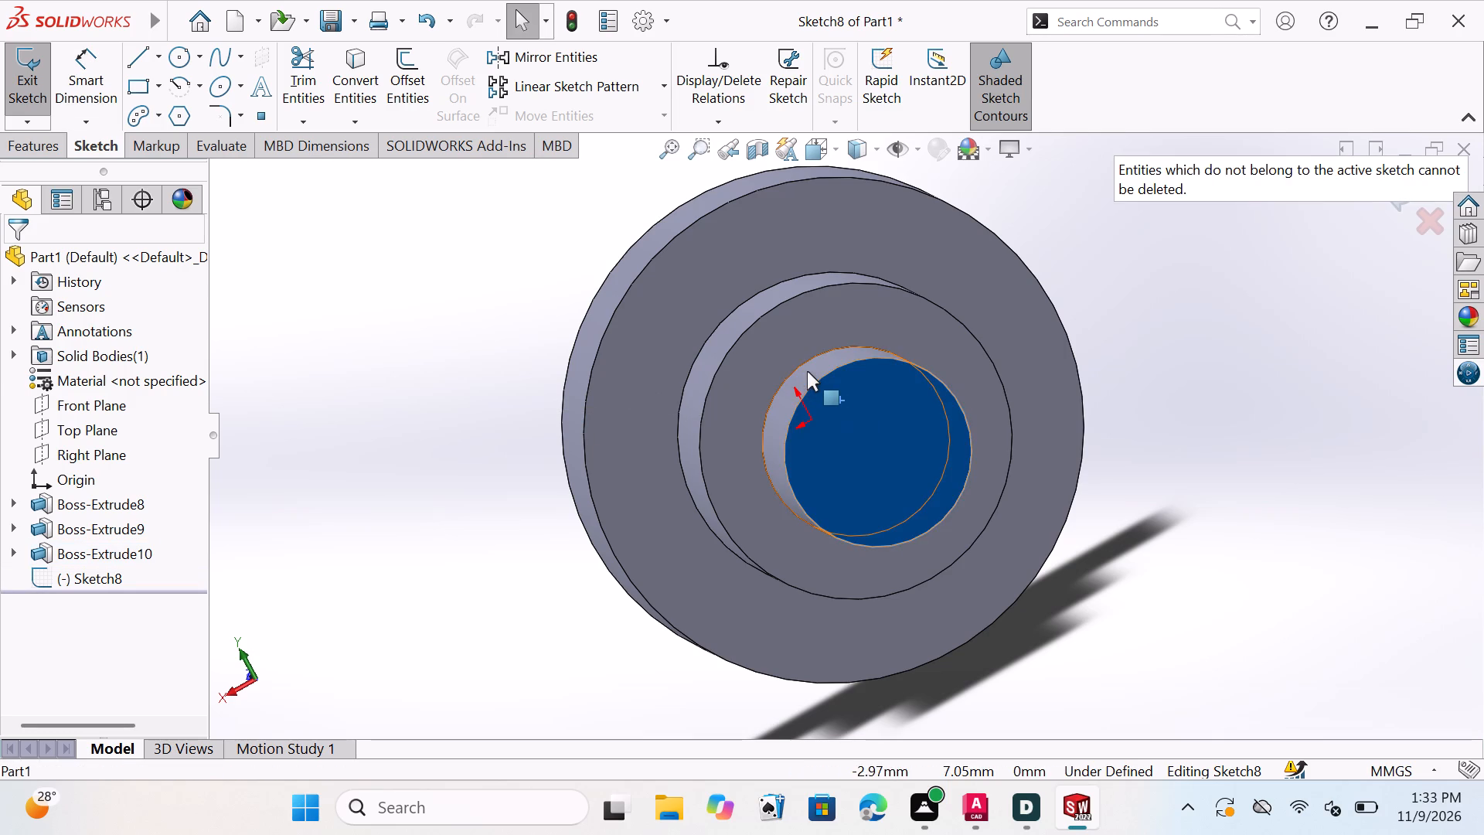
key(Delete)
Undo the empty new sketch, the 60 mm extrusion and its circle's 30 mm diameter dimension, back to the undimensioned circle.
middle_drag(1180, 458, 1199, 459)
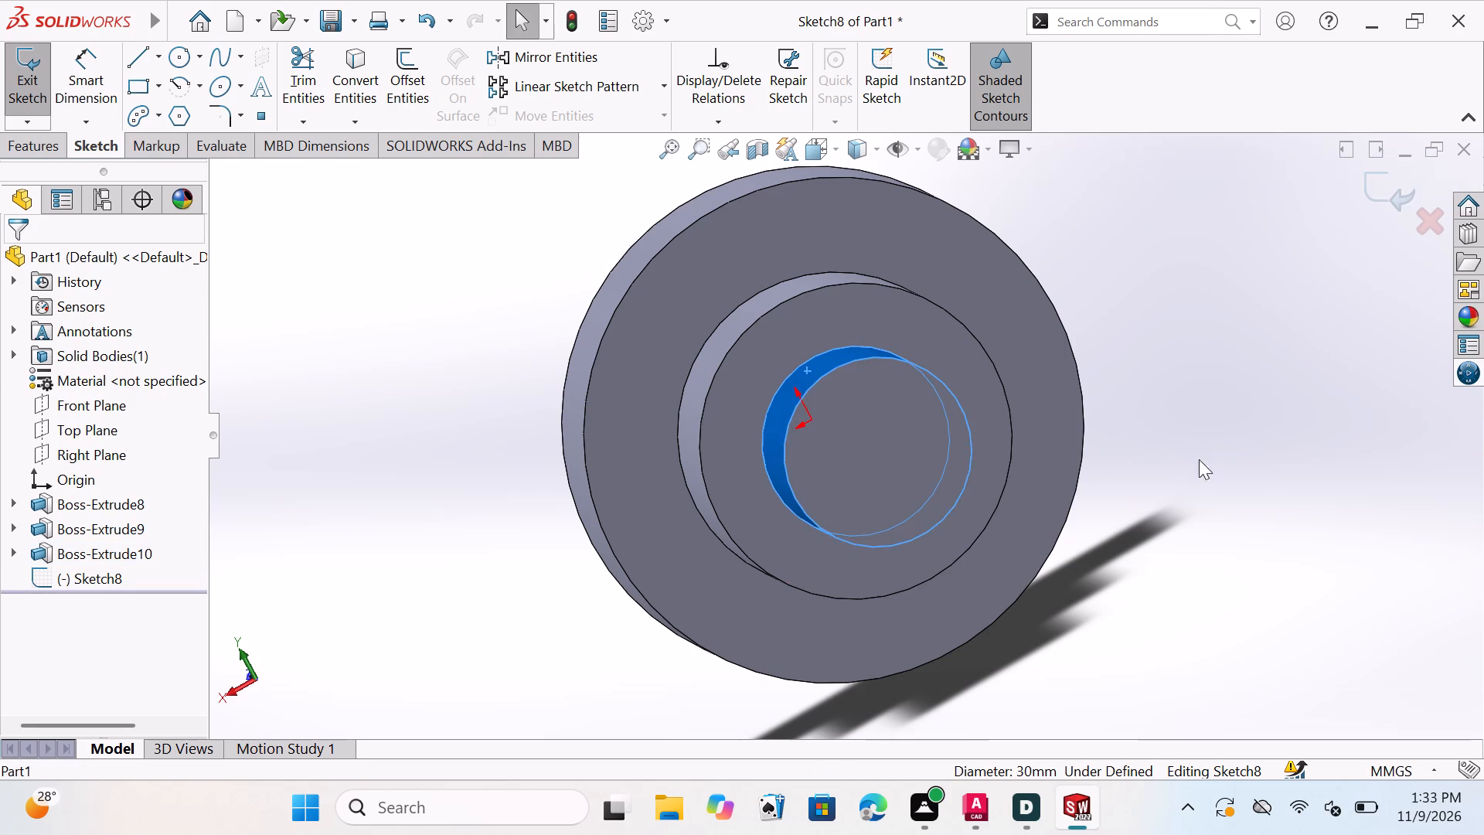
middle_drag(1199, 459, 1323, 412)
key(ctrl+z)
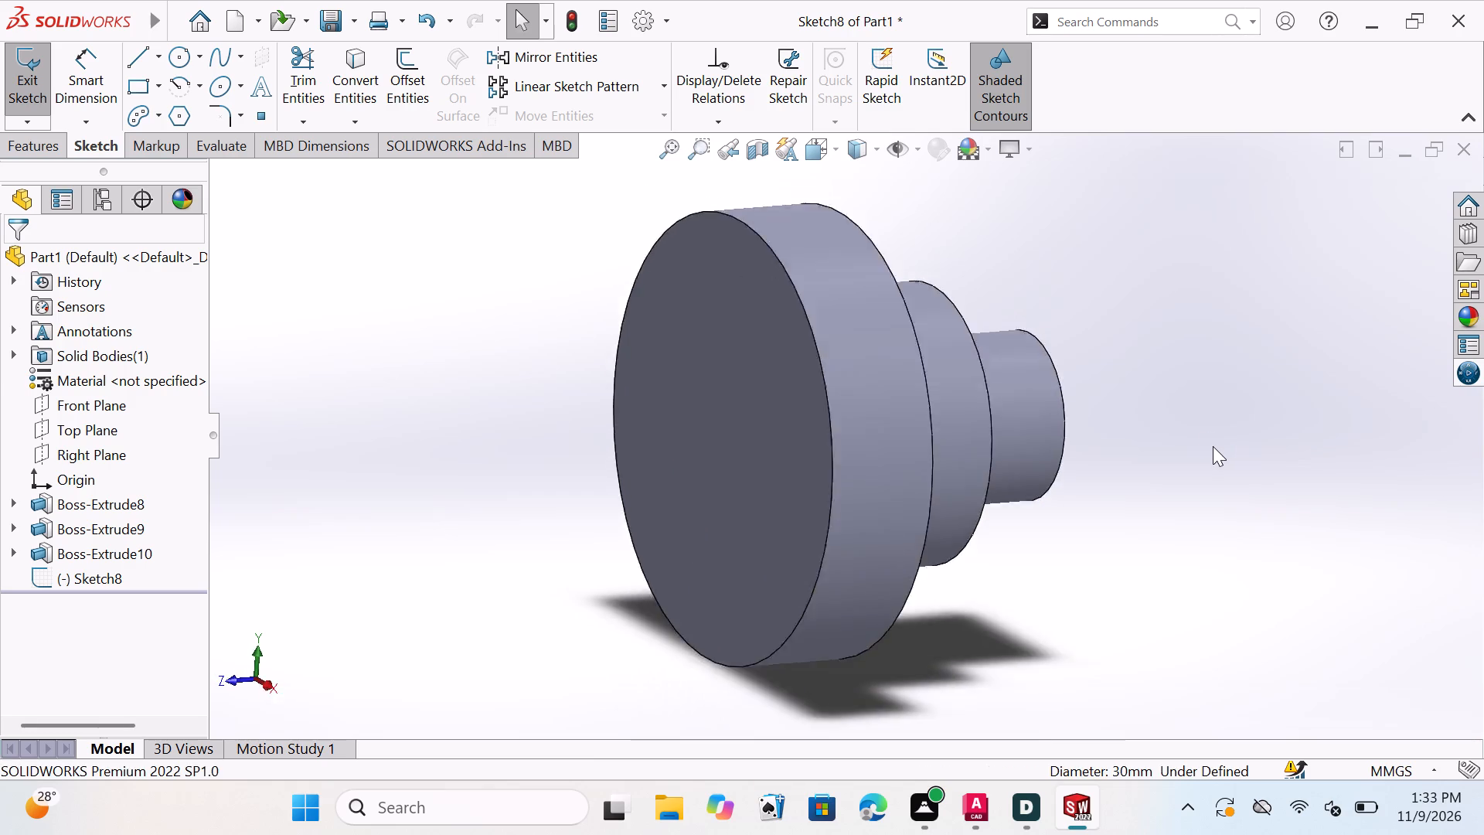
key(ctrl+z)
middle_drag(1207, 448, 1151, 479)
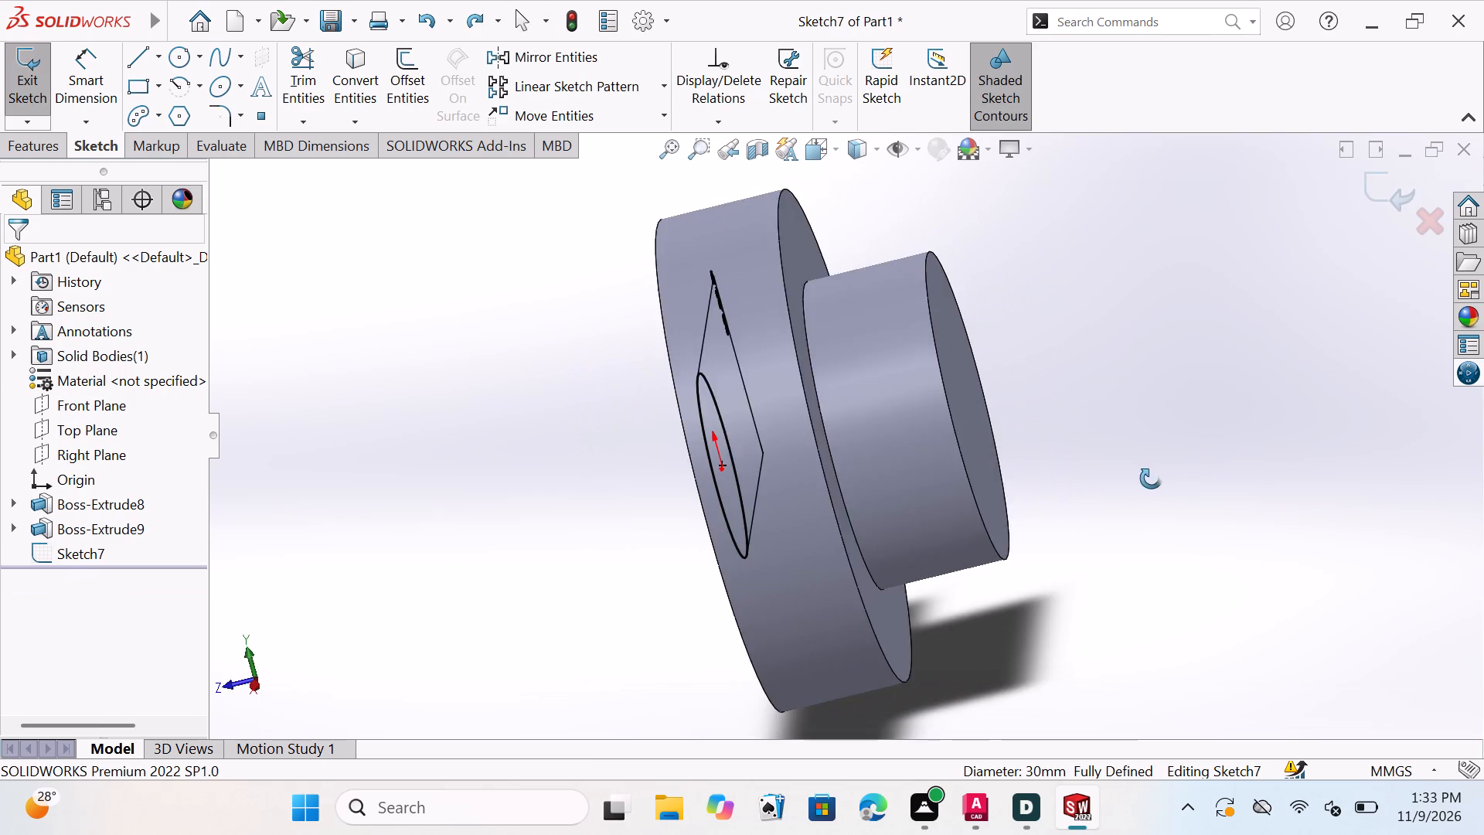
middle_drag(1151, 479, 1149, 479)
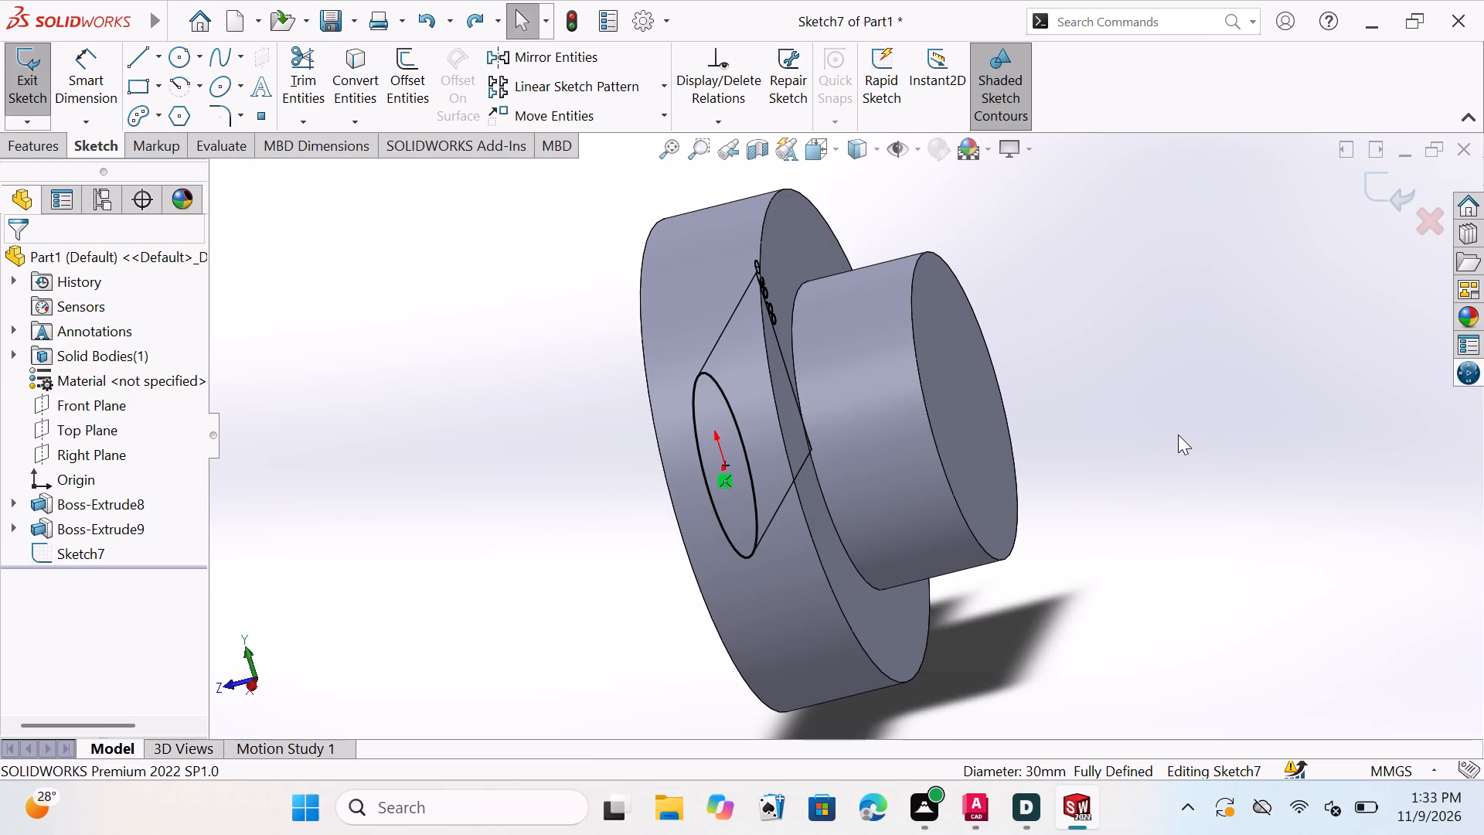
key(ctrl+z)
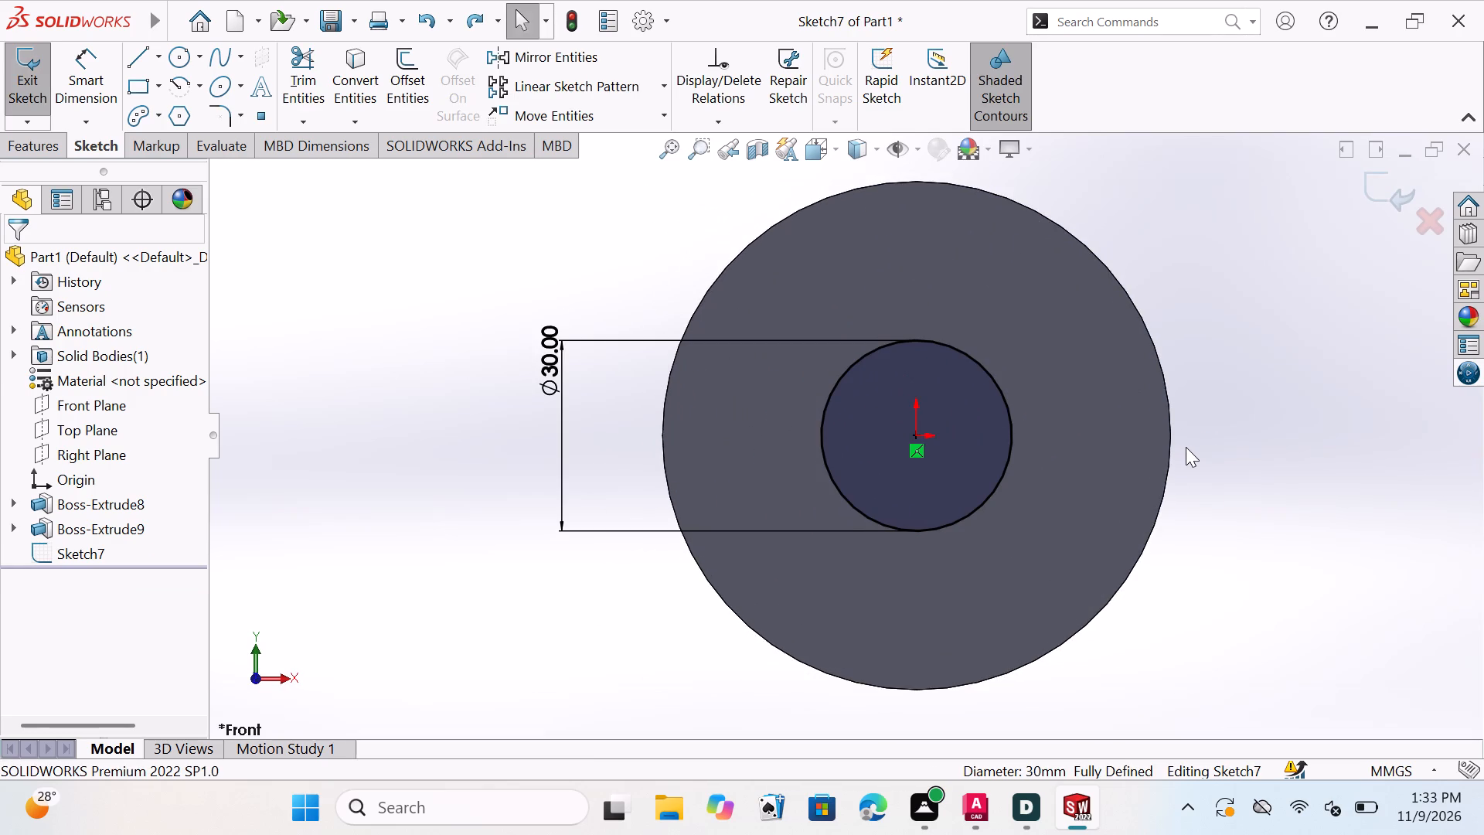
key(ctrl+z)
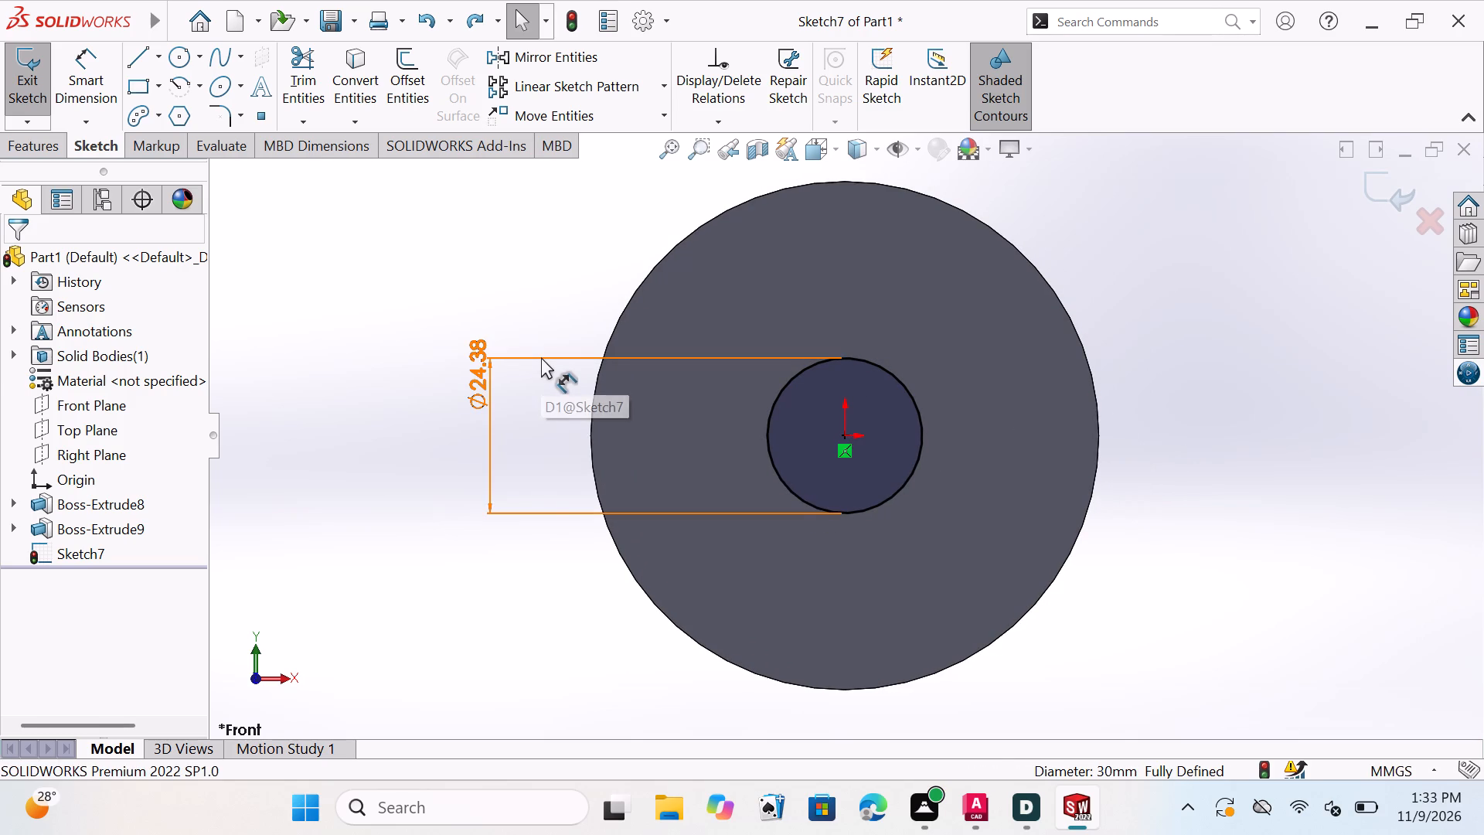
key(ctrl+z)
key(Escape)
key(Escape)
key(Escape)
key(Escape)
key(Escape)
key(Escape)
key(Escape)
key(Escape)
key(Escape)
key(Escape)
key(Escape)
key(Escape)
key(Escape)
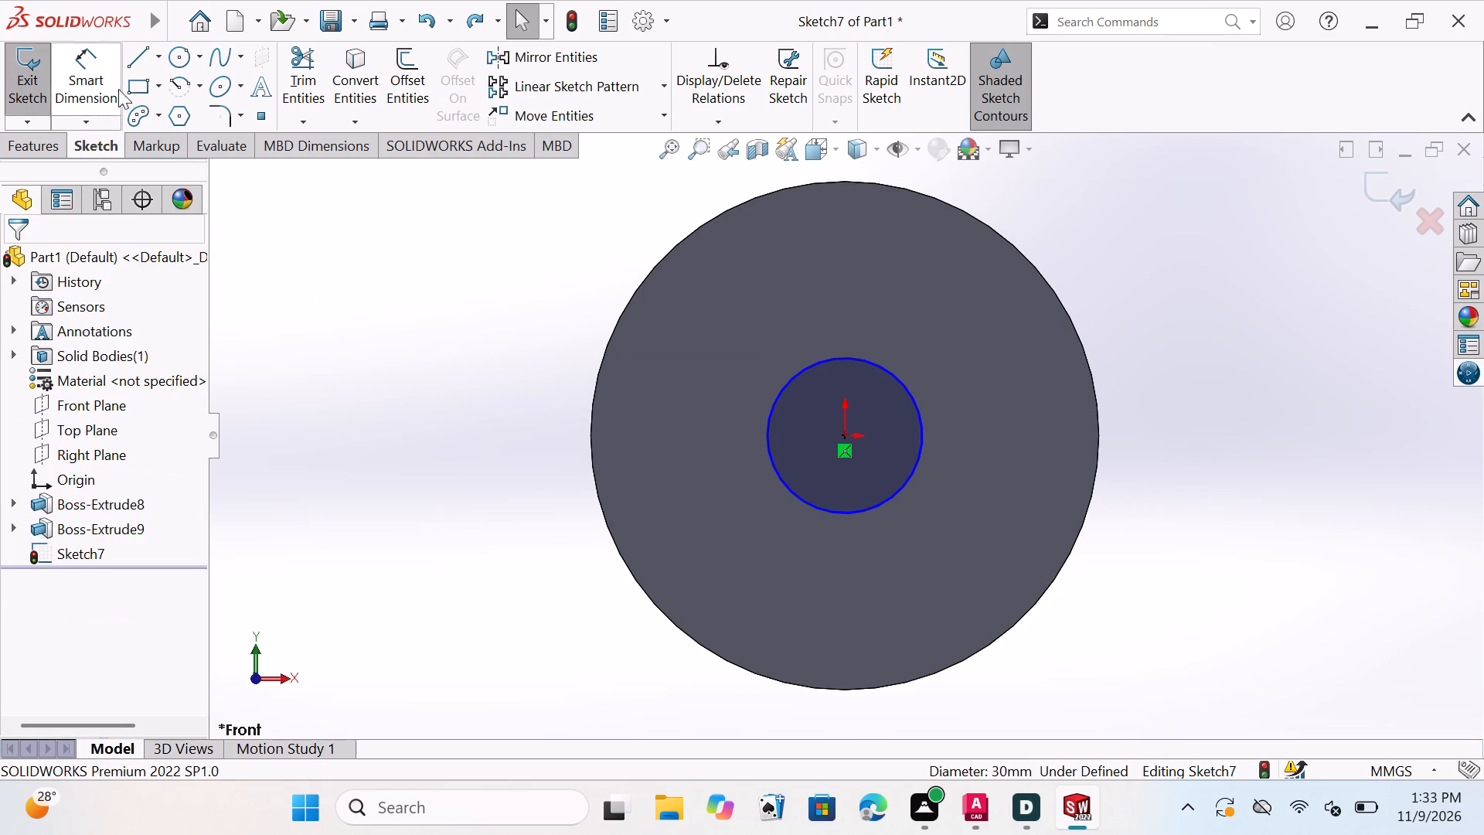
key(Escape)
key(Escape)
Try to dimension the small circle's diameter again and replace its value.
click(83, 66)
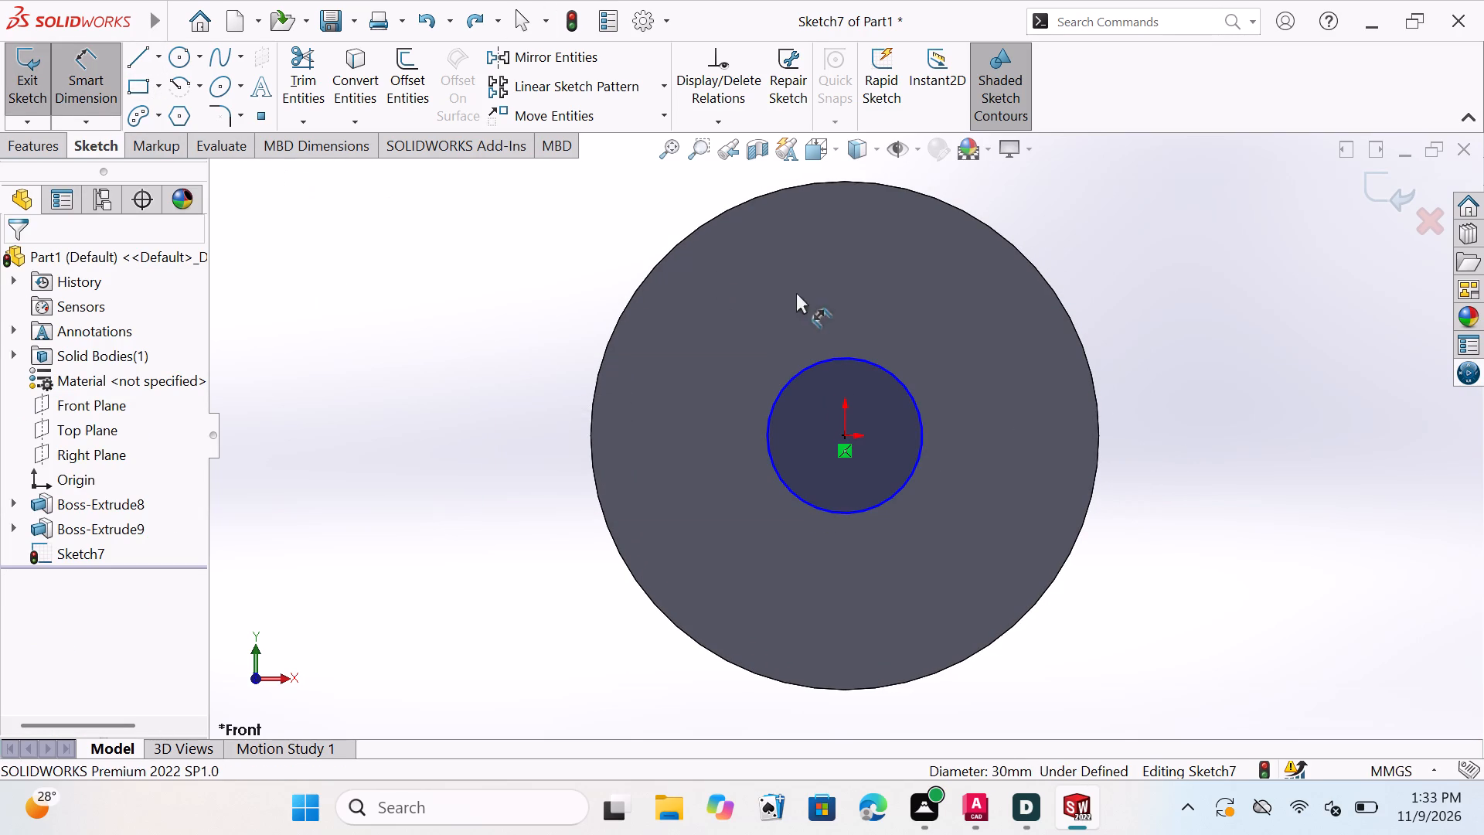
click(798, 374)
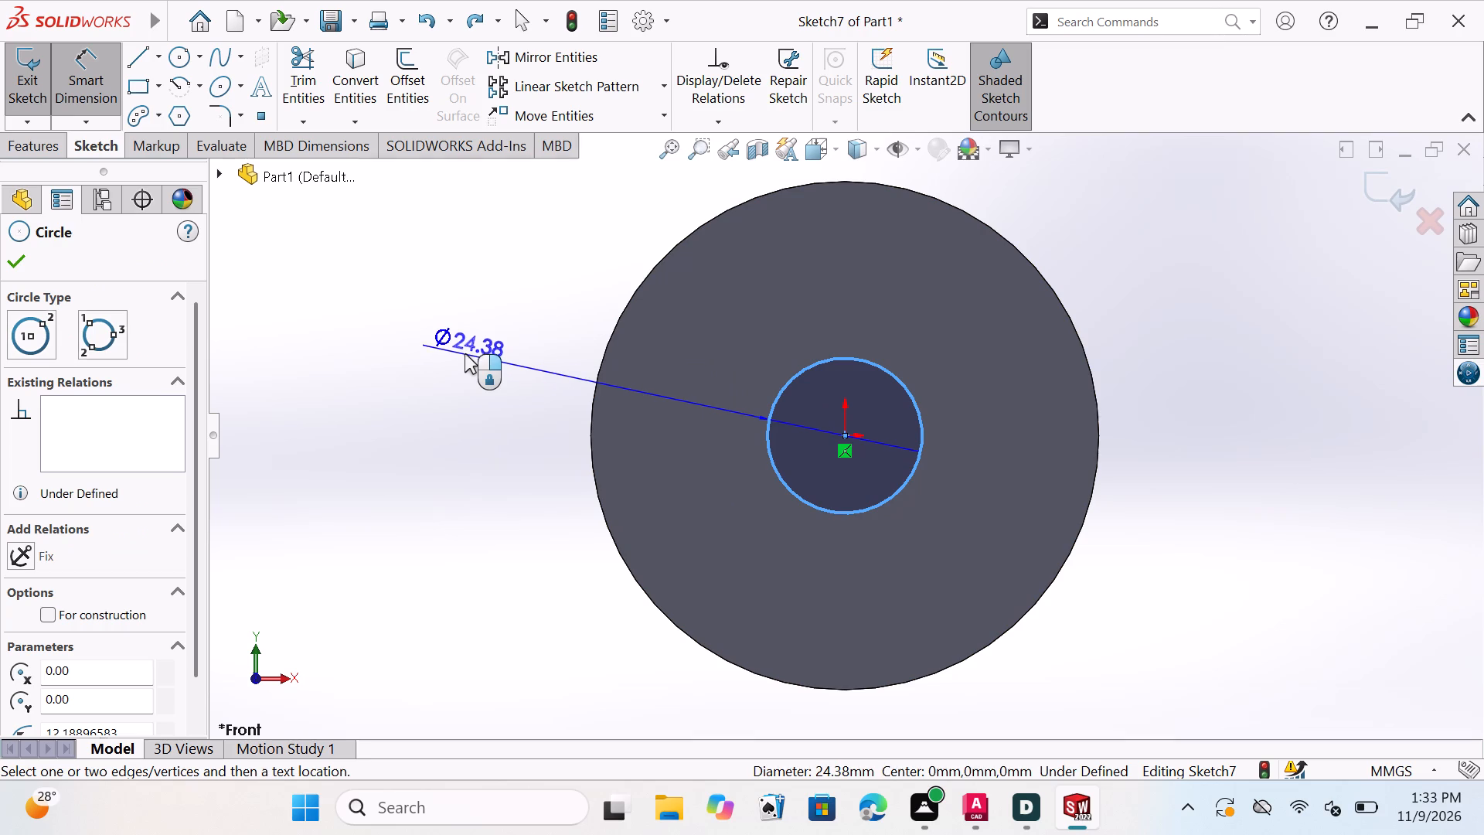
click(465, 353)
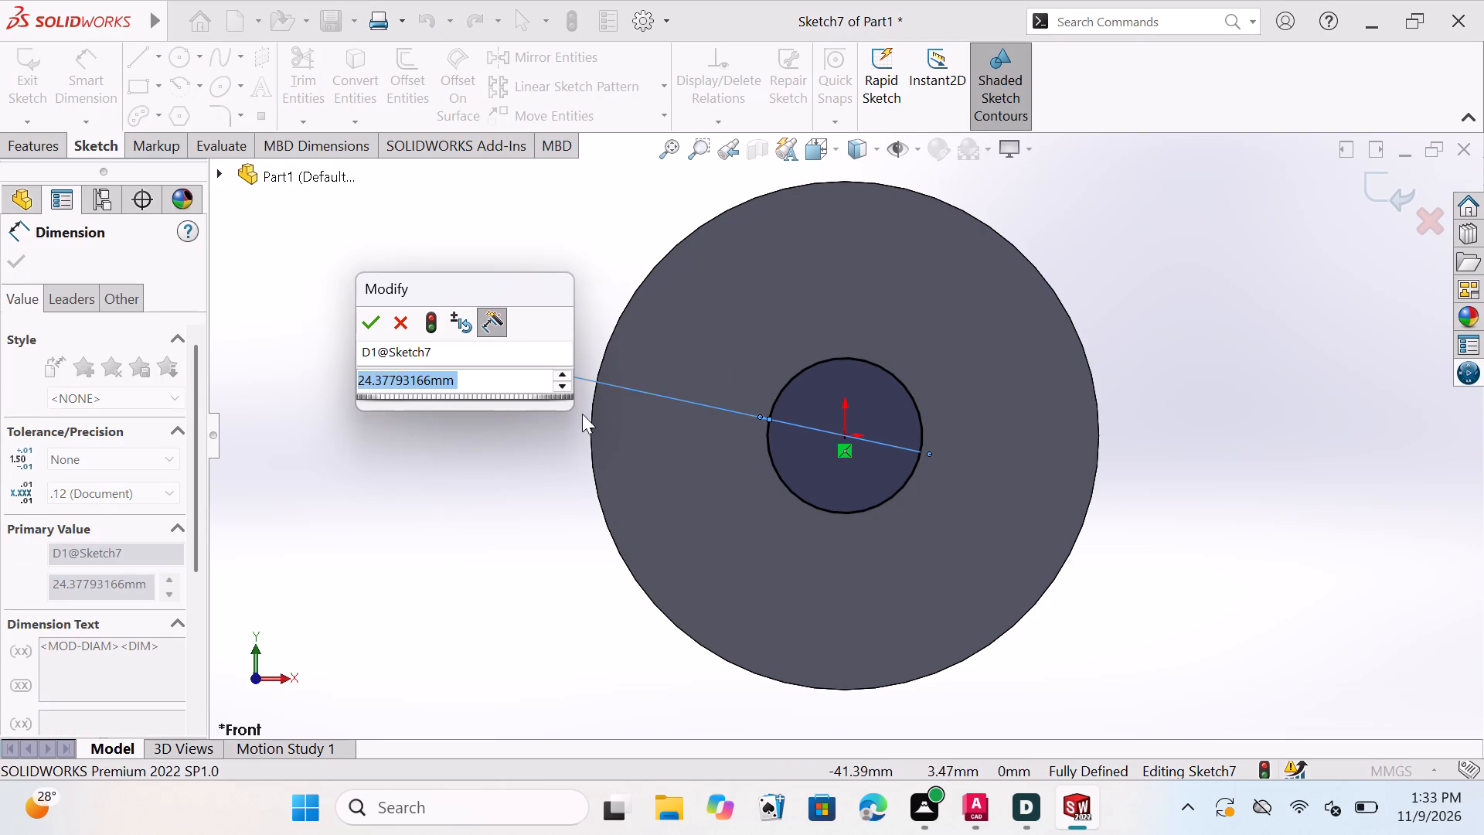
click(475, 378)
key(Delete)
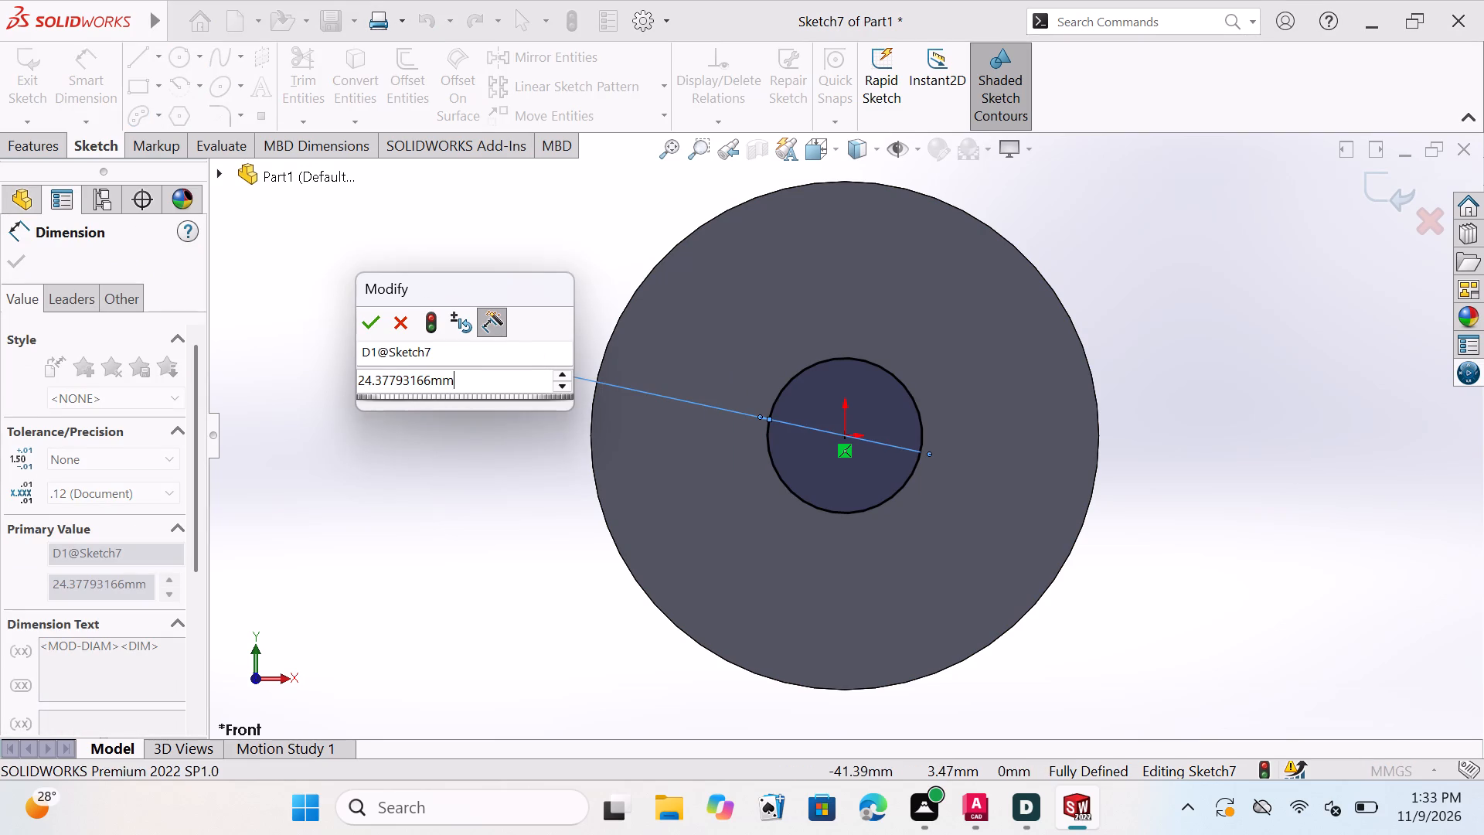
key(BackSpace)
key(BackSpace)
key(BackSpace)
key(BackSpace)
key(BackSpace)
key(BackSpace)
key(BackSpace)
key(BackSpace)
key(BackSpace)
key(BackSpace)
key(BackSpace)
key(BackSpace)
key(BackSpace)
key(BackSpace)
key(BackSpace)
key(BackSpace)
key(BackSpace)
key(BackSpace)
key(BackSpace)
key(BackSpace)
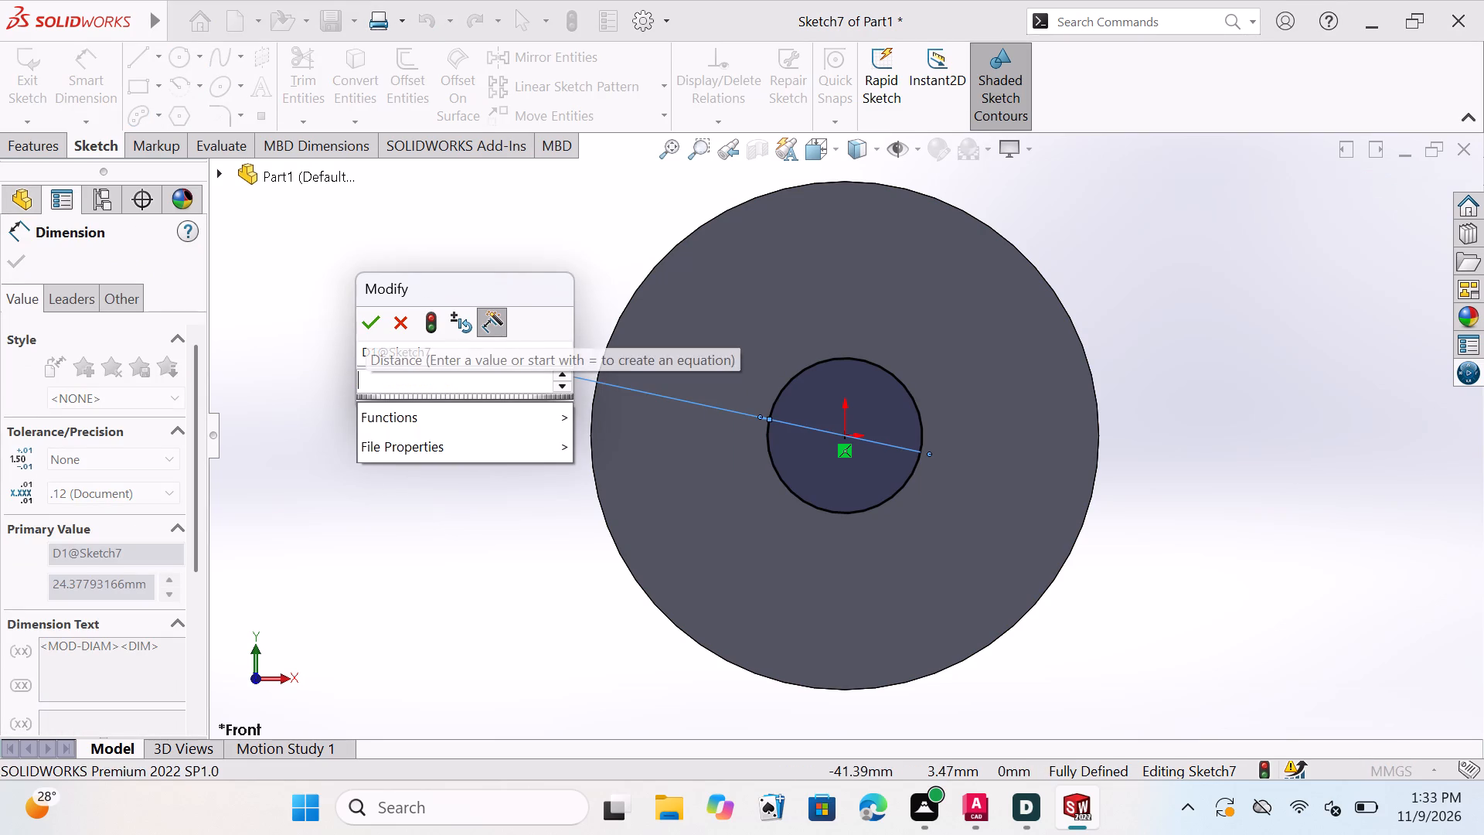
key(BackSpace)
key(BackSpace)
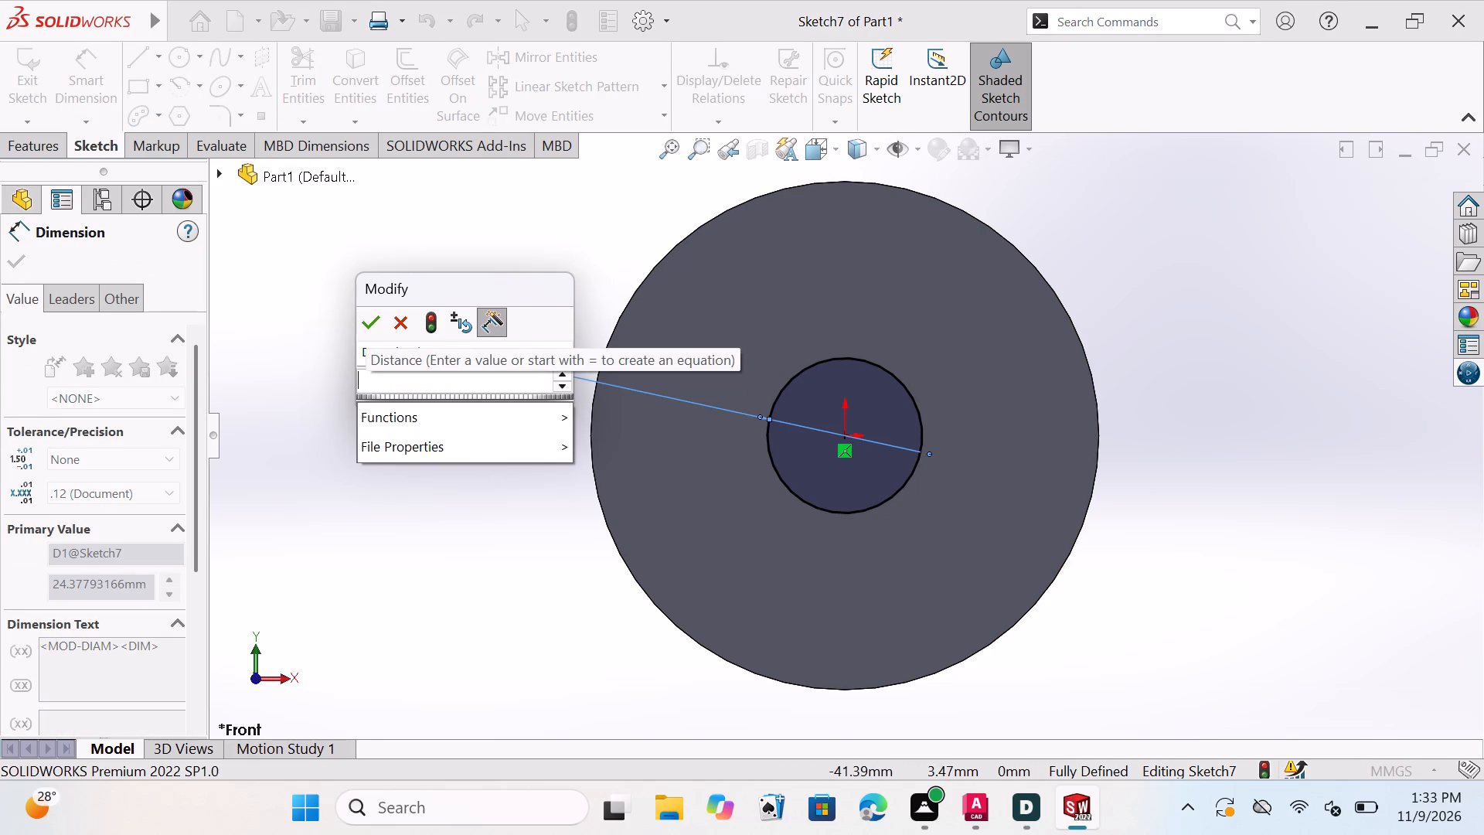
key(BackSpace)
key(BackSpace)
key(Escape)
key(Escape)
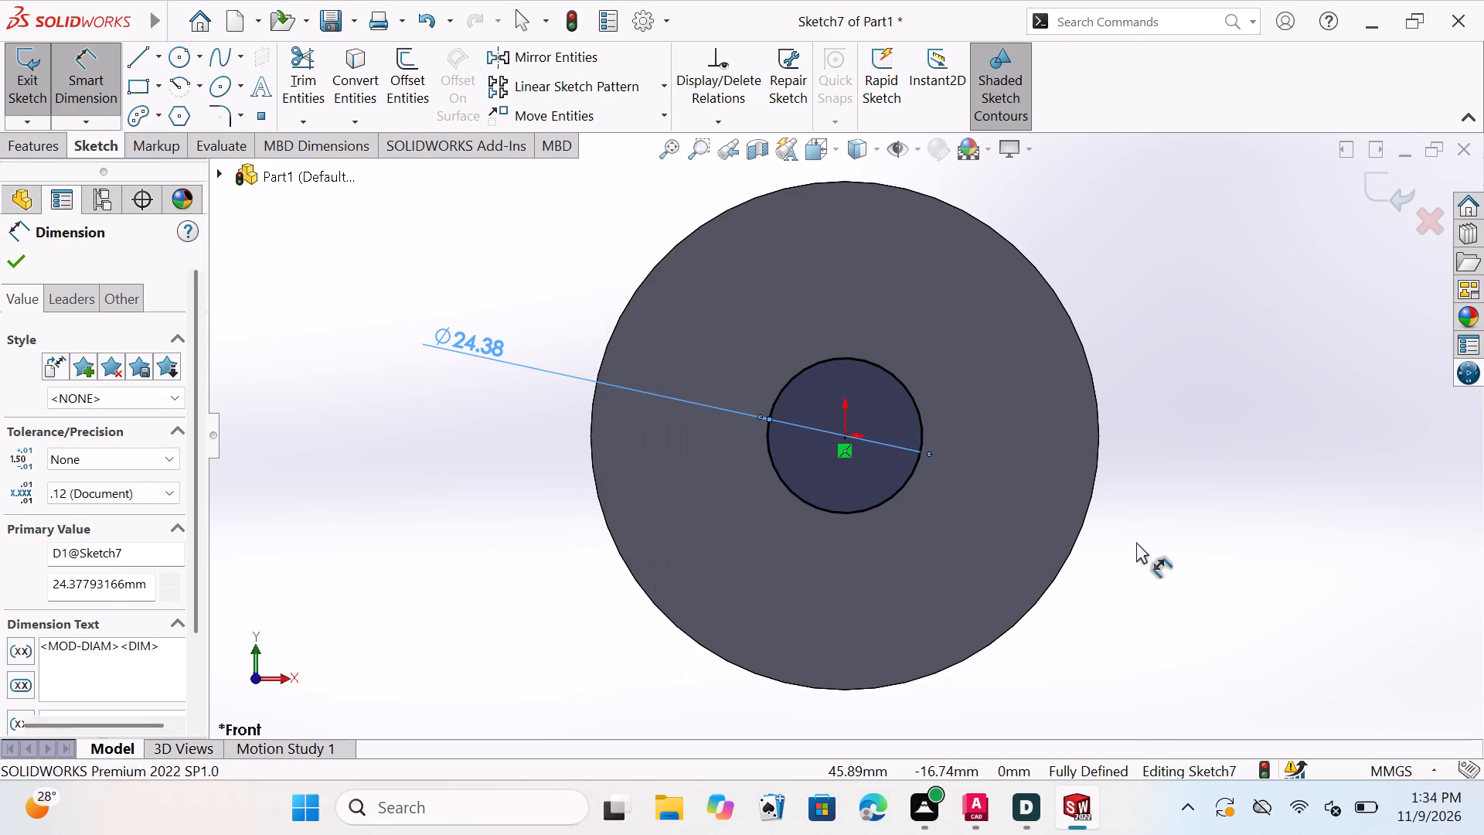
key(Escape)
Undo the small circle and its sketch, and the 40 mm extrusion, back to the 50 mm circle's sketch.
key(ctrl+z)
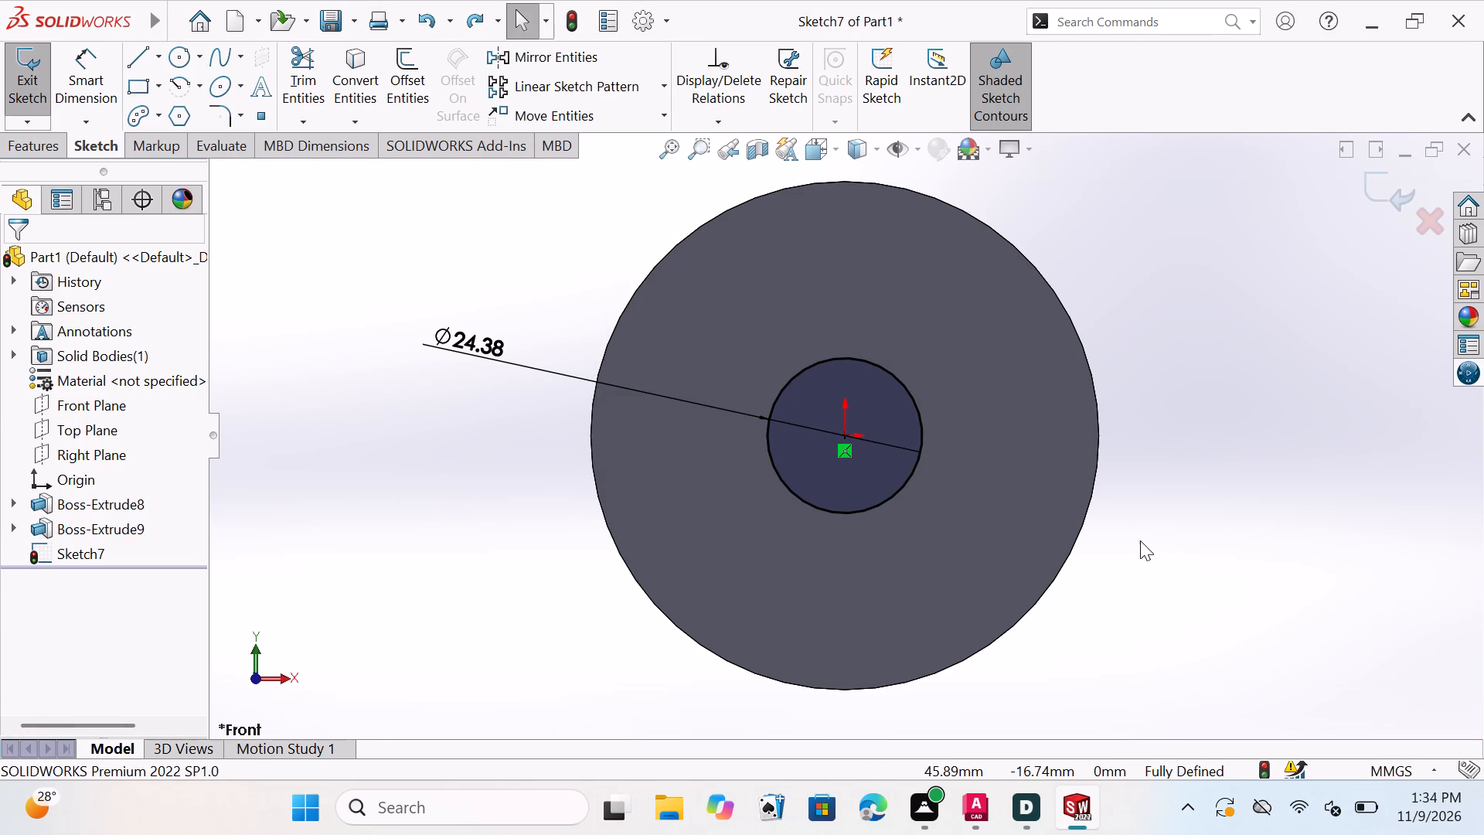
key(ctrl+z)
key(ctrl+z)
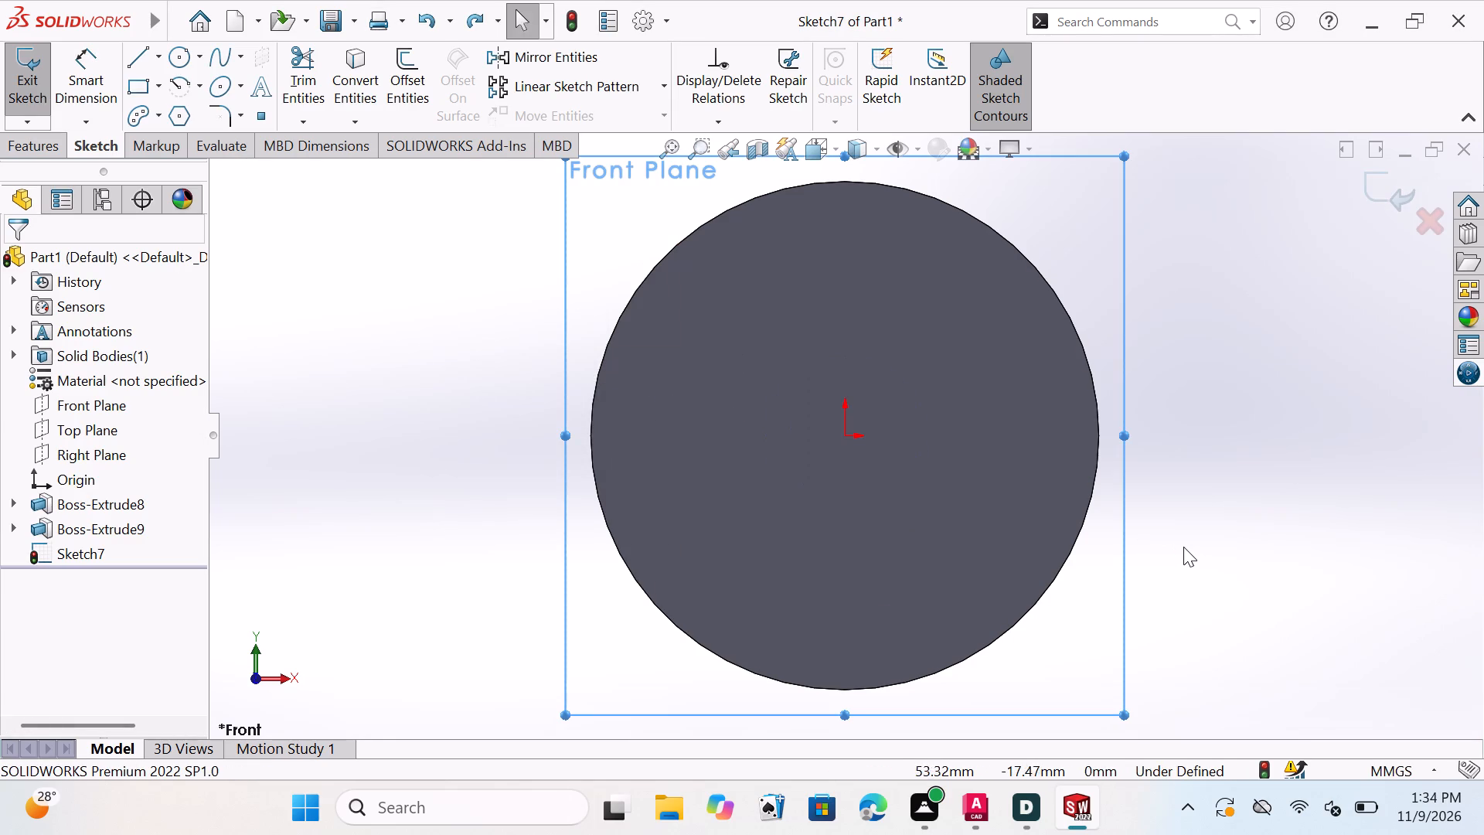
key(ctrl+z)
key(ctrl+z)
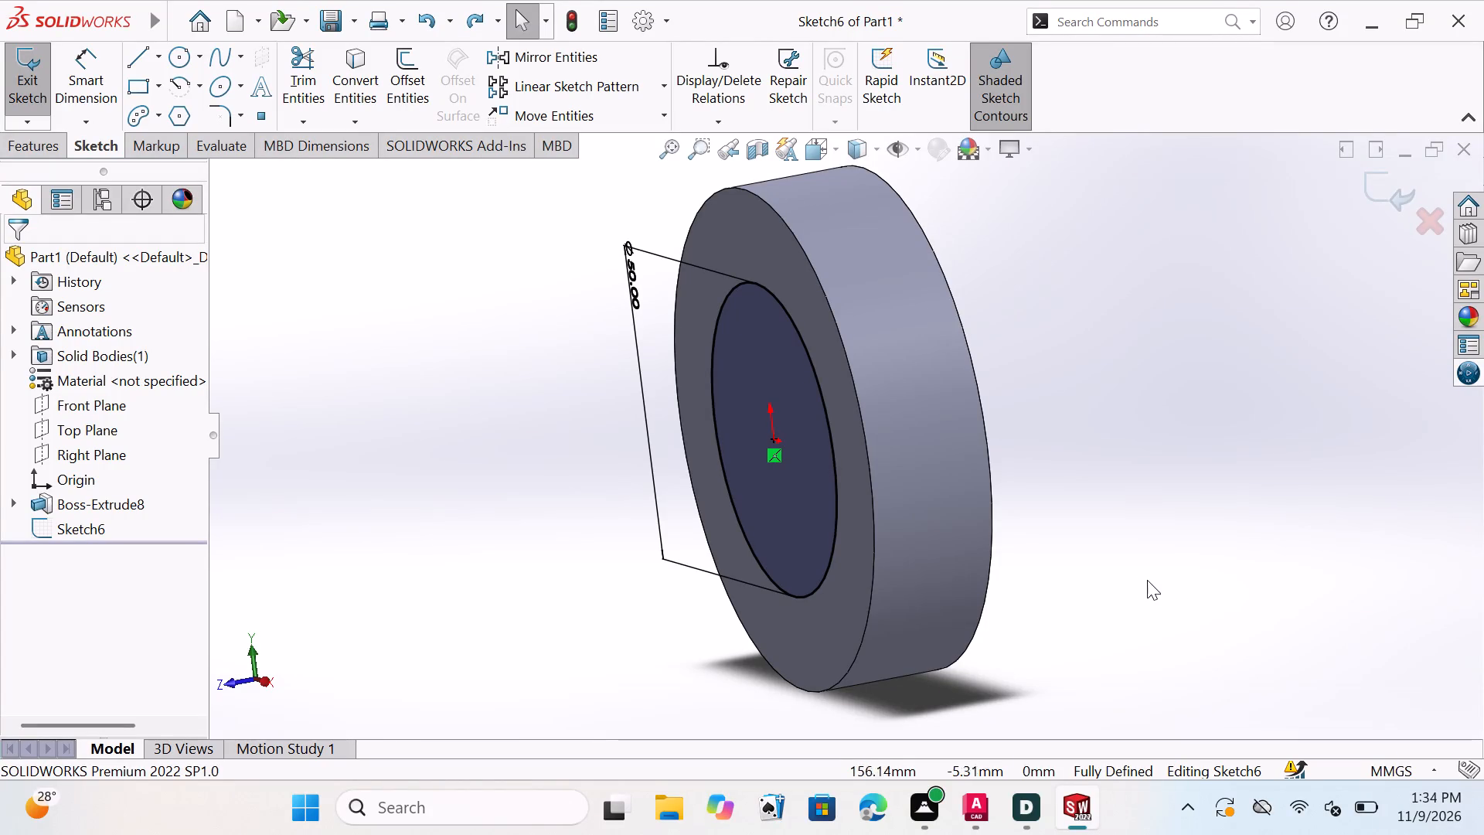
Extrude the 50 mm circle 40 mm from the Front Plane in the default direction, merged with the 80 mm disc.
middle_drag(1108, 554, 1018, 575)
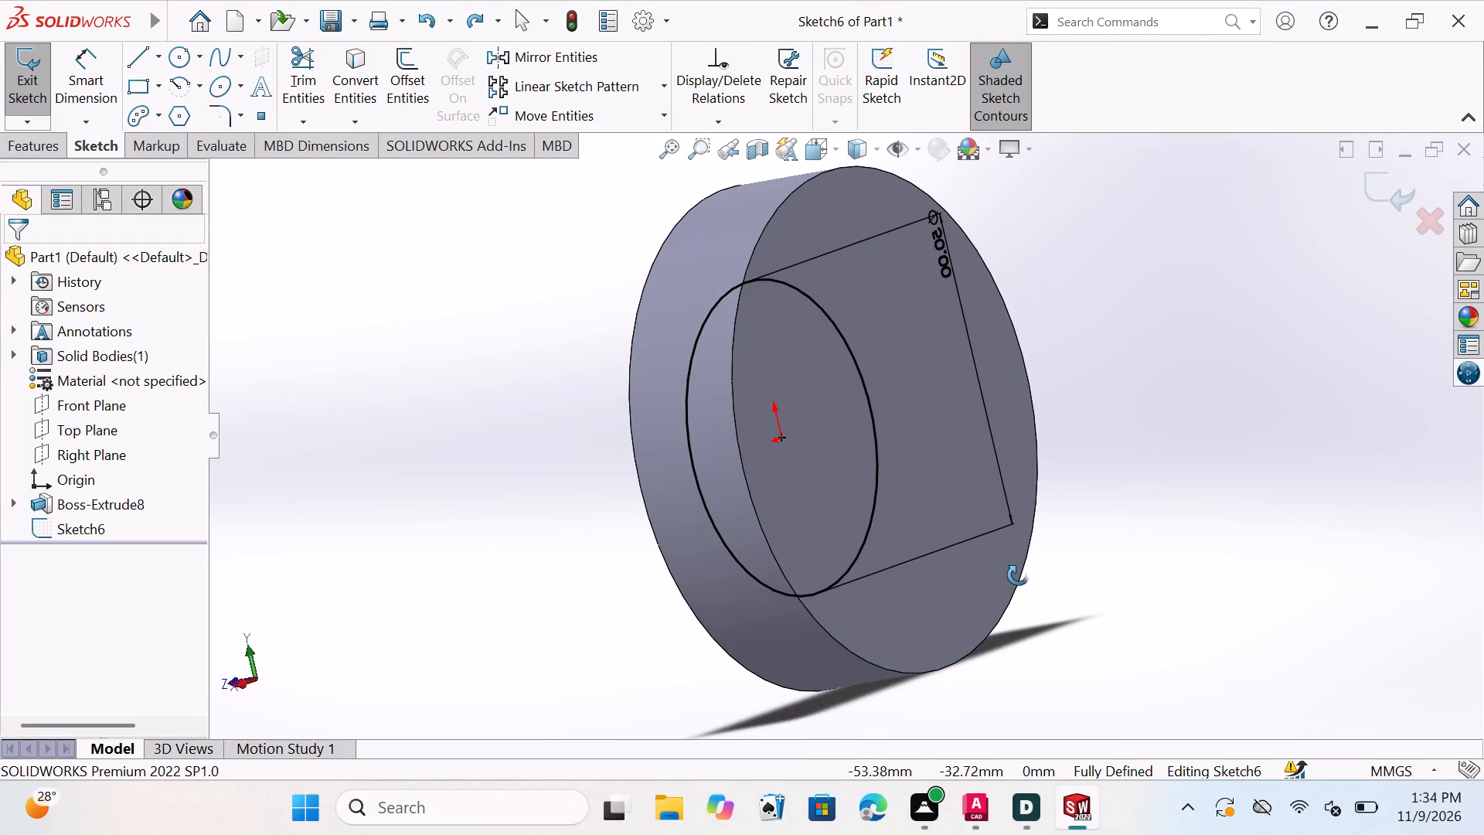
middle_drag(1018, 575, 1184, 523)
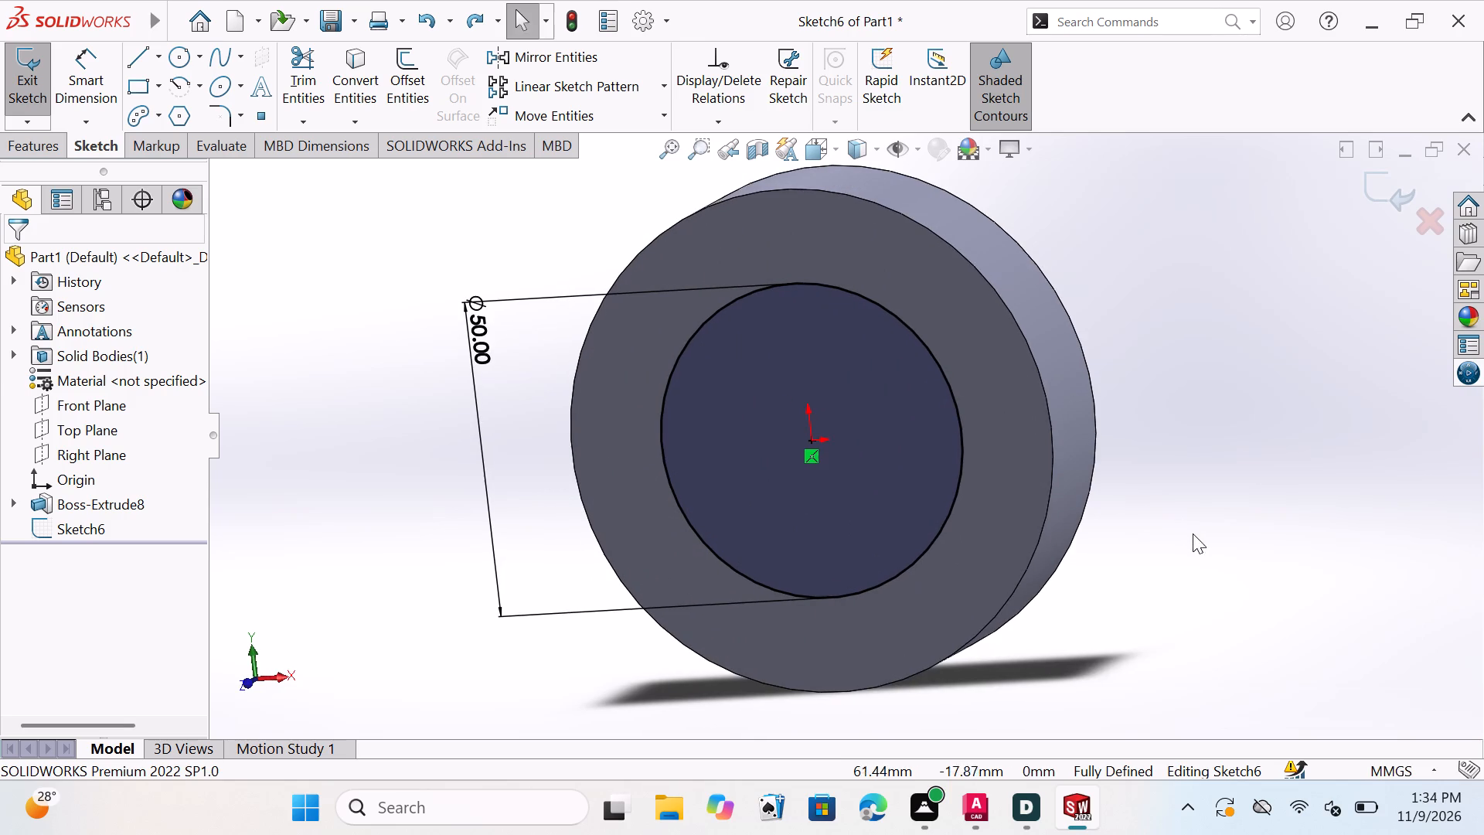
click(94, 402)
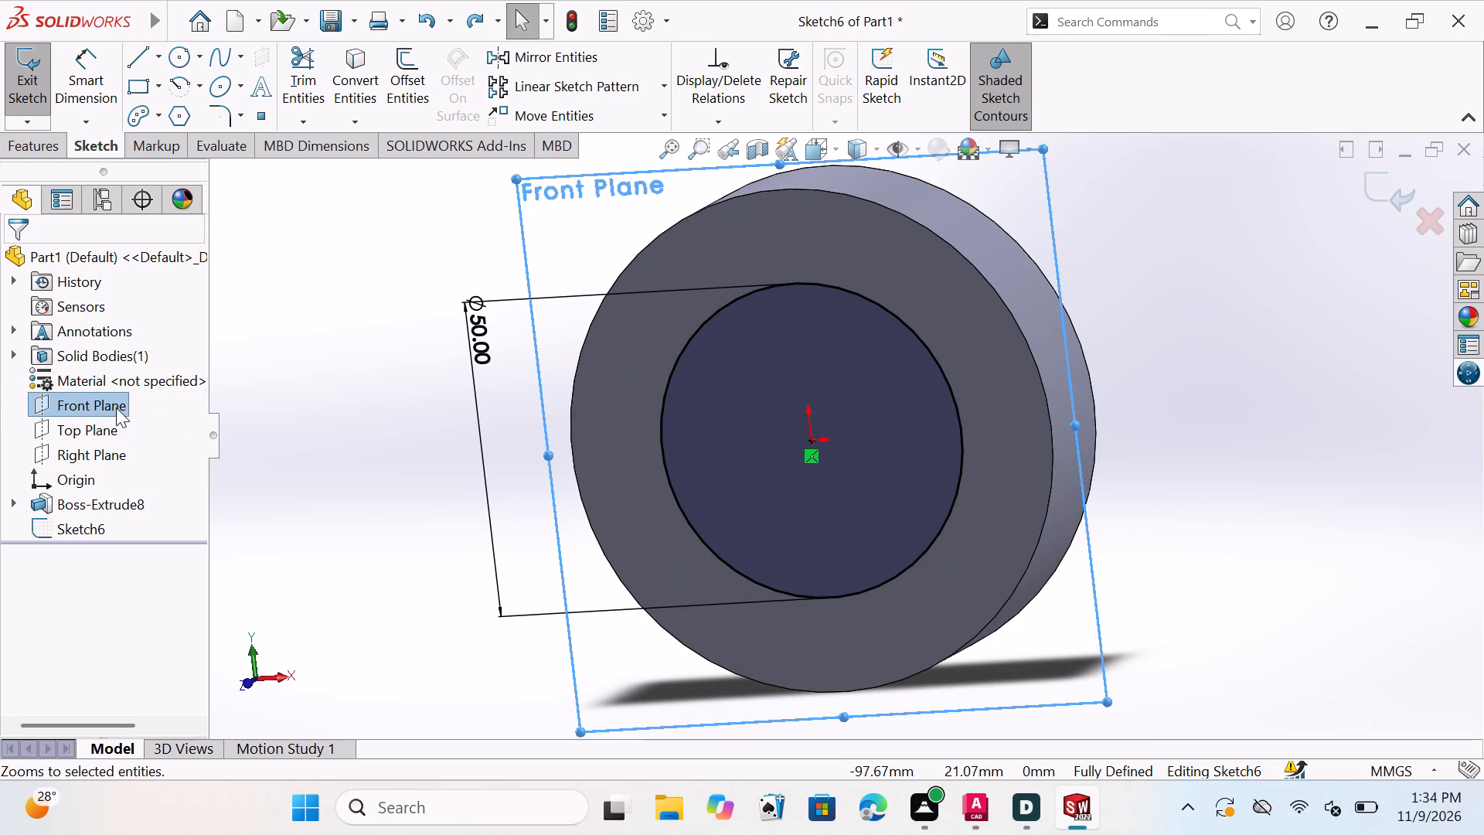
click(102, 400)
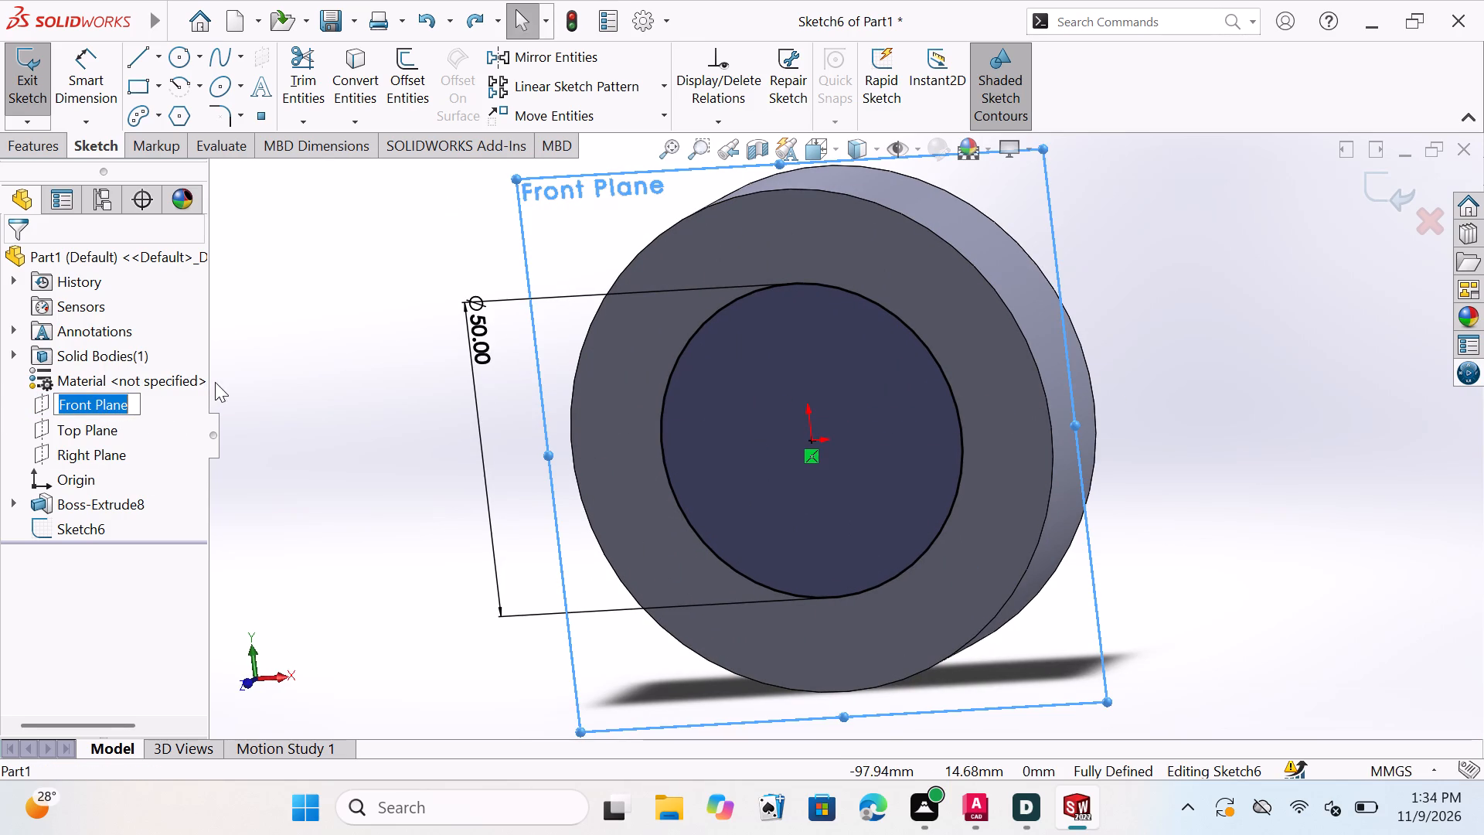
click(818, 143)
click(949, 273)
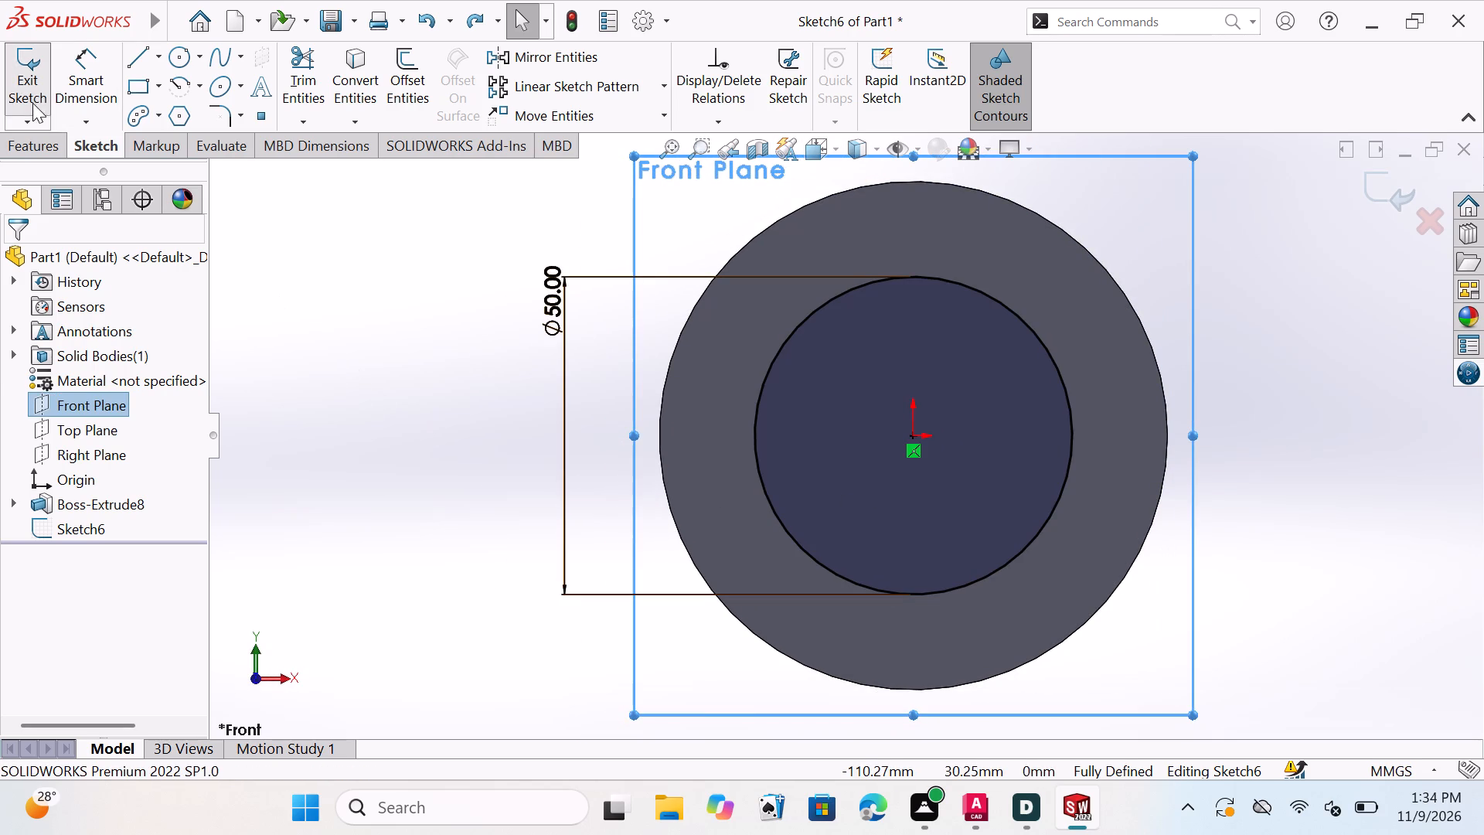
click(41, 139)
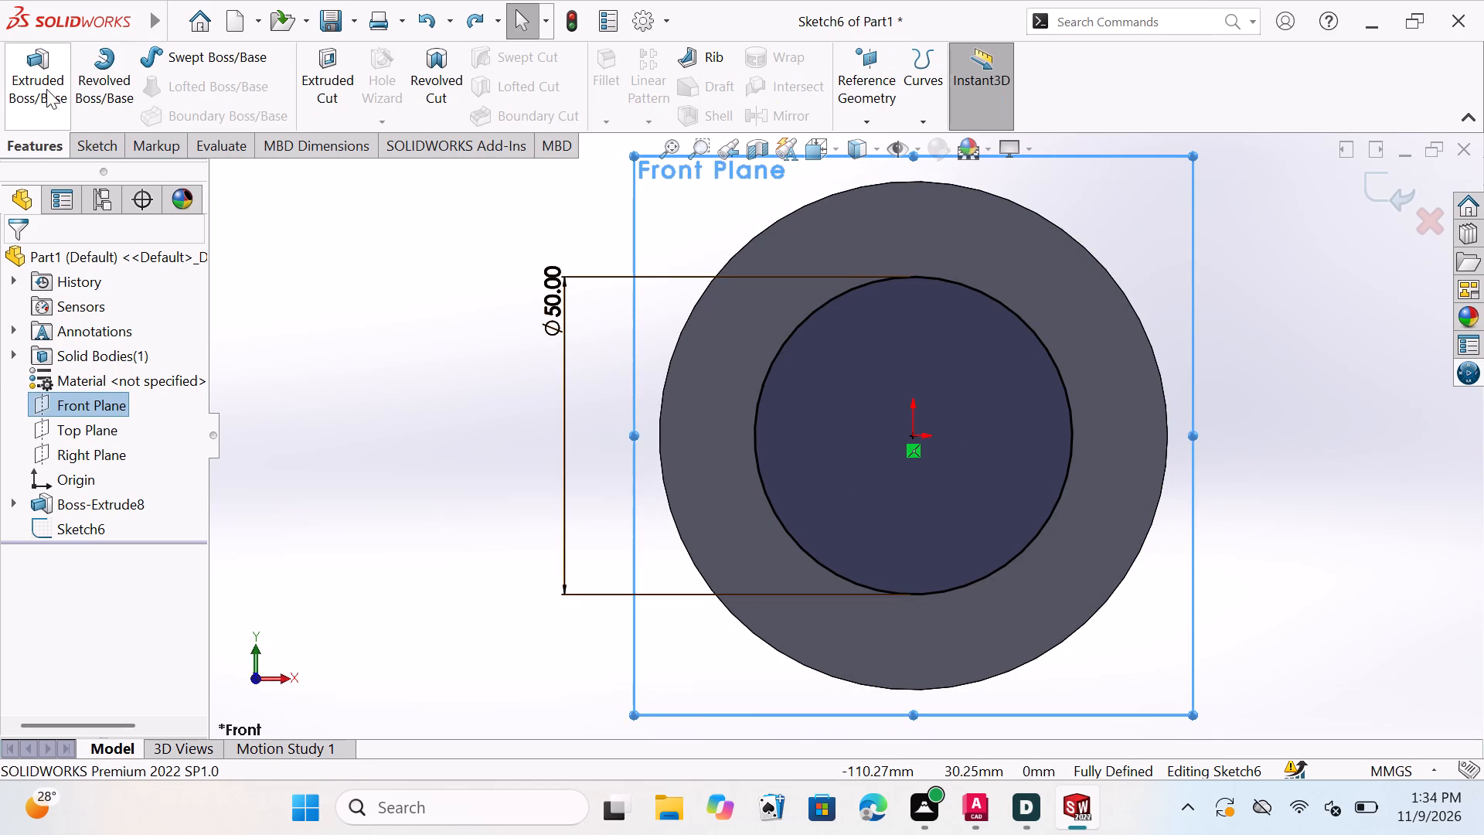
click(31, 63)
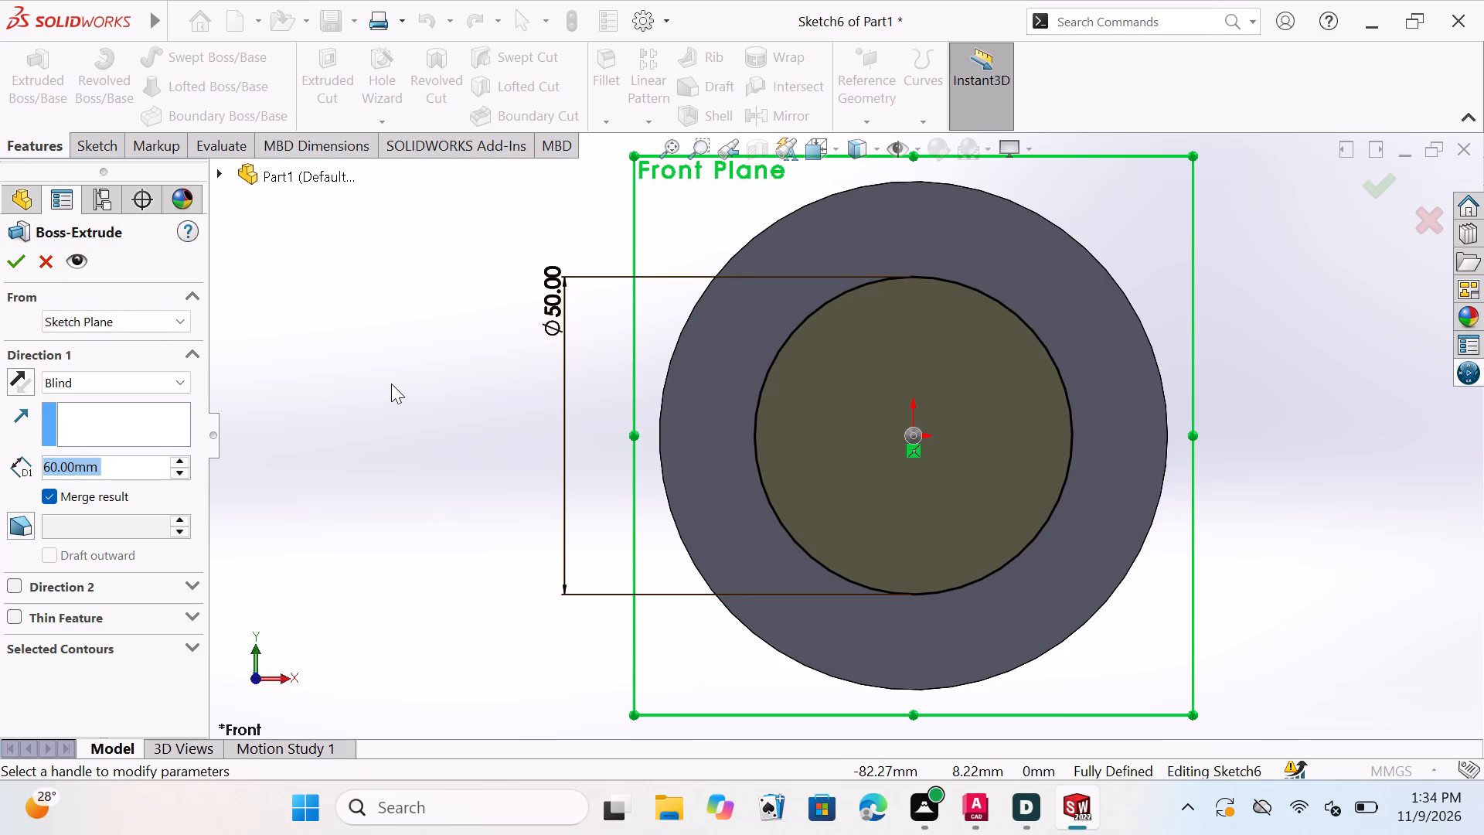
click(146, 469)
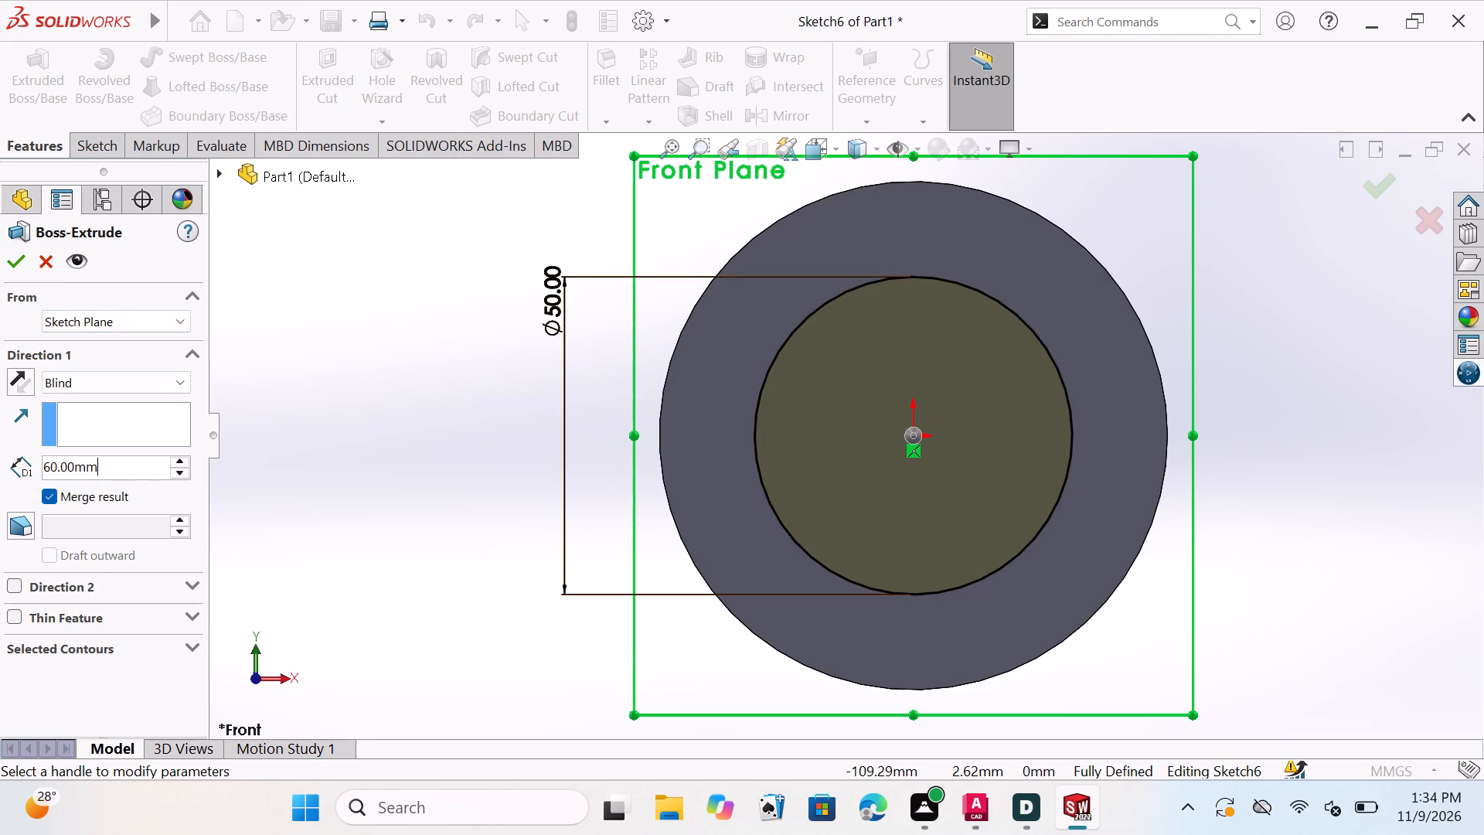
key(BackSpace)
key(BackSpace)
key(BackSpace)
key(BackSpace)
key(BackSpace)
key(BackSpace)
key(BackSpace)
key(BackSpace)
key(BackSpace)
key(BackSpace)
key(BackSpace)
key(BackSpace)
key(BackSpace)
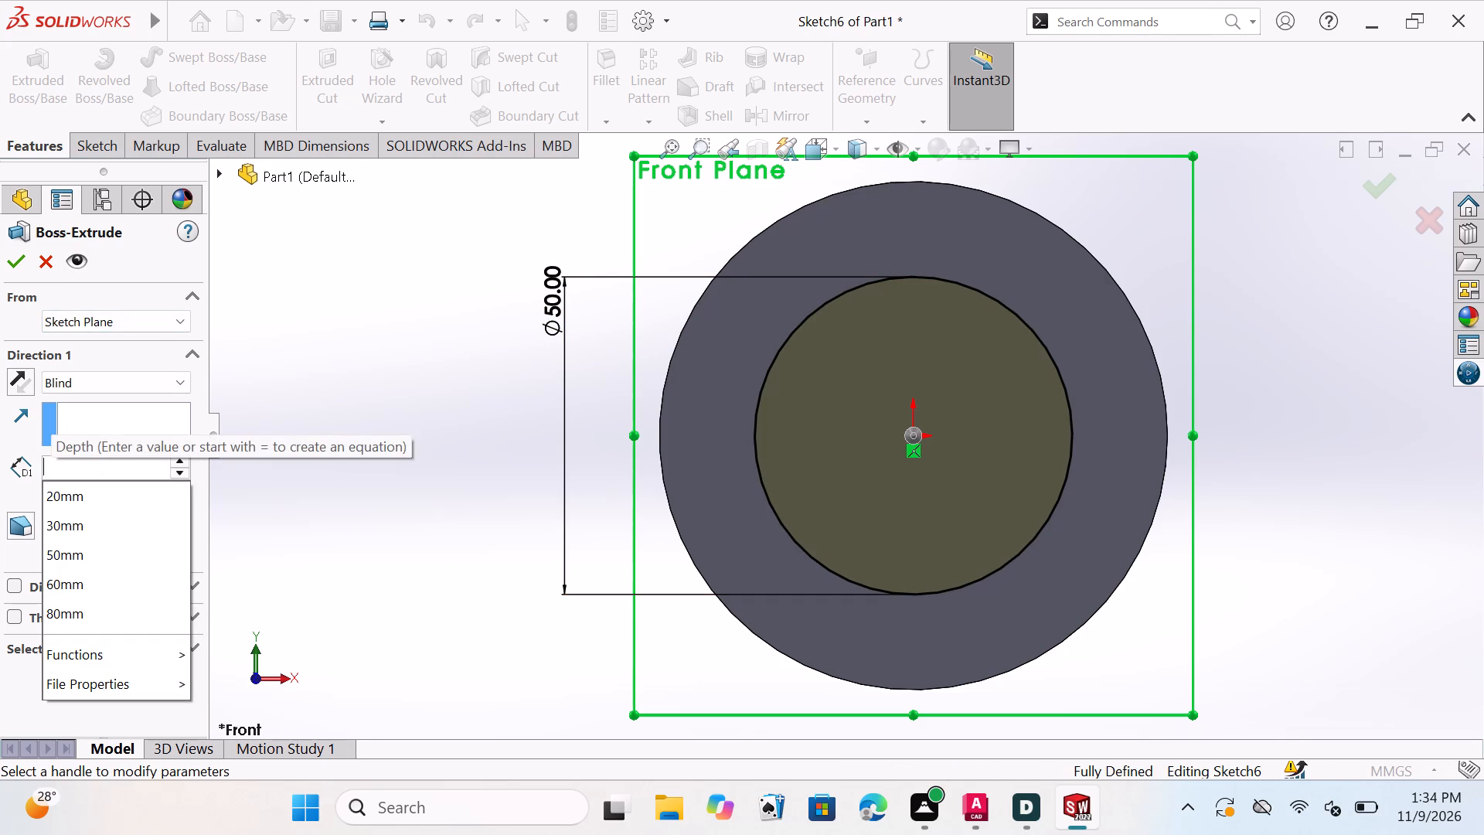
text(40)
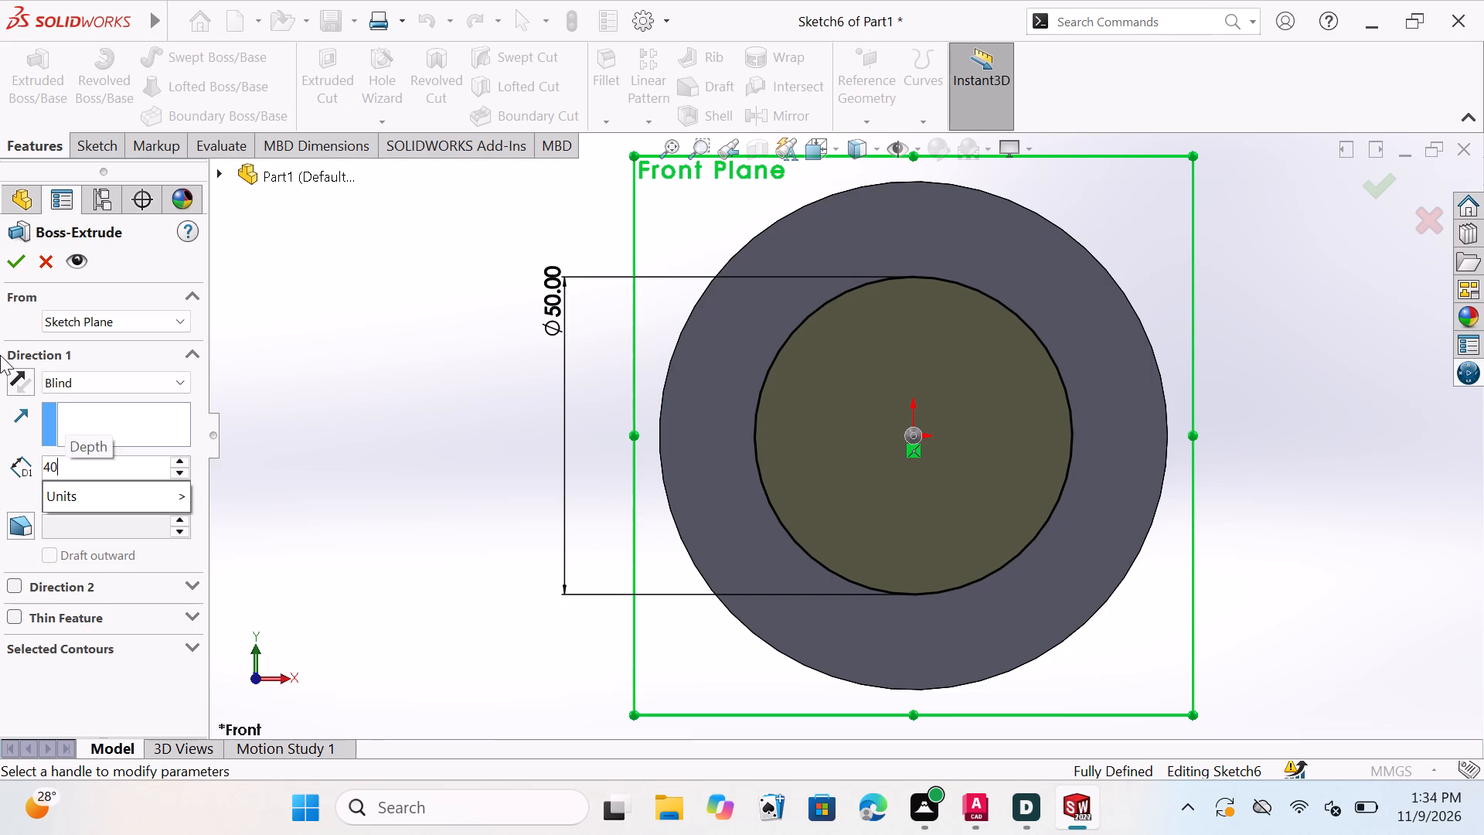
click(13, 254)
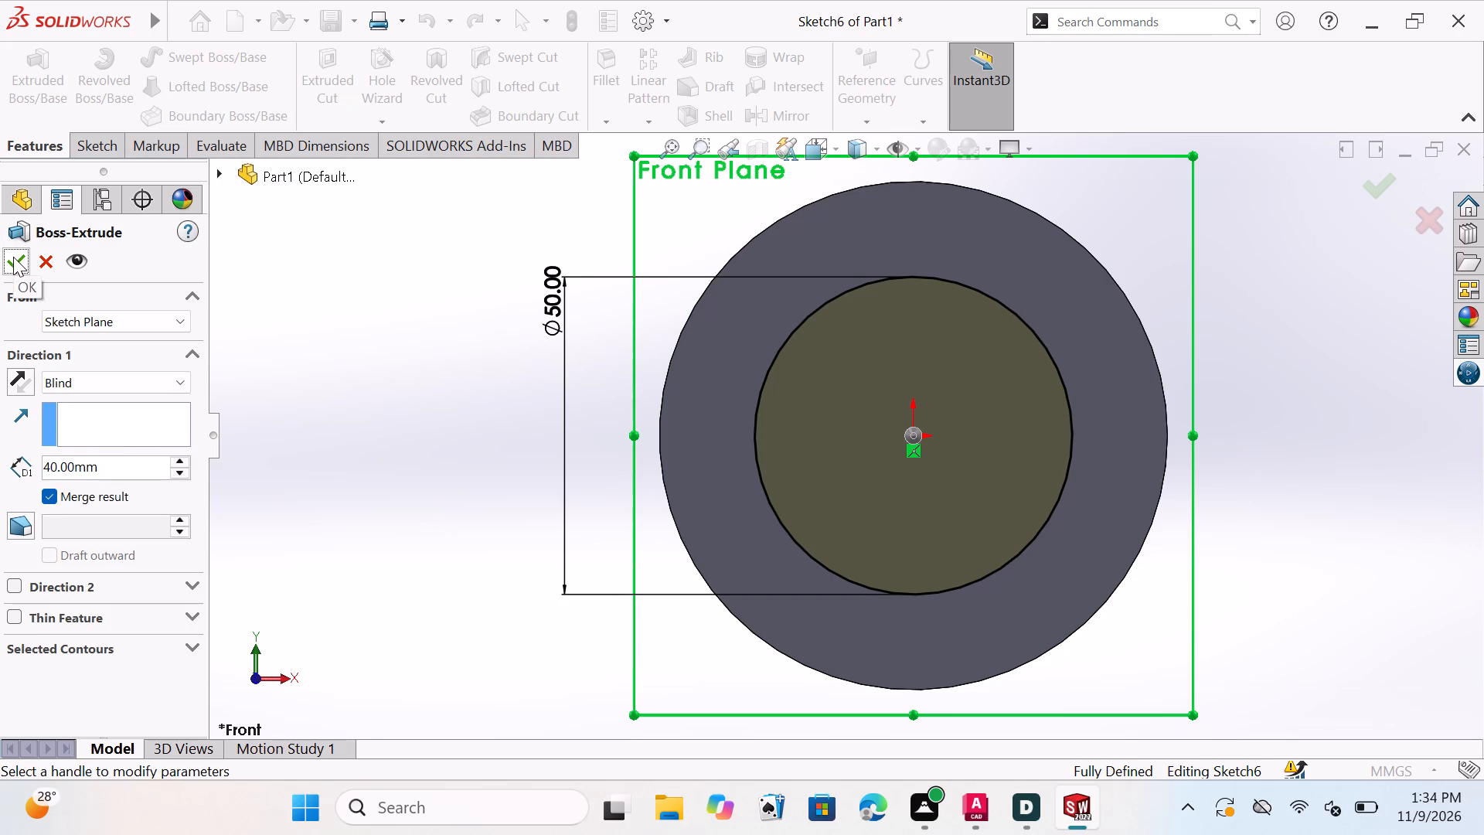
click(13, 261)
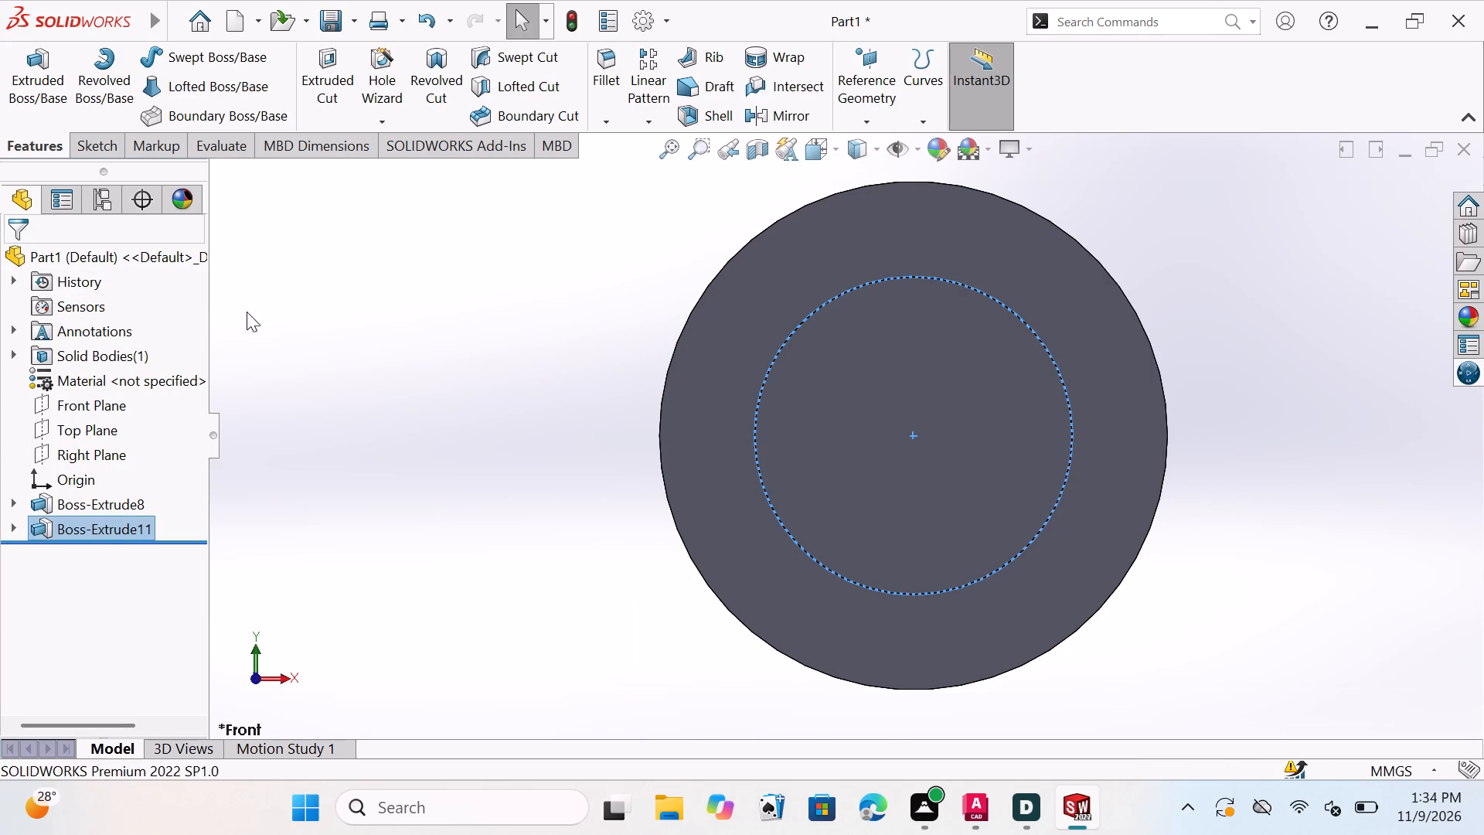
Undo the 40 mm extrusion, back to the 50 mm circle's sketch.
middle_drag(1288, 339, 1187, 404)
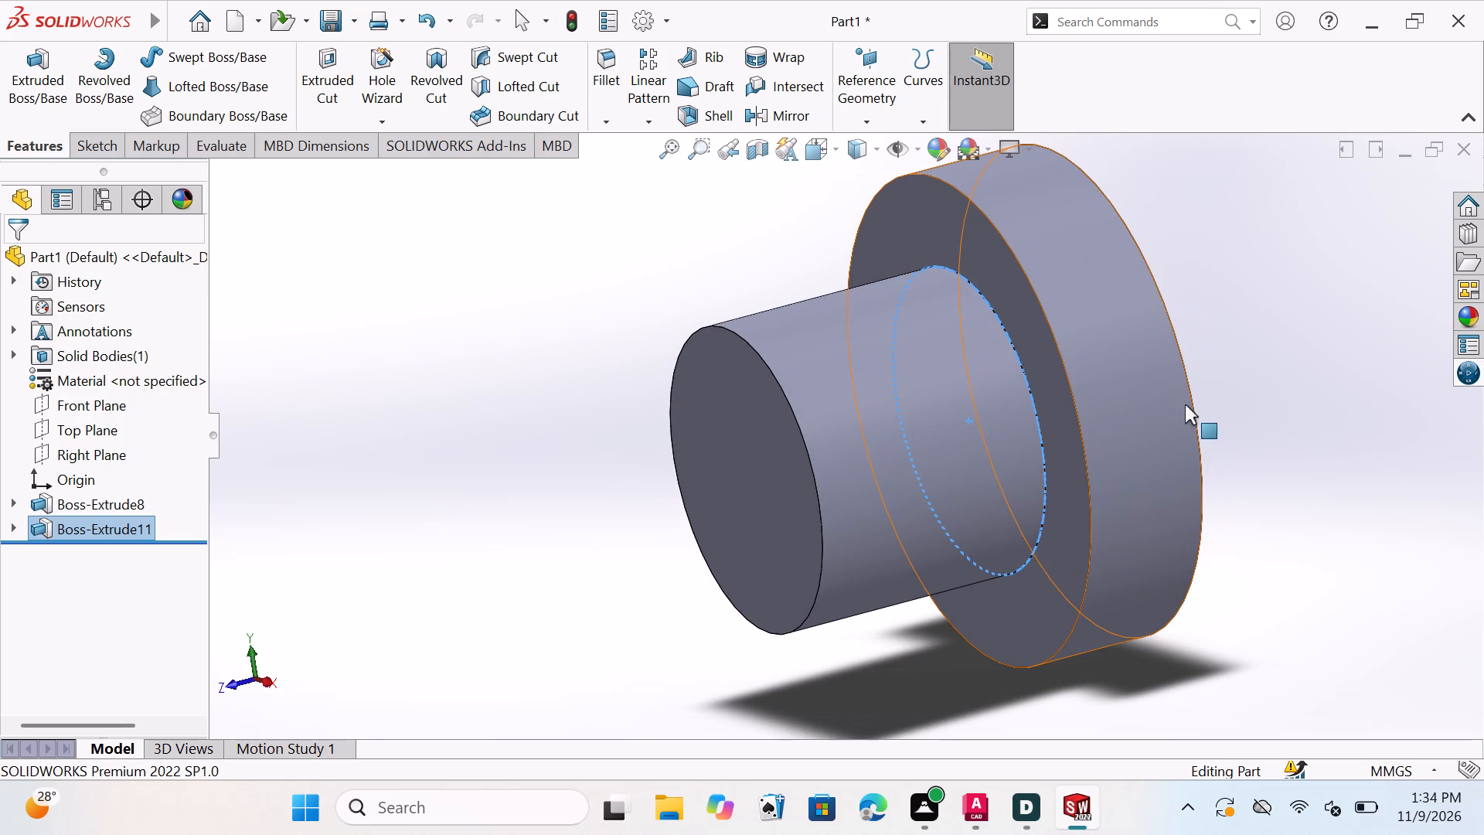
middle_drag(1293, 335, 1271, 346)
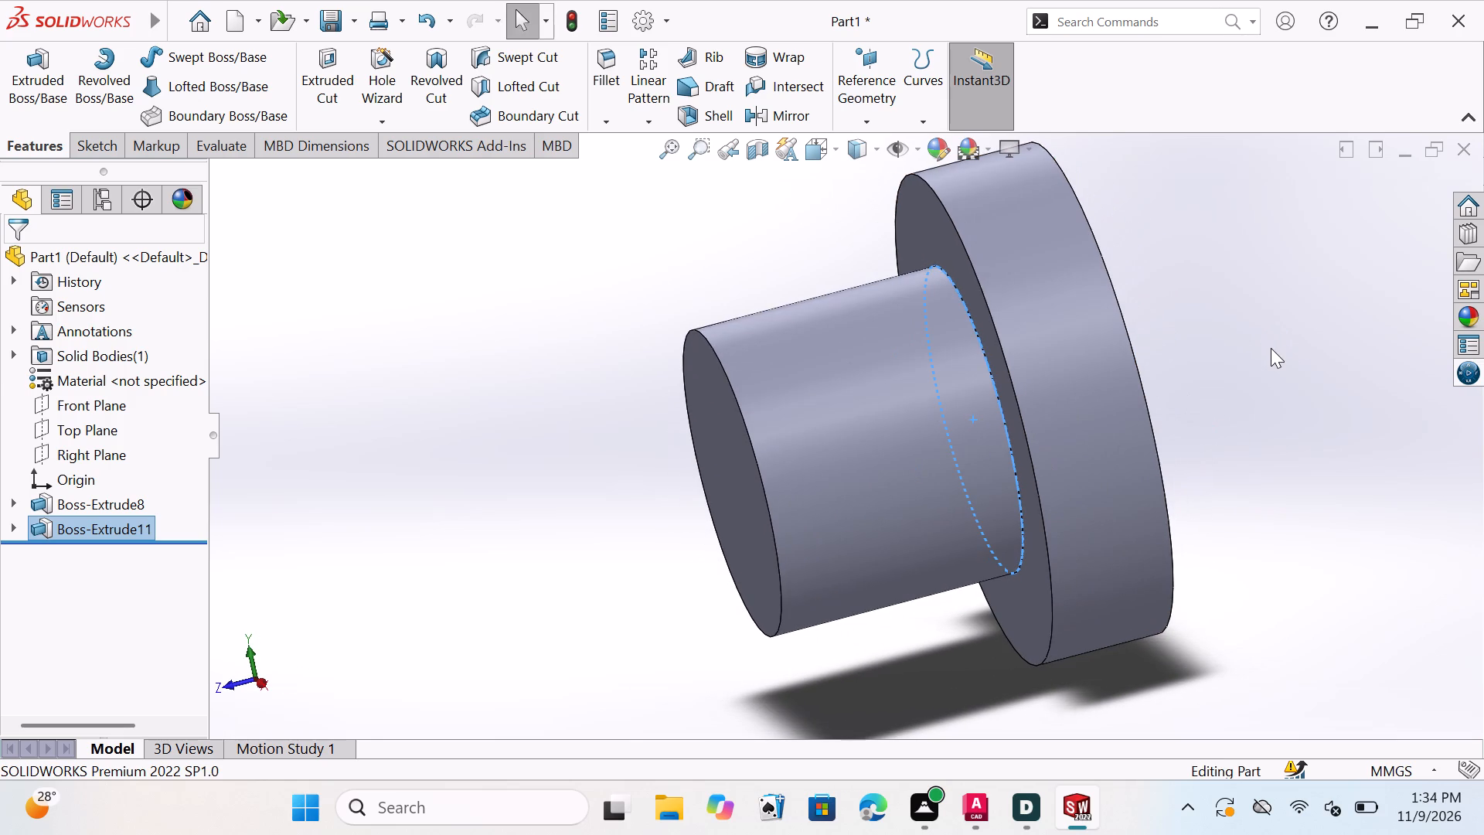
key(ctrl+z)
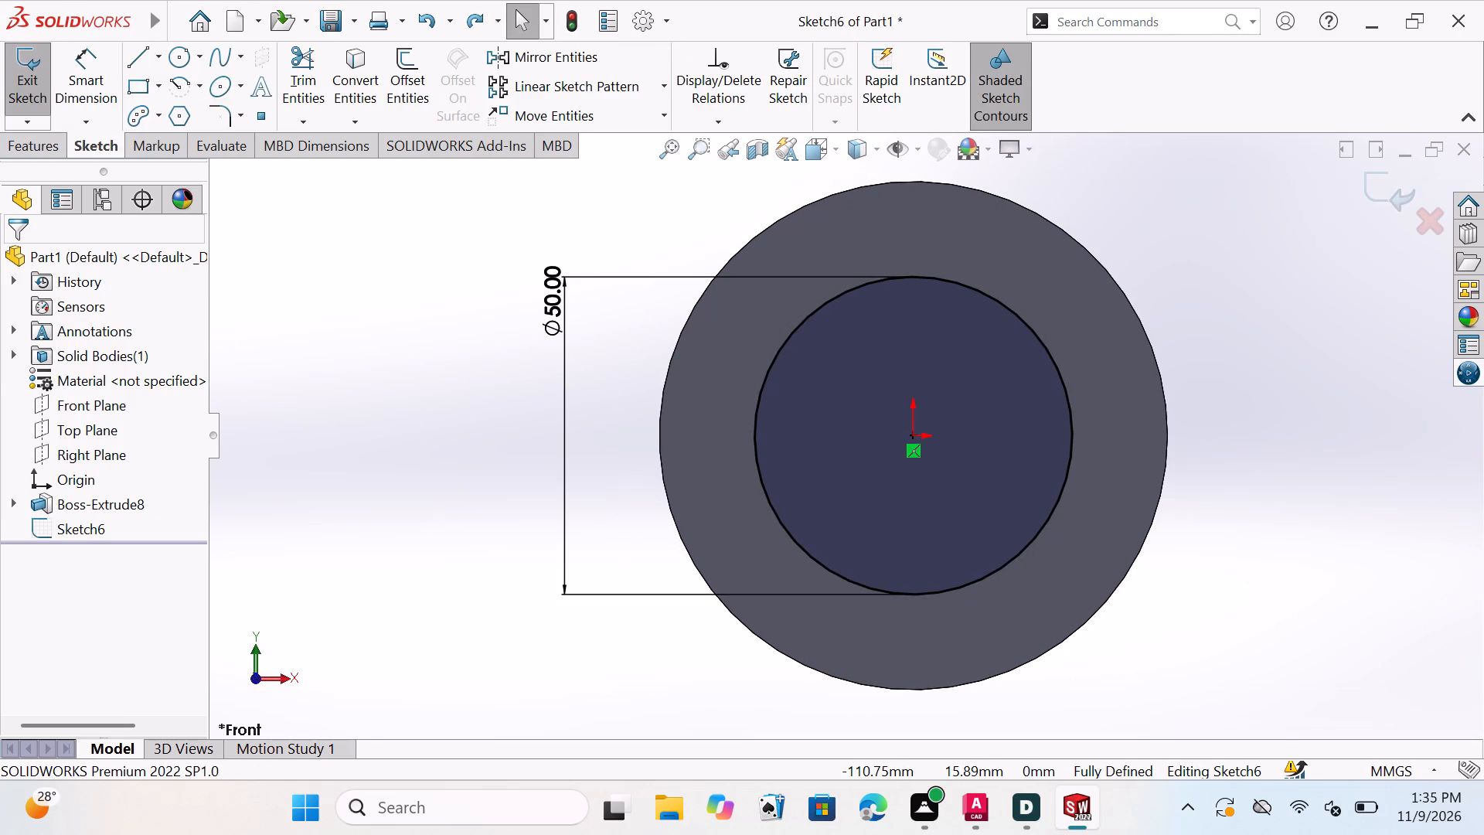
Extrude the 50 mm circle 40 mm in the reversed direction, through the 80 mm disc and out its far side.
click(26, 140)
click(36, 73)
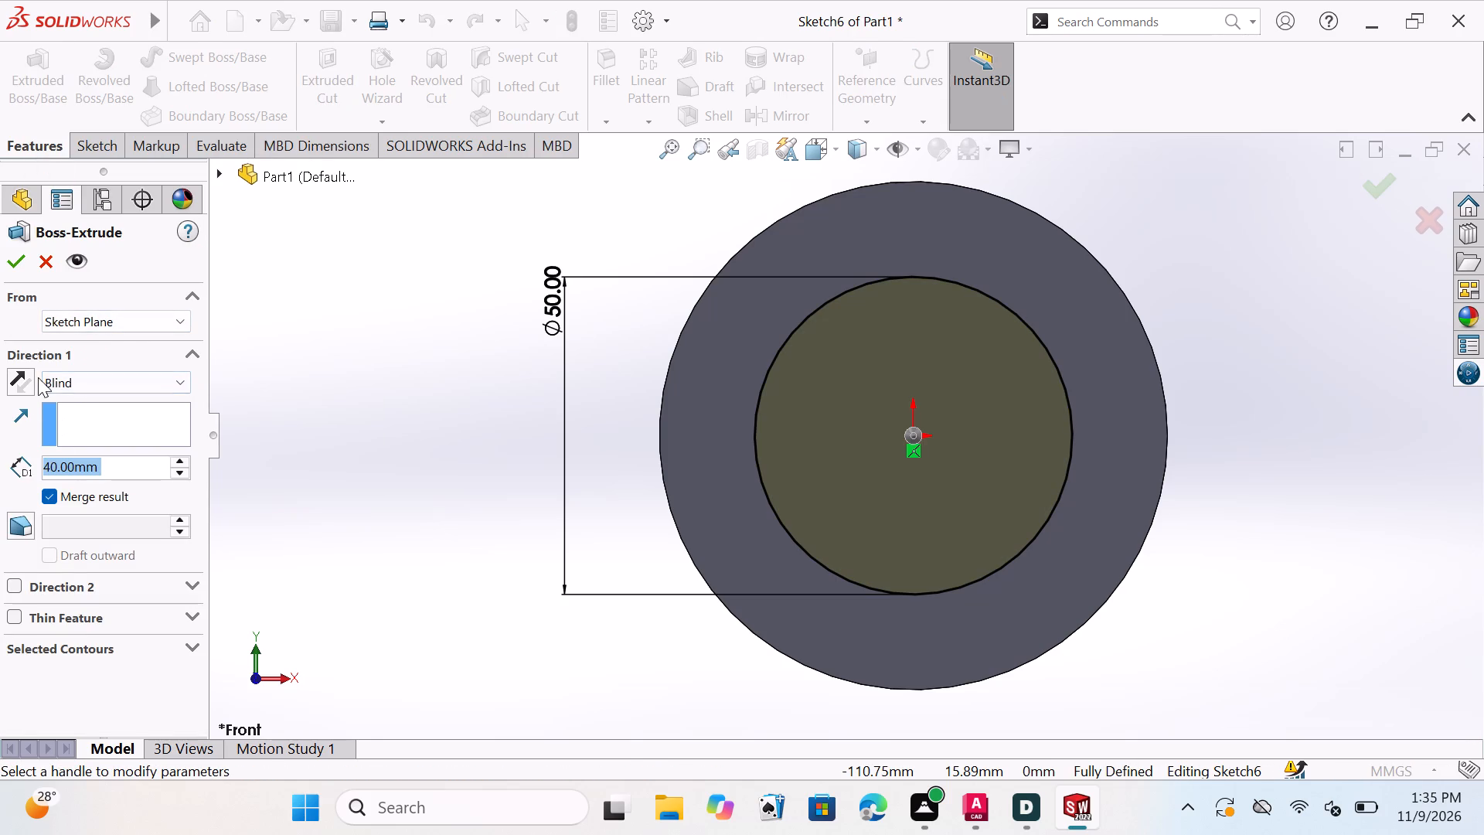
click(25, 376)
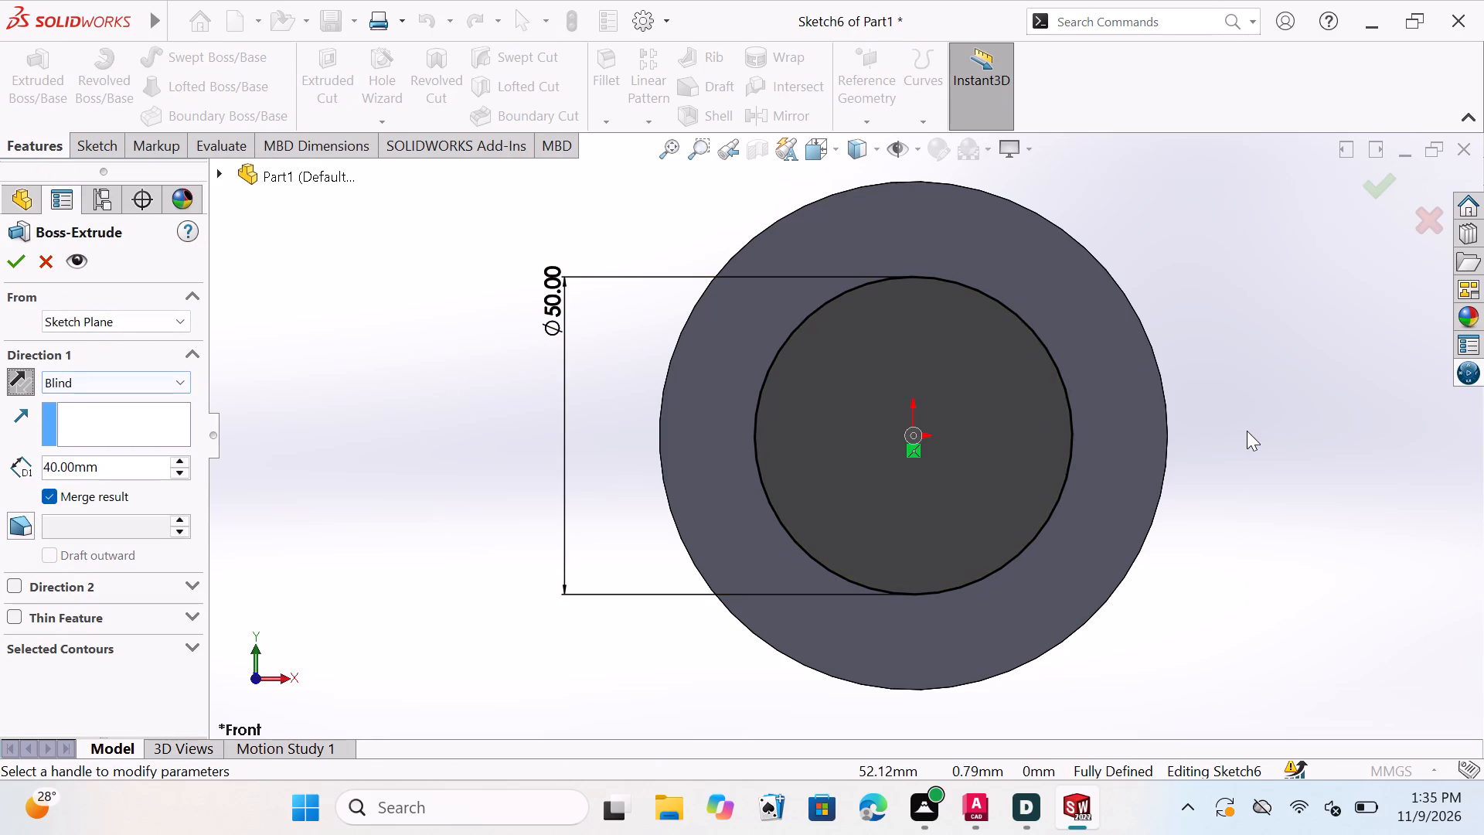
middle_drag(1262, 429, 1122, 490)
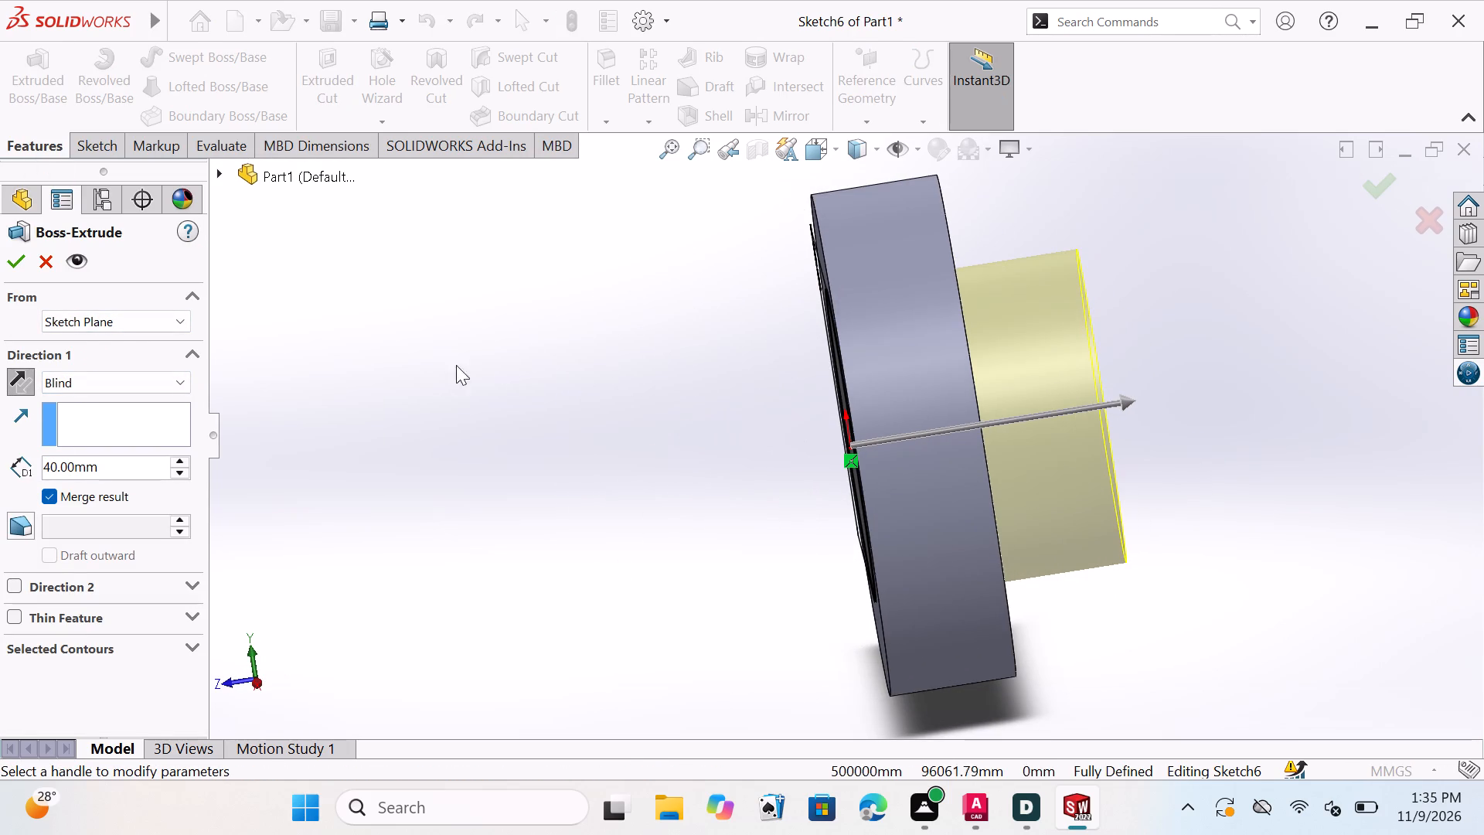
click(10, 256)
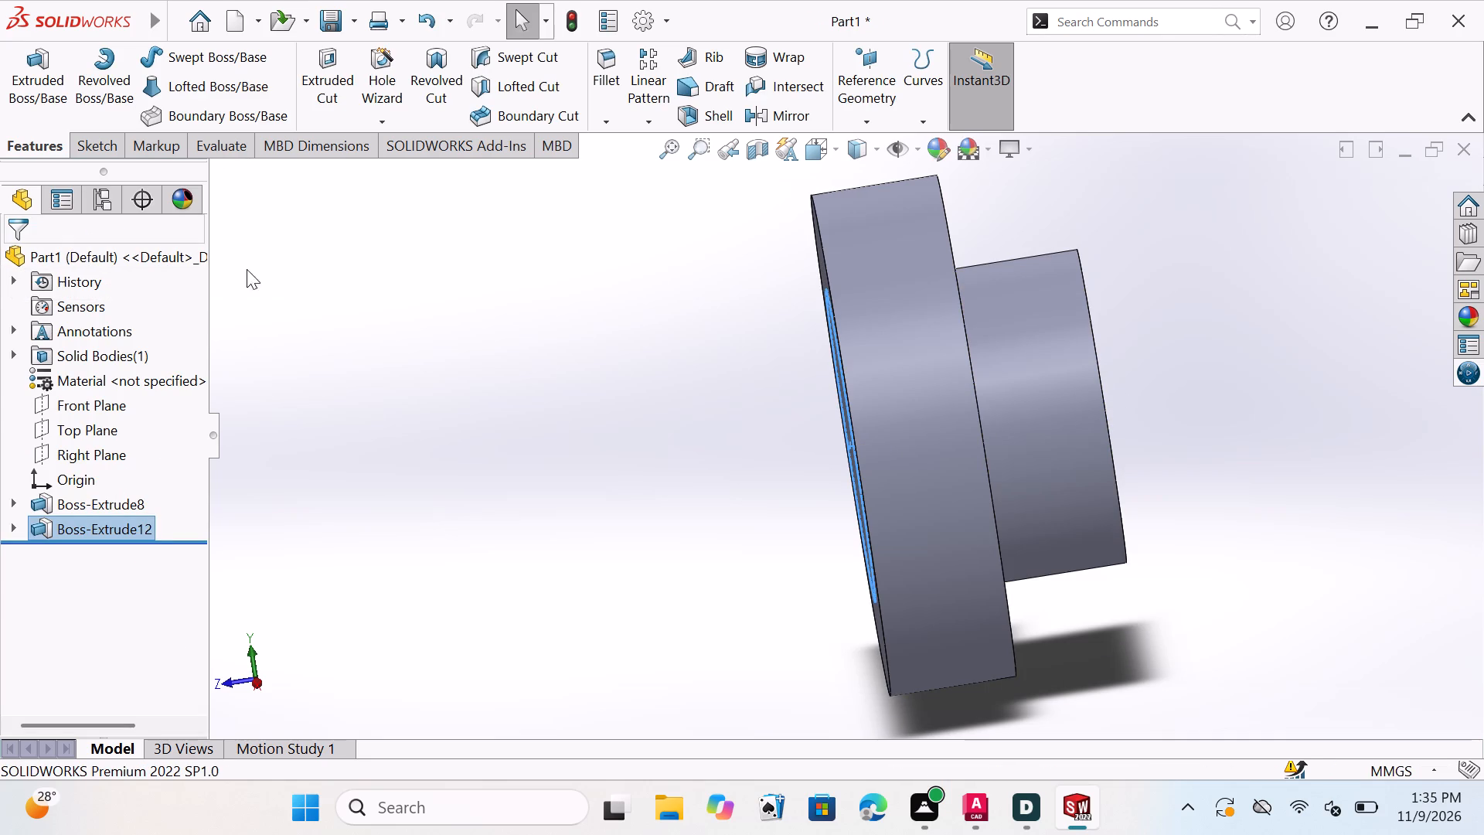
key(Escape)
key(Escape)
key(Escape)
key(Escape)
key(Escape)
key(Escape)
key(Escape)
key(Escape)
key(Escape)
key(Escape)
key(Escape)
key(Escape)
key(Escape)
Inspect the disc's flat front side and orient the view normal to the Front Plane.
middle_drag(600, 377, 615, 367)
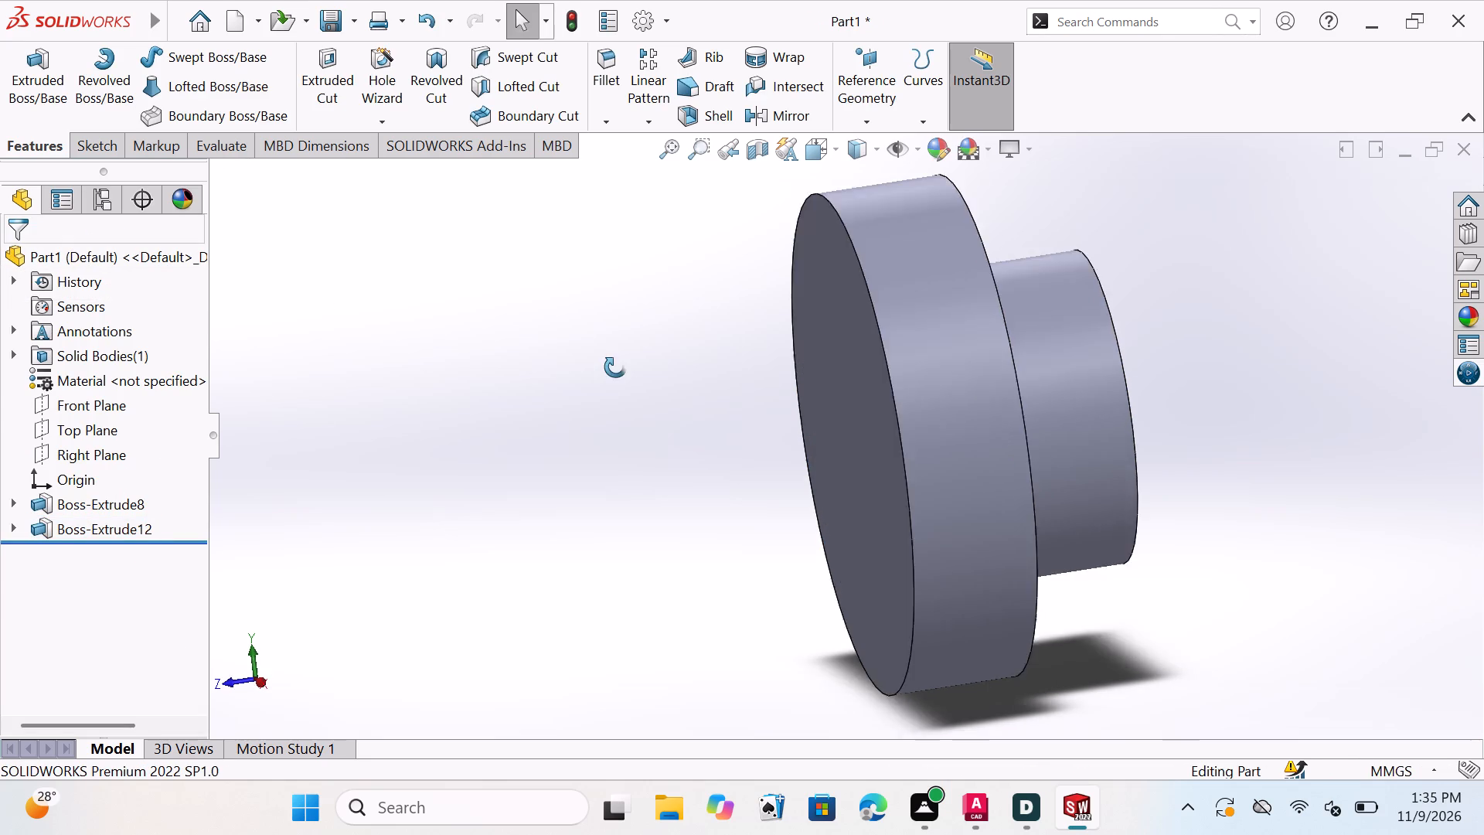
middle_drag(615, 367, 740, 382)
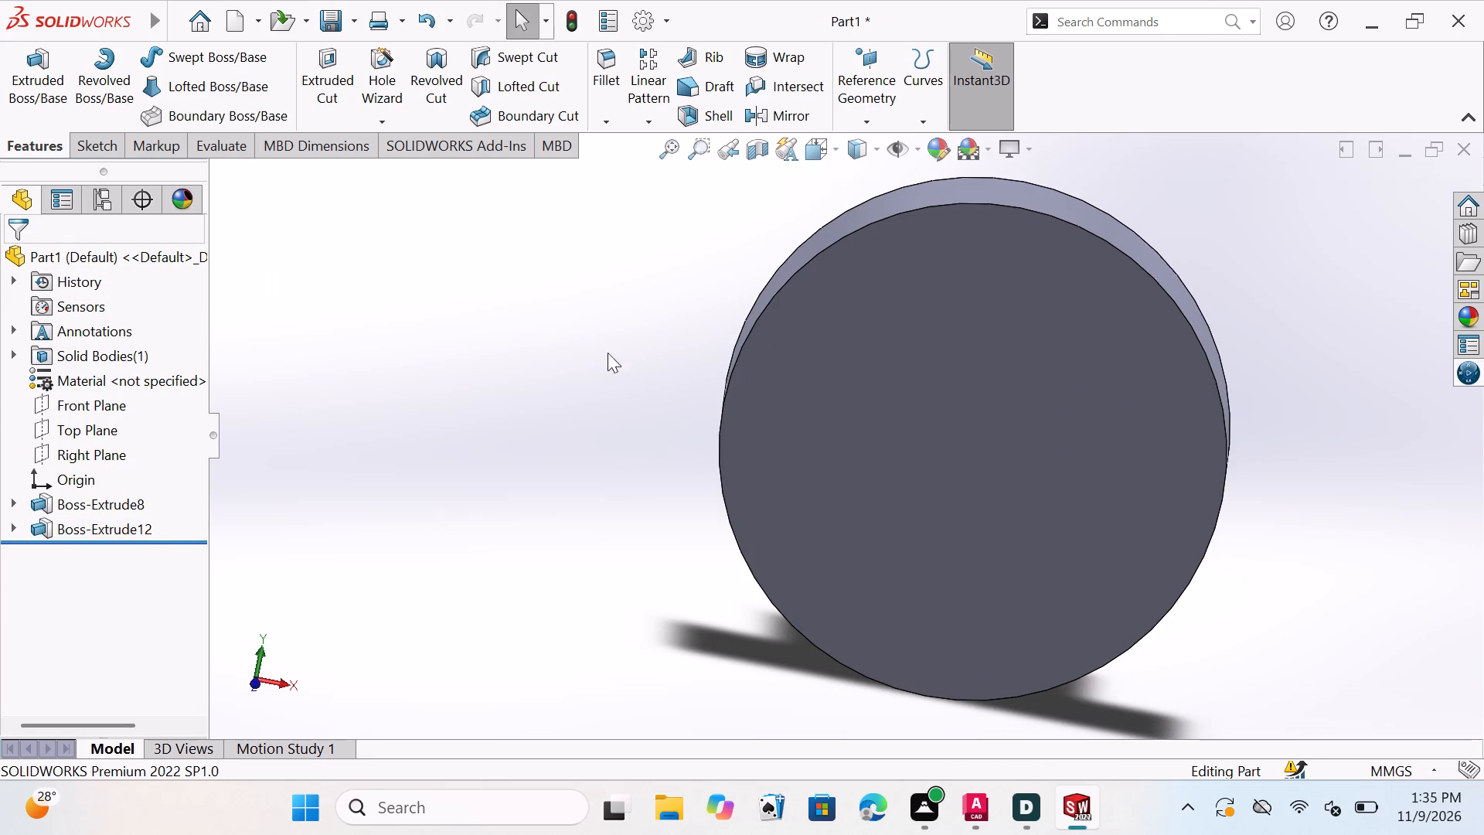
click(81, 407)
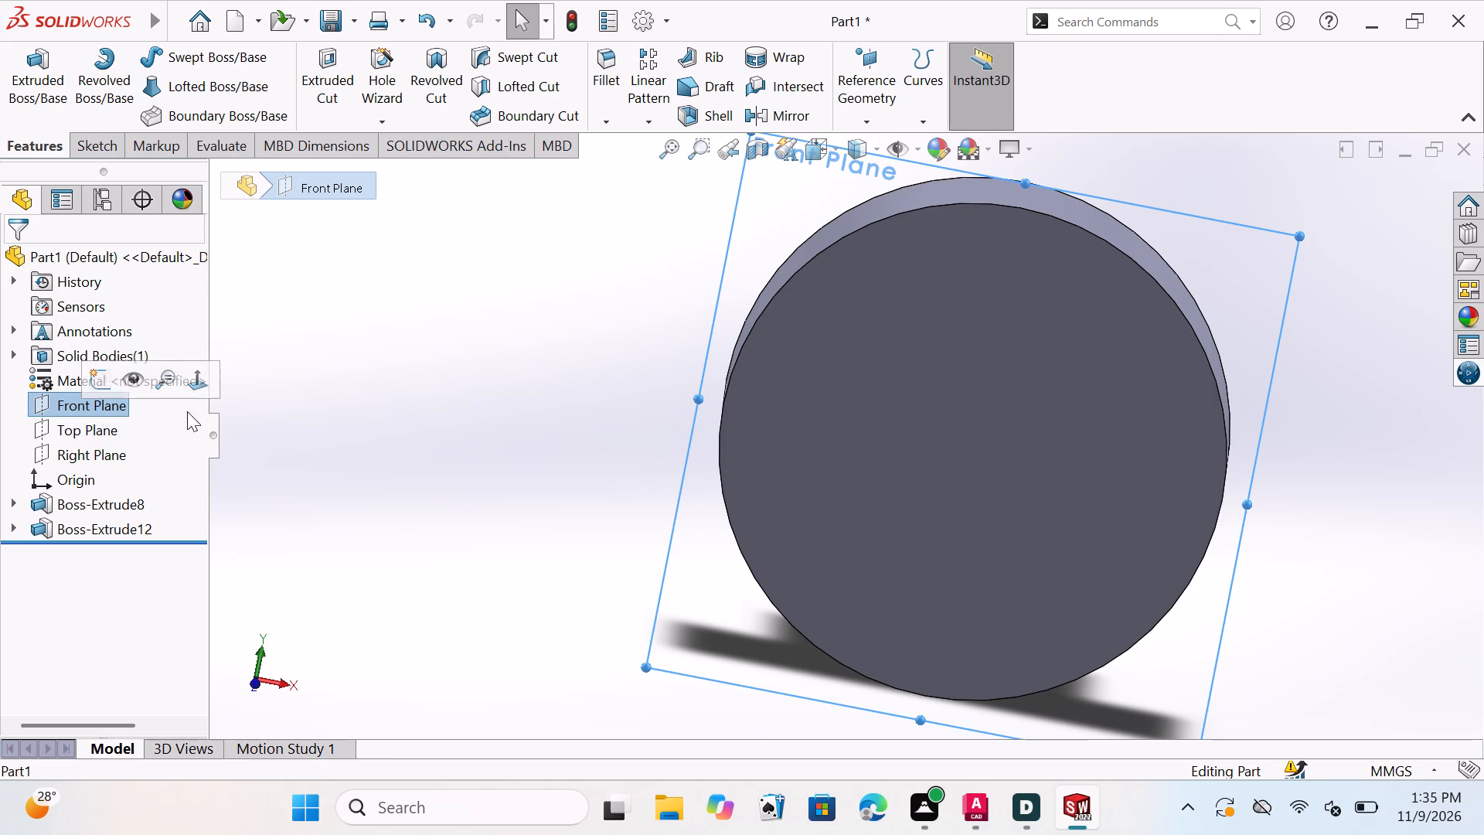
click(197, 380)
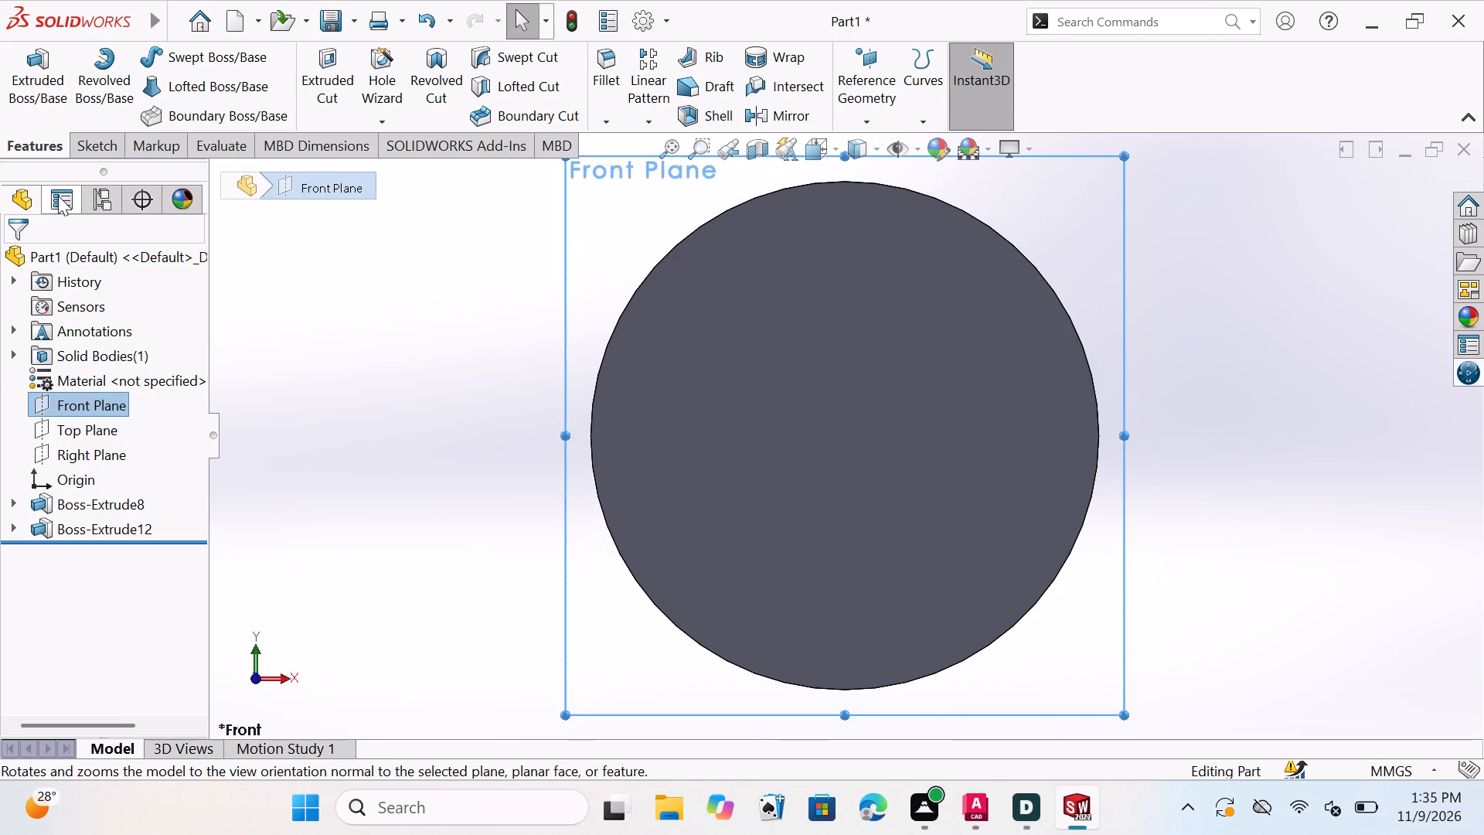
key(Escape)
key(Escape)
key(Escape)
key(Escape)
key(Escape)
key(Escape)
key(Escape)
key(Escape)
key(Escape)
key(Escape)
key(Escape)
key(Escape)
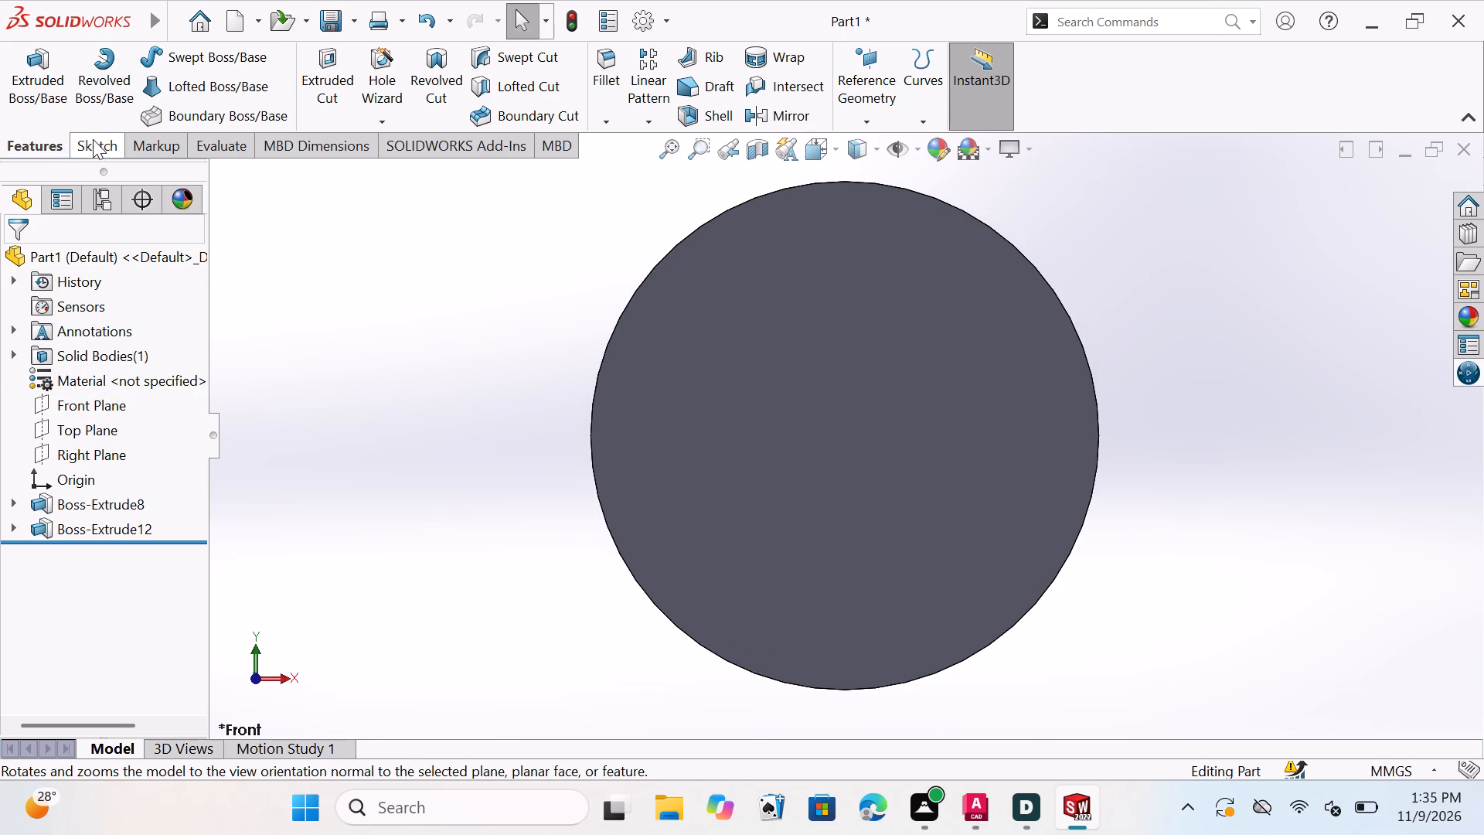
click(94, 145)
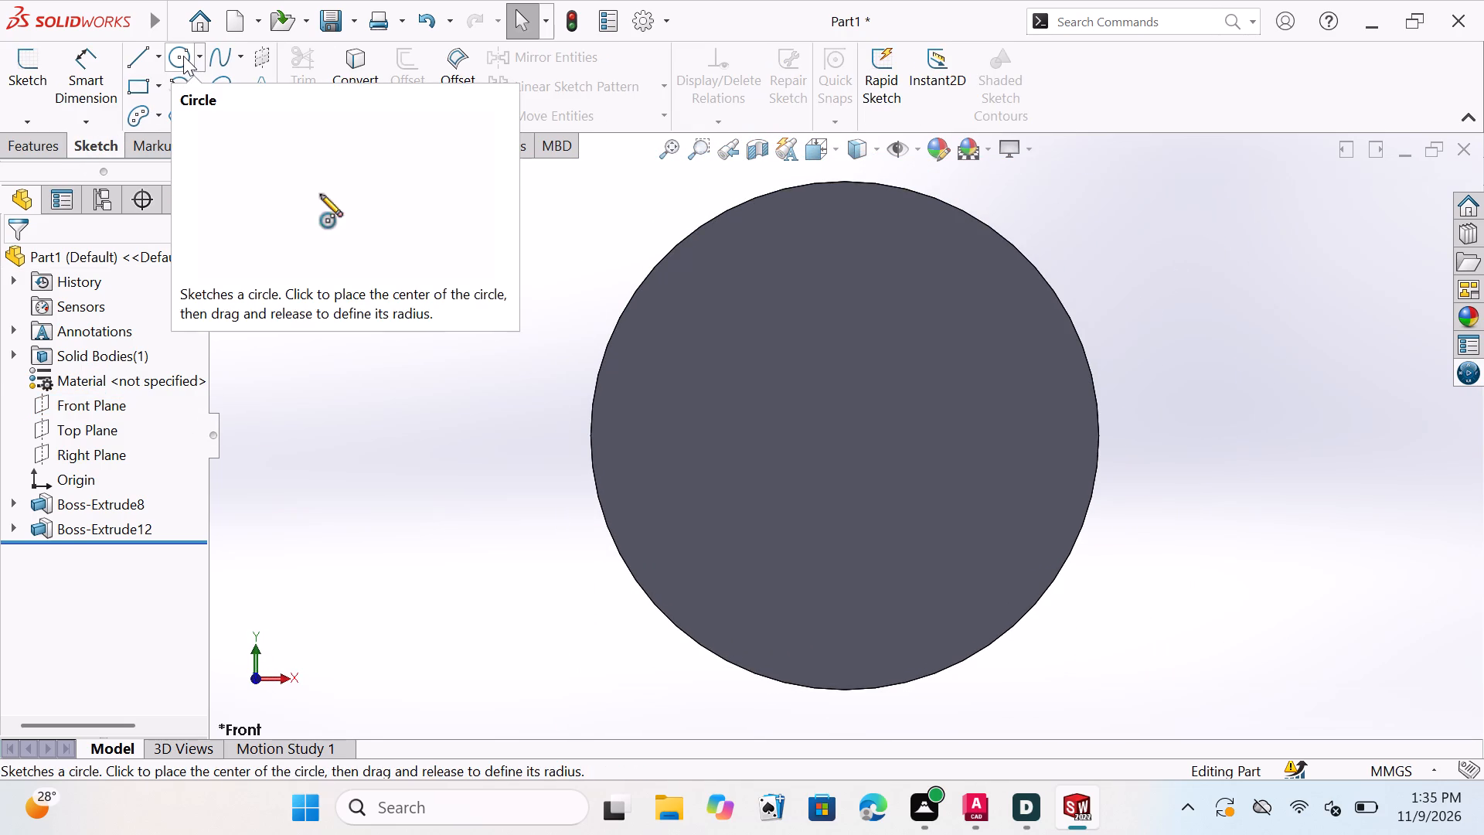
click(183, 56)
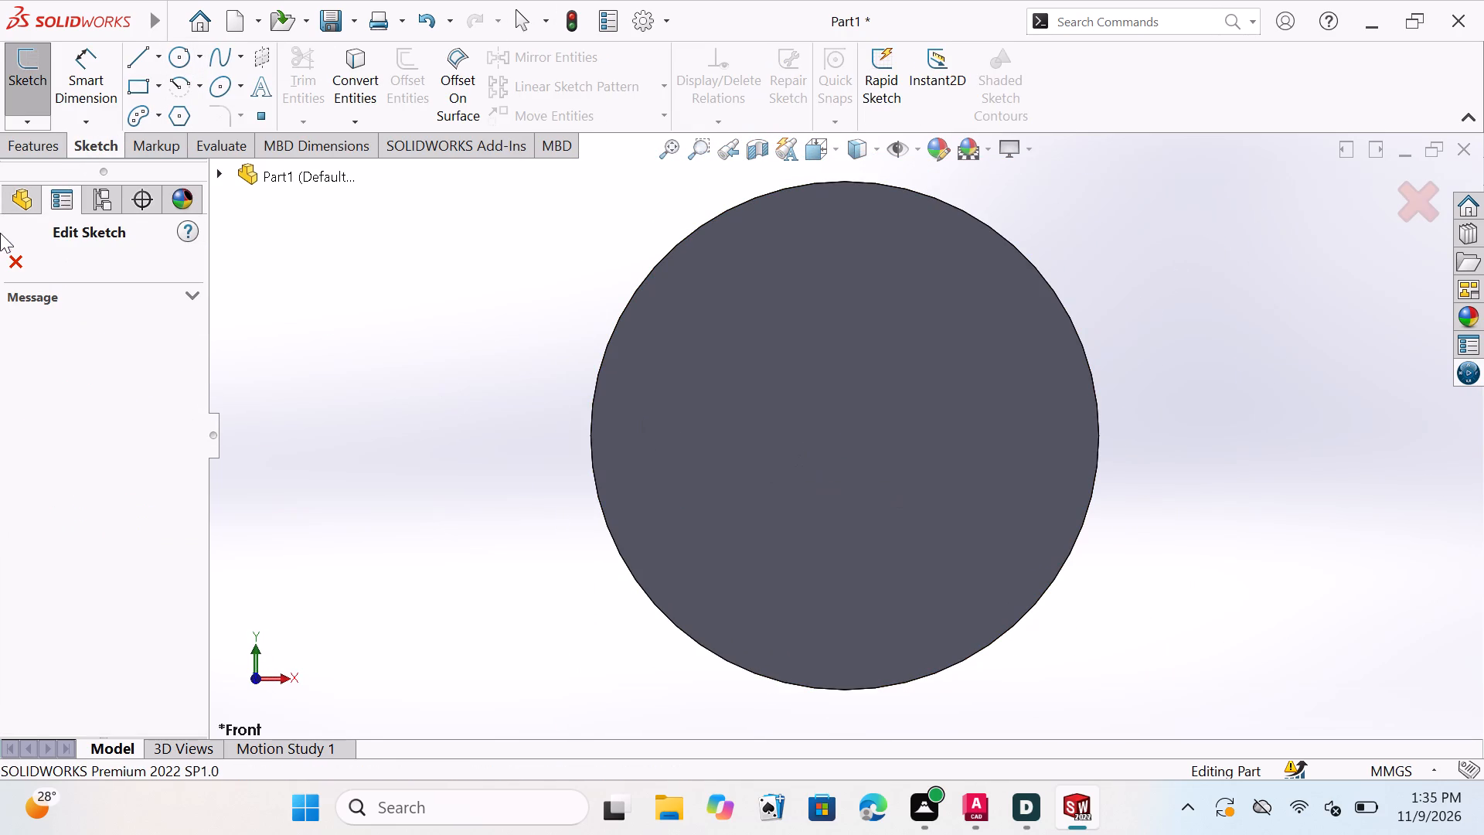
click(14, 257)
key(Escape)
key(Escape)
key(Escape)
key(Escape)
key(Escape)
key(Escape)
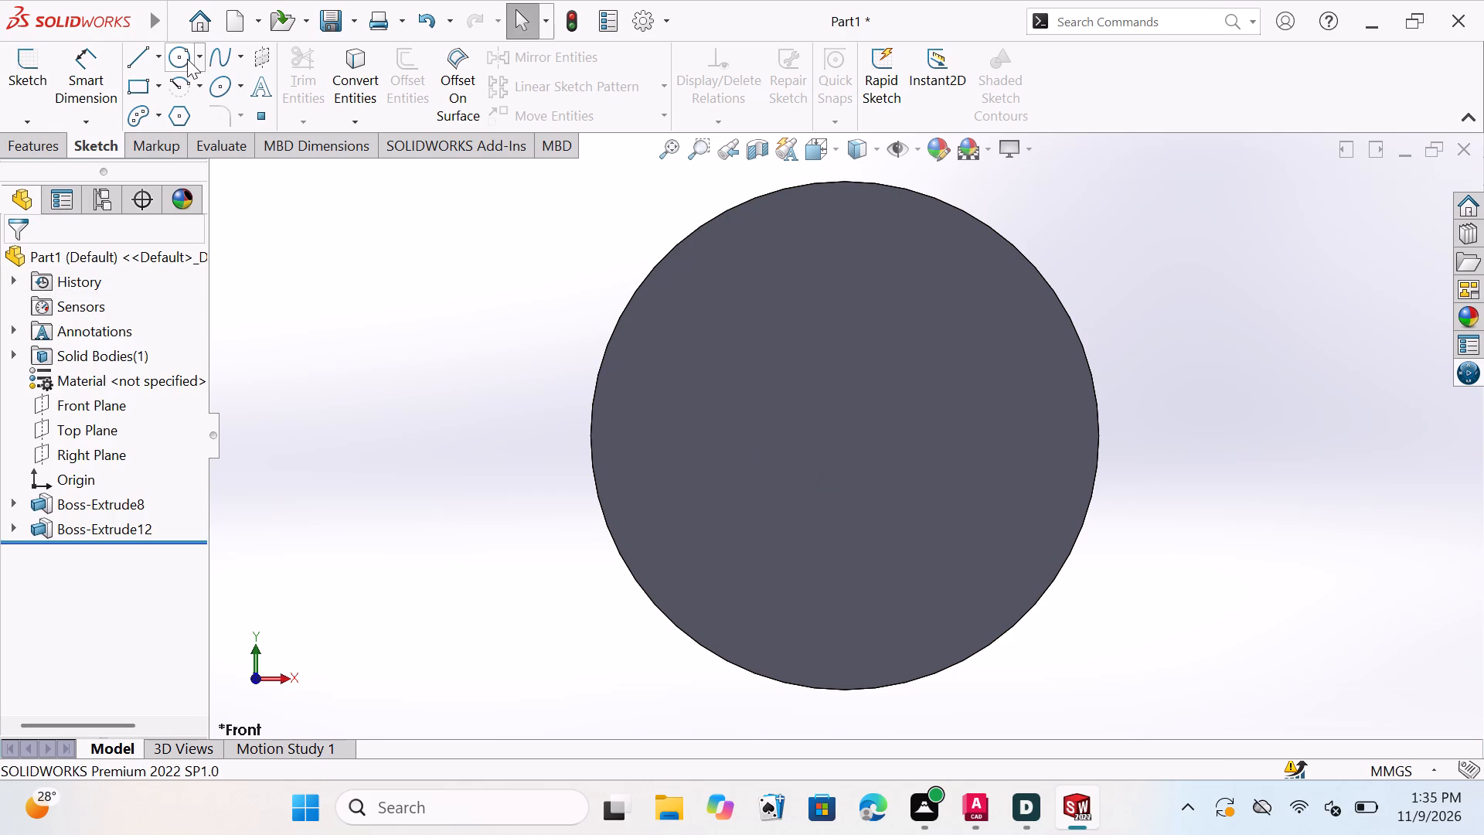
Sketch a circle about 49.6 mm in diameter, centred on the origin, on the 80 mm disc's flat front face.
click(178, 51)
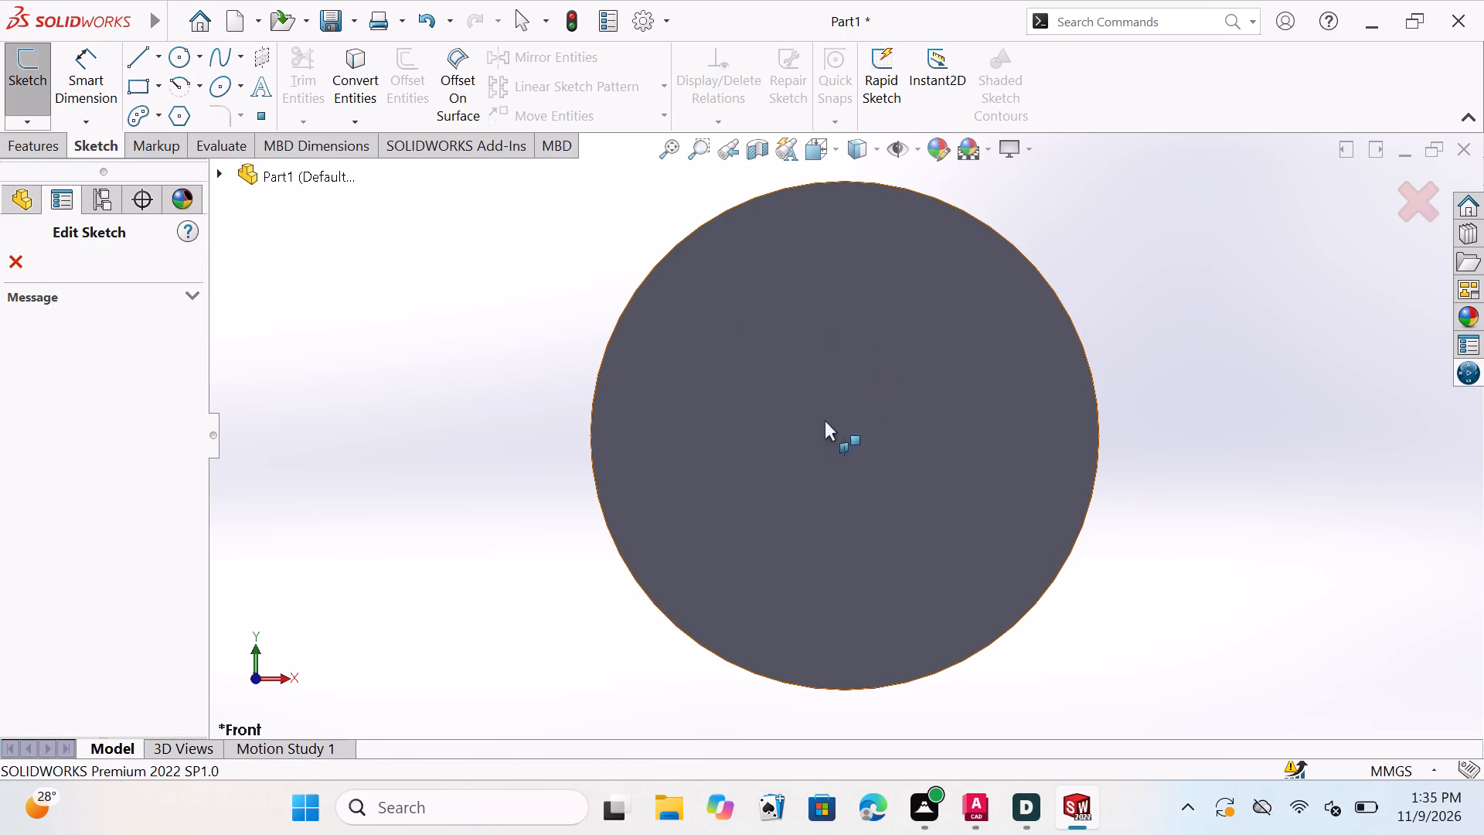
click(852, 384)
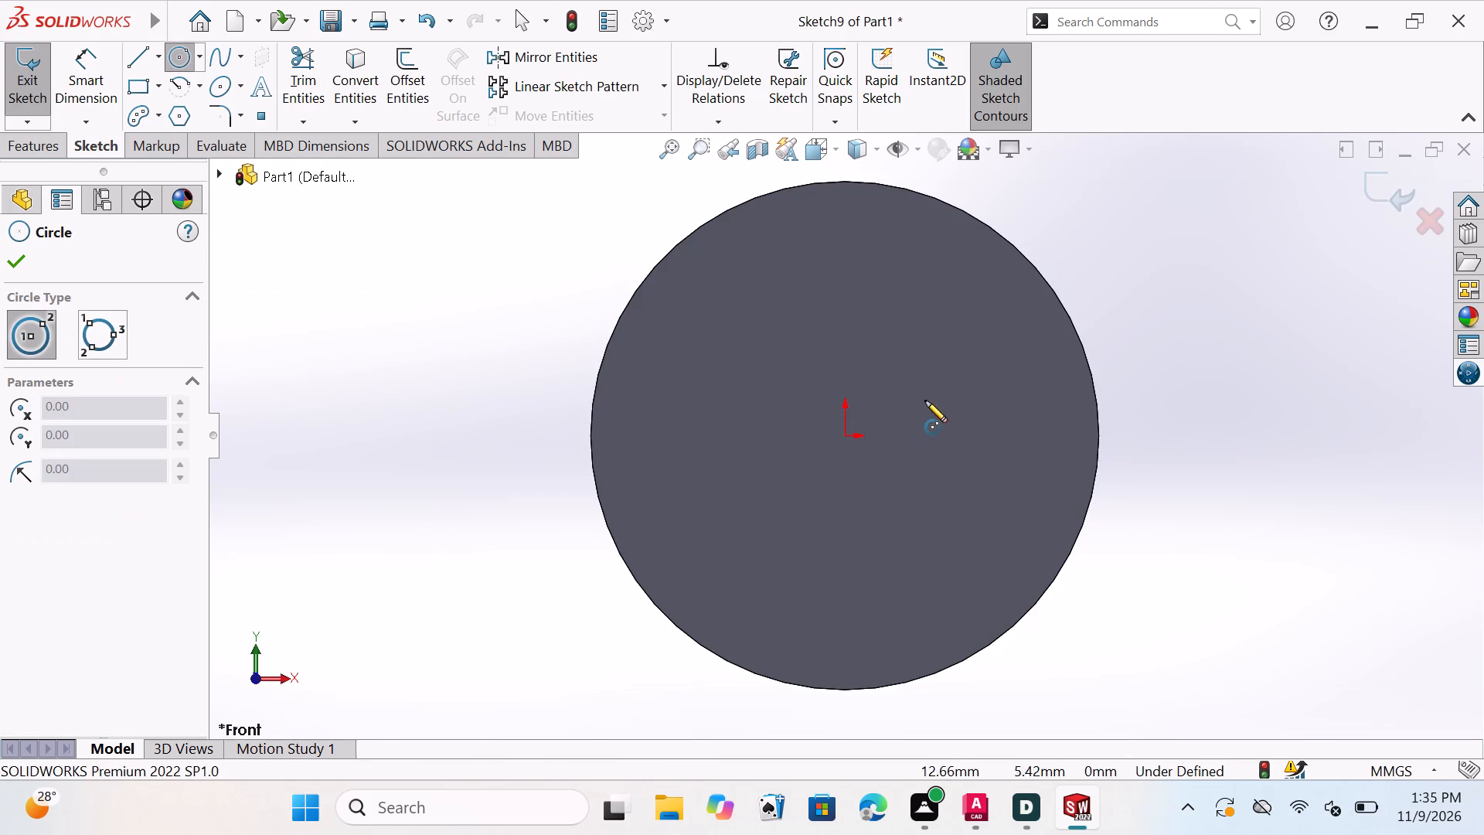
click(845, 433)
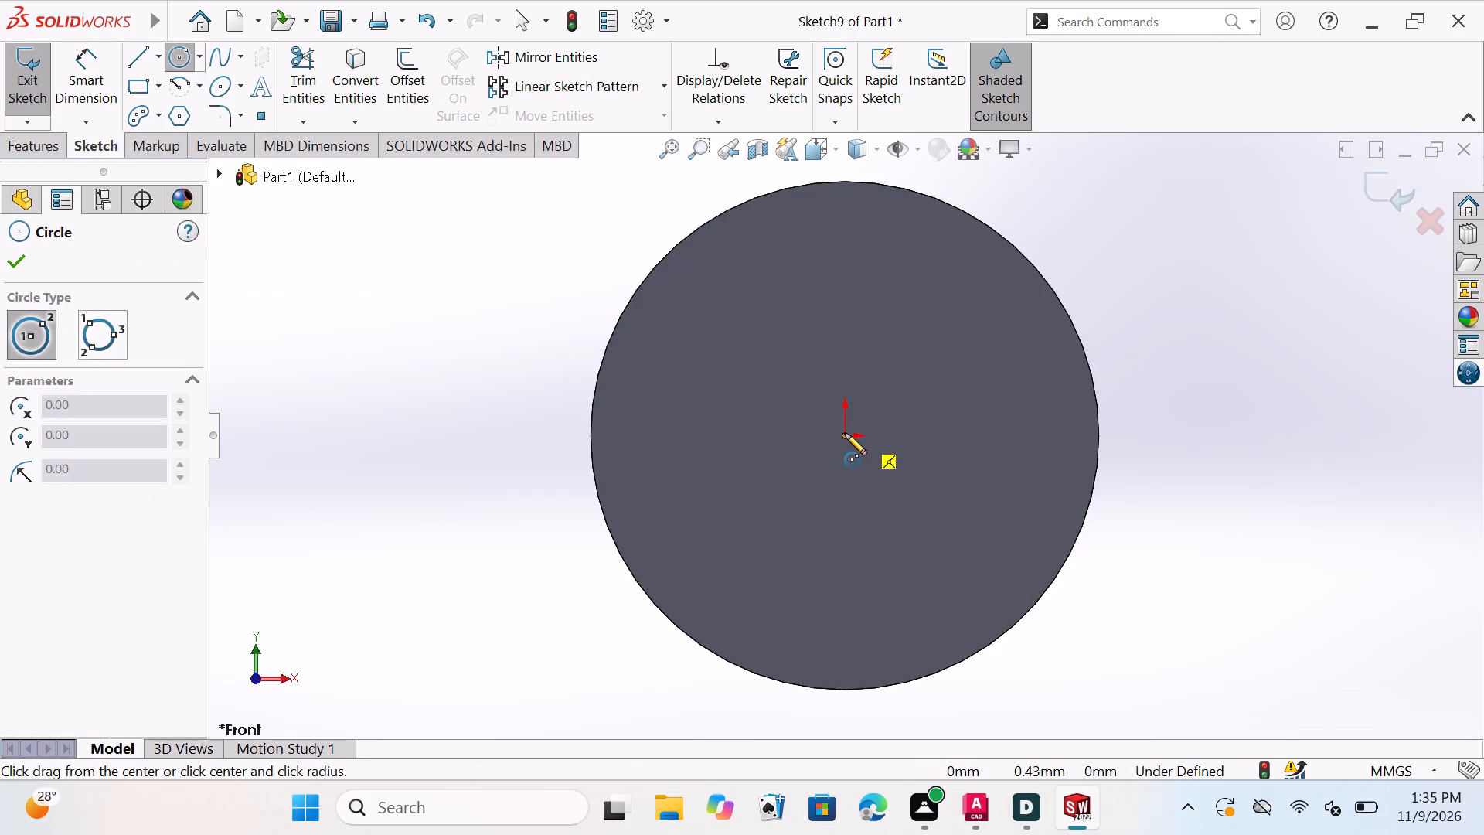
click(989, 371)
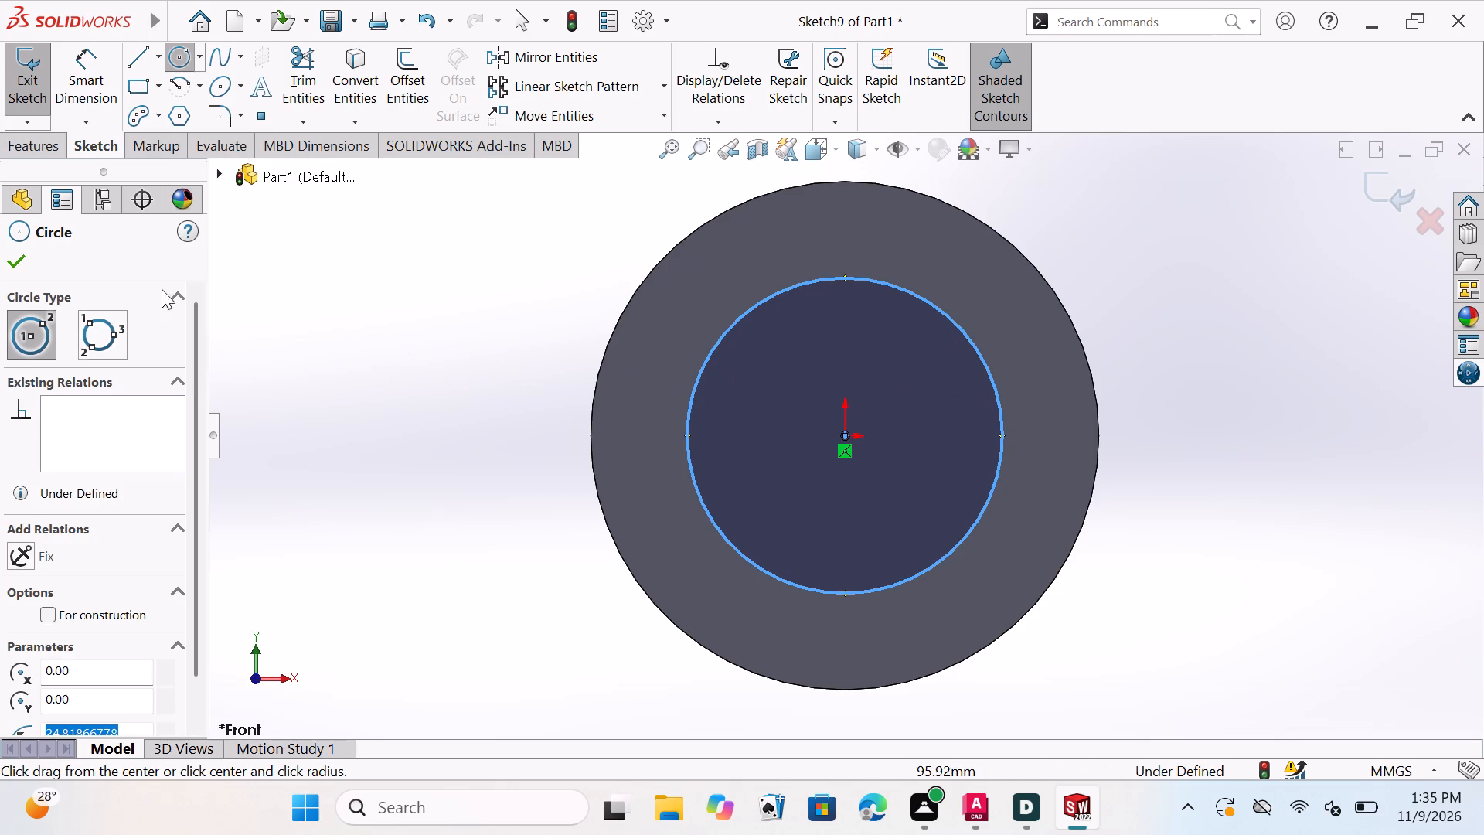
click(6, 257)
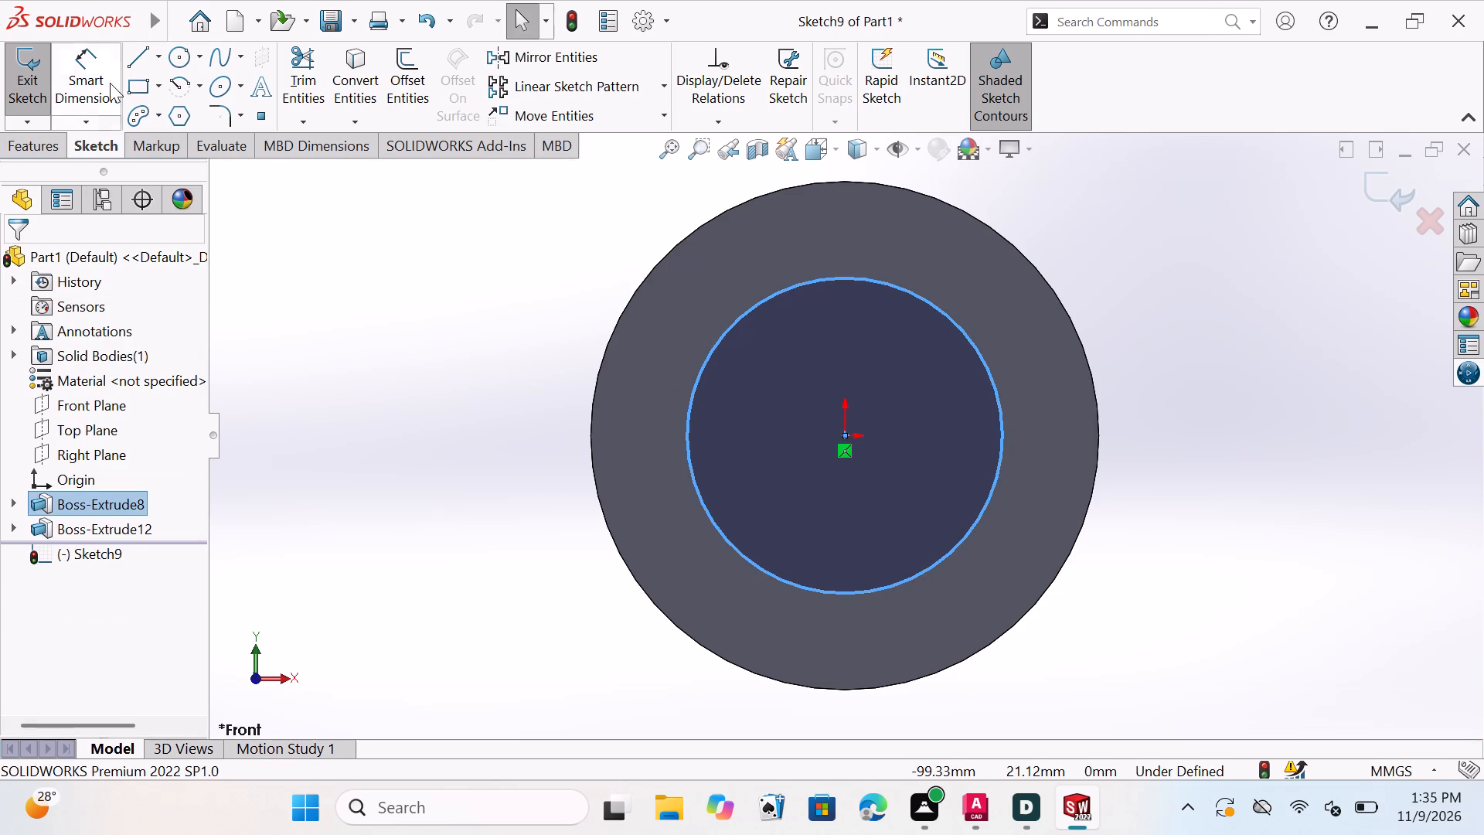
Dimension the diameter of the circle sketched on the 80 mm disc's flat front face and set it to 40 mm.
click(102, 70)
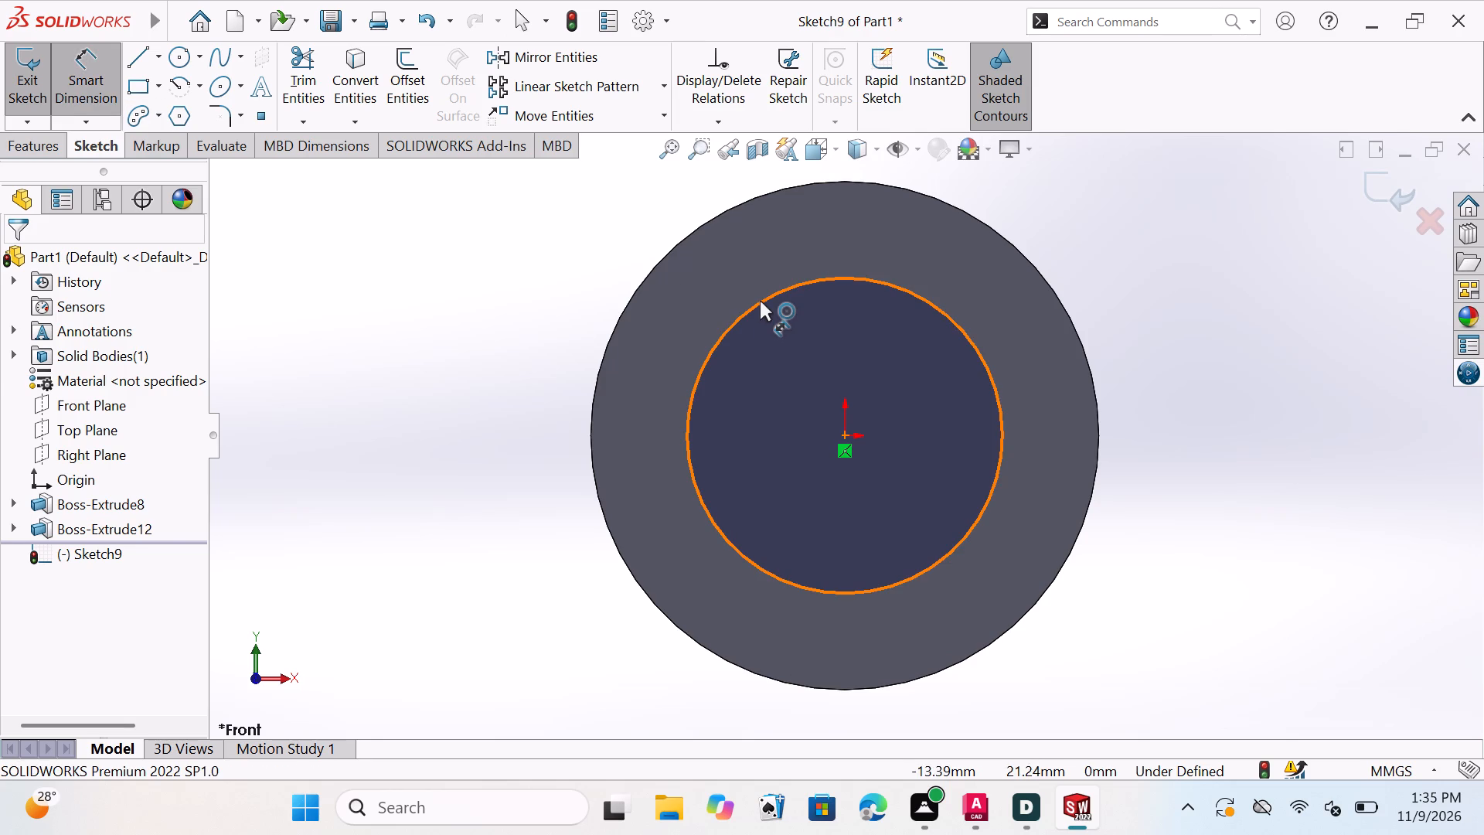
click(760, 301)
click(434, 309)
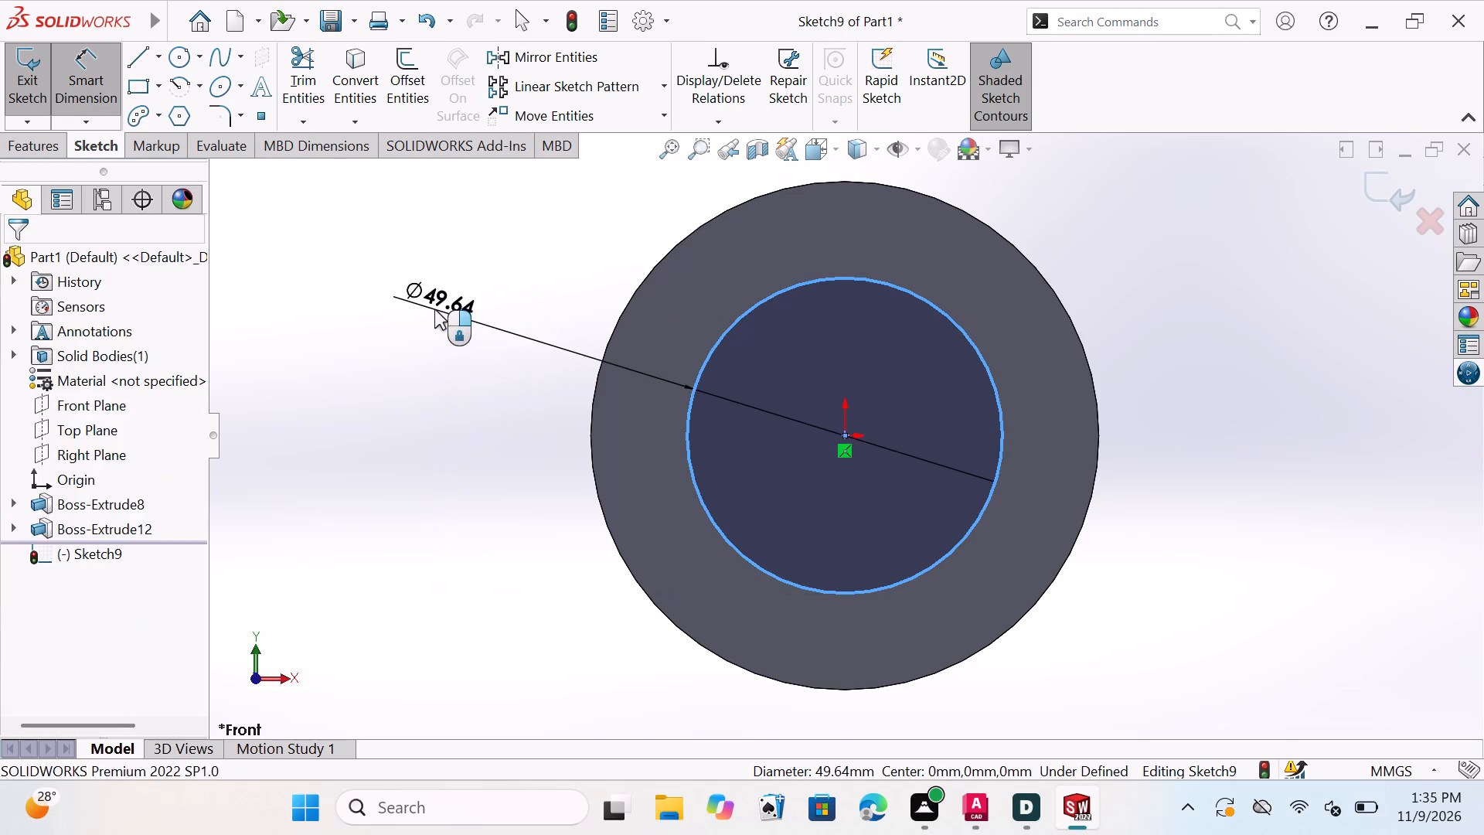
click(458, 332)
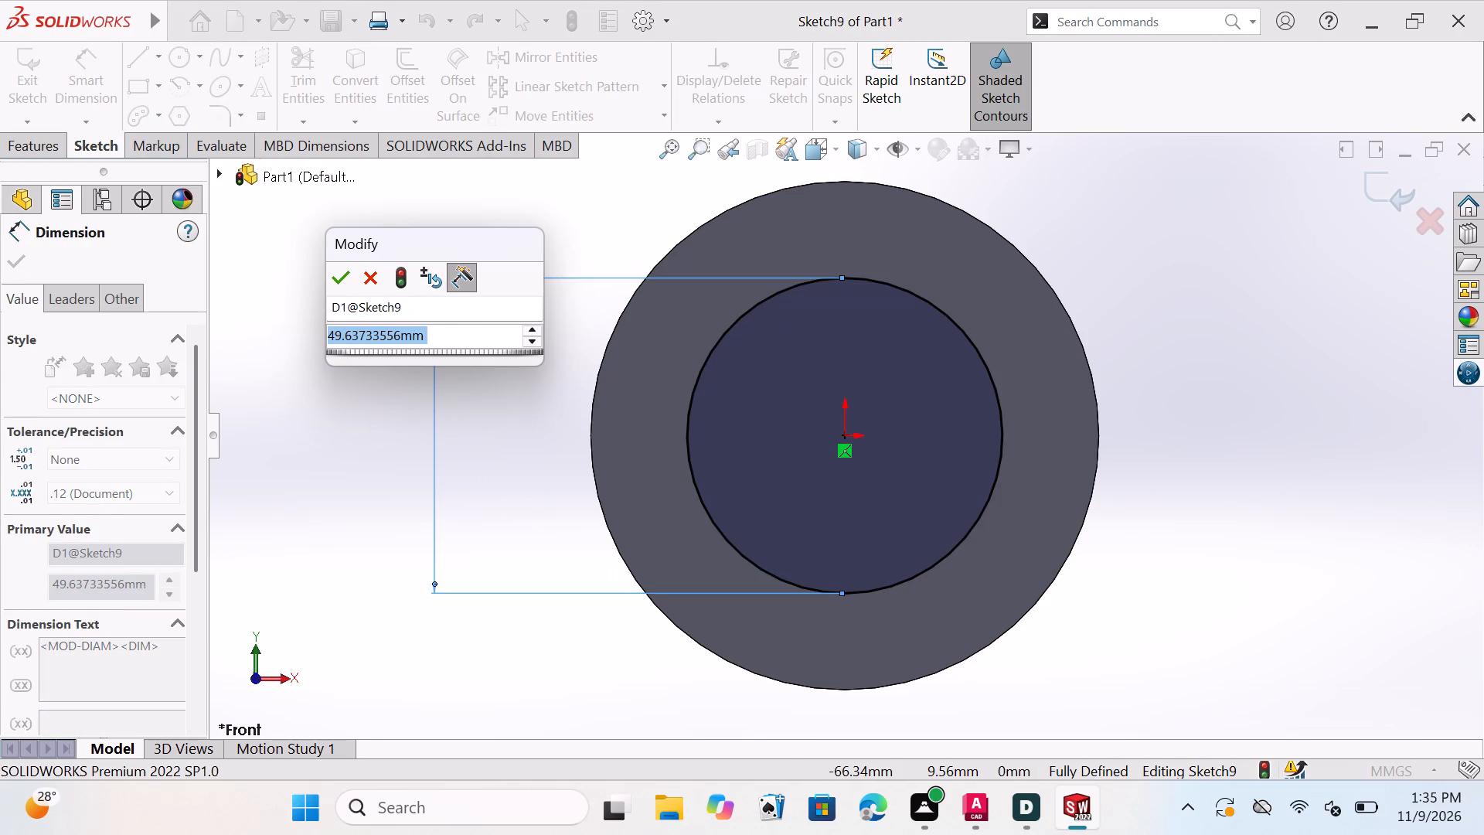
key(BackSpace)
key(BackSpace)
key(BackSpace)
key(BackSpace)
key(BackSpace)
key(BackSpace)
key(BackSpace)
key(BackSpace)
key(BackSpace)
key(BackSpace)
key(BackSpace)
key(BackSpace)
key(BackSpace)
key(BackSpace)
key(BackSpace)
key(BackSpace)
key(BackSpace)
key(BackSpace)
key(BackSpace)
key(BackSpace)
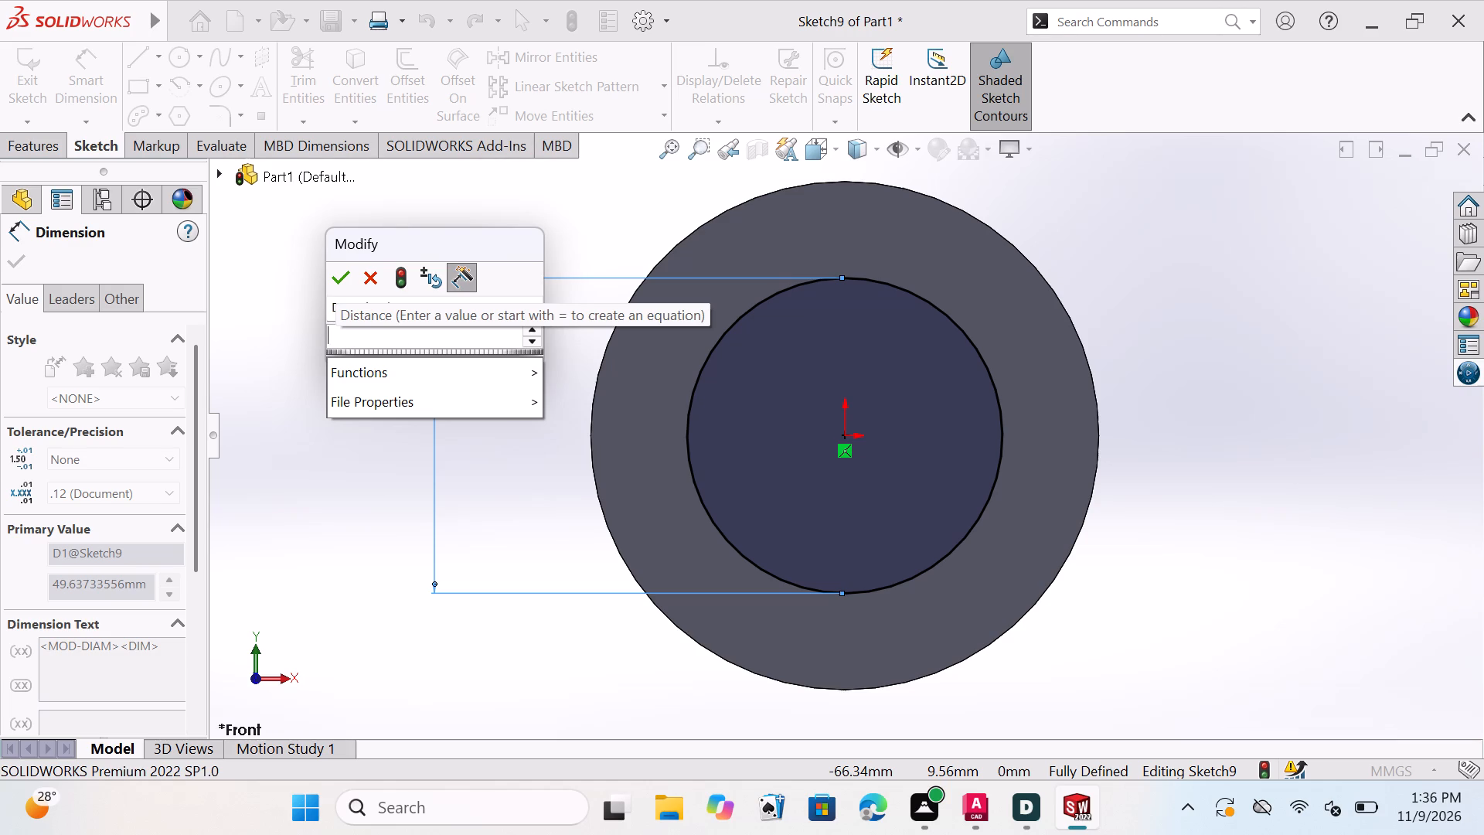
text(40)
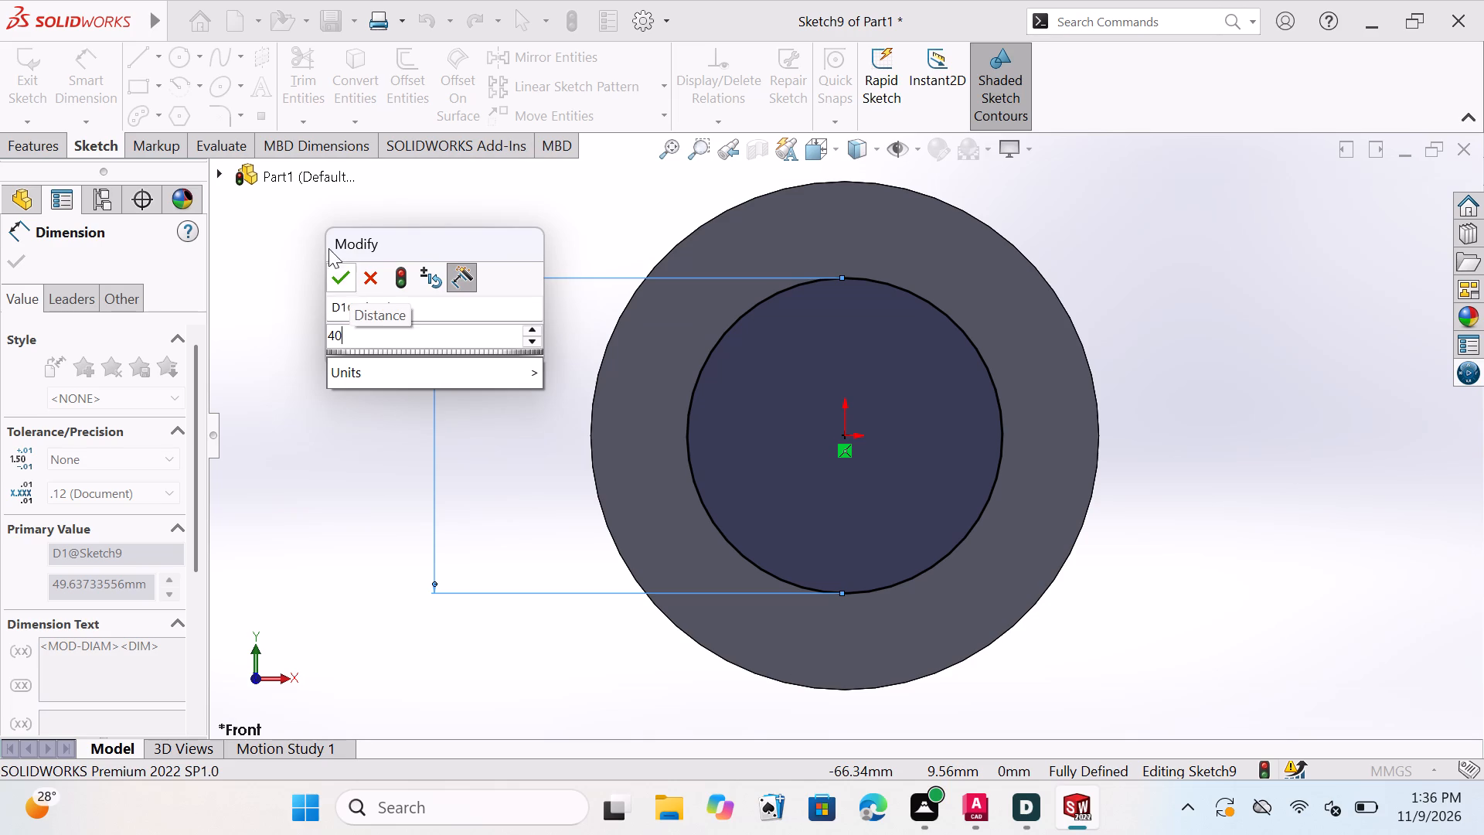
click(339, 275)
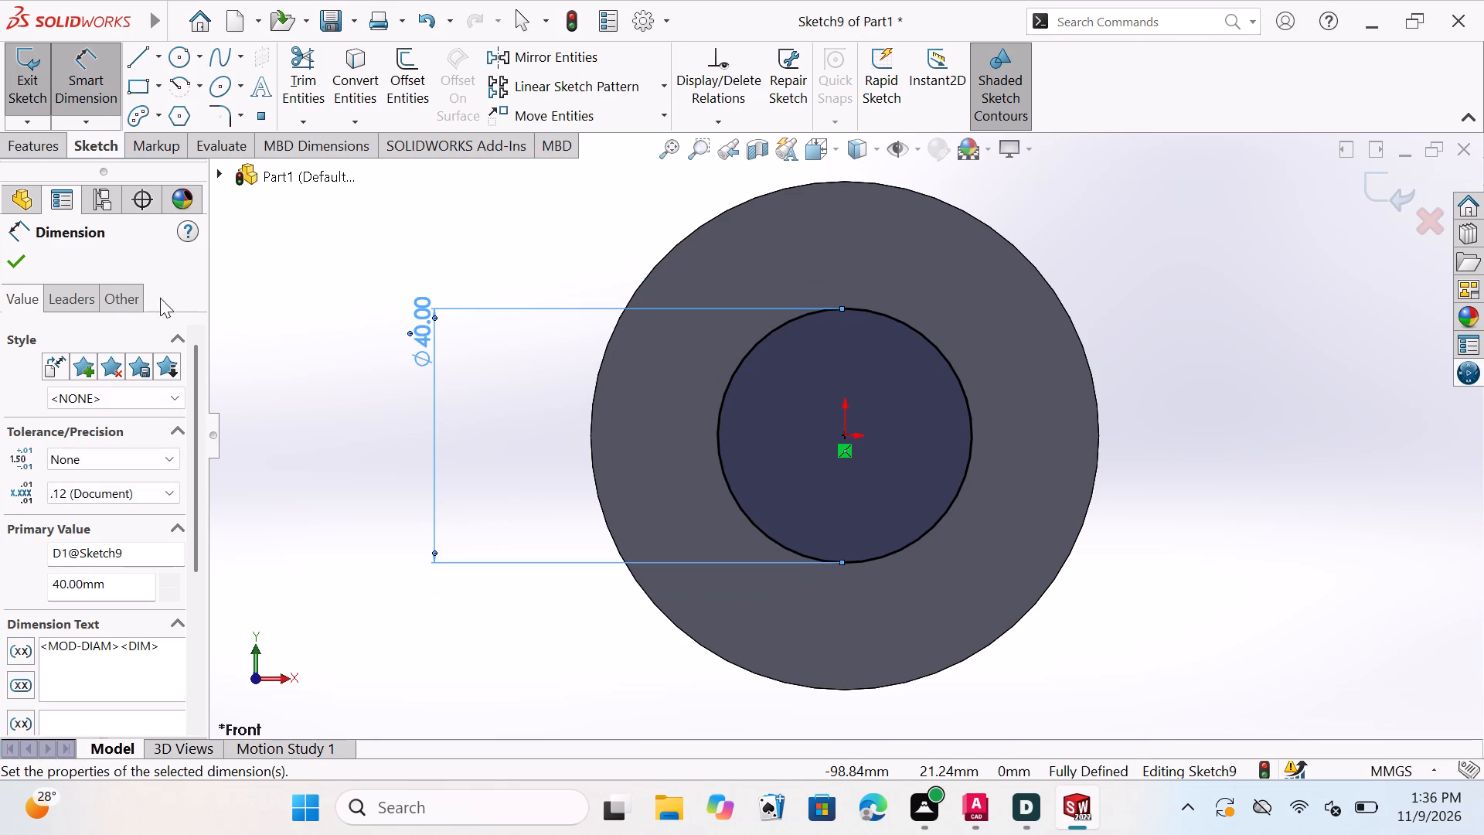
click(15, 264)
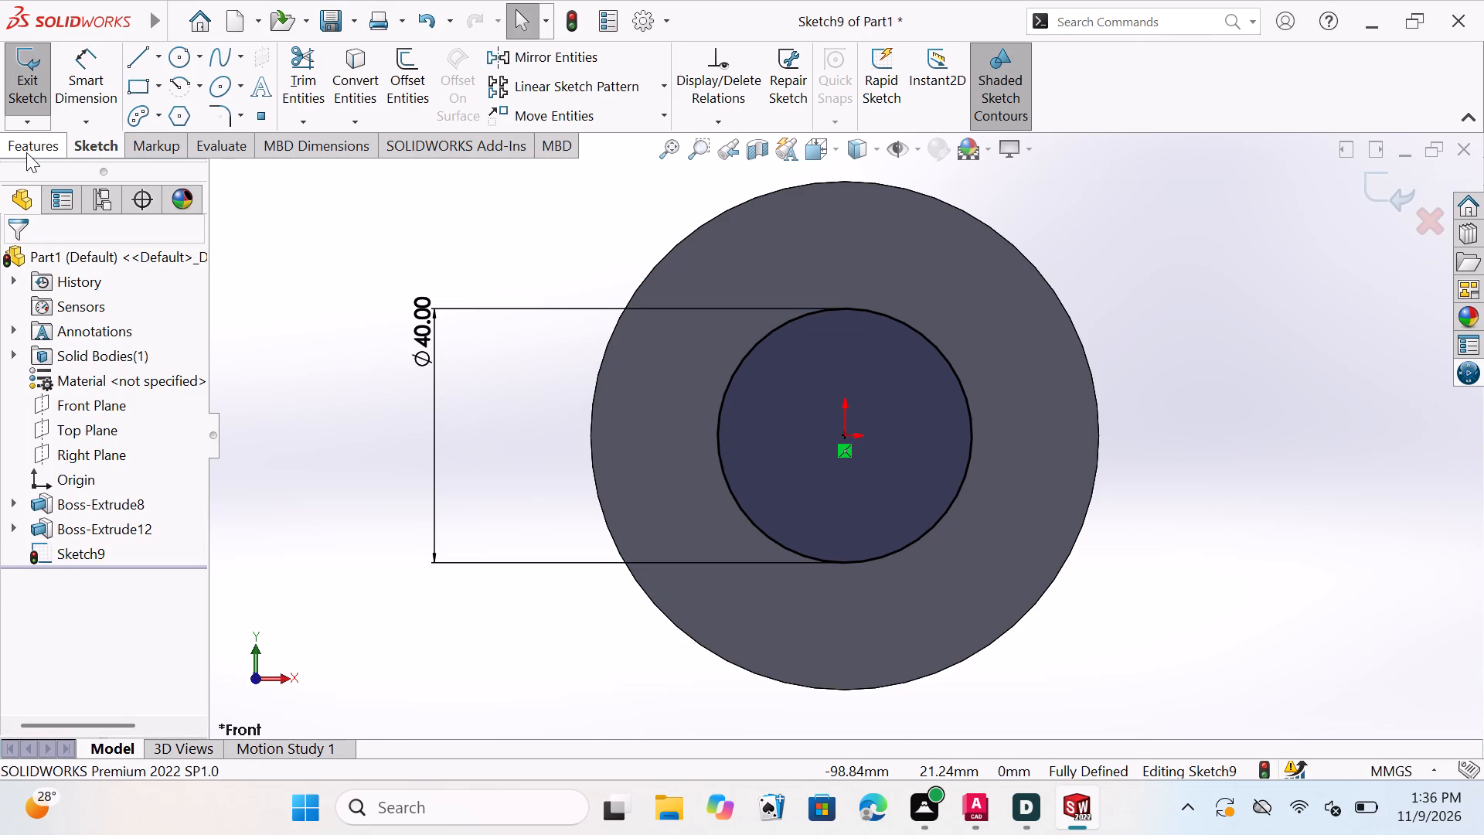
Extrude the 40 mm circle 60 mm in the reversed direction, through the disc and the 50 mm section, with merged result.
click(29, 150)
click(45, 76)
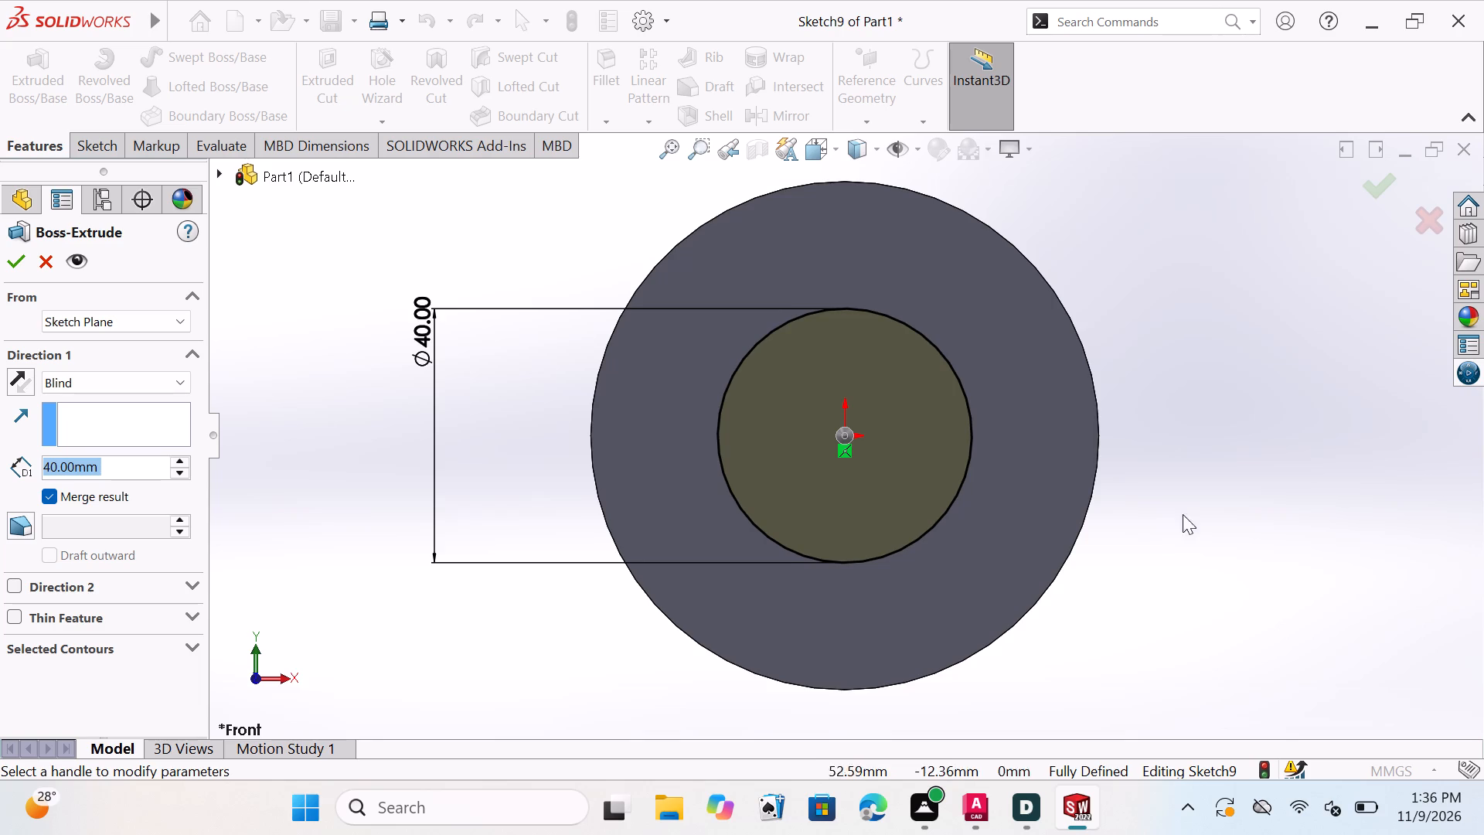
middle_drag(1183, 519, 1104, 570)
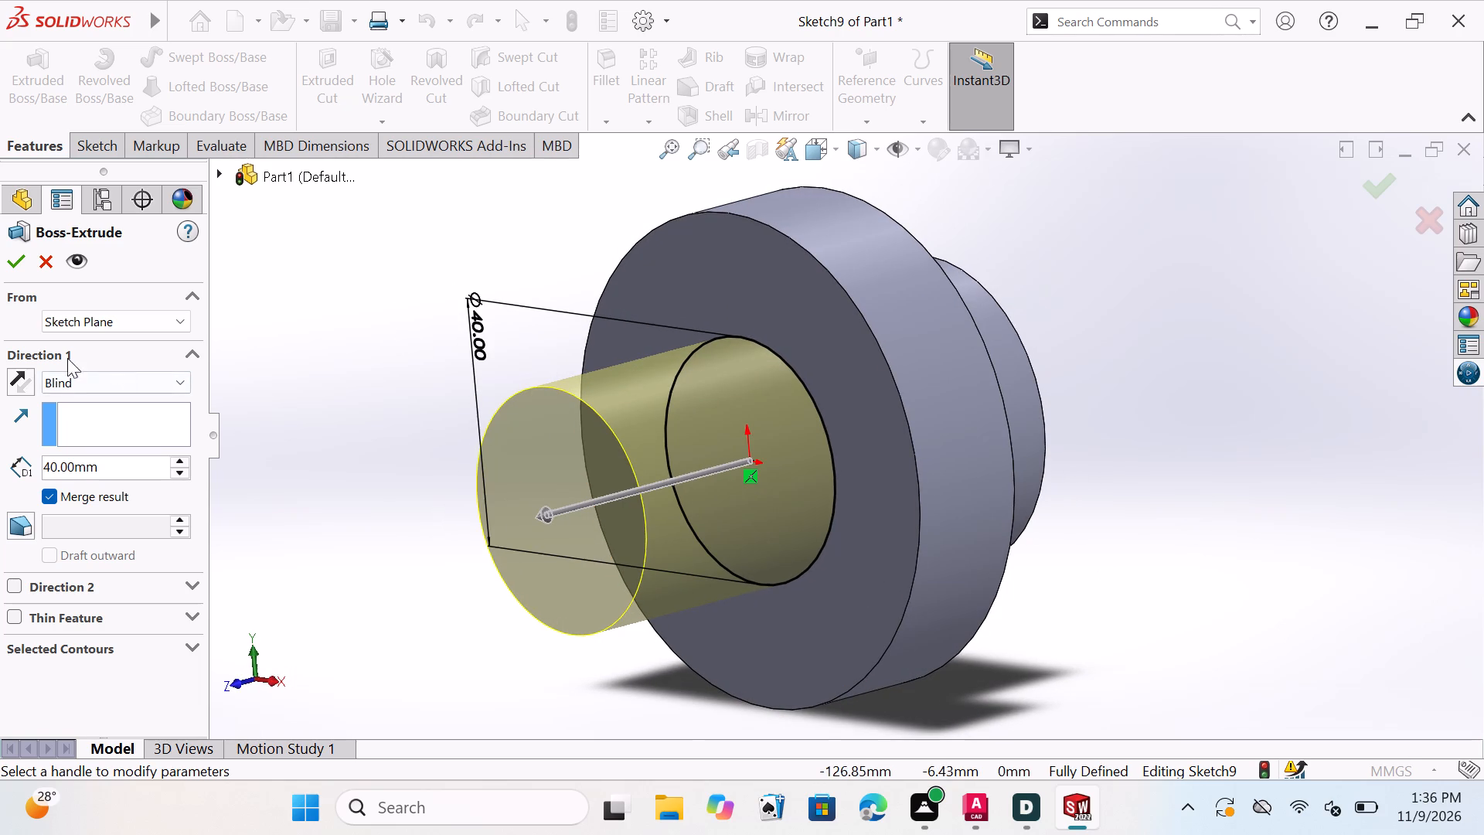
click(21, 385)
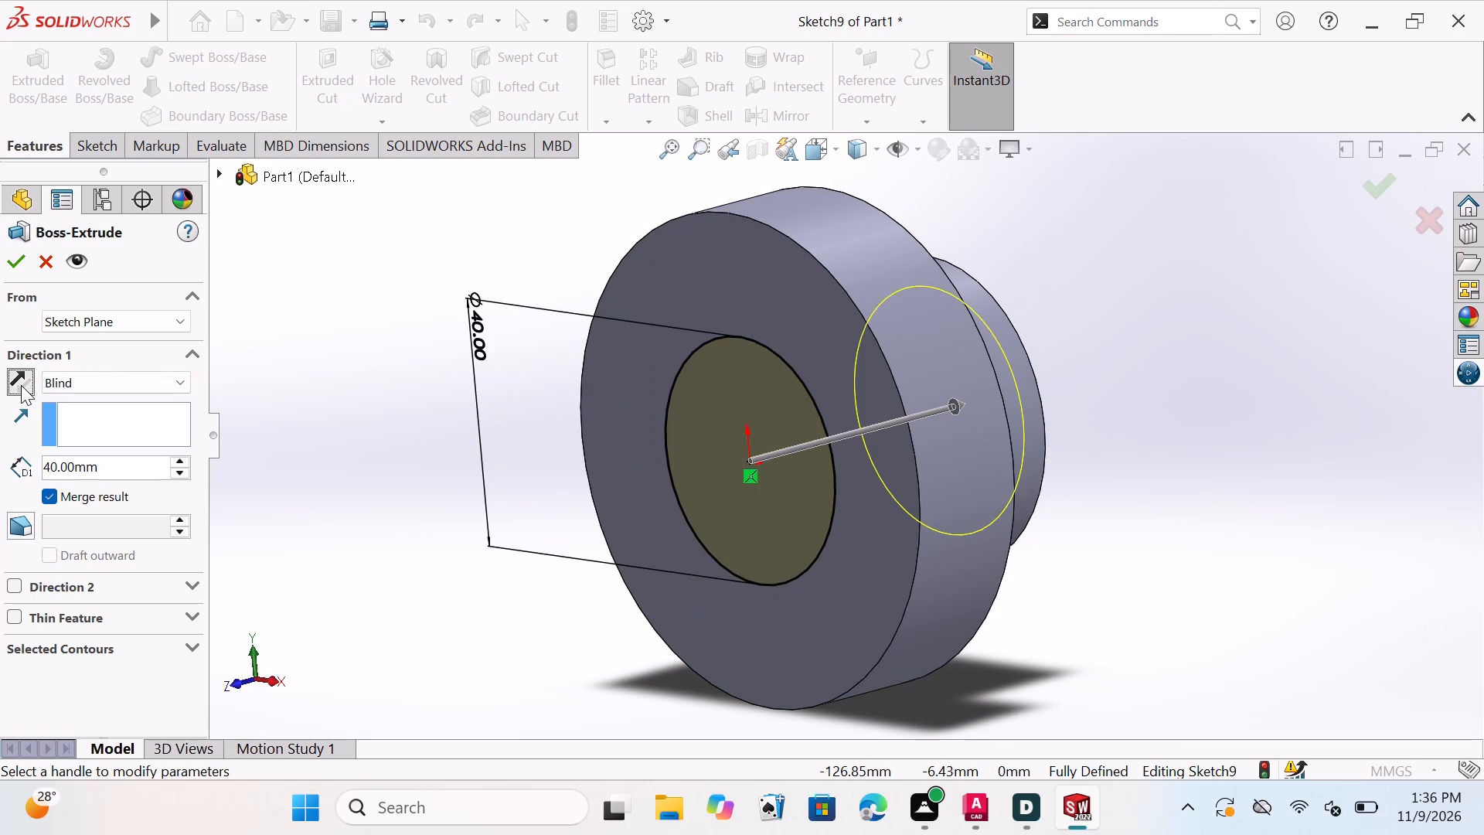
click(136, 469)
key(BackSpace)
key(BackSpace)
key(BackSpace)
key(BackSpace)
key(BackSpace)
key(BackSpace)
key(BackSpace)
key(BackSpace)
key(BackSpace)
key(BackSpace)
key(BackSpace)
key(BackSpace)
key(BackSpace)
key(BackSpace)
key(BackSpace)
key(BackSpace)
key(BackSpace)
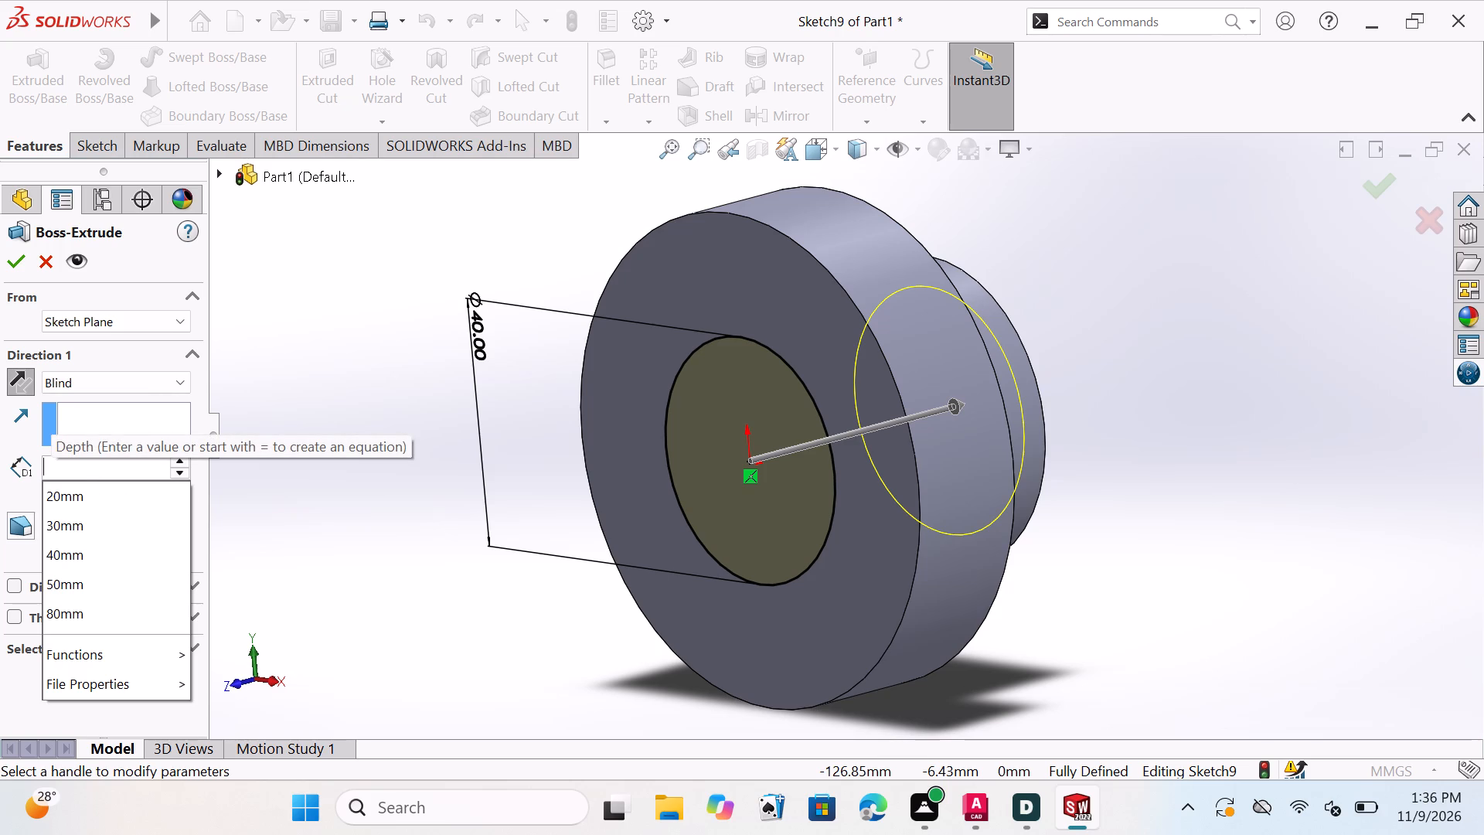
text(60)
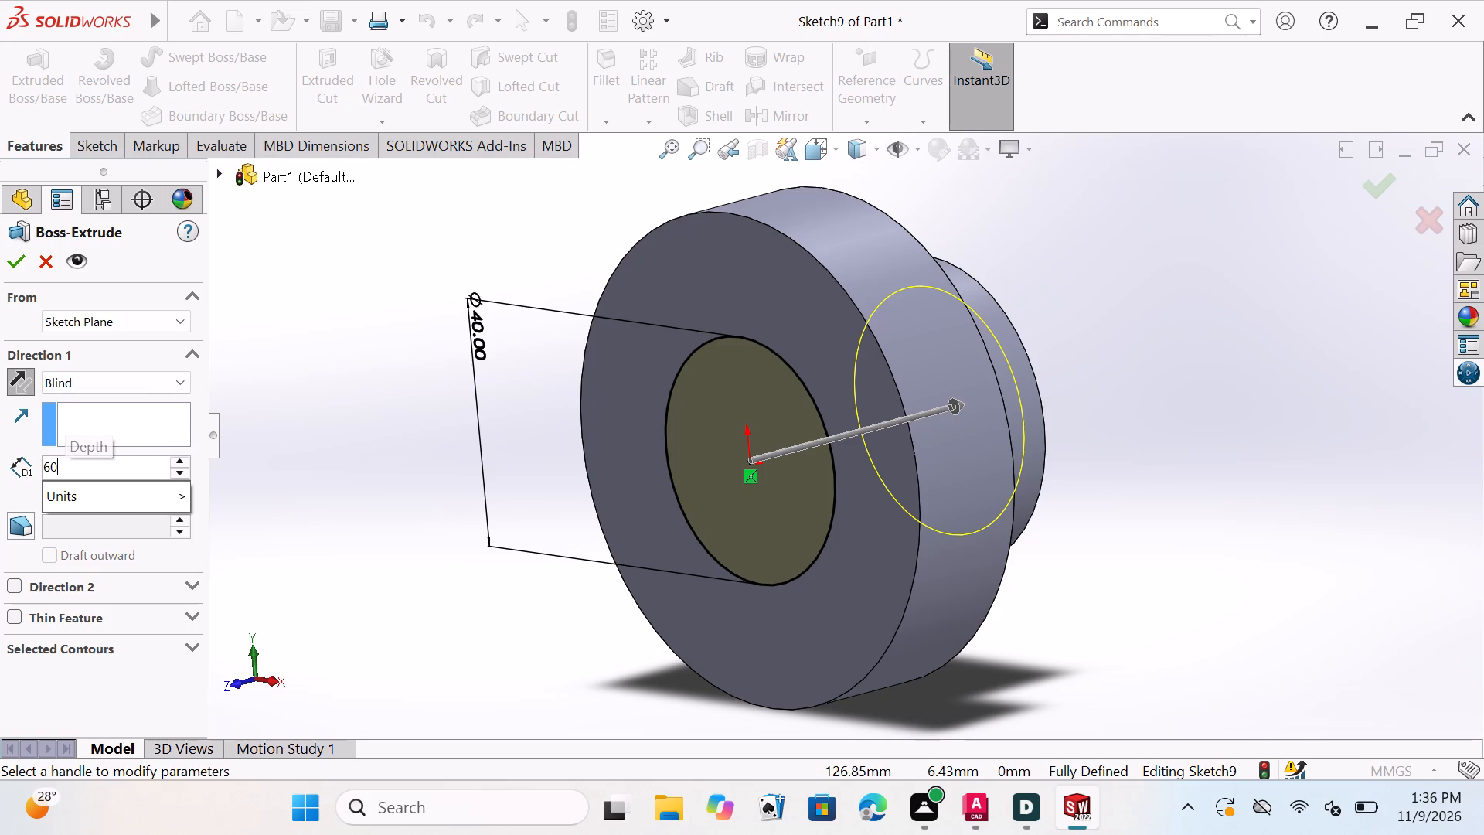
click(9, 260)
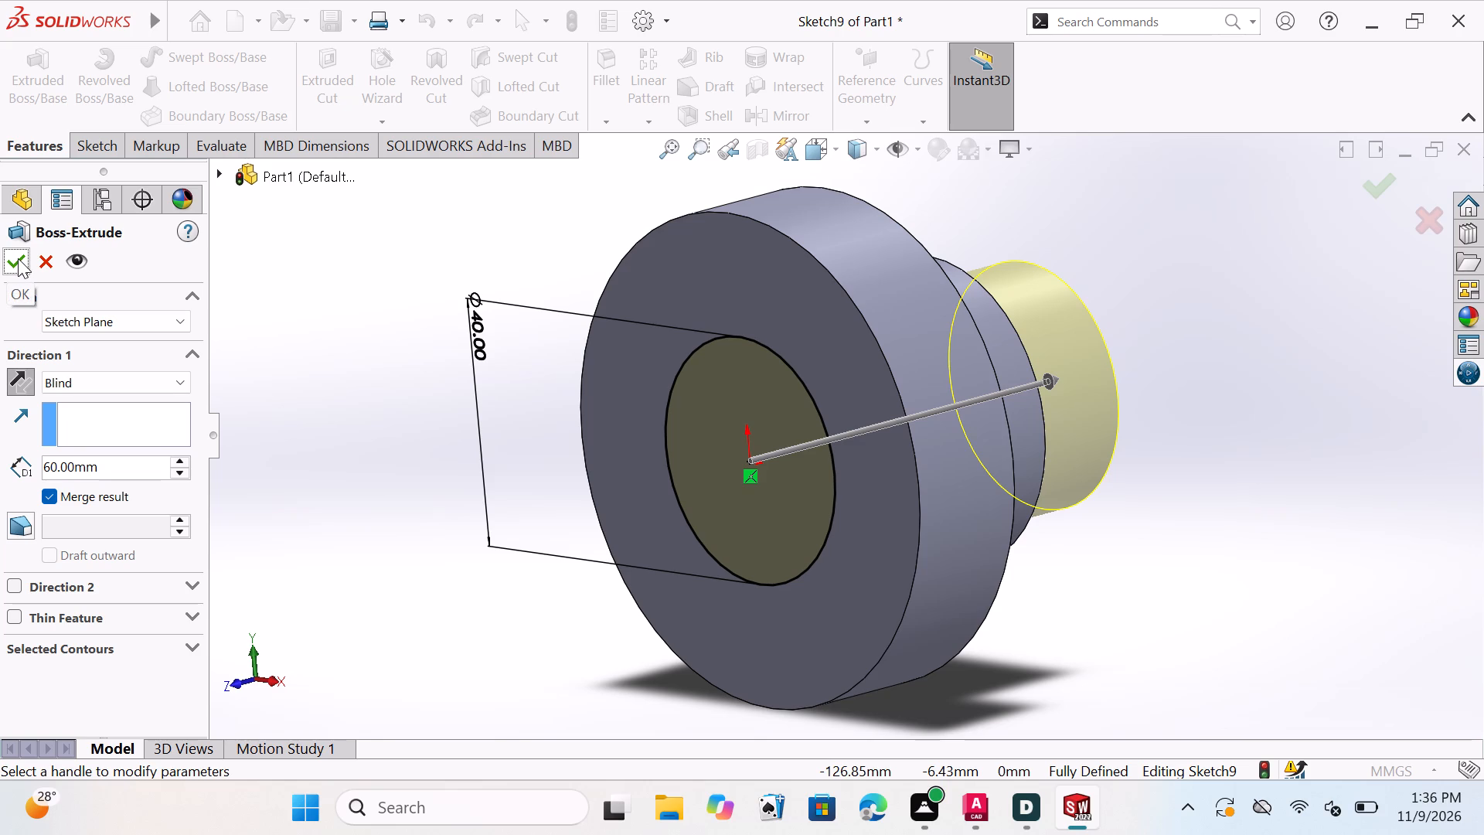
click(18, 258)
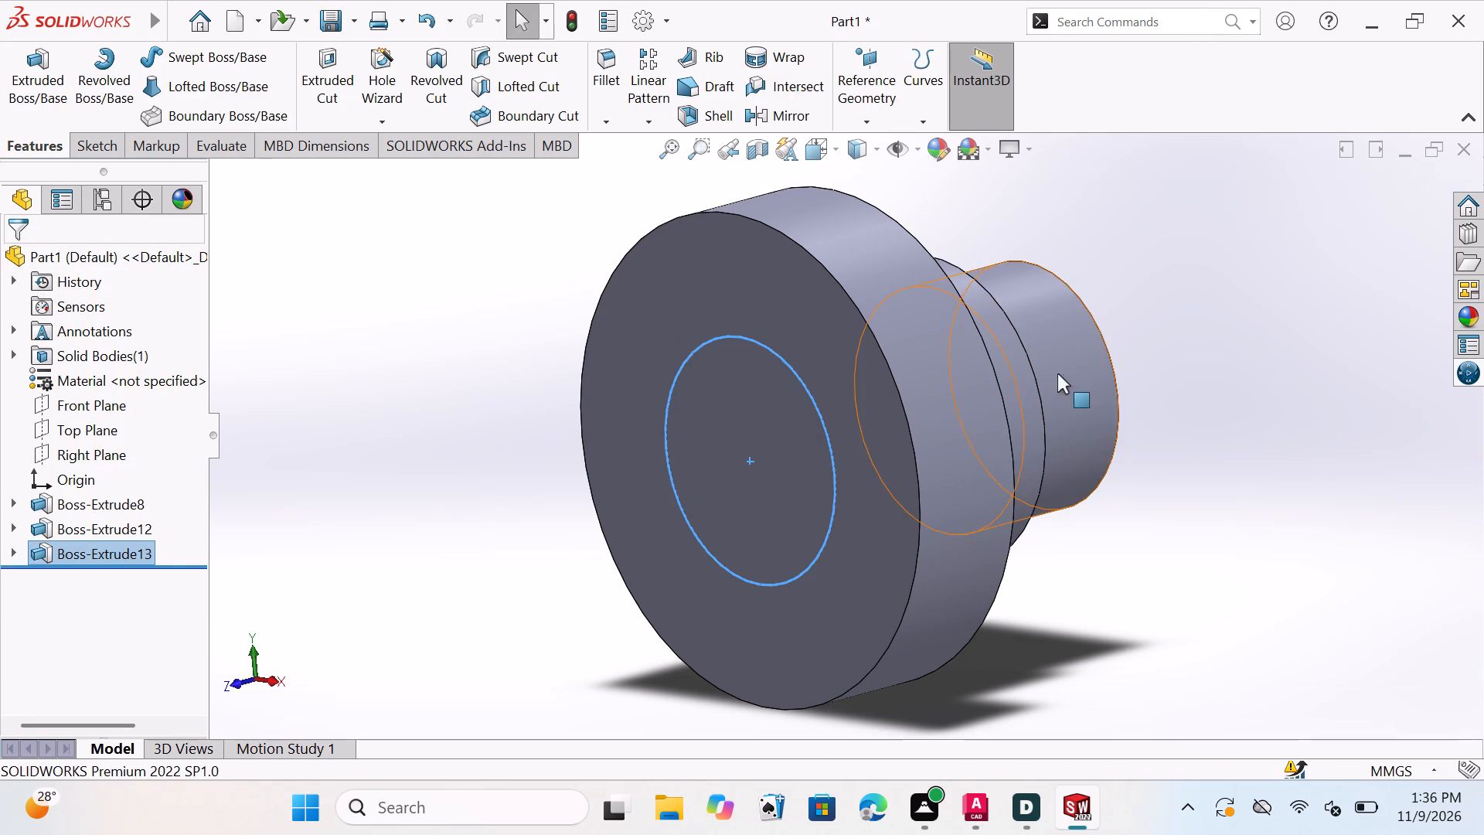
Sketch a circle about 36.3 mm in diameter on the Front Plane, centred on the origin, viewed normal to the plane.
middle_drag(1162, 455, 979, 591)
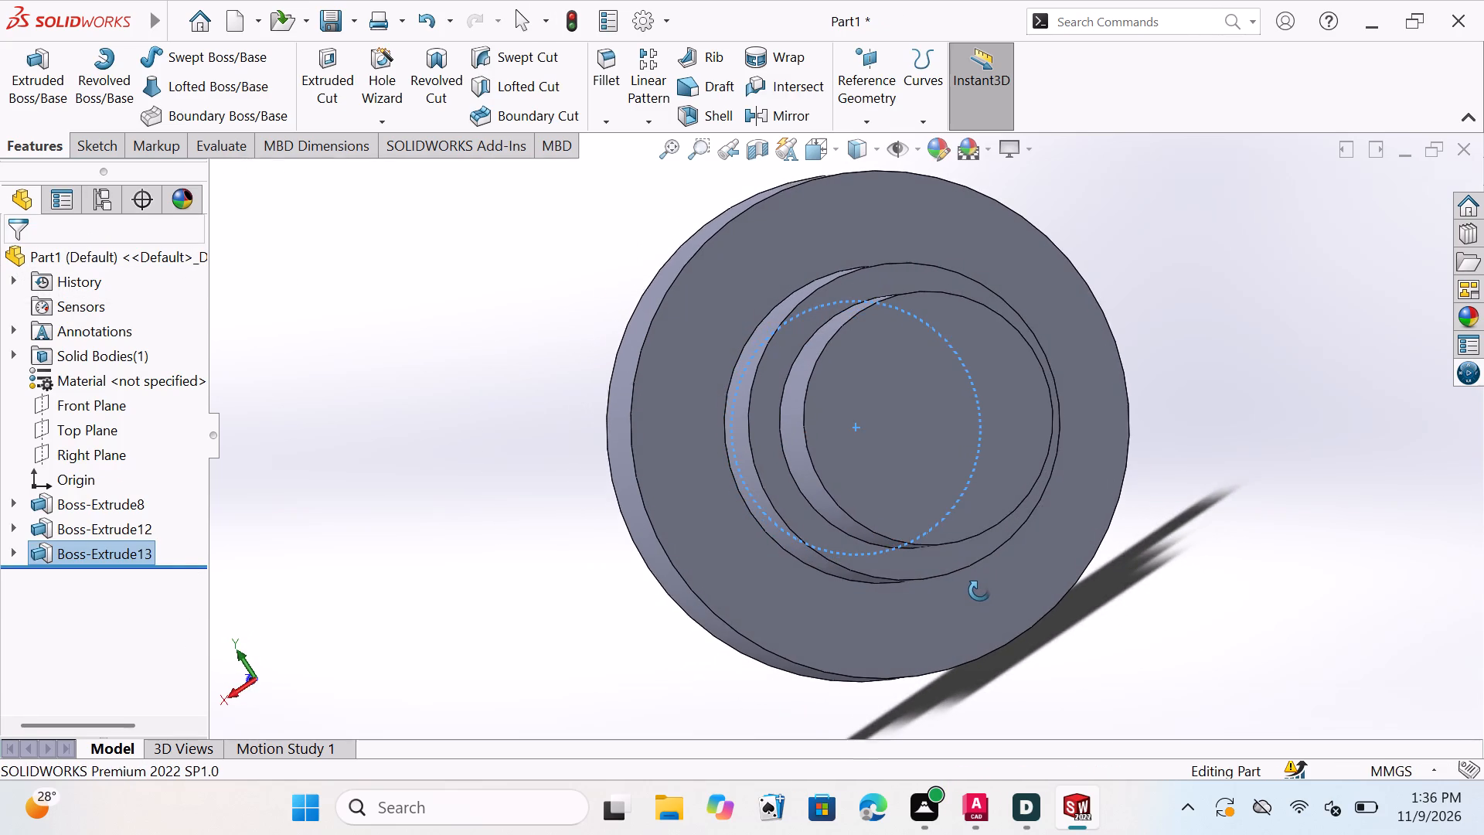
middle_drag(979, 591, 1150, 580)
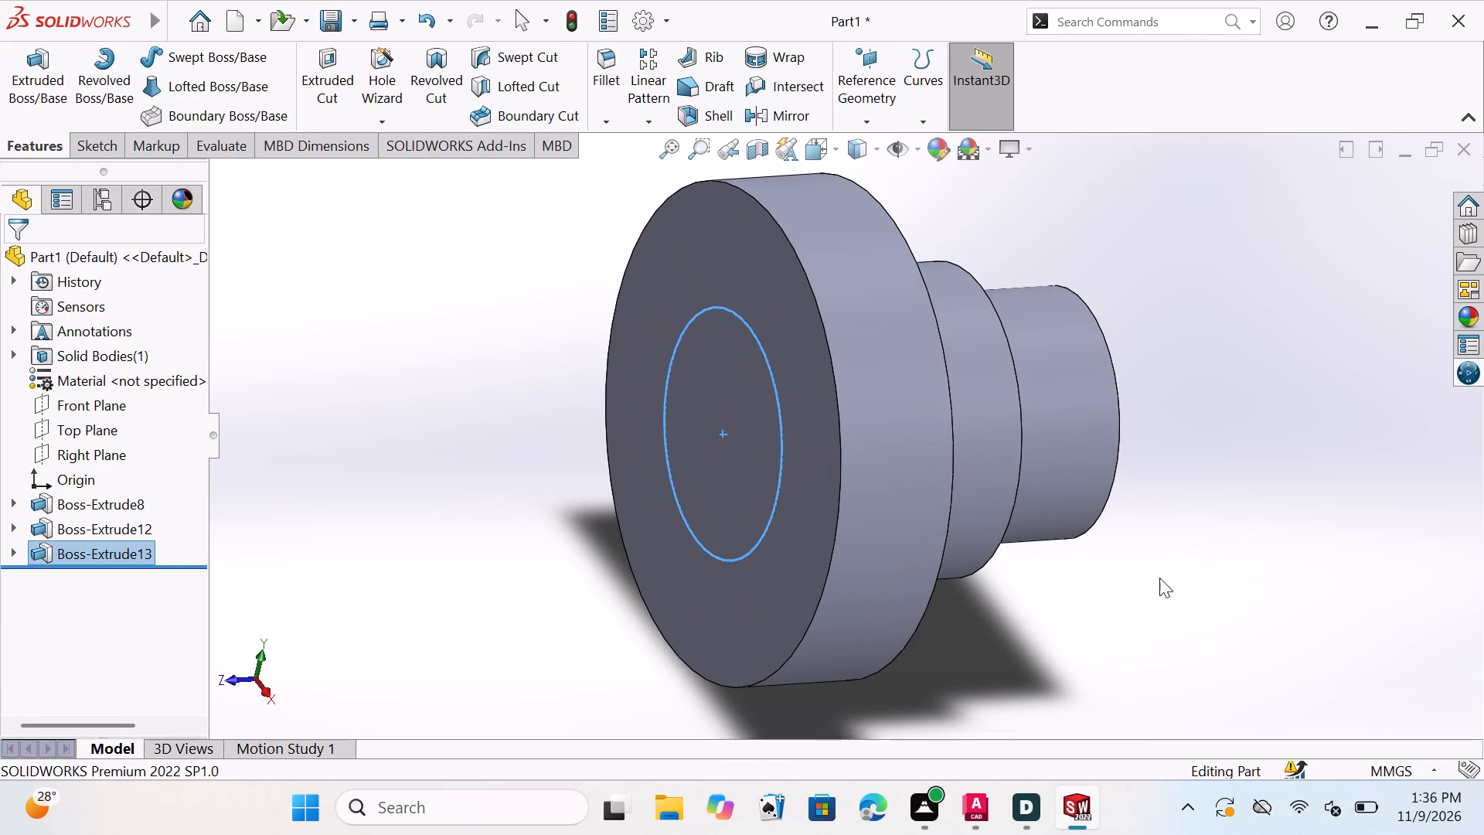
scroll(1116, 607, up, 1)
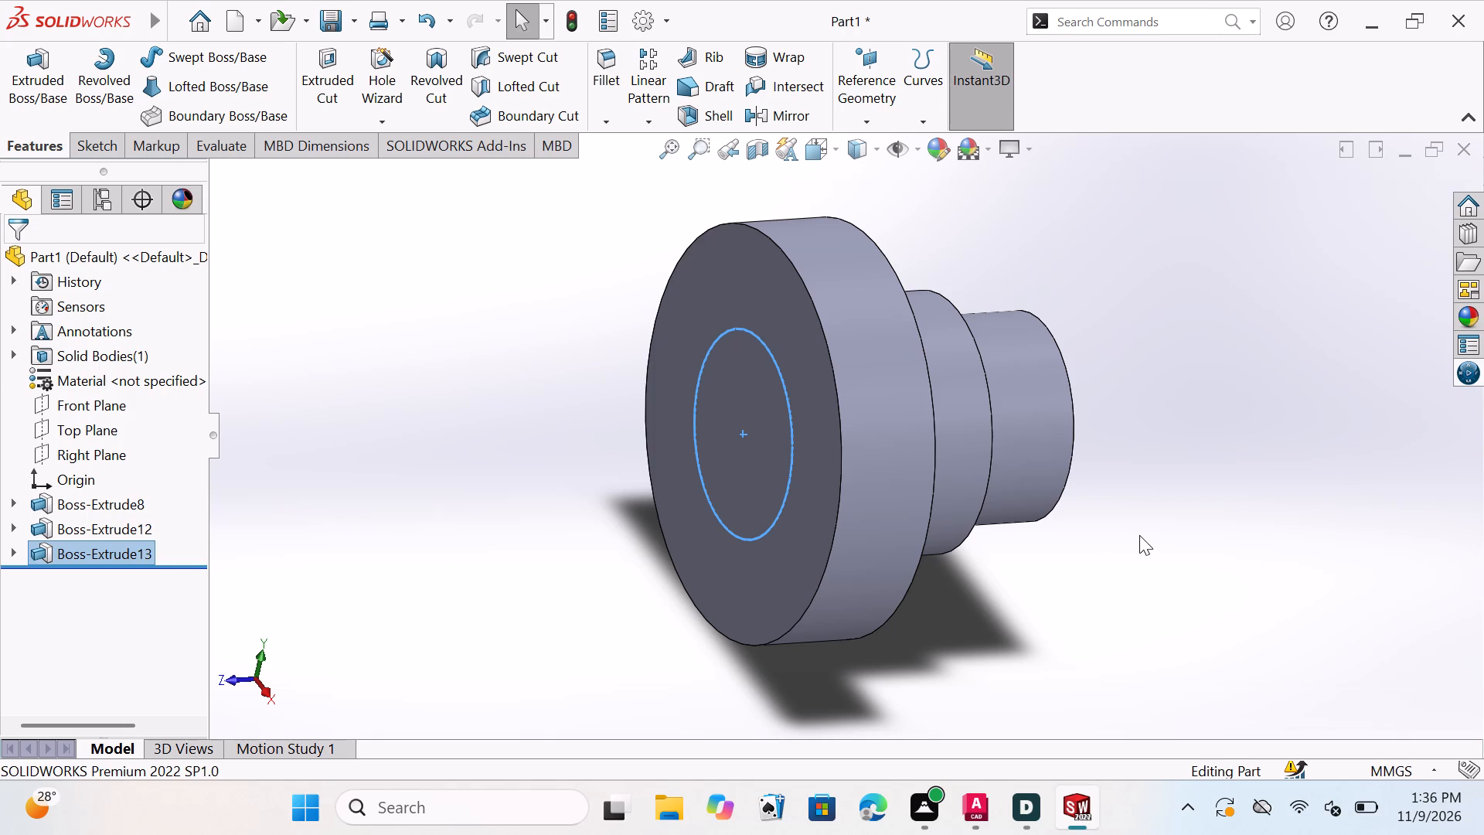
middle_drag(1139, 535, 1023, 600)
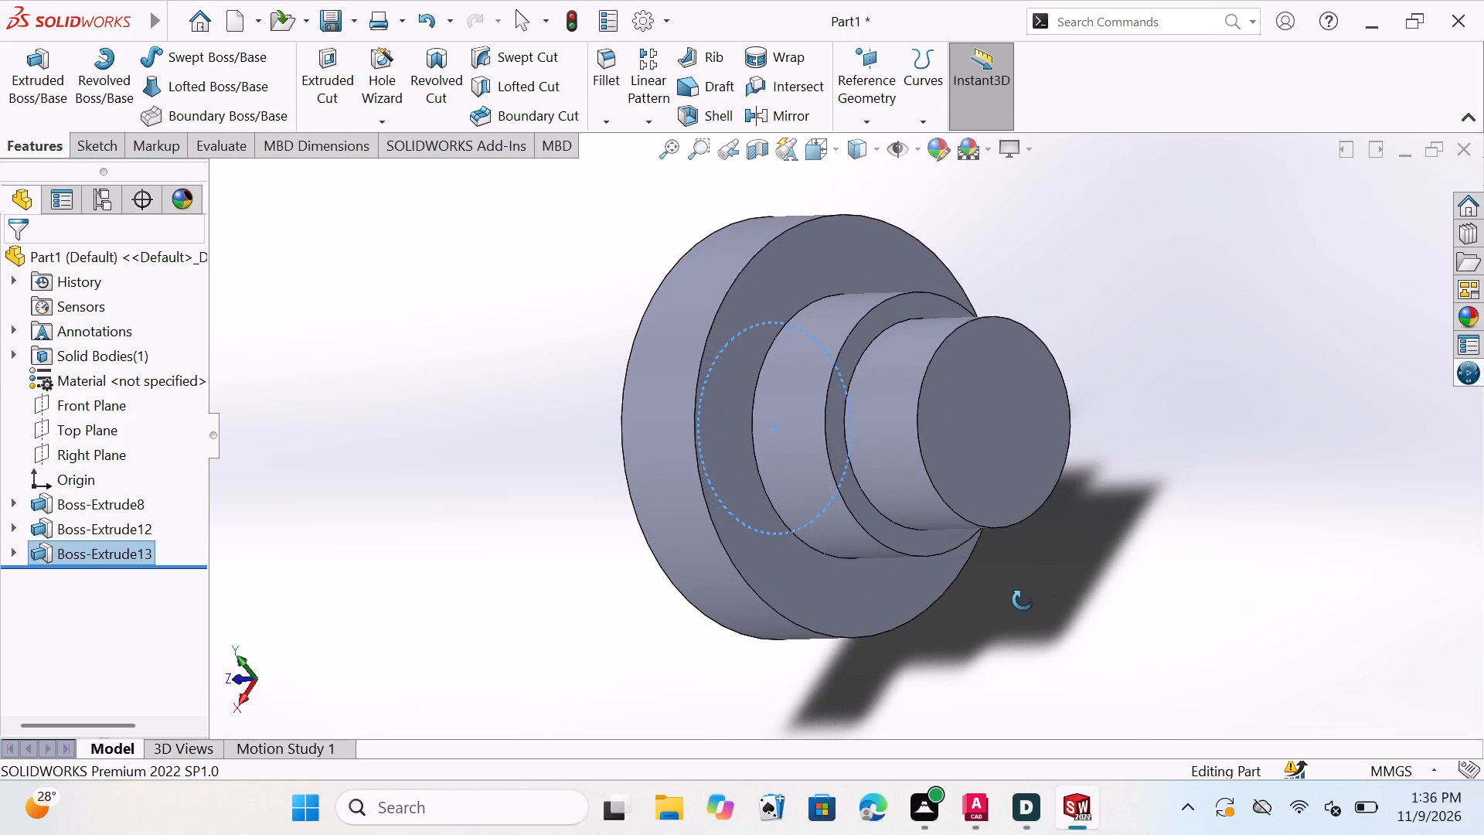
middle_drag(1023, 600, 1113, 575)
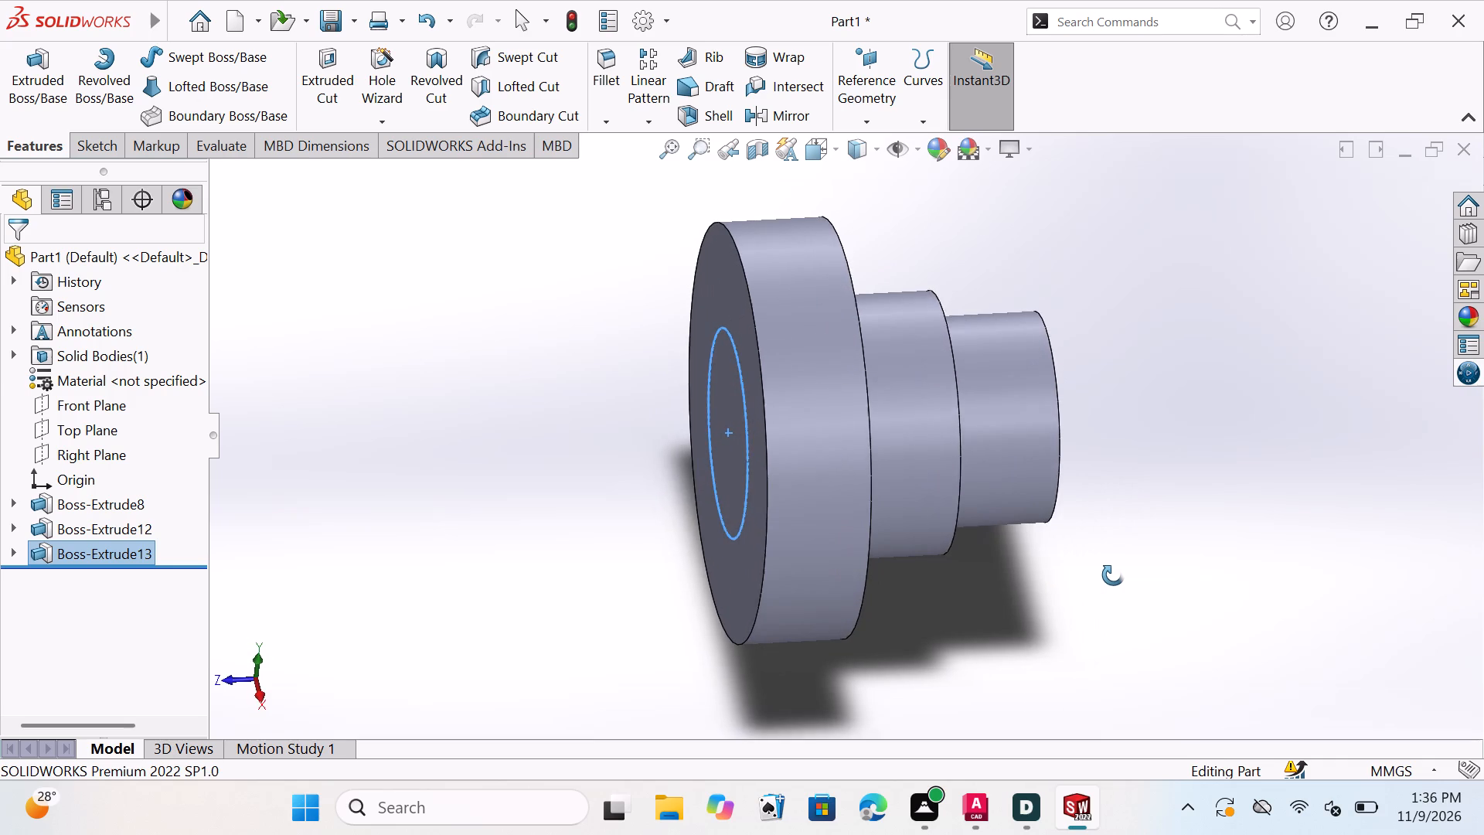
middle_drag(1113, 575, 1168, 561)
middle_click(1155, 570)
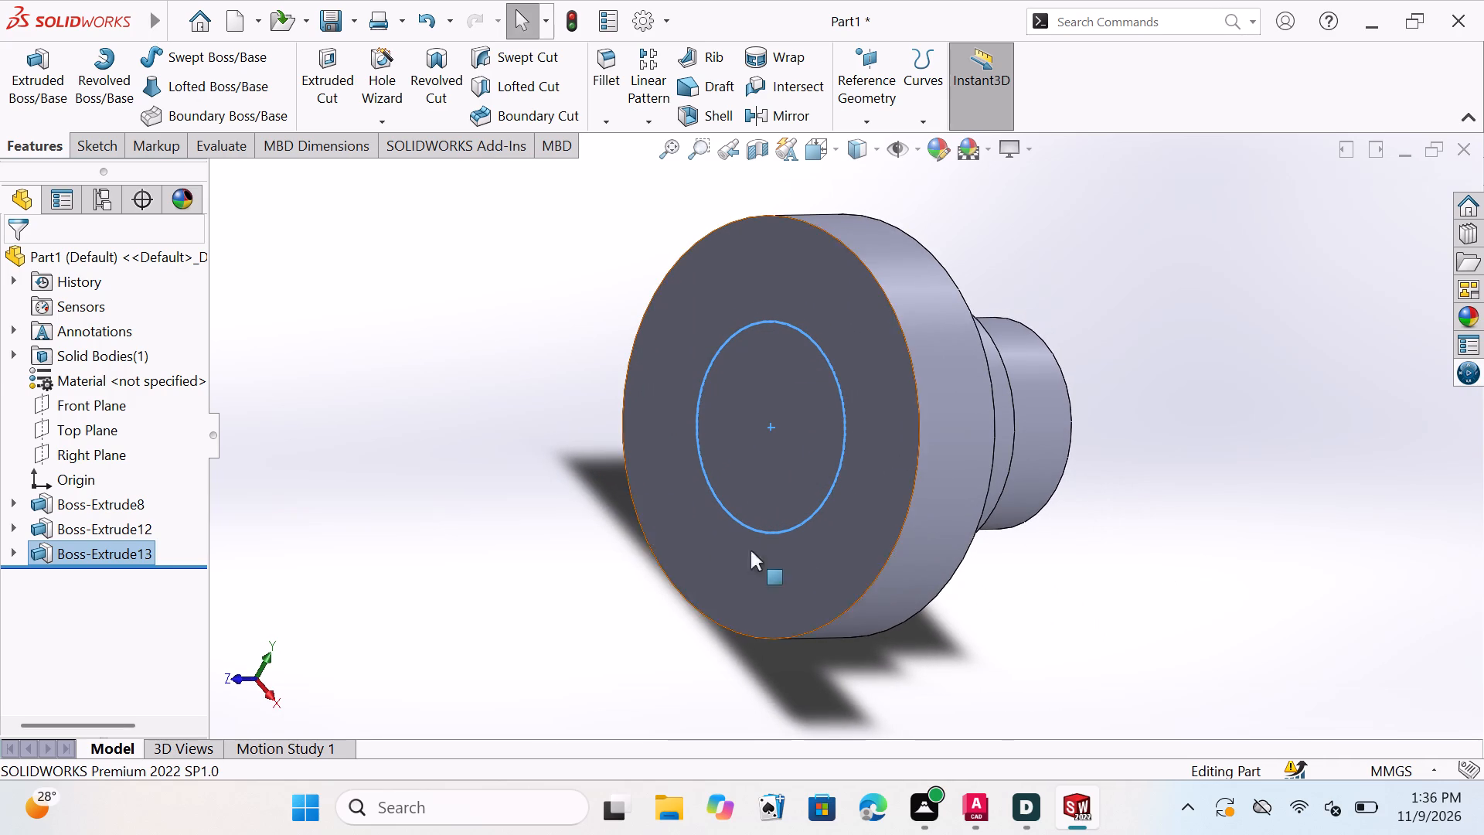
click(73, 396)
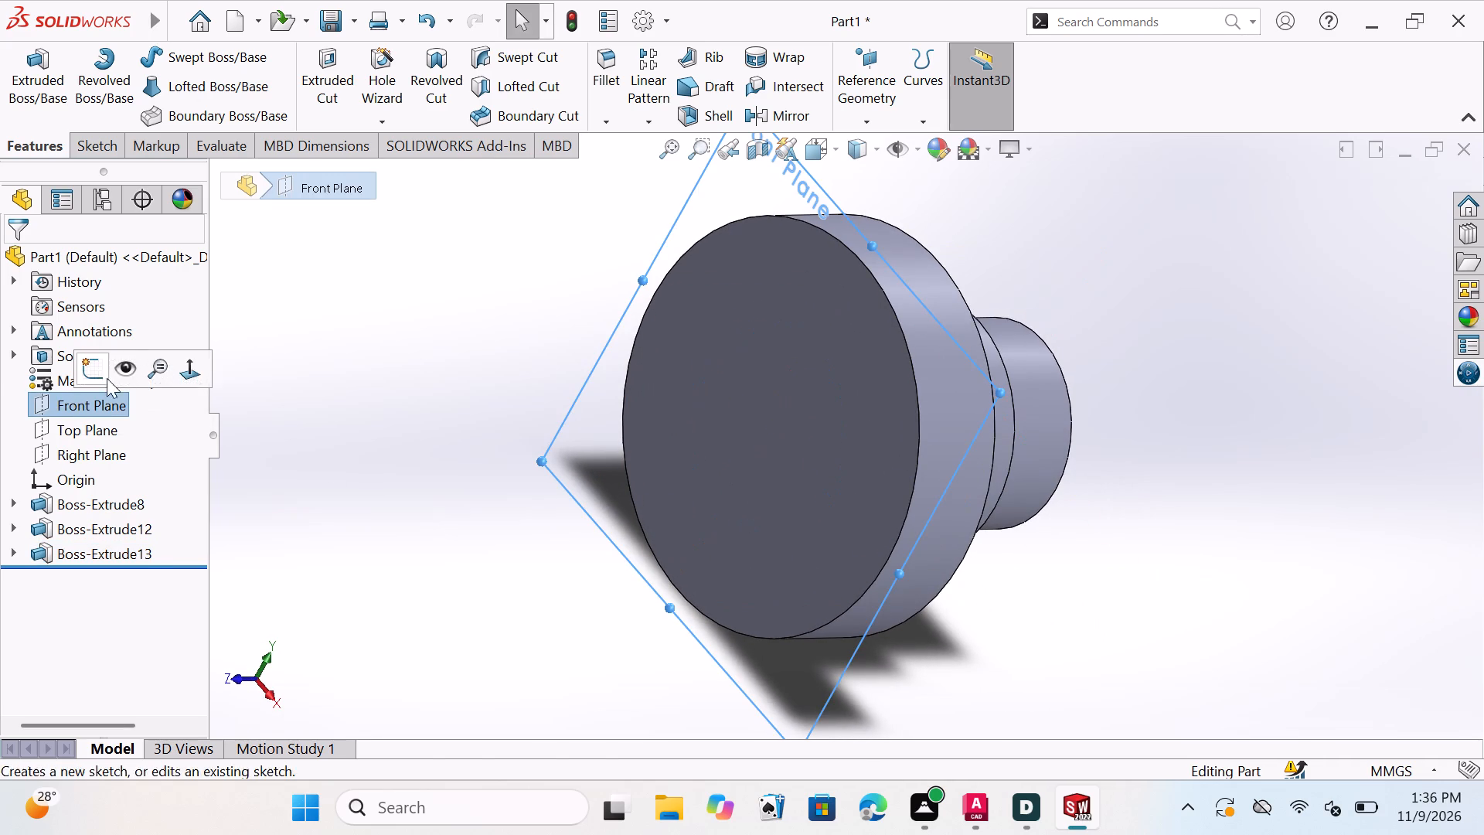
click(181, 363)
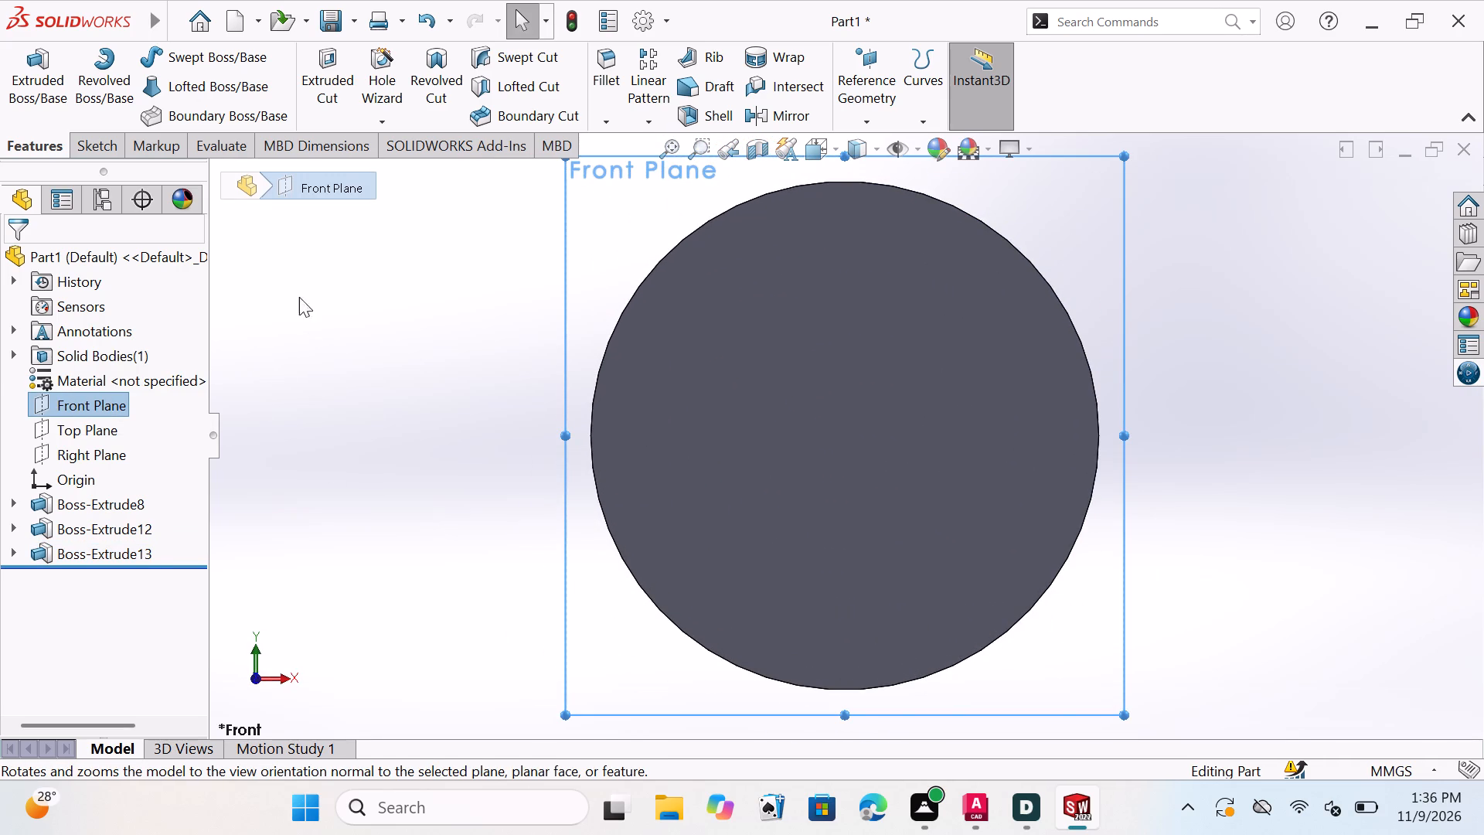
click(93, 137)
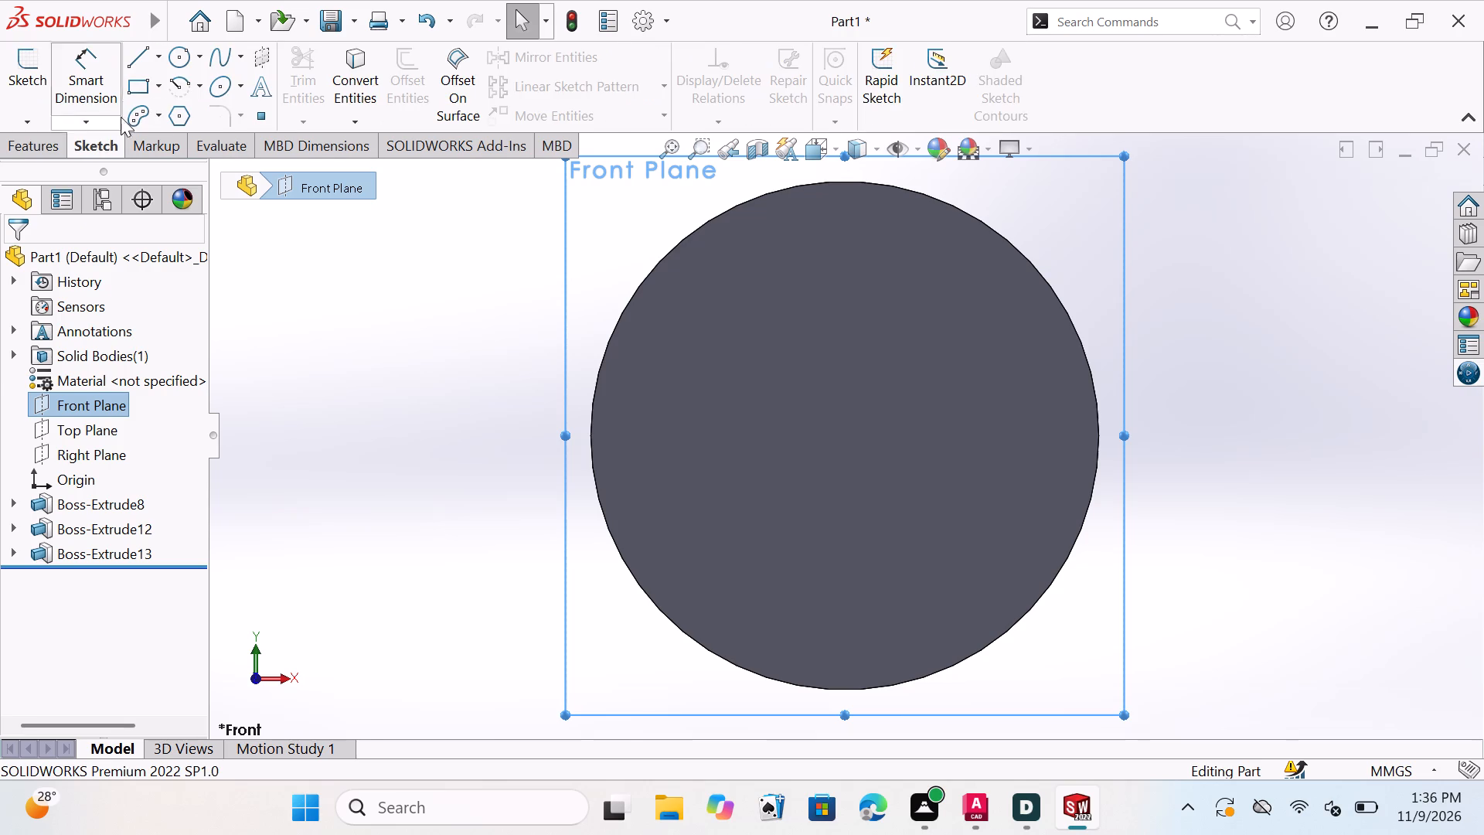
click(179, 59)
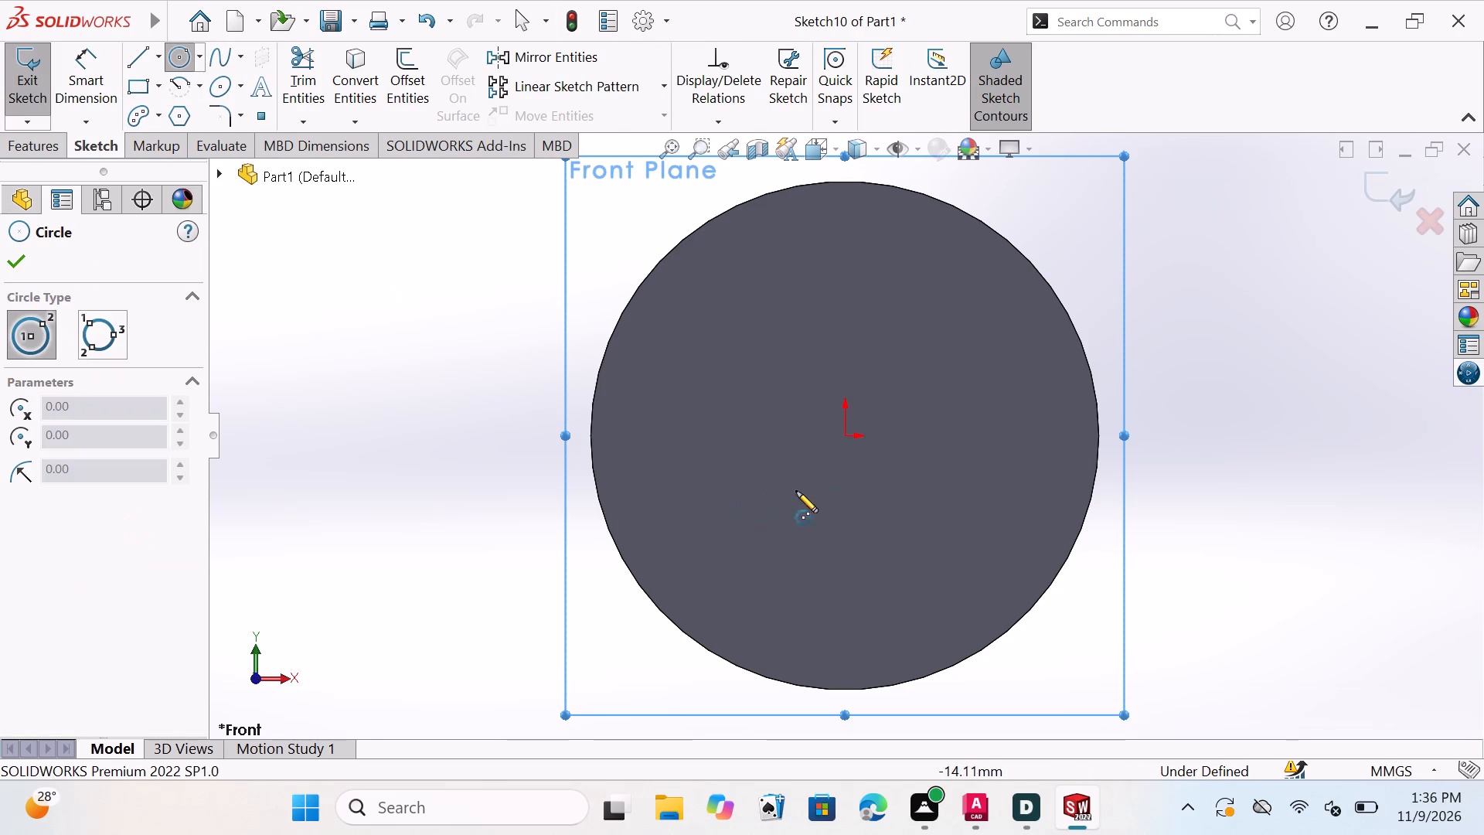
click(844, 435)
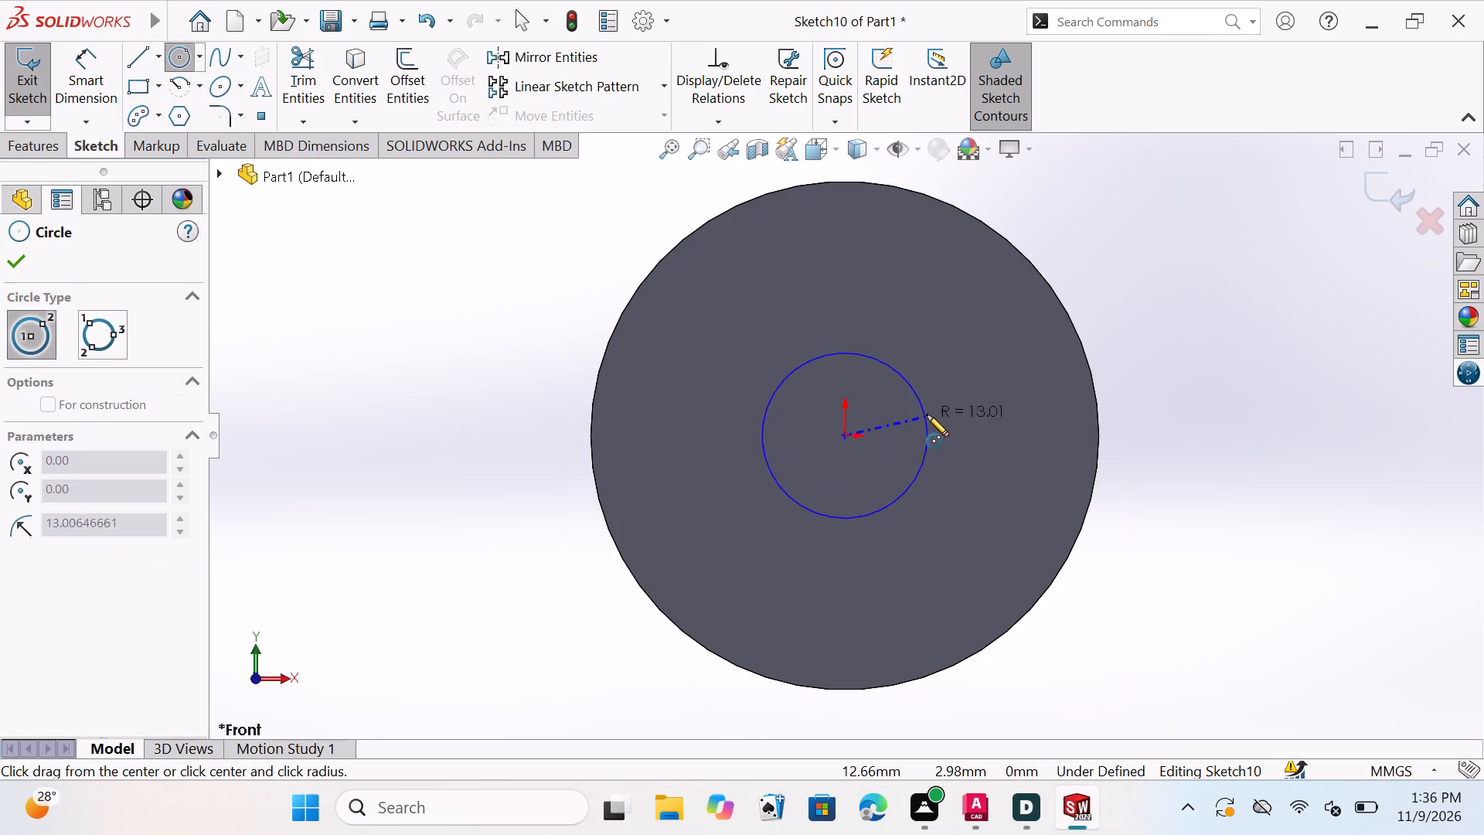
click(952, 394)
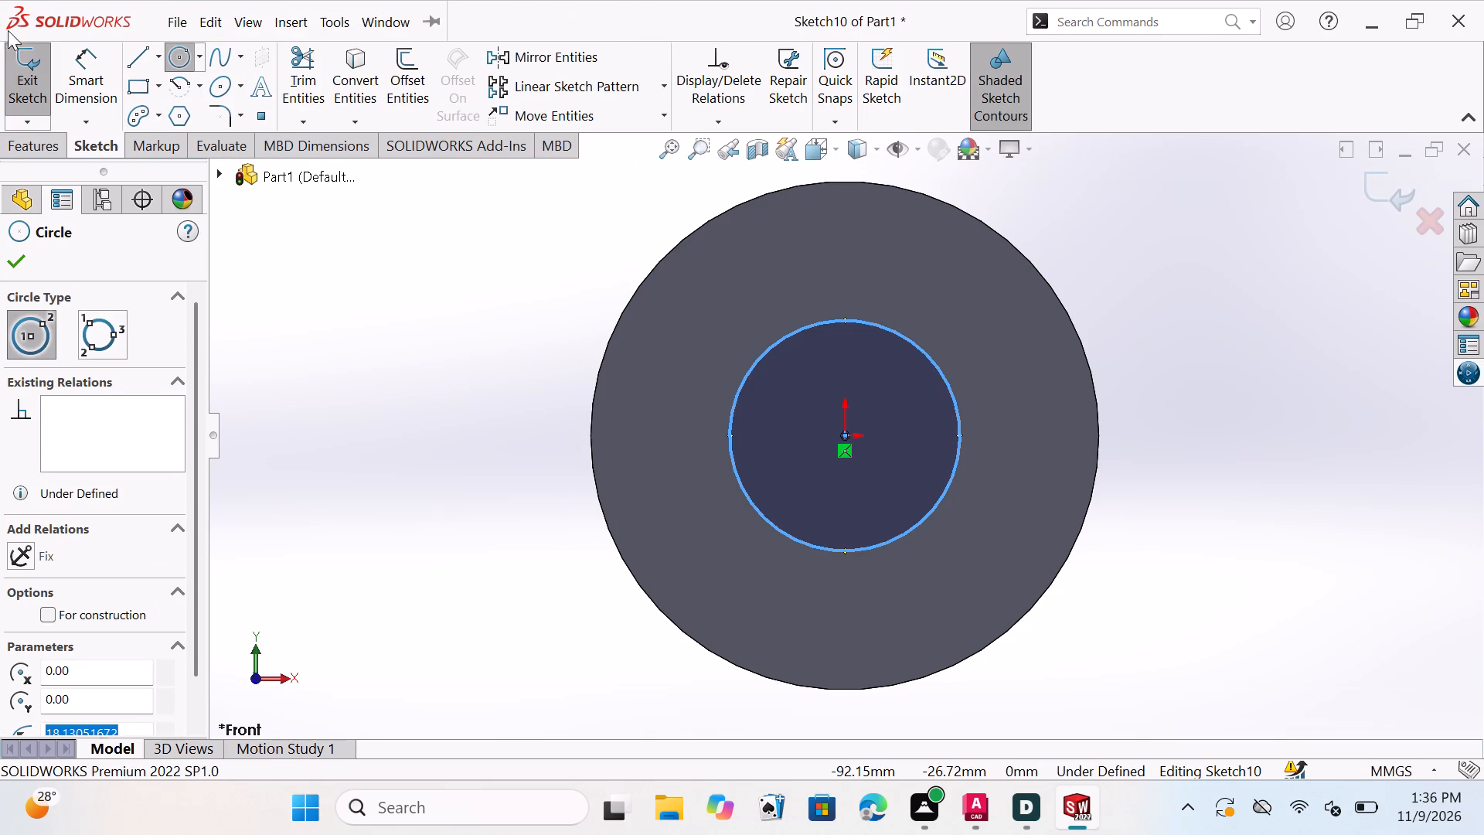
click(5, 261)
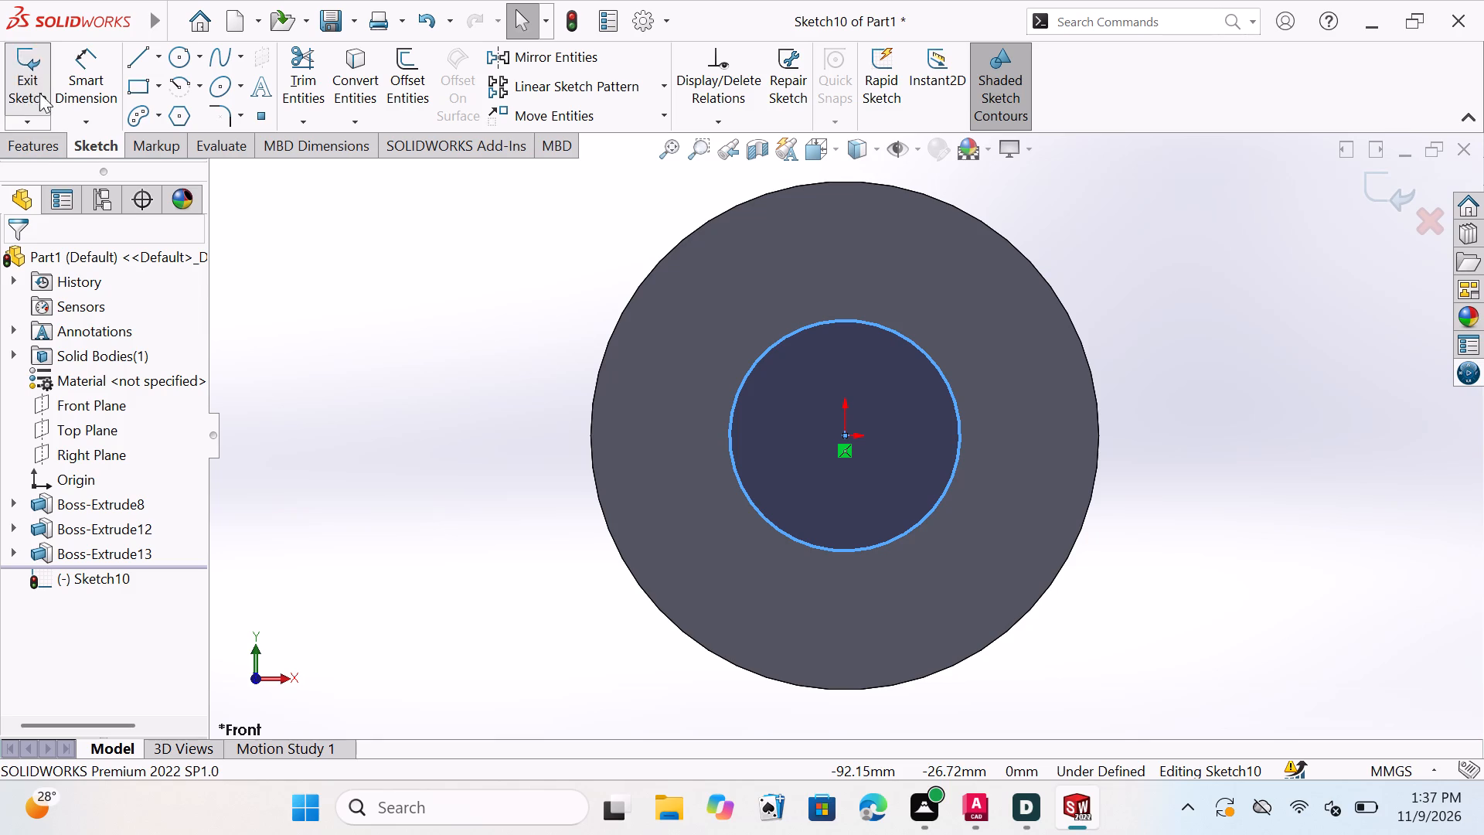
Dimension the new circle's diameter and set it to 30 mm.
click(83, 66)
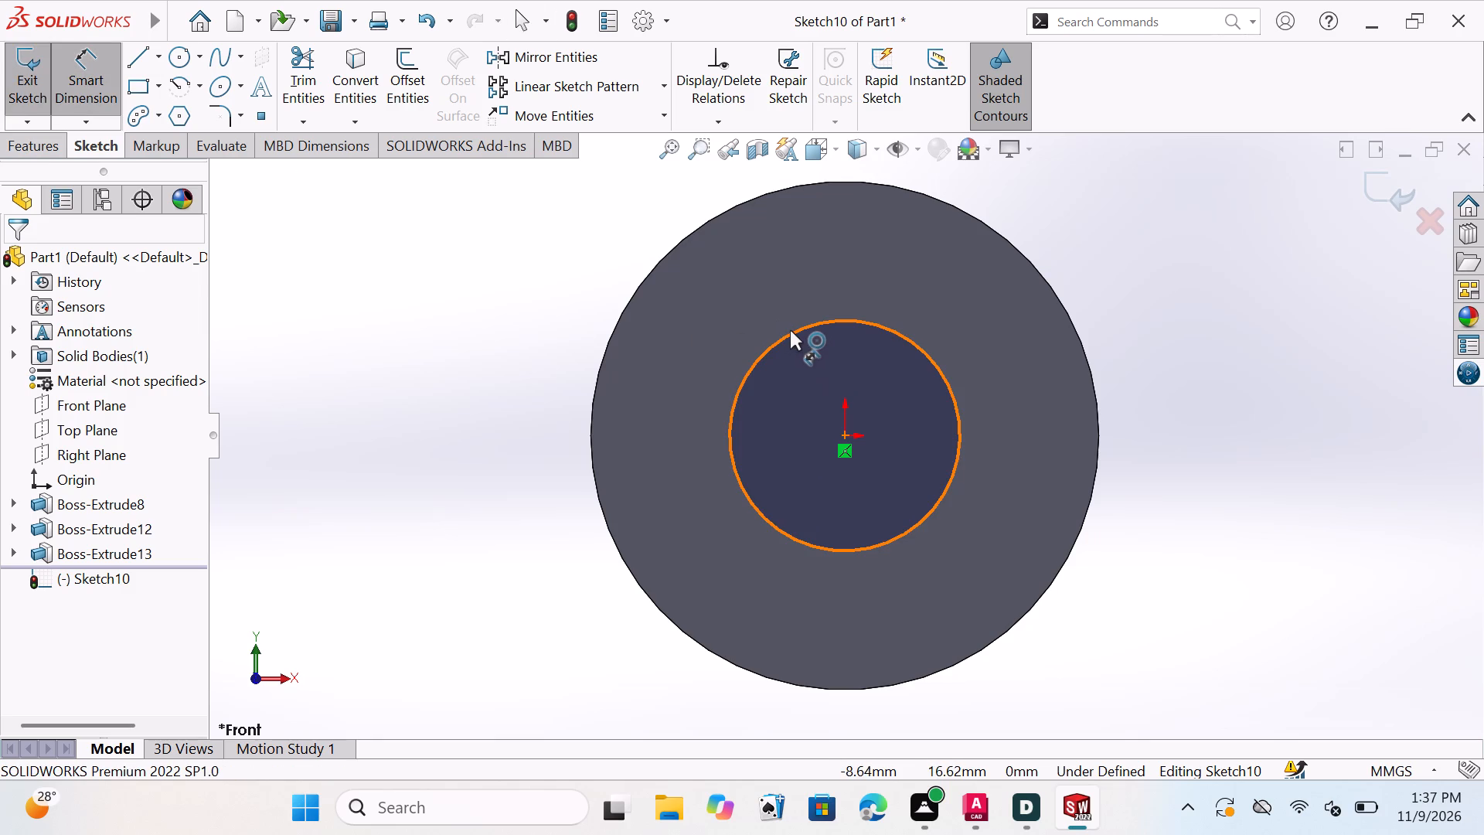
click(790, 330)
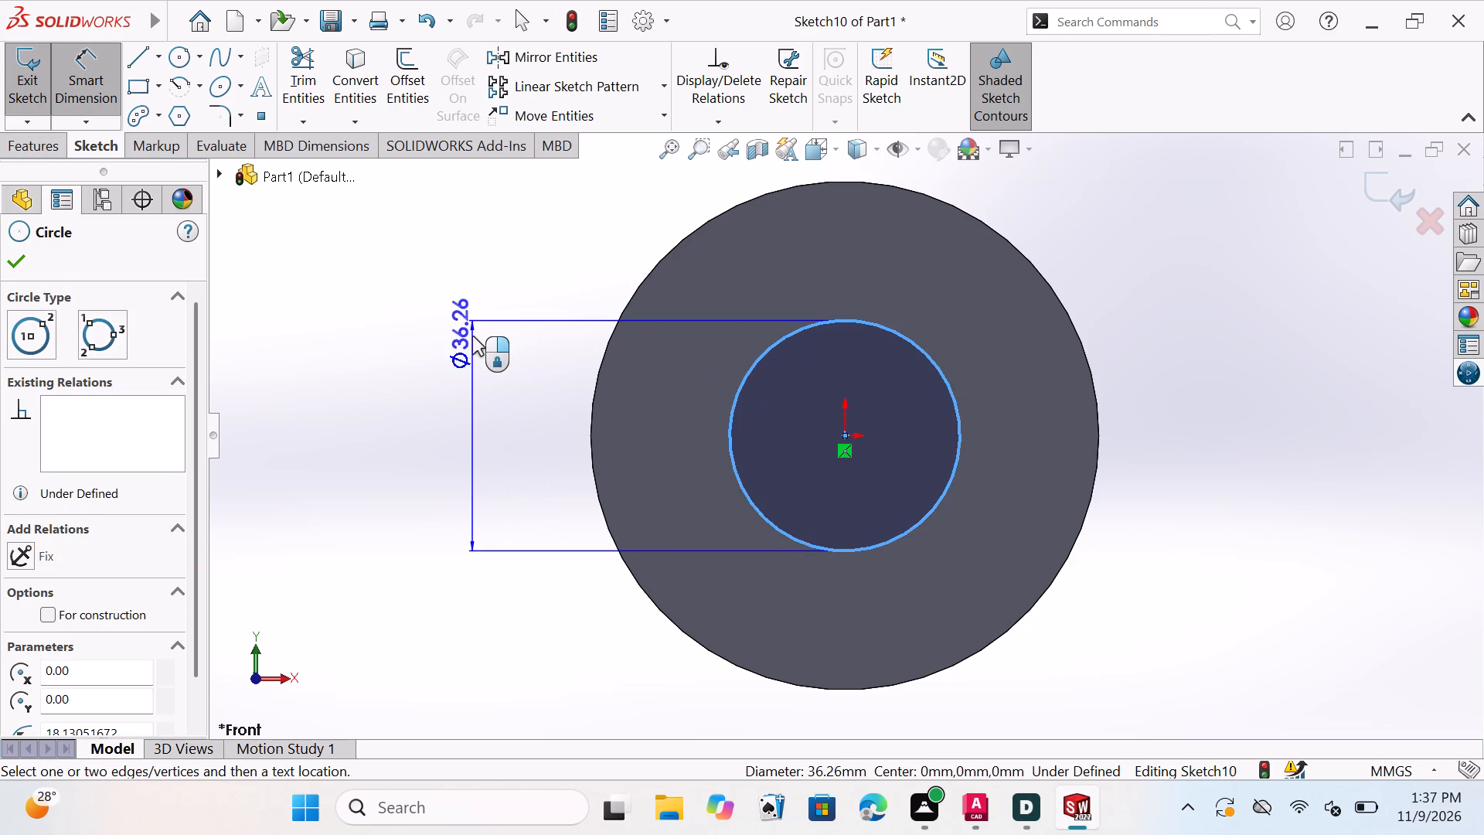
click(476, 336)
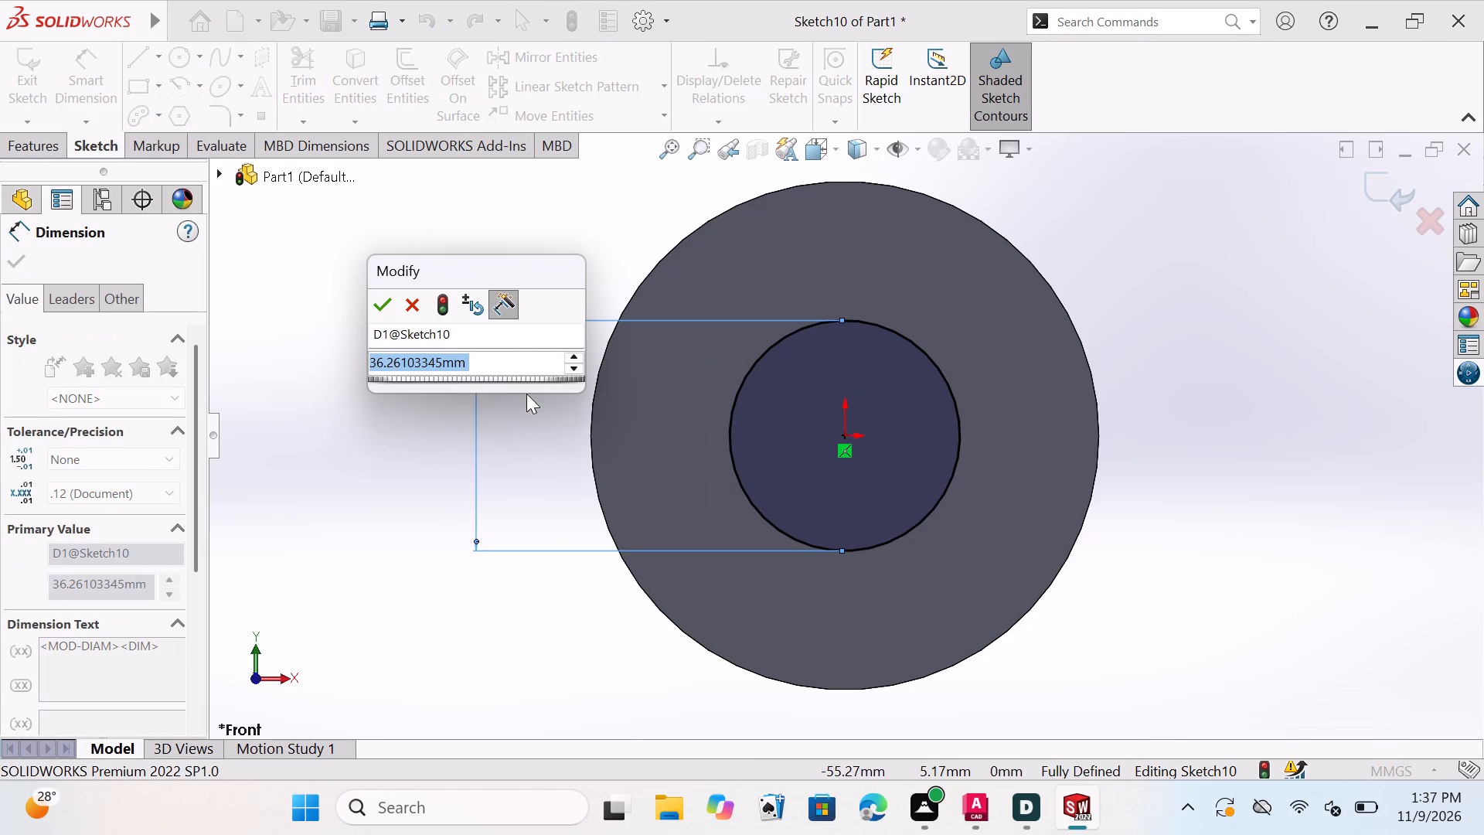
click(512, 362)
key(BackSpace)
key(BackSpace)
key(BackSpace)
key(BackSpace)
key(BackSpace)
key(BackSpace)
key(BackSpace)
key(BackSpace)
key(BackSpace)
key(BackSpace)
key(BackSpace)
key(BackSpace)
key(BackSpace)
key(BackSpace)
key(BackSpace)
key(BackSpace)
key(BackSpace)
key(BackSpace)
key(BackSpace)
key(BackSpace)
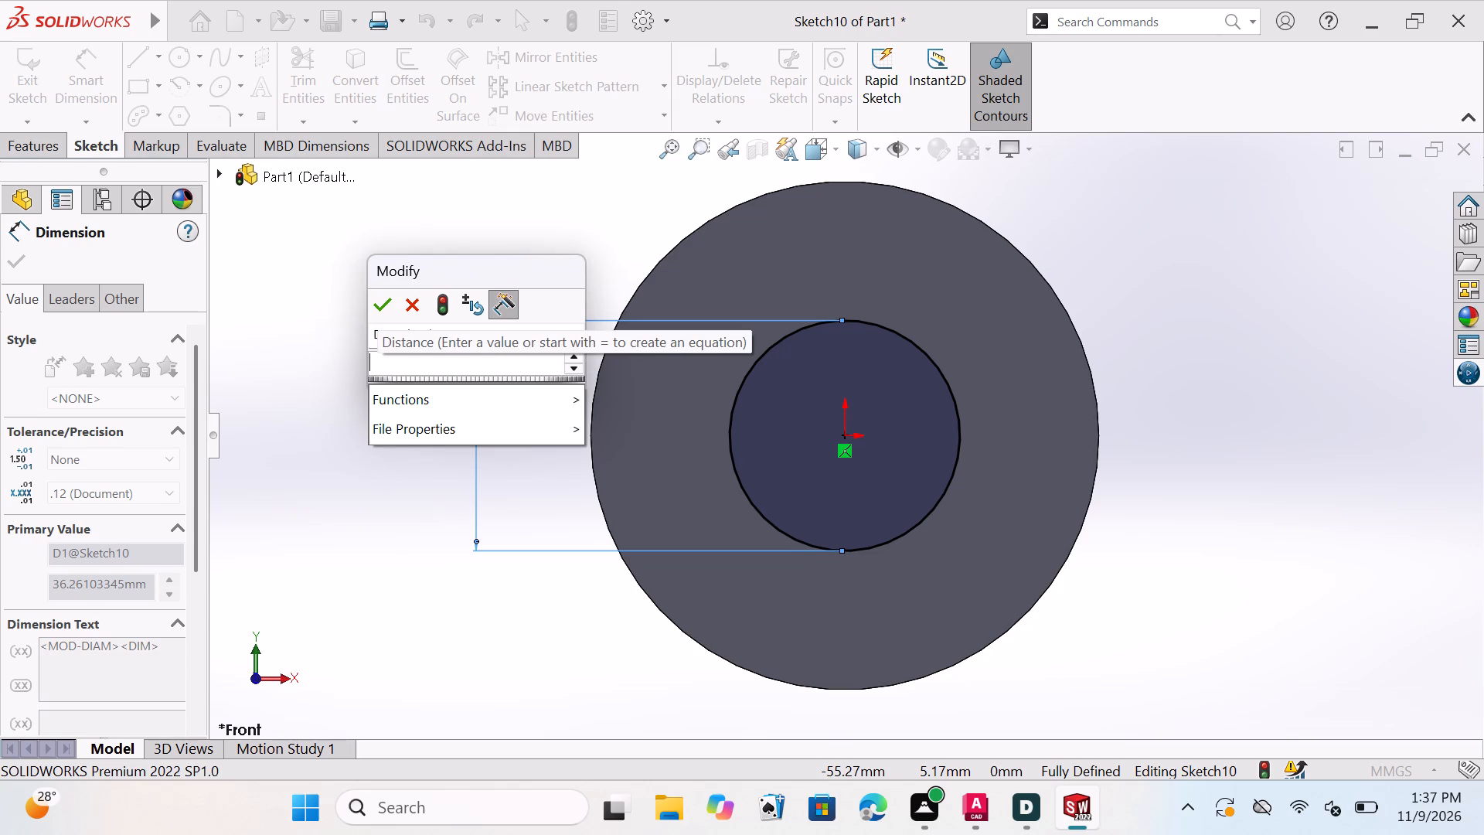
text(30)
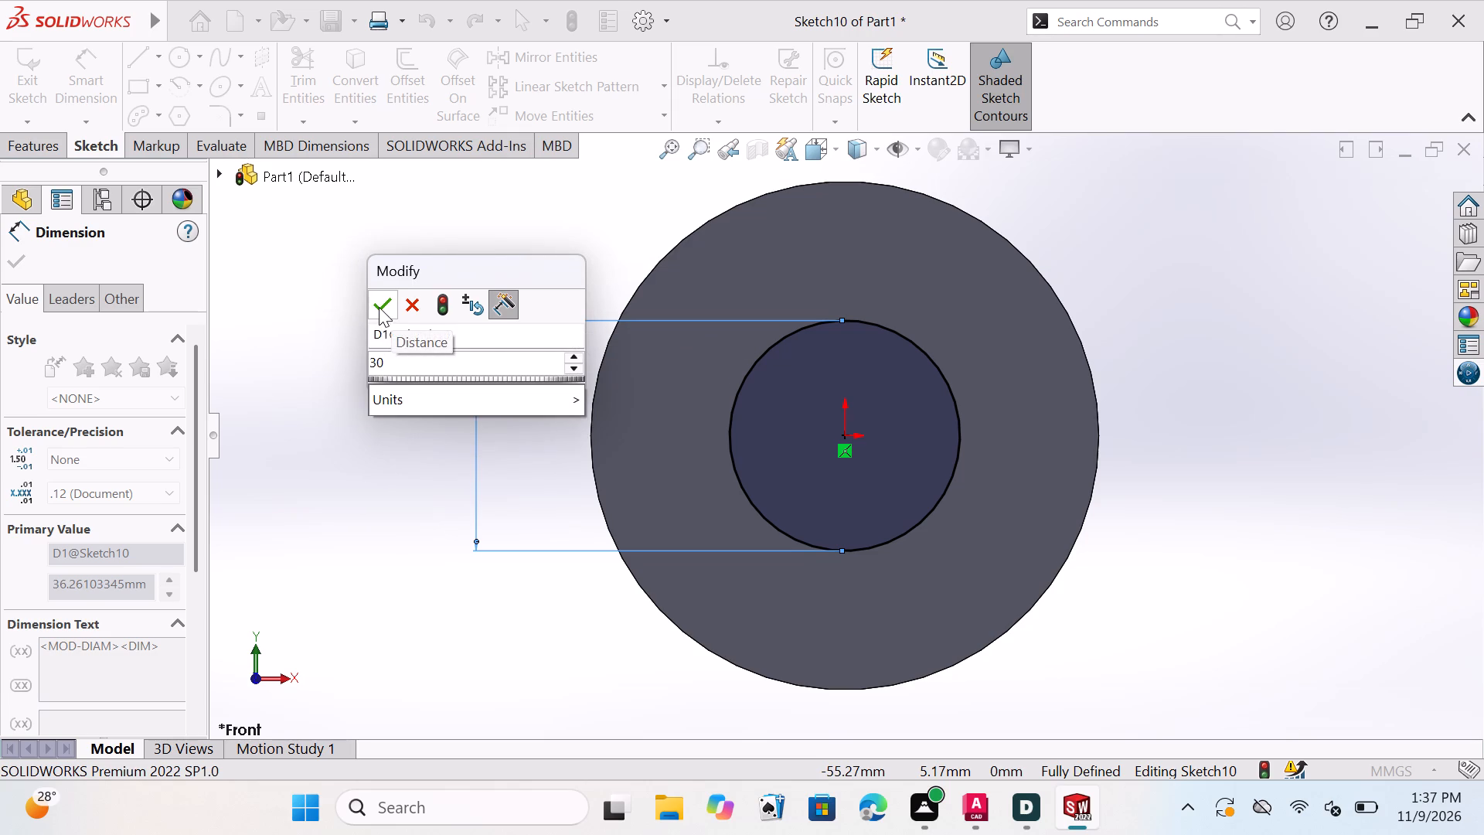
click(382, 300)
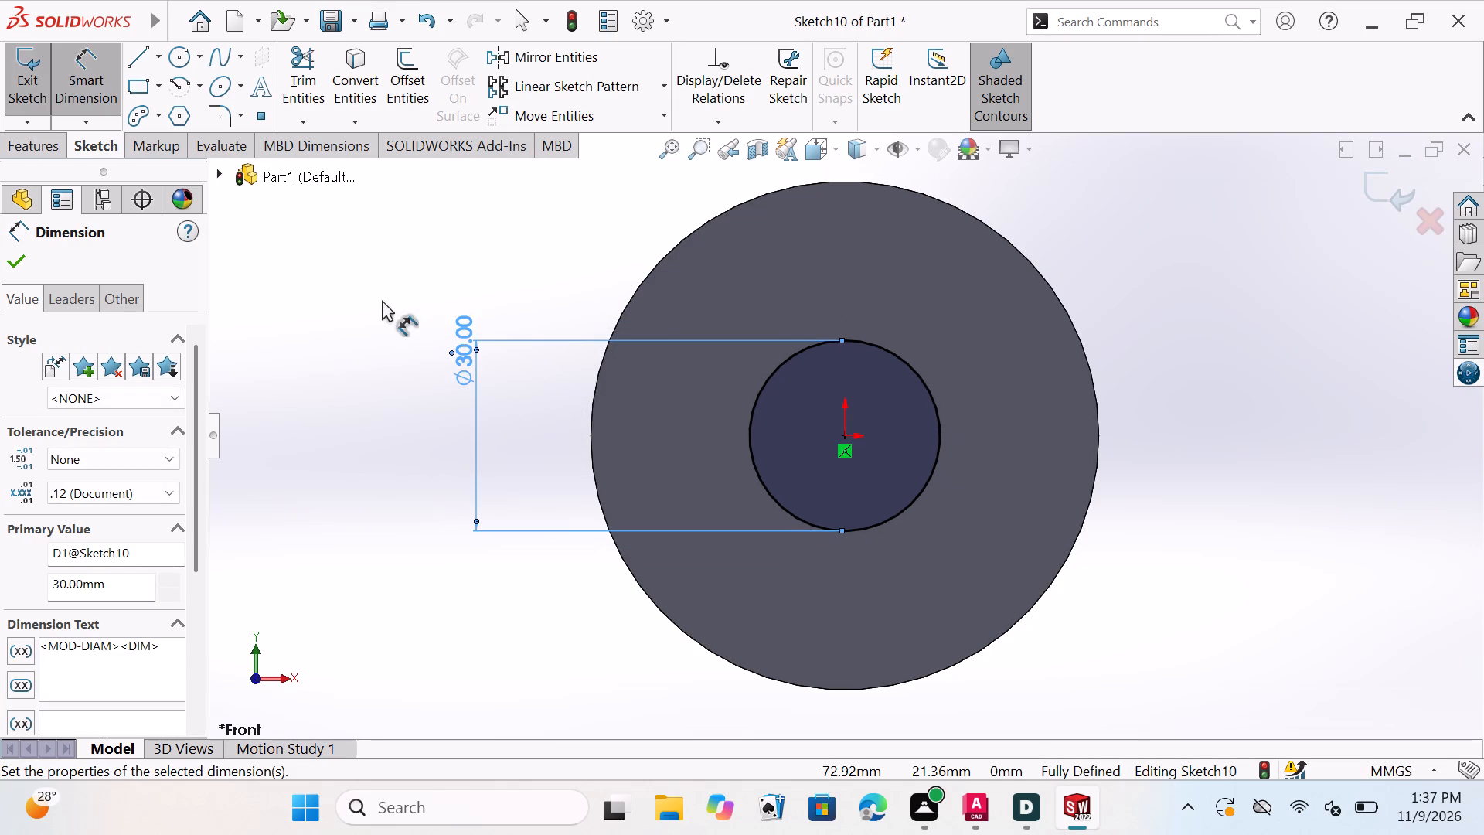
click(15, 255)
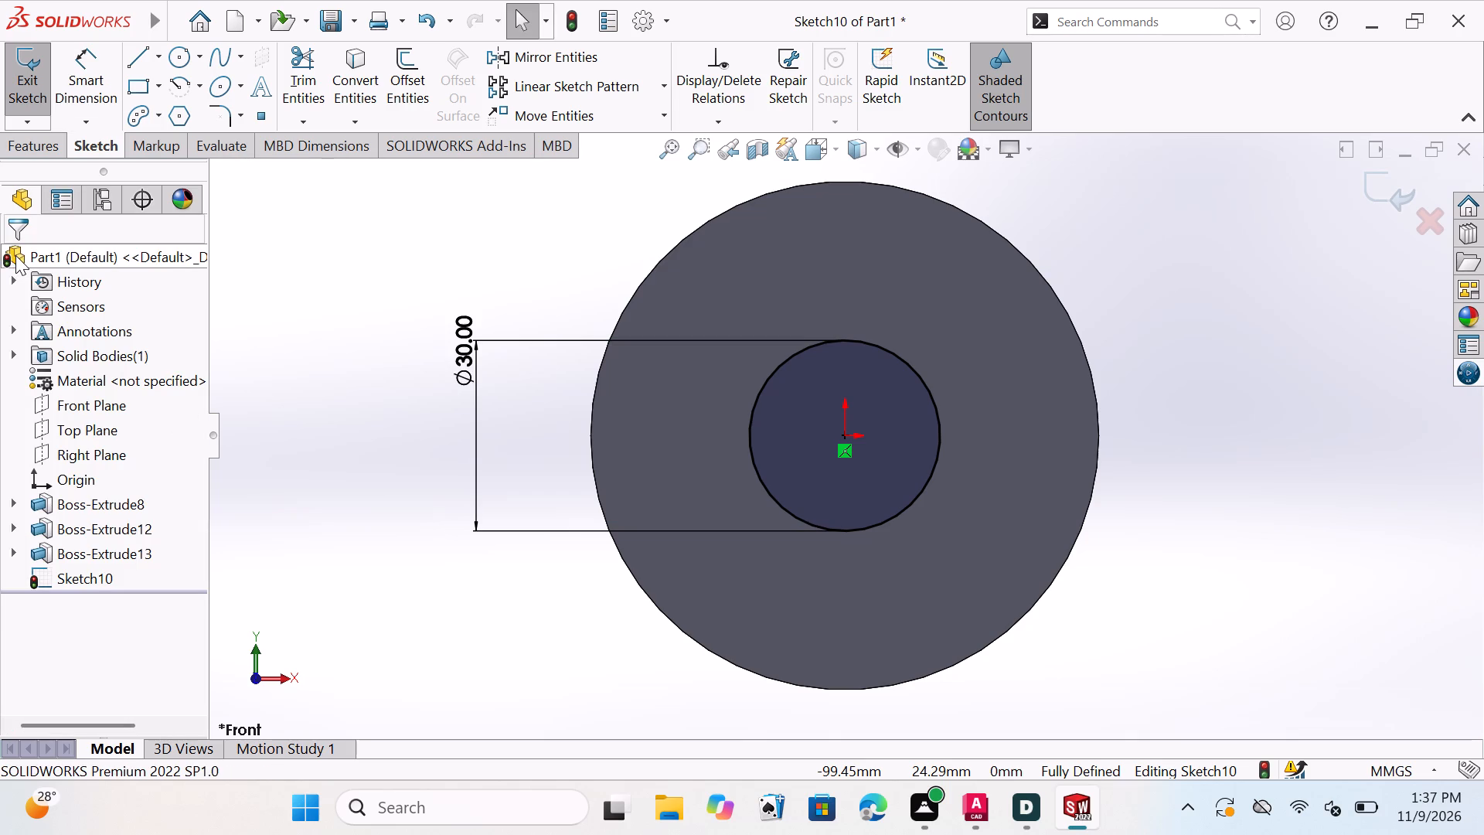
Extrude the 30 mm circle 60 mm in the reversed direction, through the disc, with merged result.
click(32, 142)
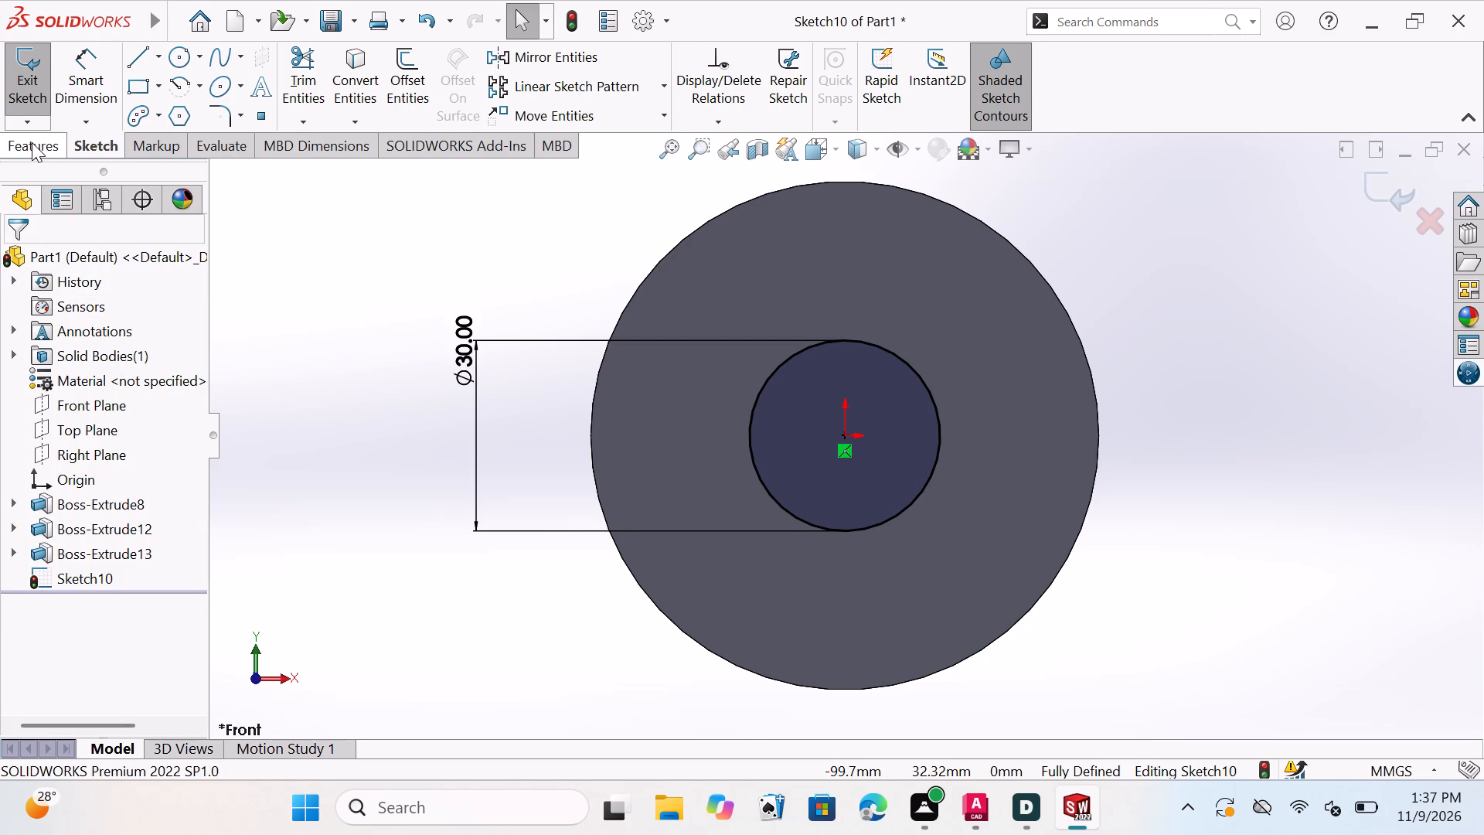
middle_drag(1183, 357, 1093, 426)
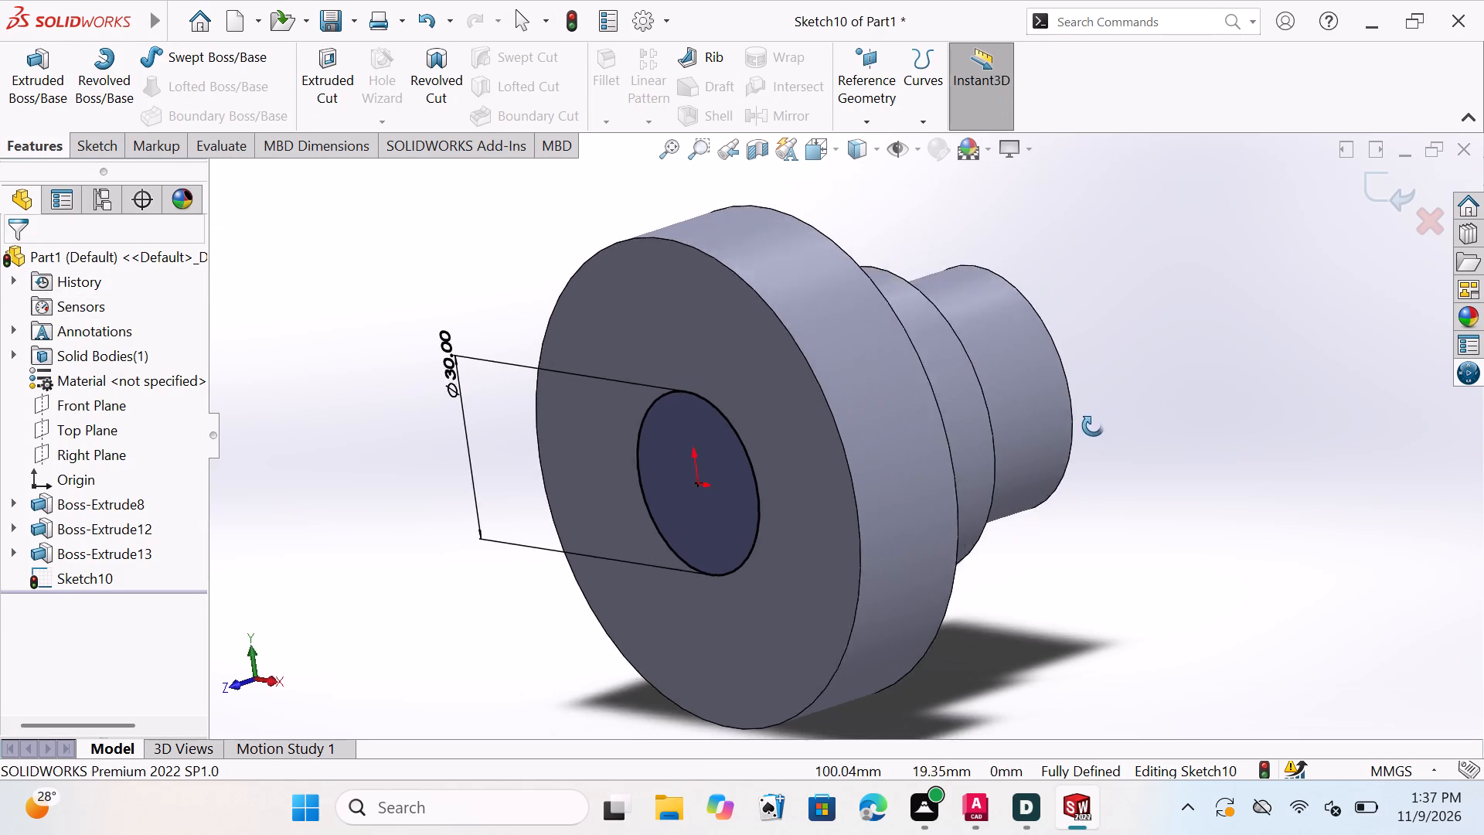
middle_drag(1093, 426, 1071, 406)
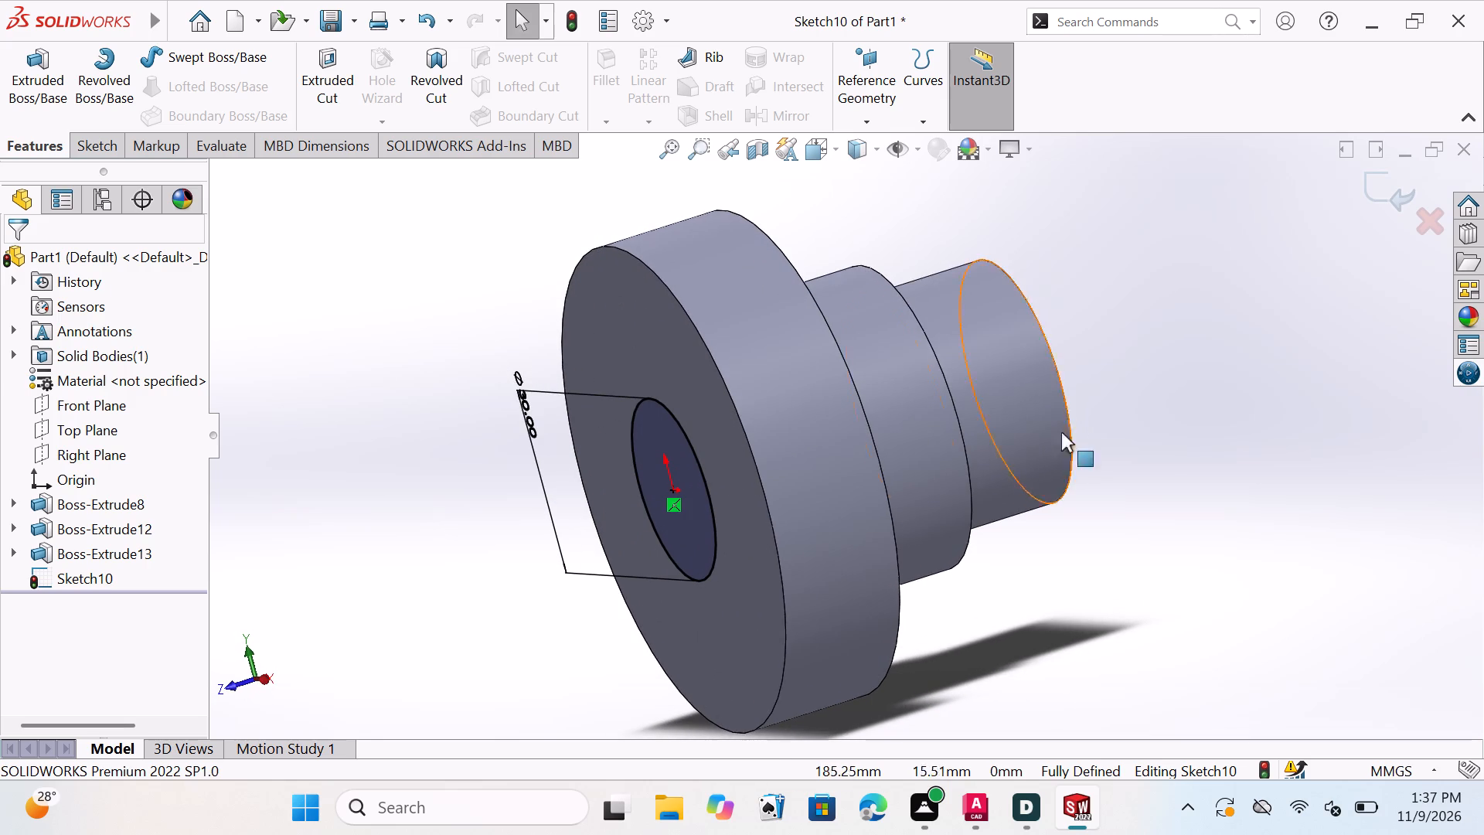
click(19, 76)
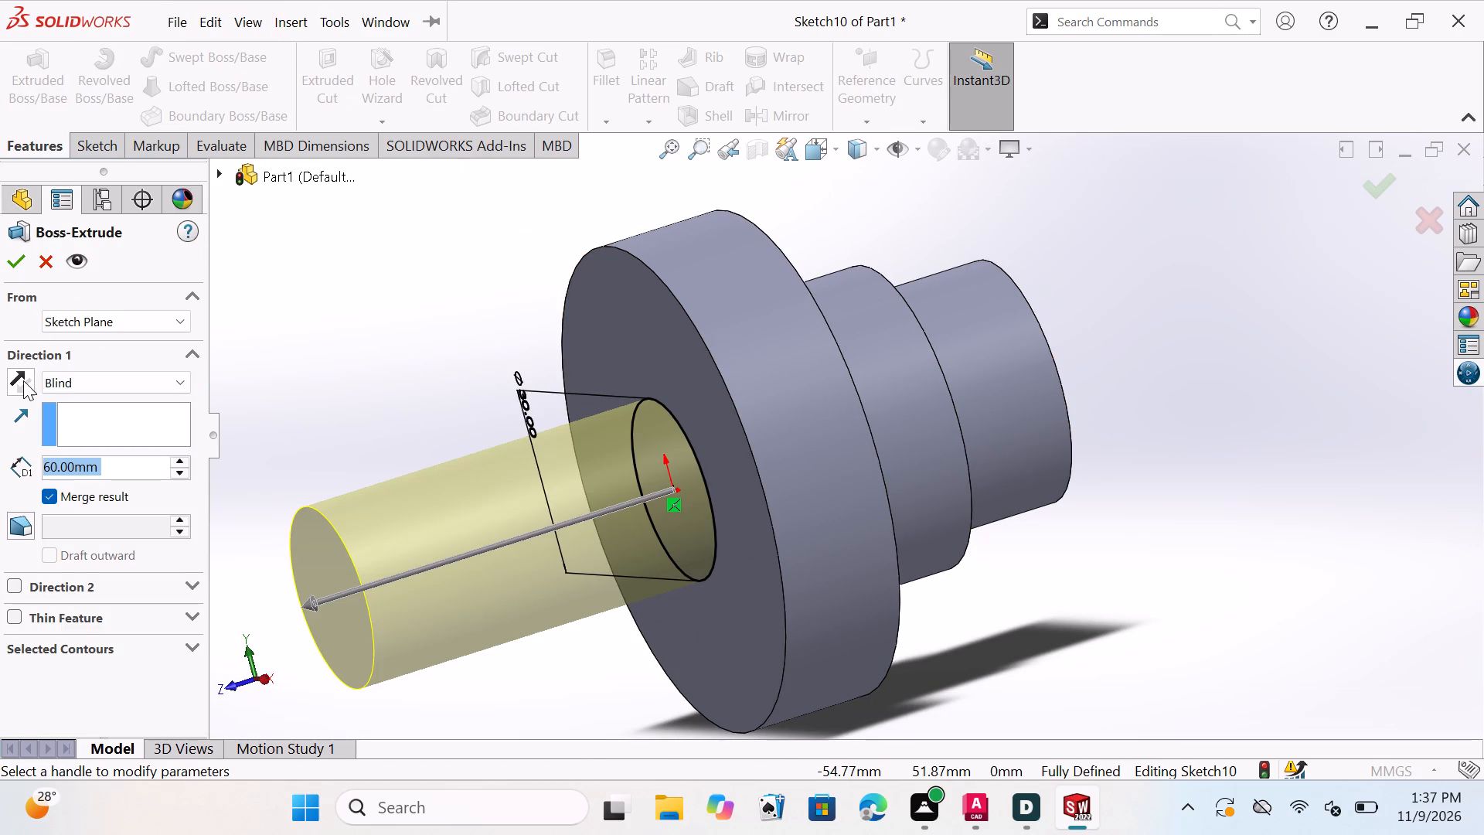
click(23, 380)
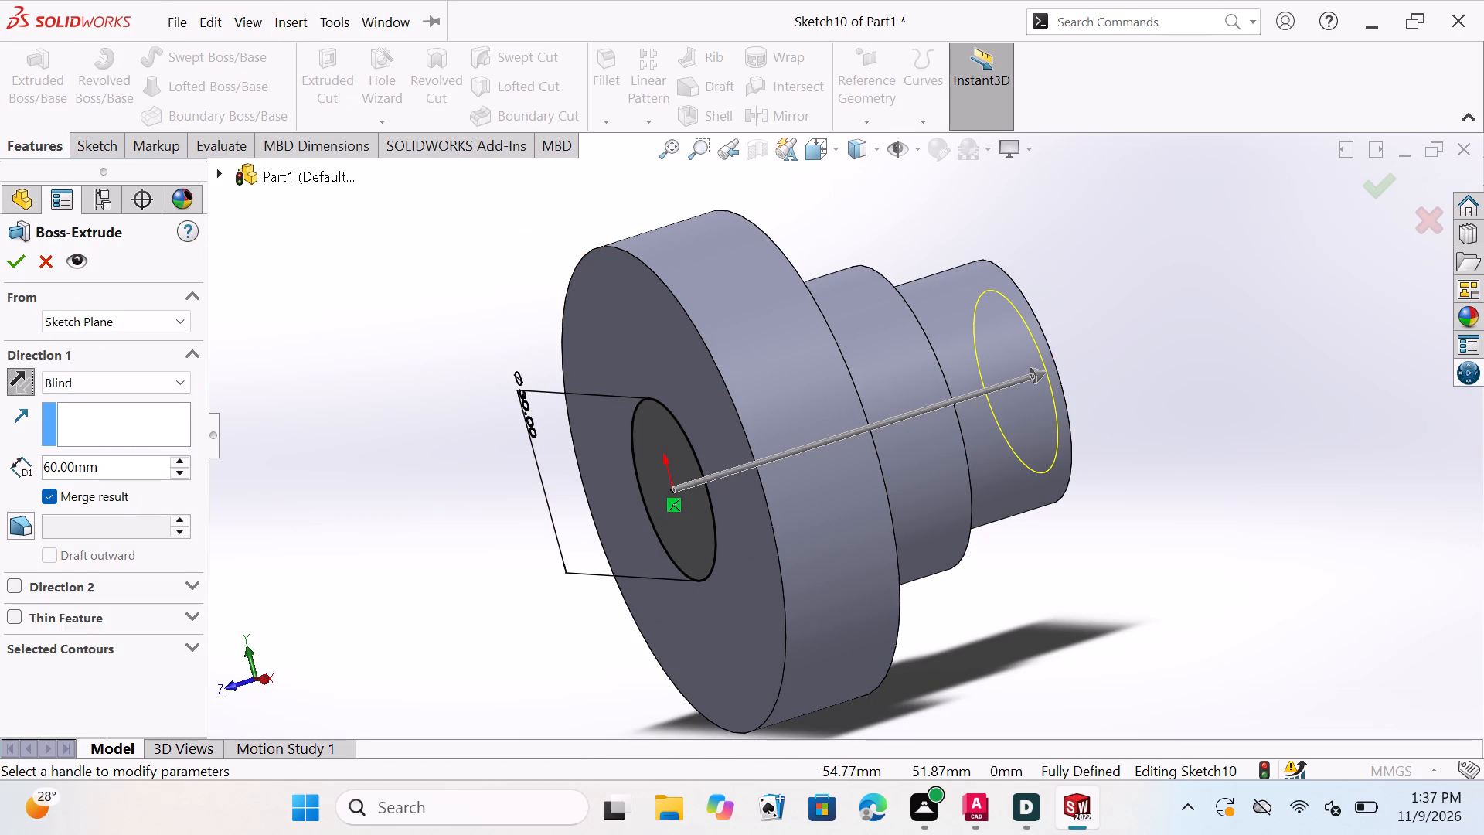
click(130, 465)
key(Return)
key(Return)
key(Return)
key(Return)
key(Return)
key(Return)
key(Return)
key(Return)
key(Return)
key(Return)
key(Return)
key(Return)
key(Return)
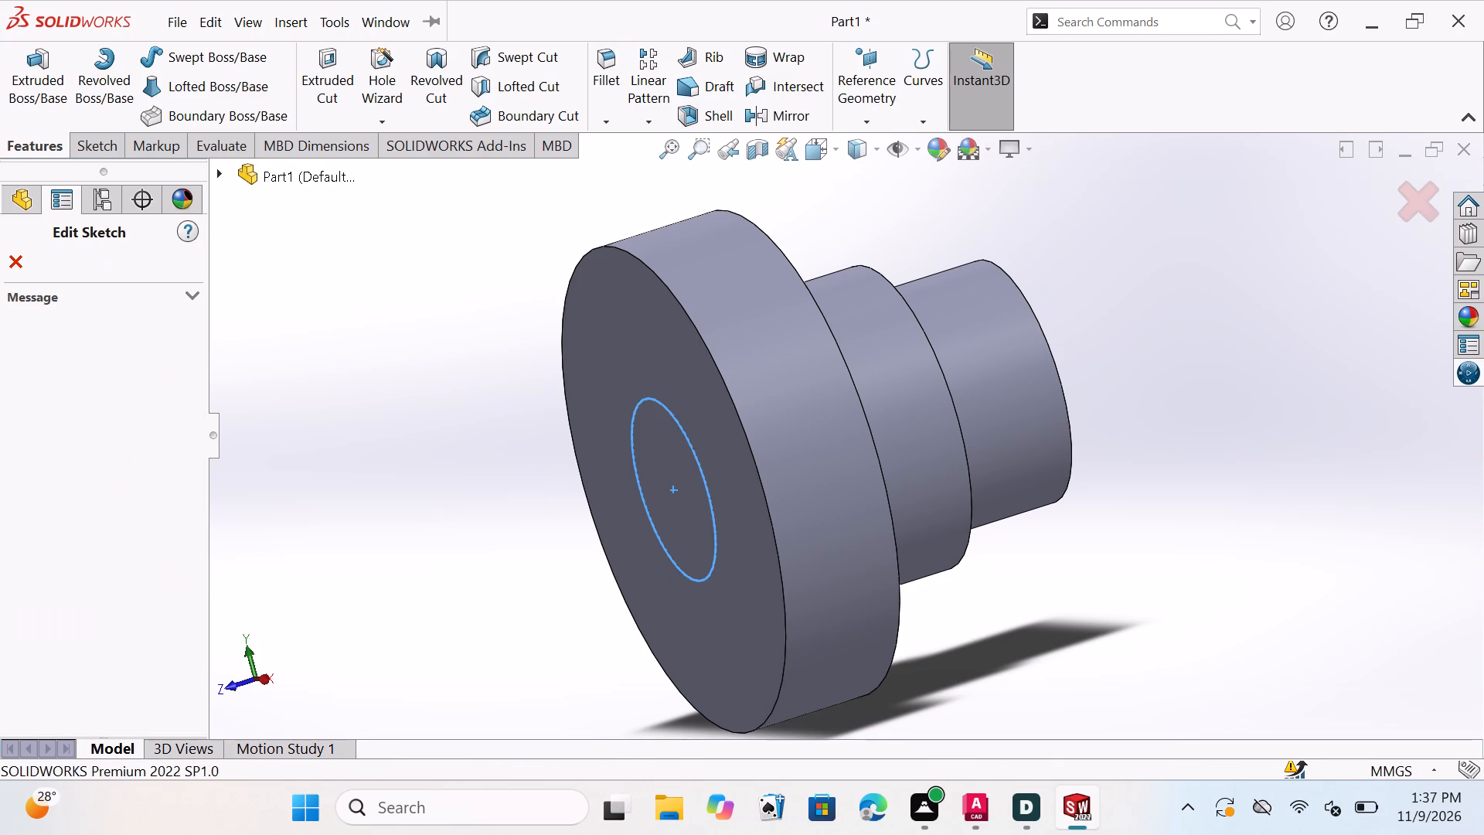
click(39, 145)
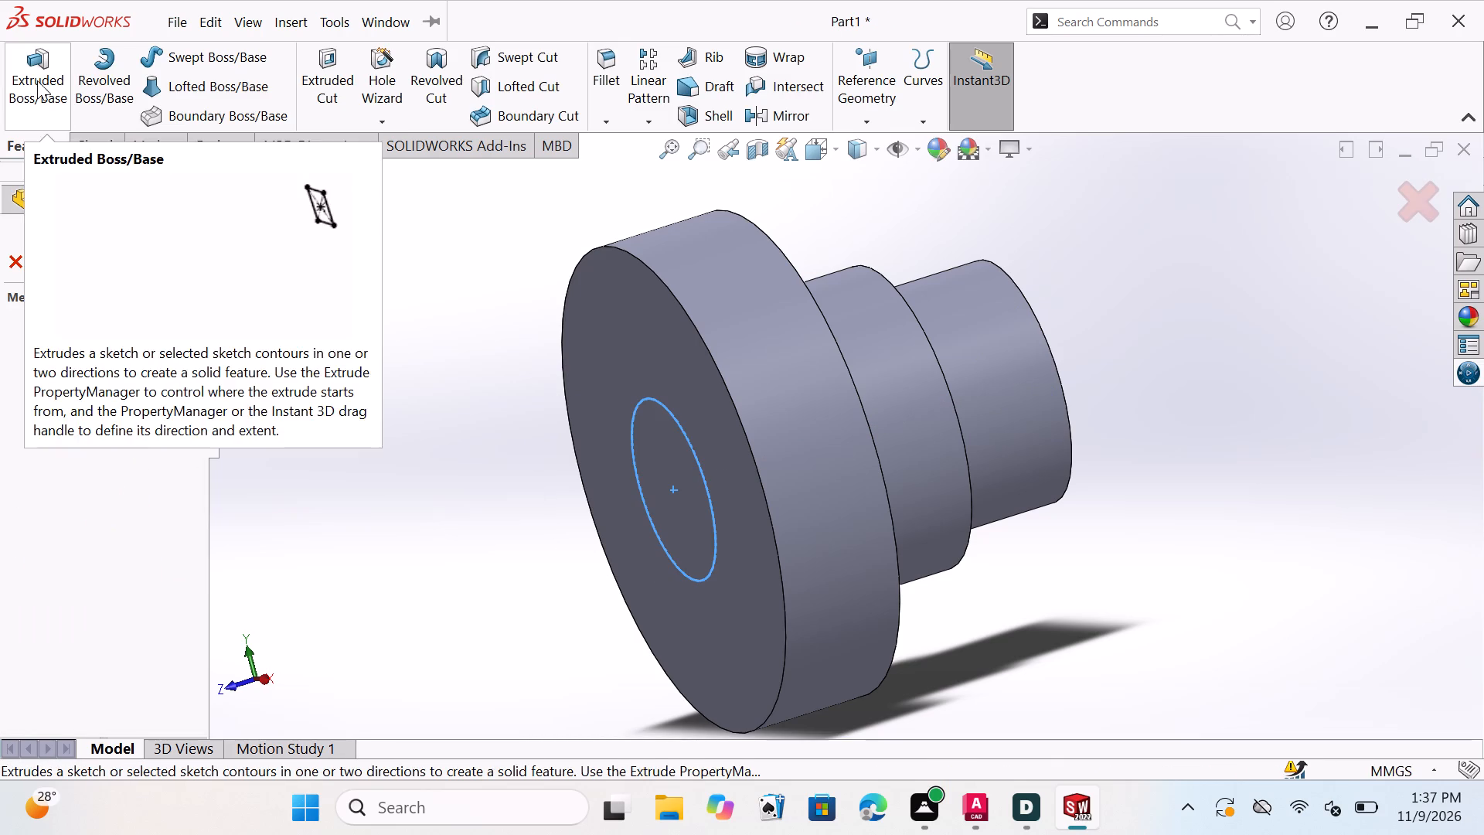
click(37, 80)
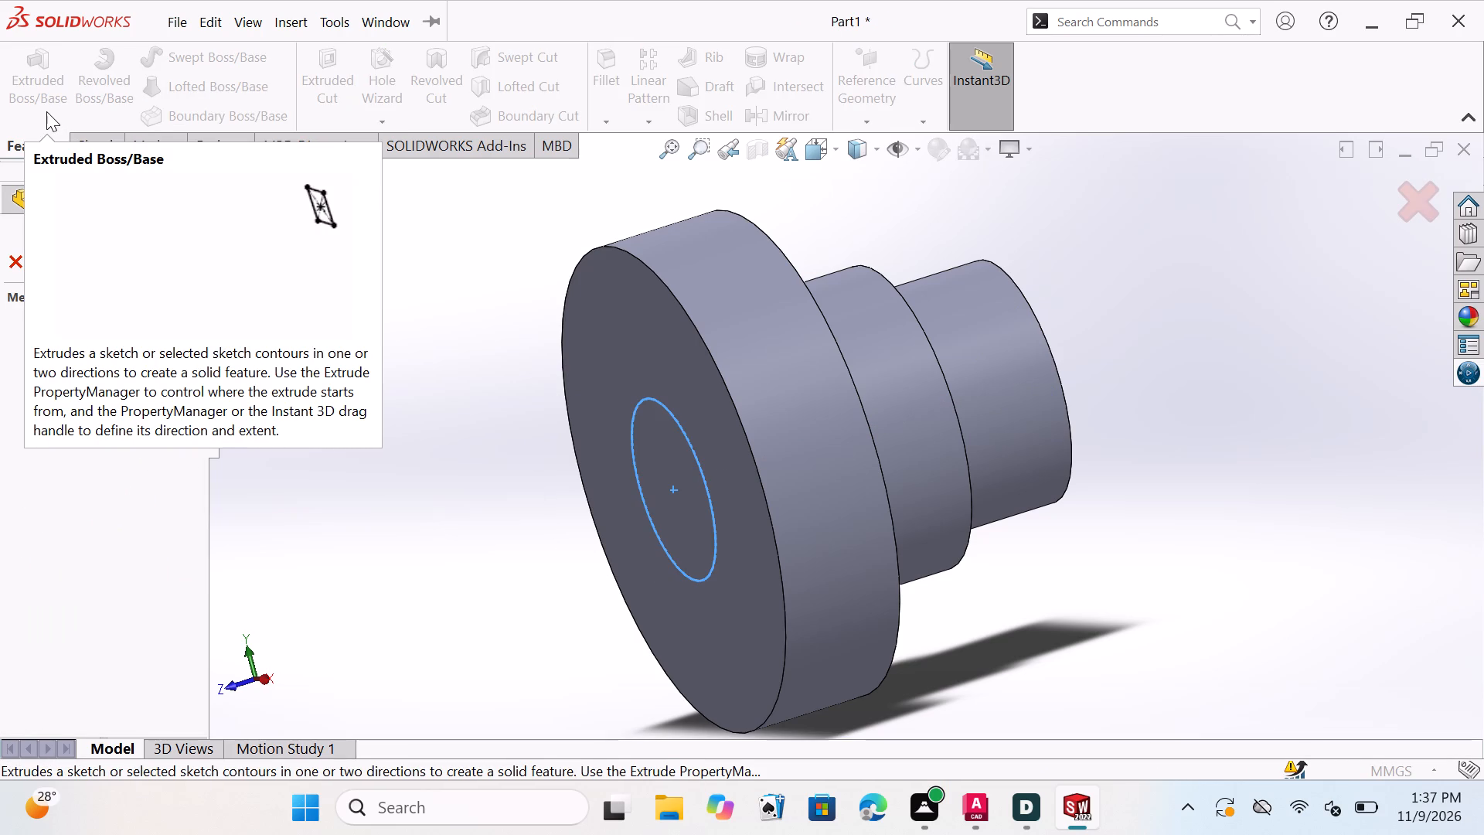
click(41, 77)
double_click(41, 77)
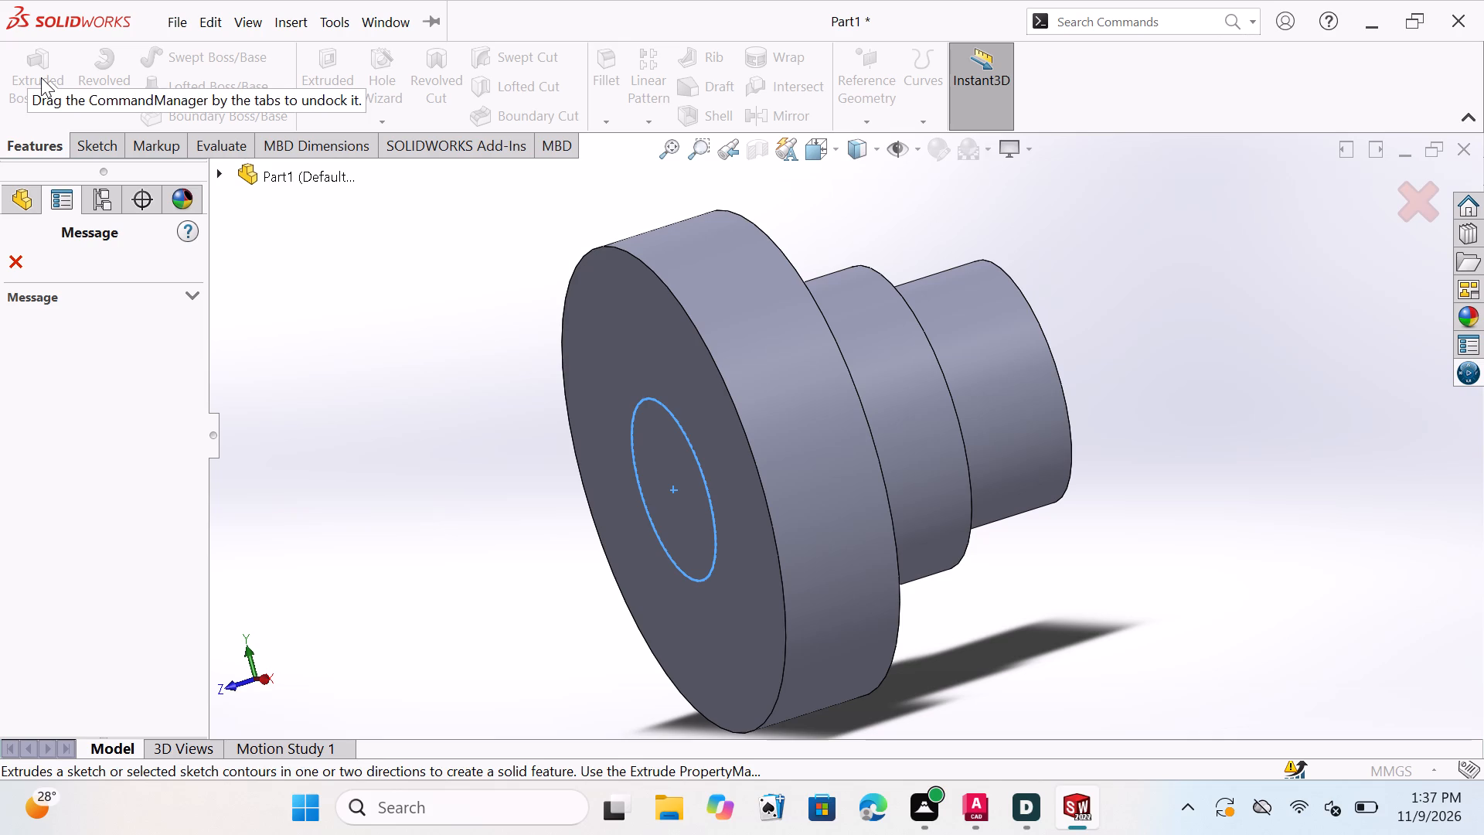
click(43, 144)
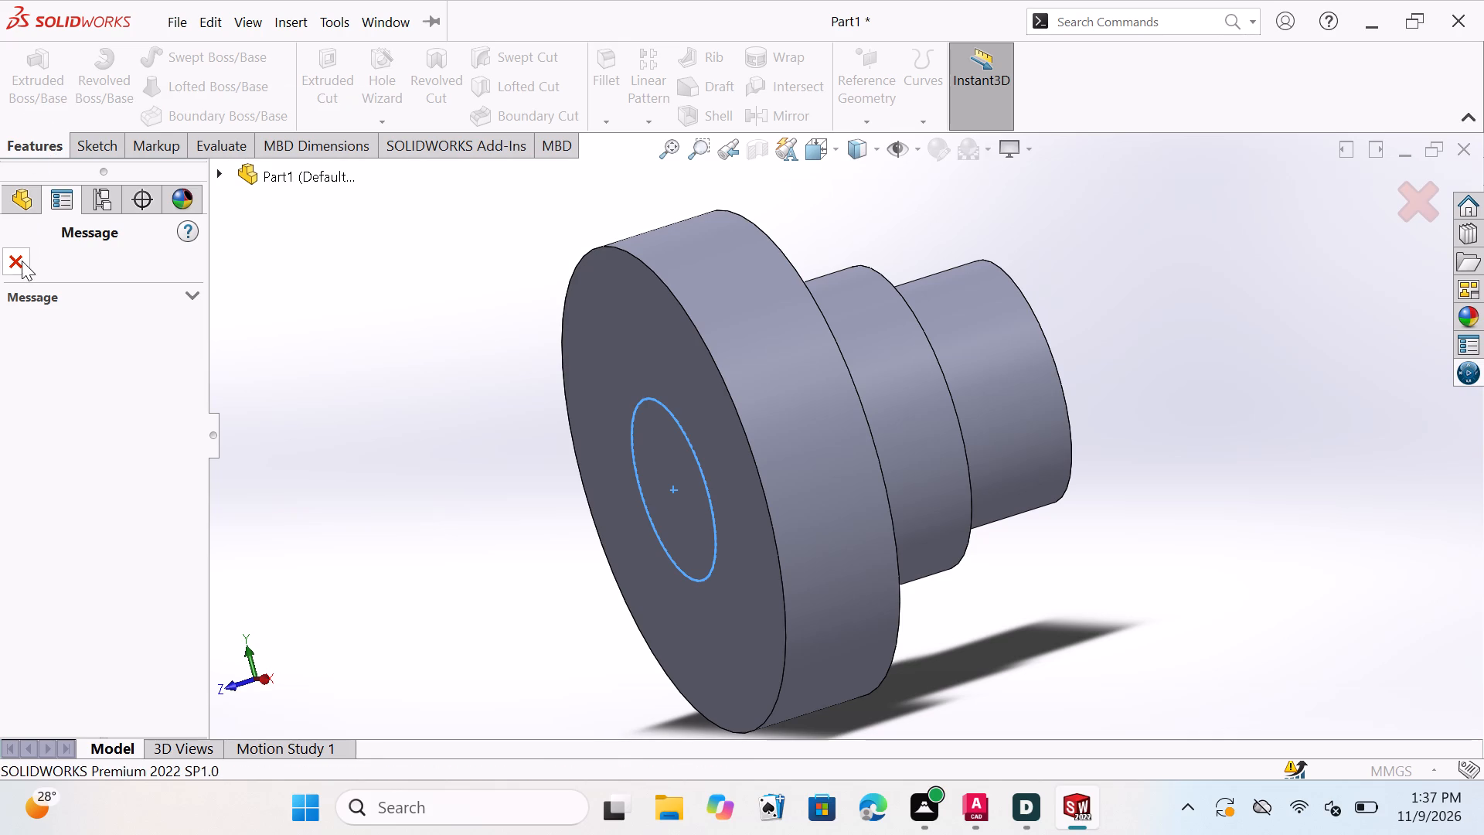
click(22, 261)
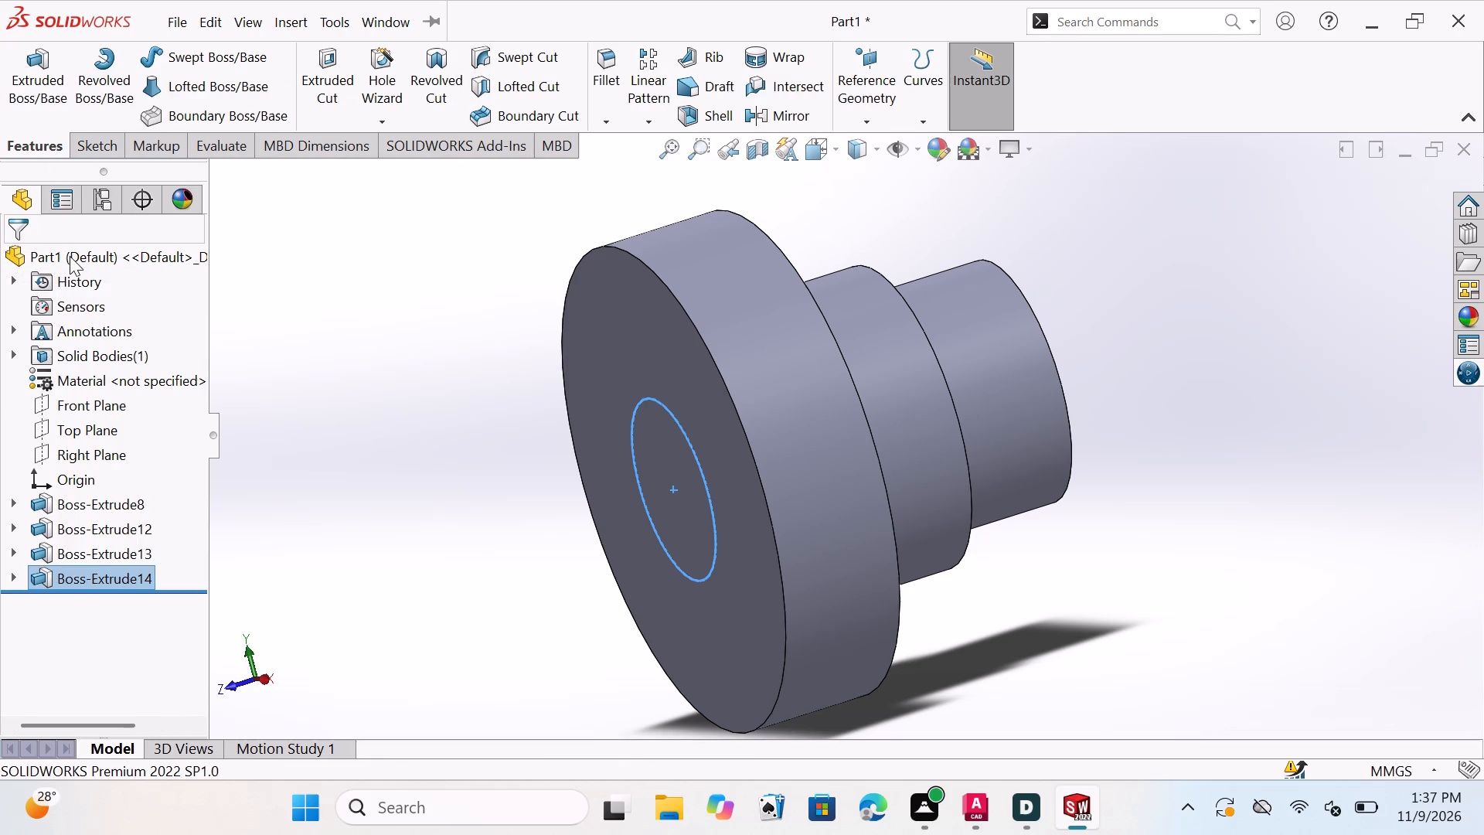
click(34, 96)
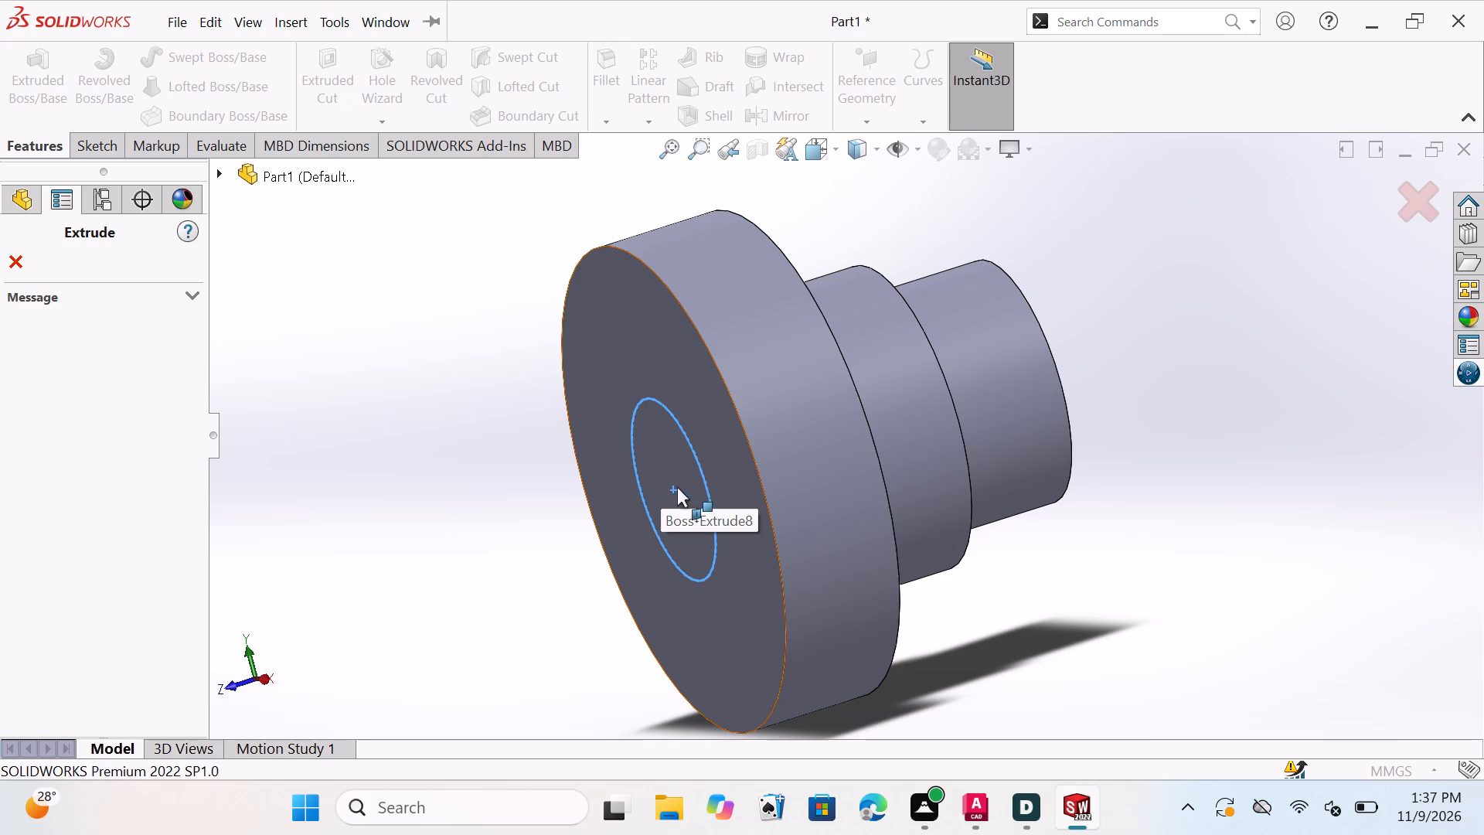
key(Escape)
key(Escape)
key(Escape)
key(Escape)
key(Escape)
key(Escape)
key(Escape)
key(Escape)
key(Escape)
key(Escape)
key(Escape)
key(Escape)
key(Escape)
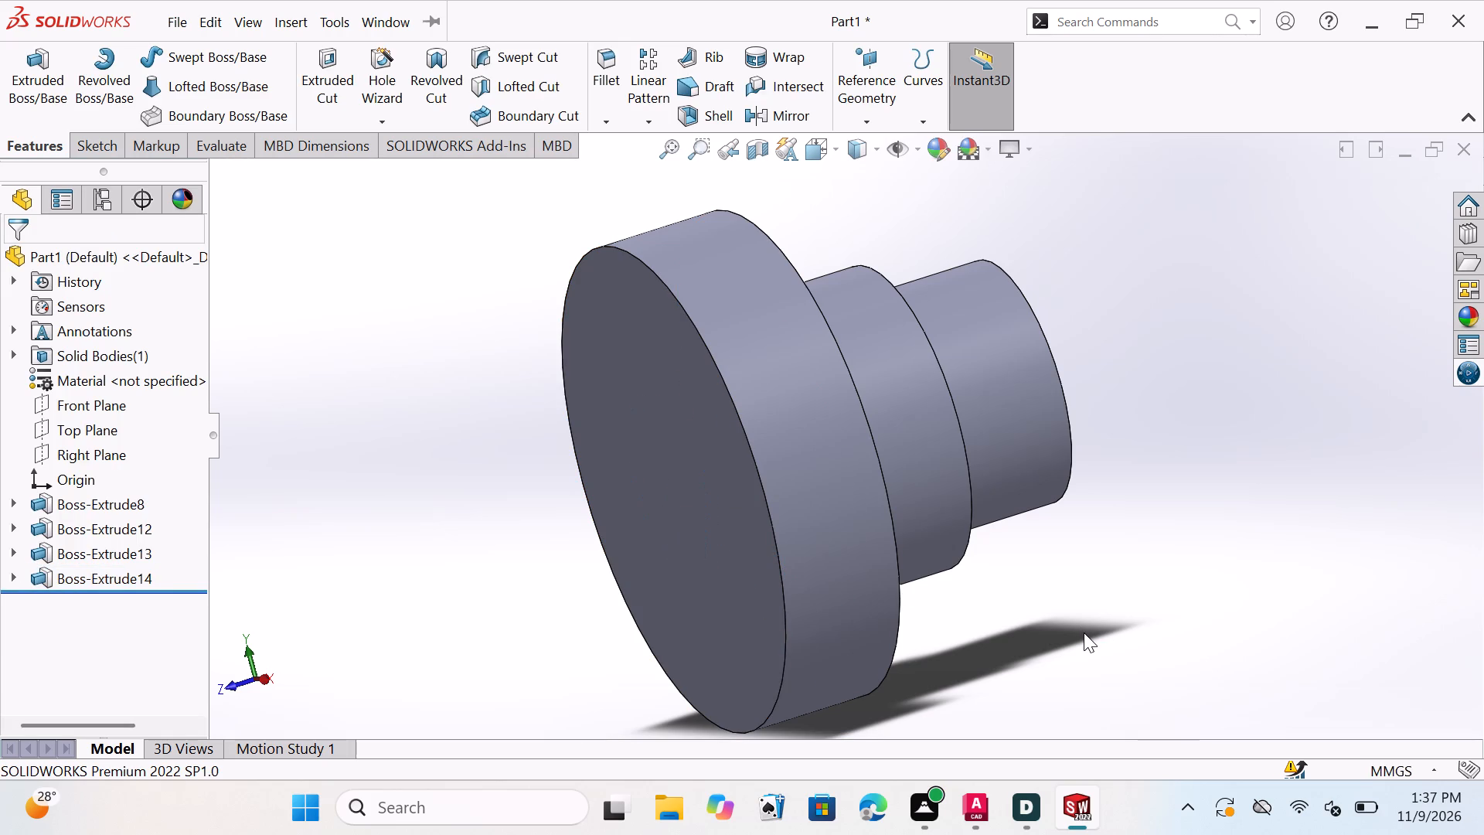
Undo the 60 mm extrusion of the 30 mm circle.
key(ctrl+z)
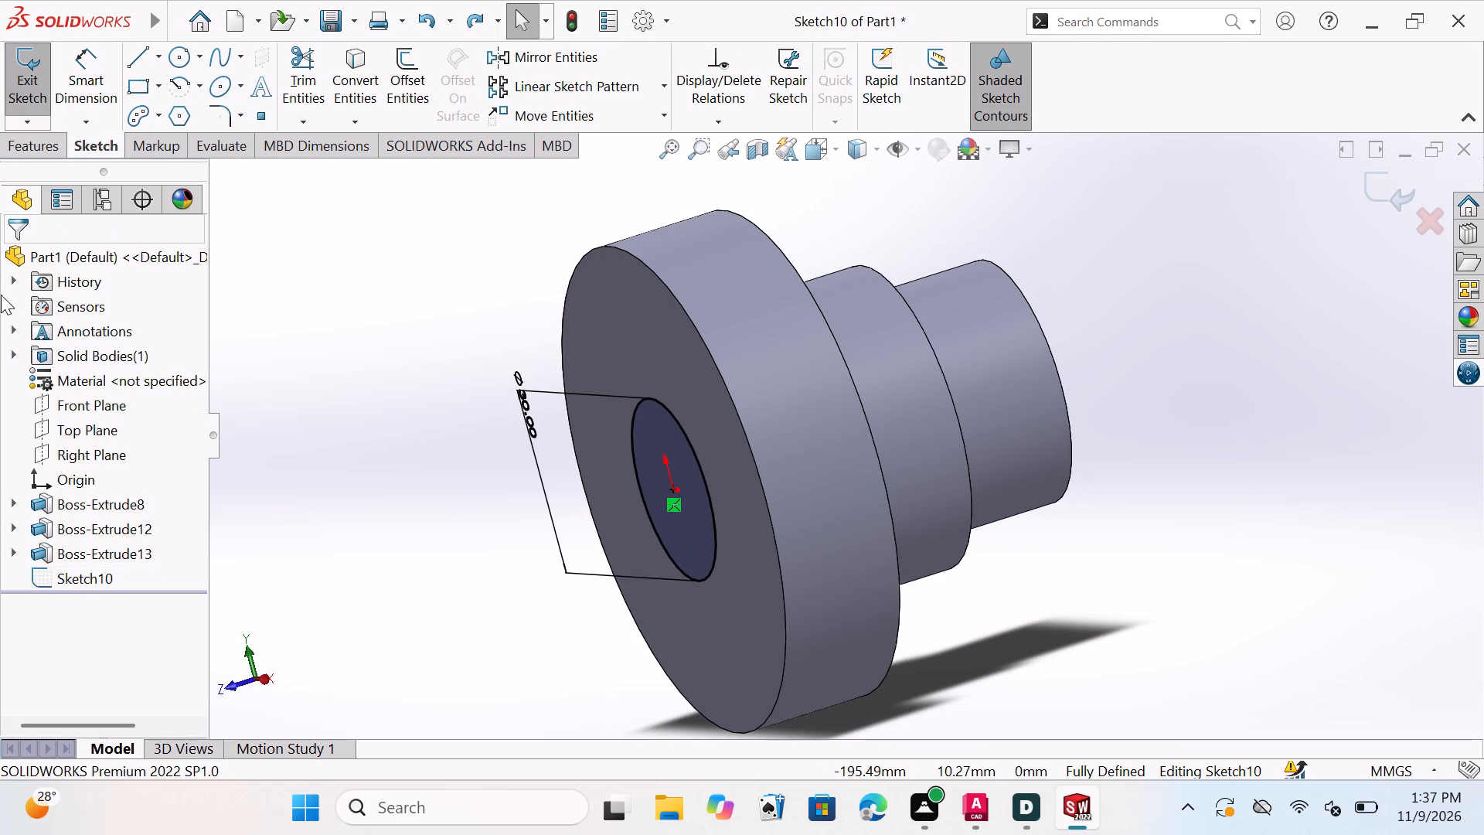
Extrude the 30 mm circle 80 mm in the reversed direction, through the disc and stepped sections, with merged result.
click(28, 140)
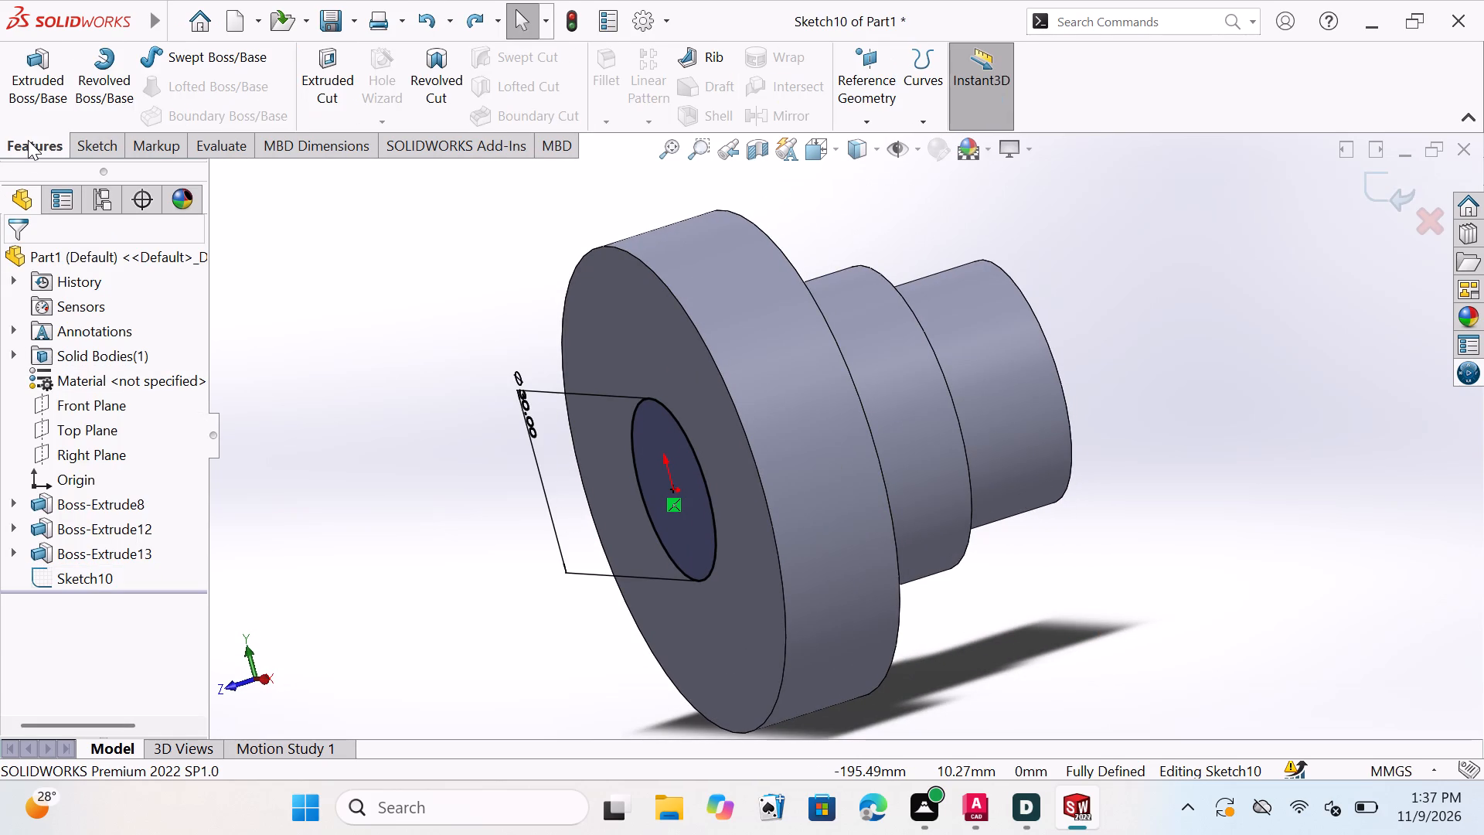
click(26, 83)
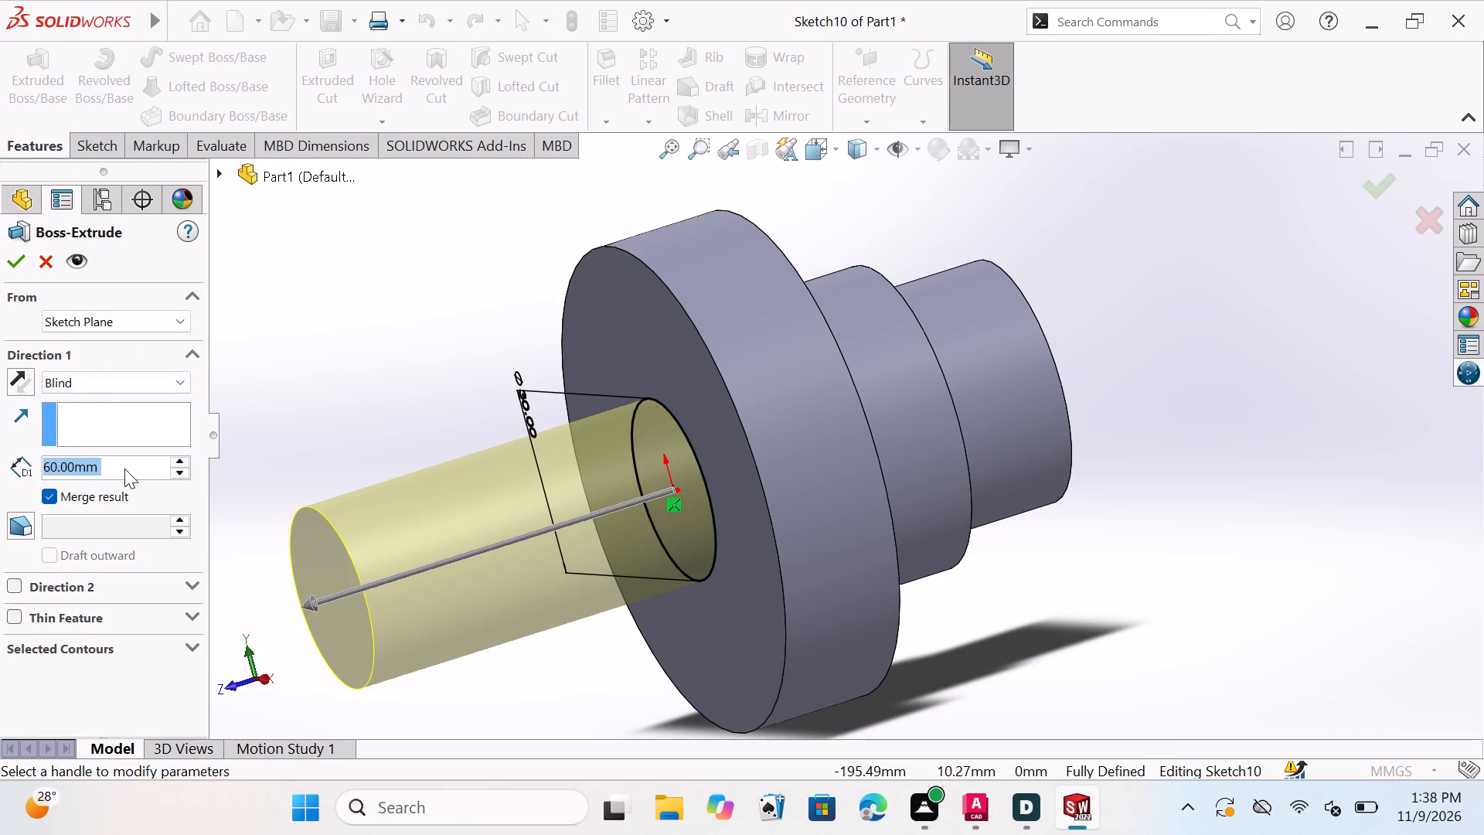
click(123, 464)
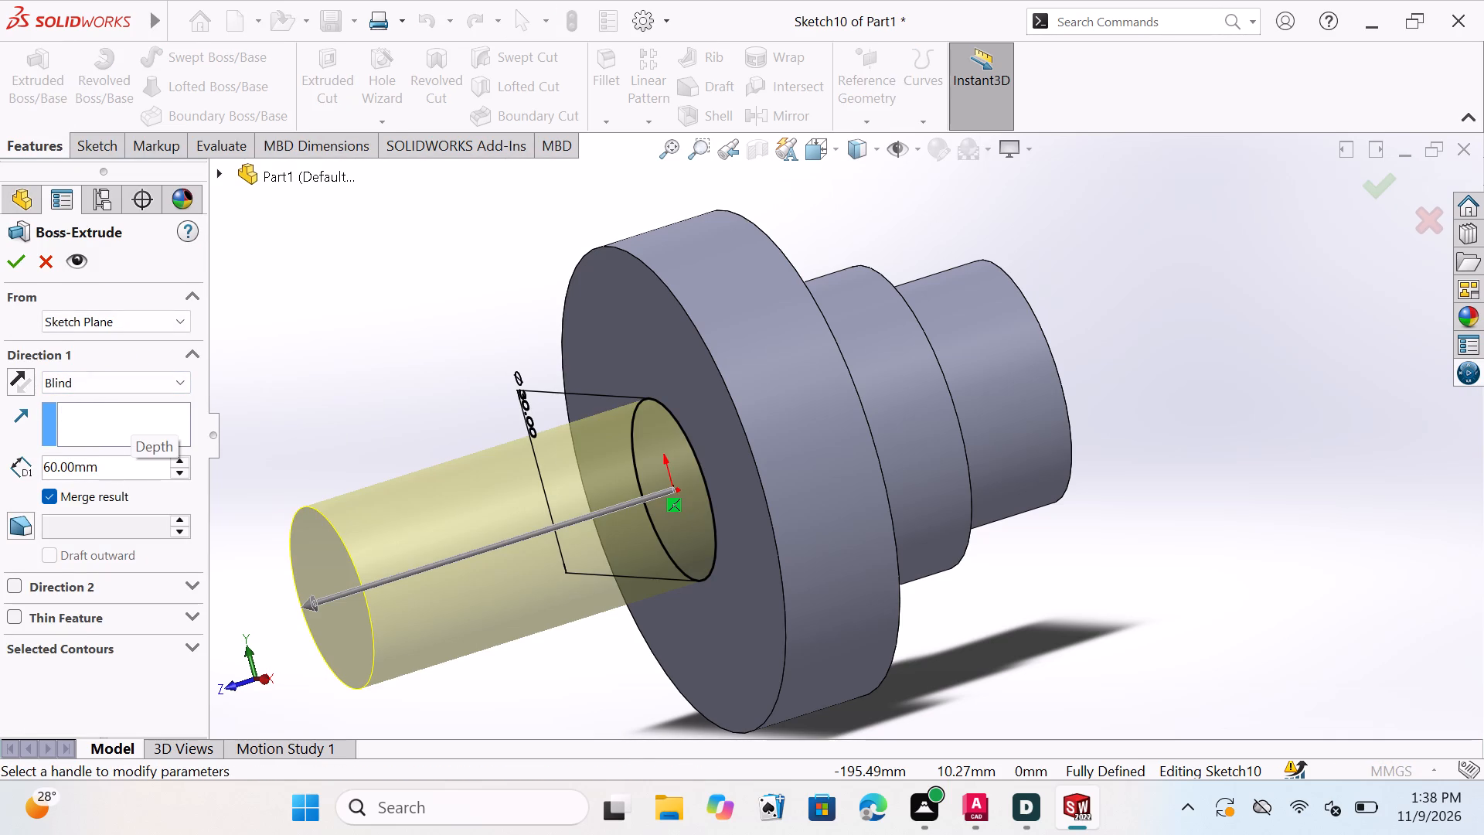
key(BackSpace)
key(BackSpace)
key(BackSpace)
key(BackSpace)
key(BackSpace)
key(BackSpace)
key(BackSpace)
key(BackSpace)
key(BackSpace)
key(BackSpace)
key(BackSpace)
key(BackSpace)
key(BackSpace)
key(BackSpace)
key(BackSpace)
key(BackSpace)
key(BackSpace)
key(BackSpace)
key(BackSpace)
key(BackSpace)
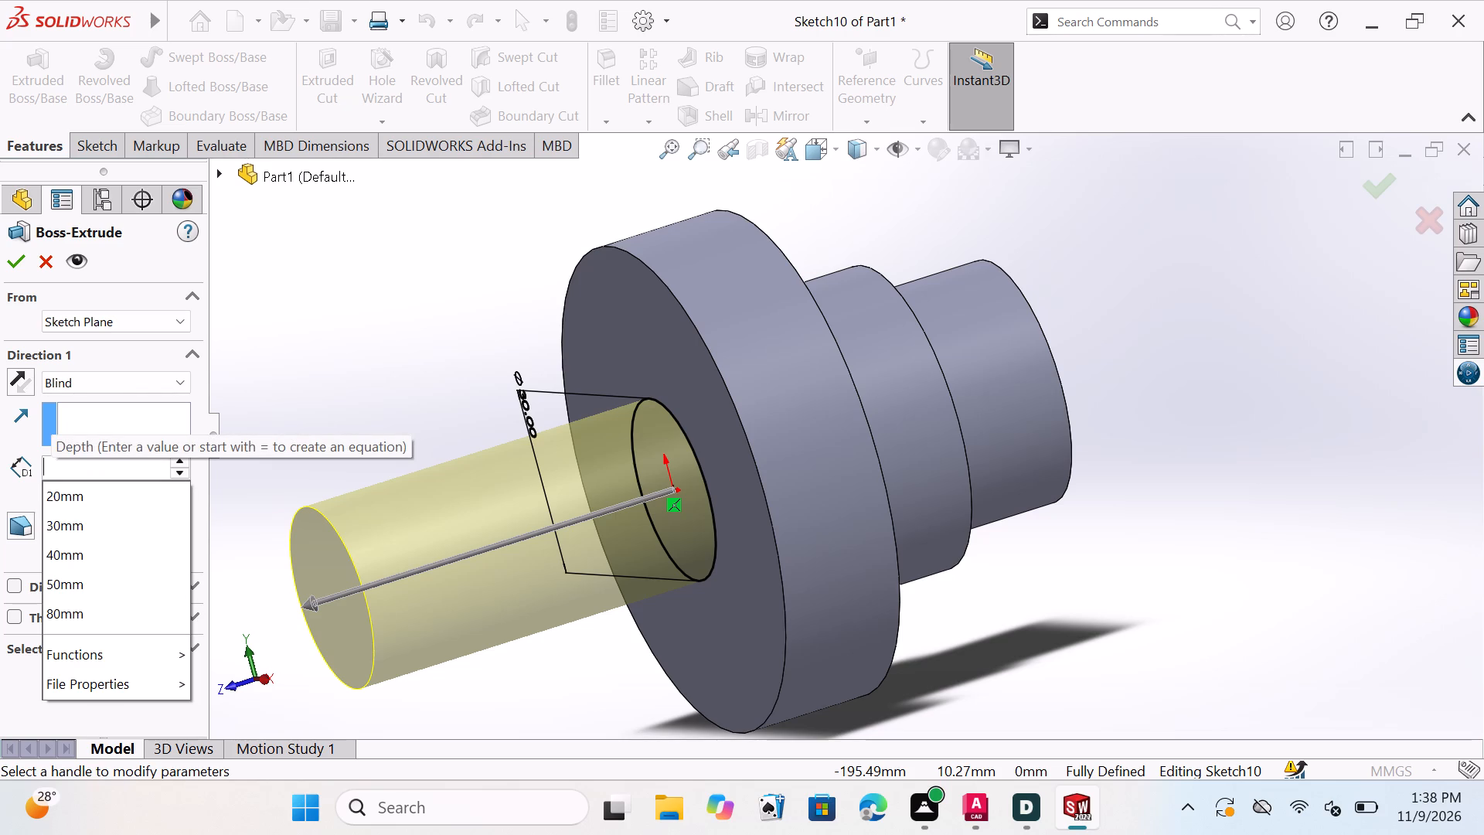
text(80)
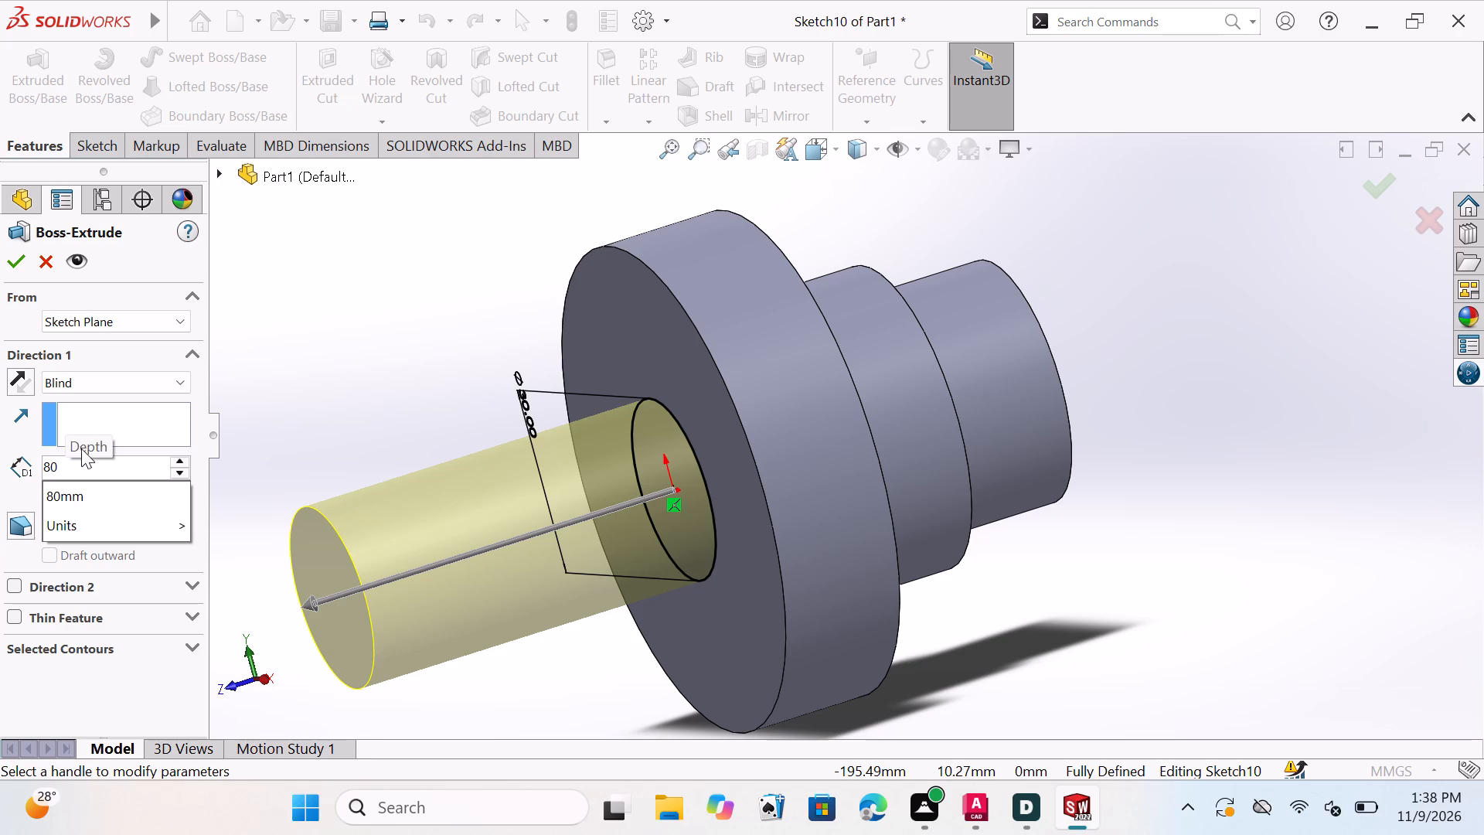
click(28, 377)
click(19, 374)
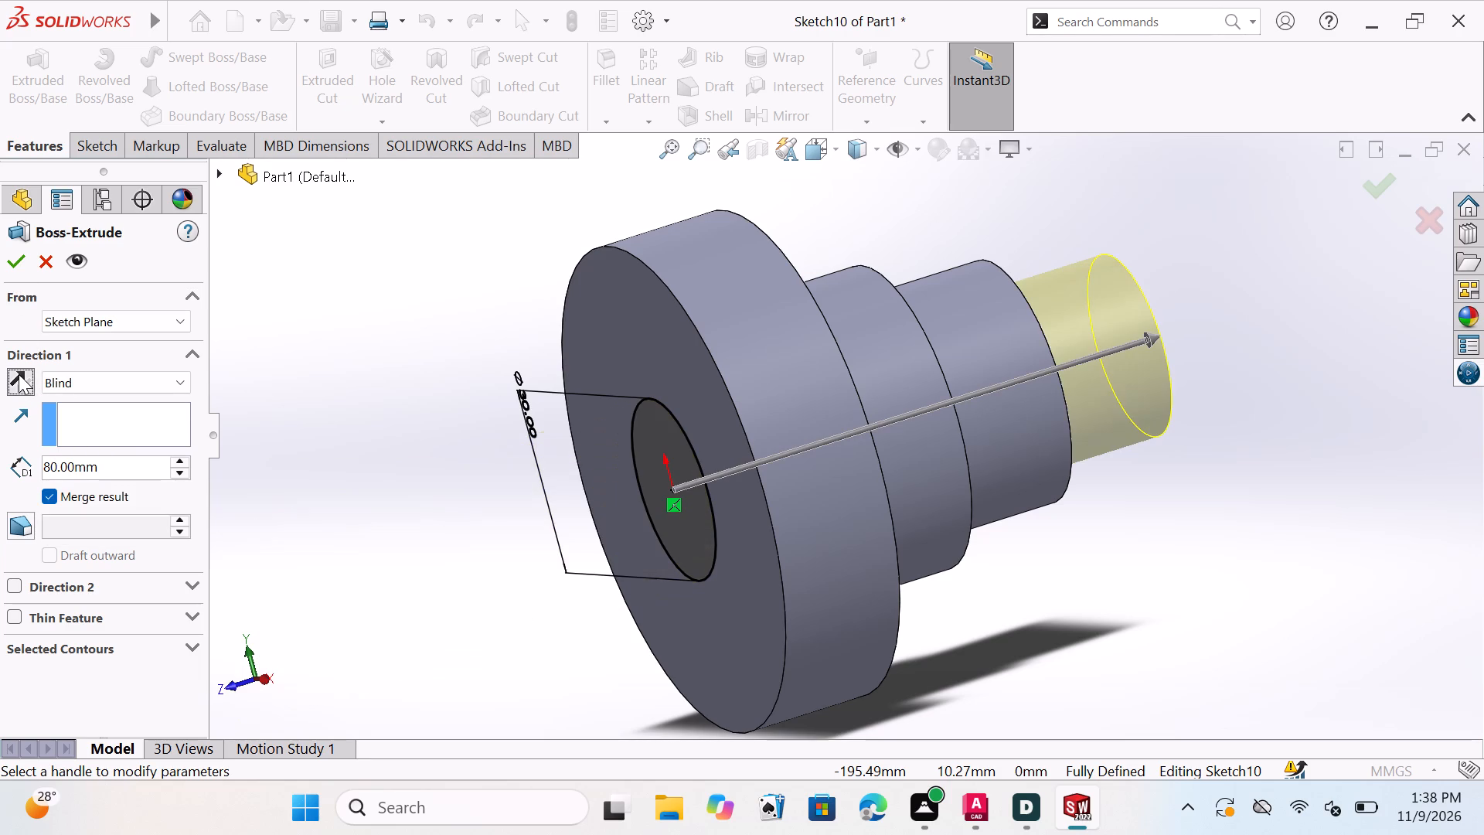
click(19, 258)
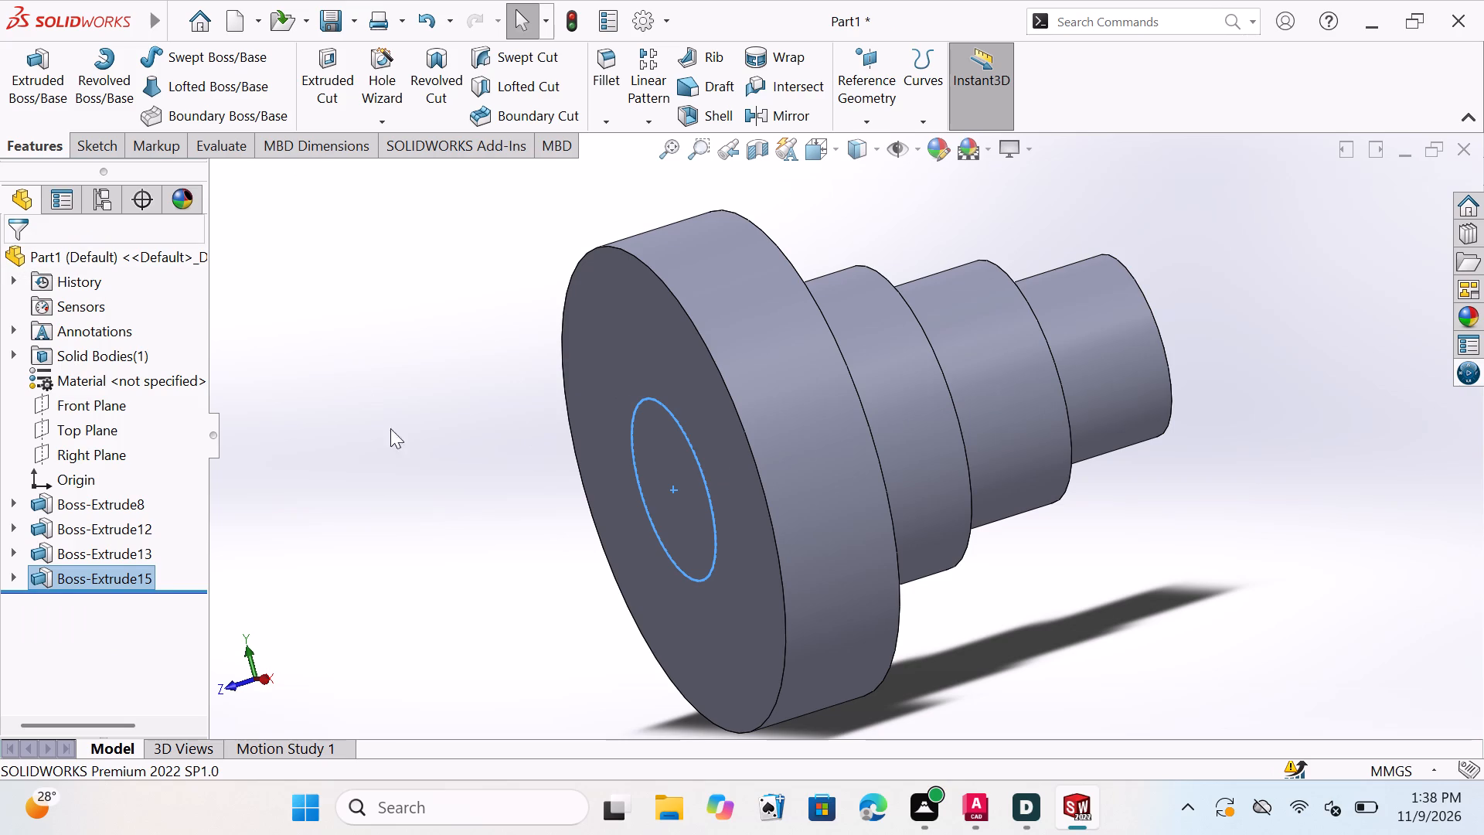
key(Escape)
key(Escape)
key(Escape)
key(Escape)
key(Escape)
key(Escape)
key(Escape)
key(Escape)
key(Escape)
key(Escape)
key(Escape)
key(Escape)
key(Escape)
key(Escape)
key(Escape)
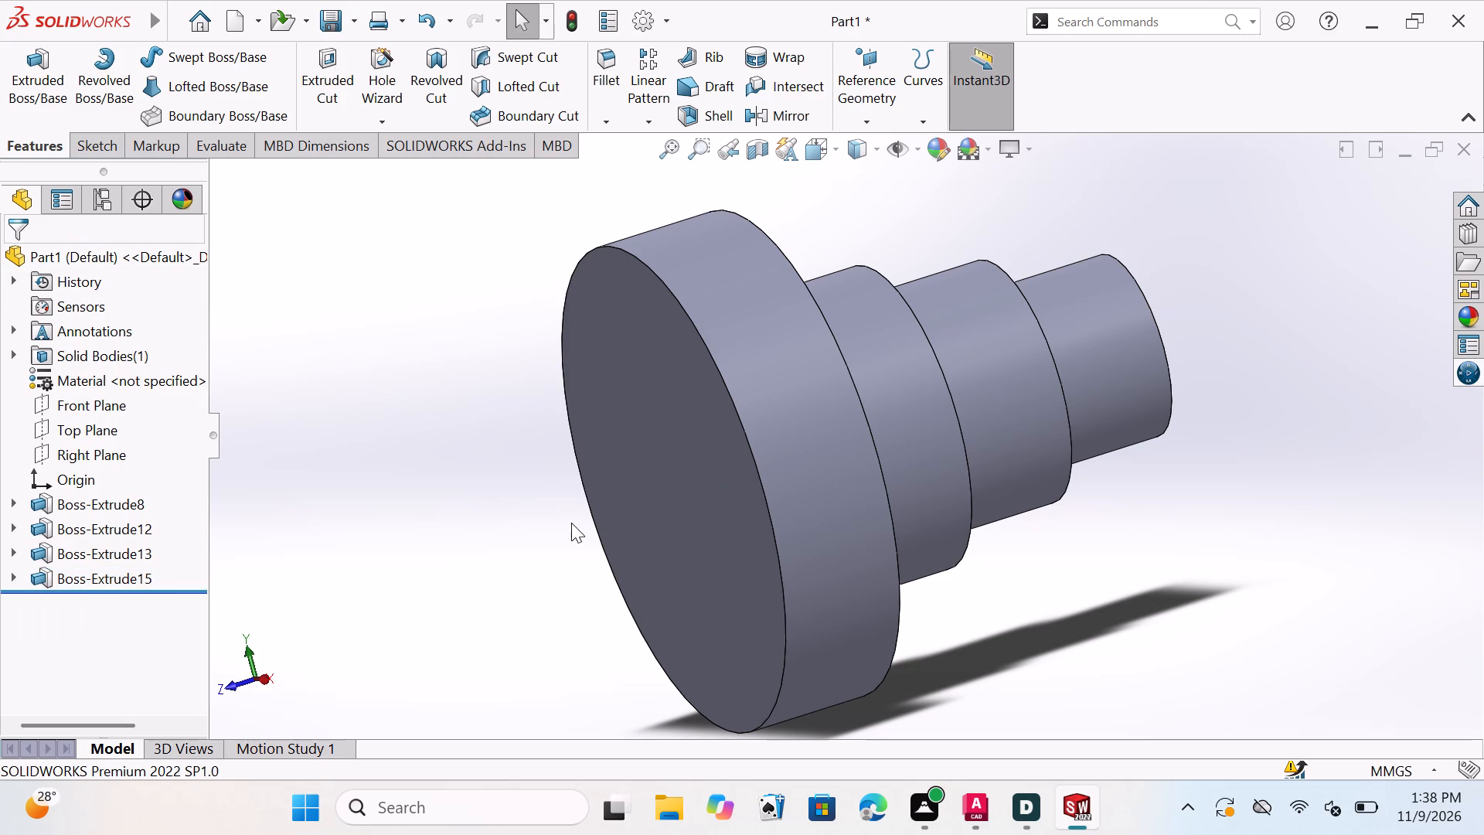
key(Escape)
key(Escape)
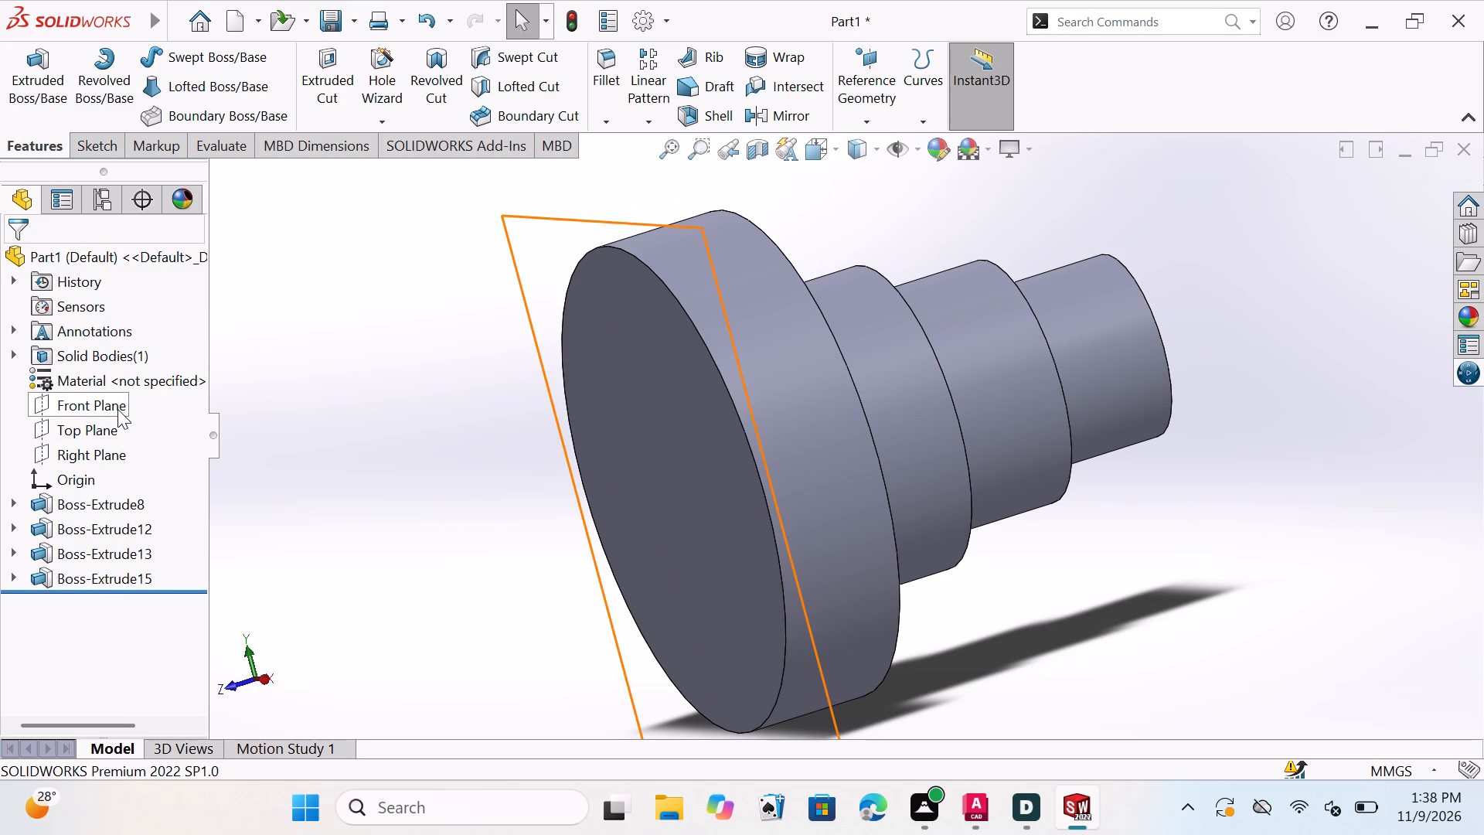
Sketch a circle about 27.6 mm in diameter on the 80 mm disc's flat front face, centred on the origin, viewed normal to the Front Plane.
click(117, 408)
click(245, 384)
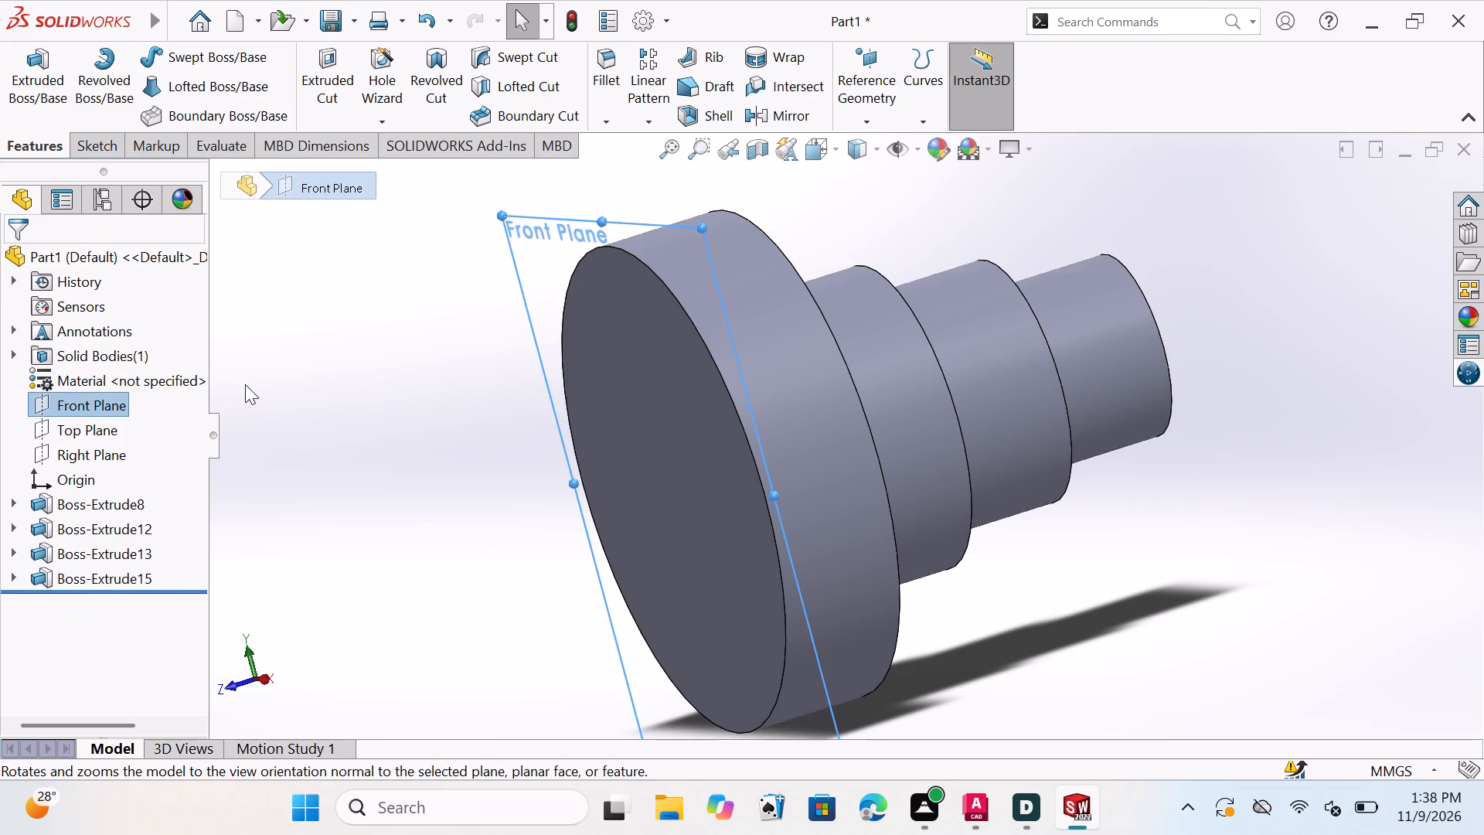
key(Escape)
key(Escape)
key(Escape)
key(Escape)
key(Escape)
key(Escape)
key(Escape)
key(Escape)
key(Escape)
key(Escape)
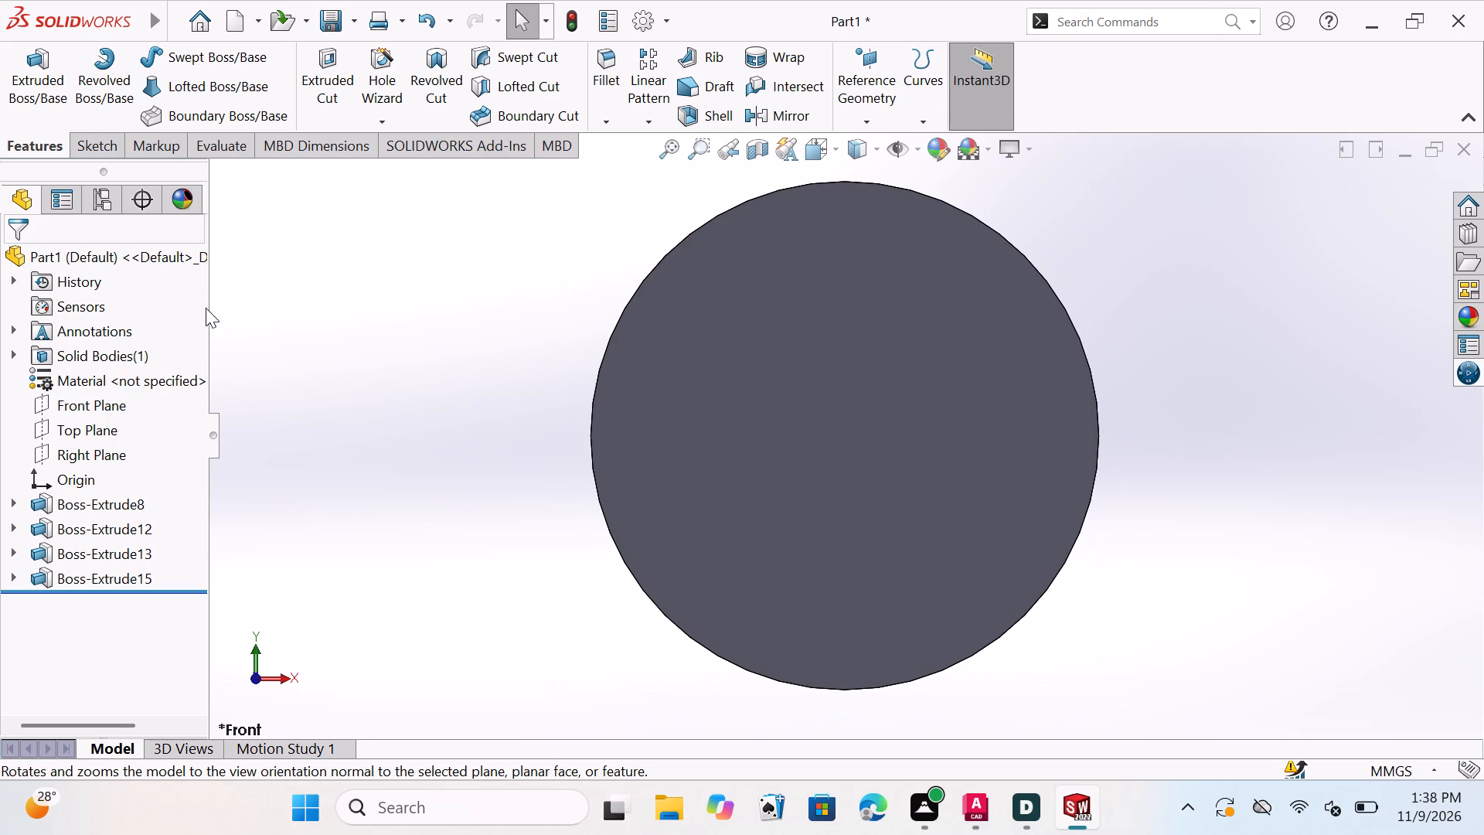
key(Escape)
key(Escape)
key(Escape)
click(97, 141)
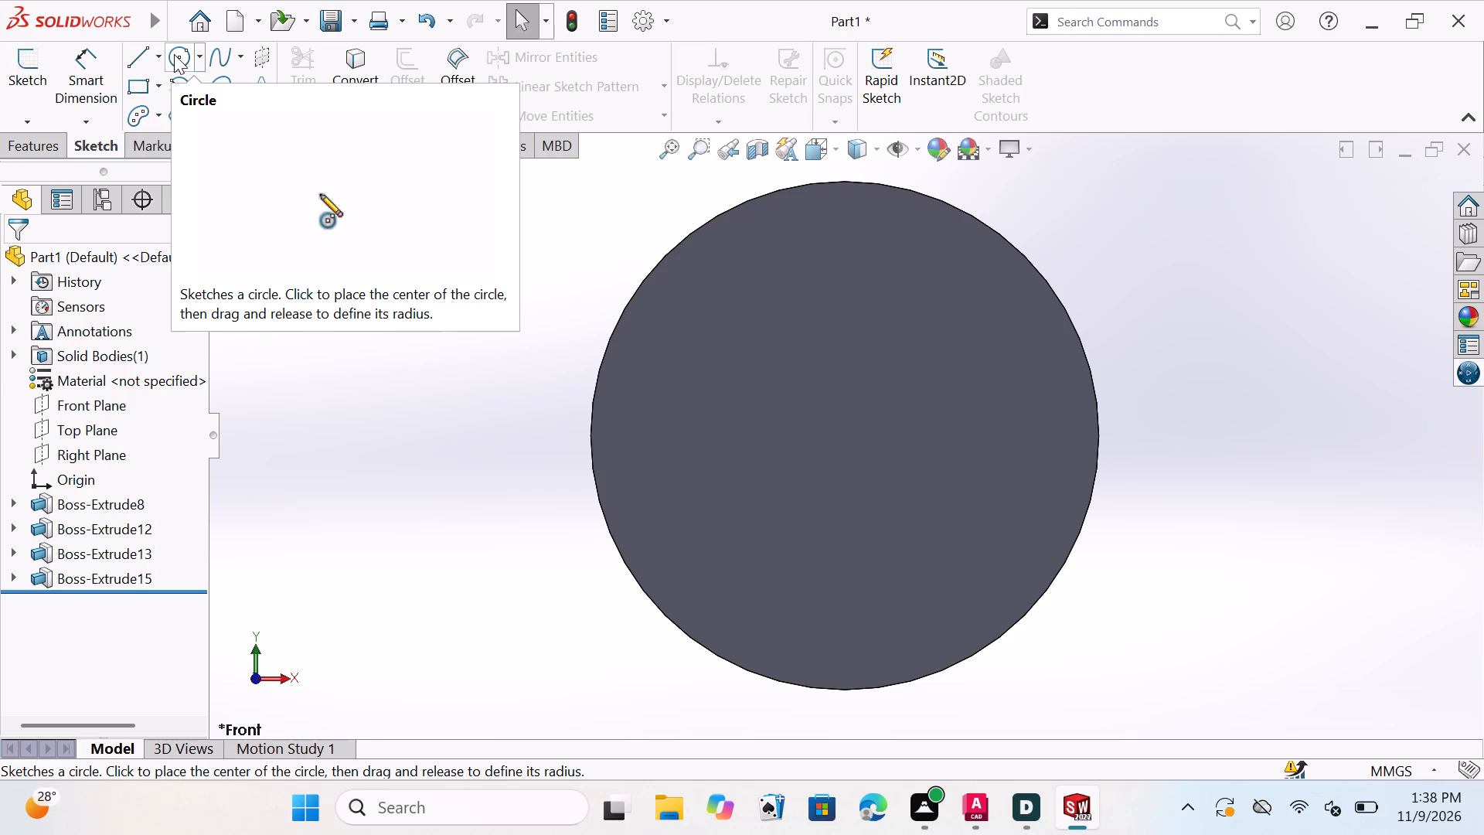
click(174, 54)
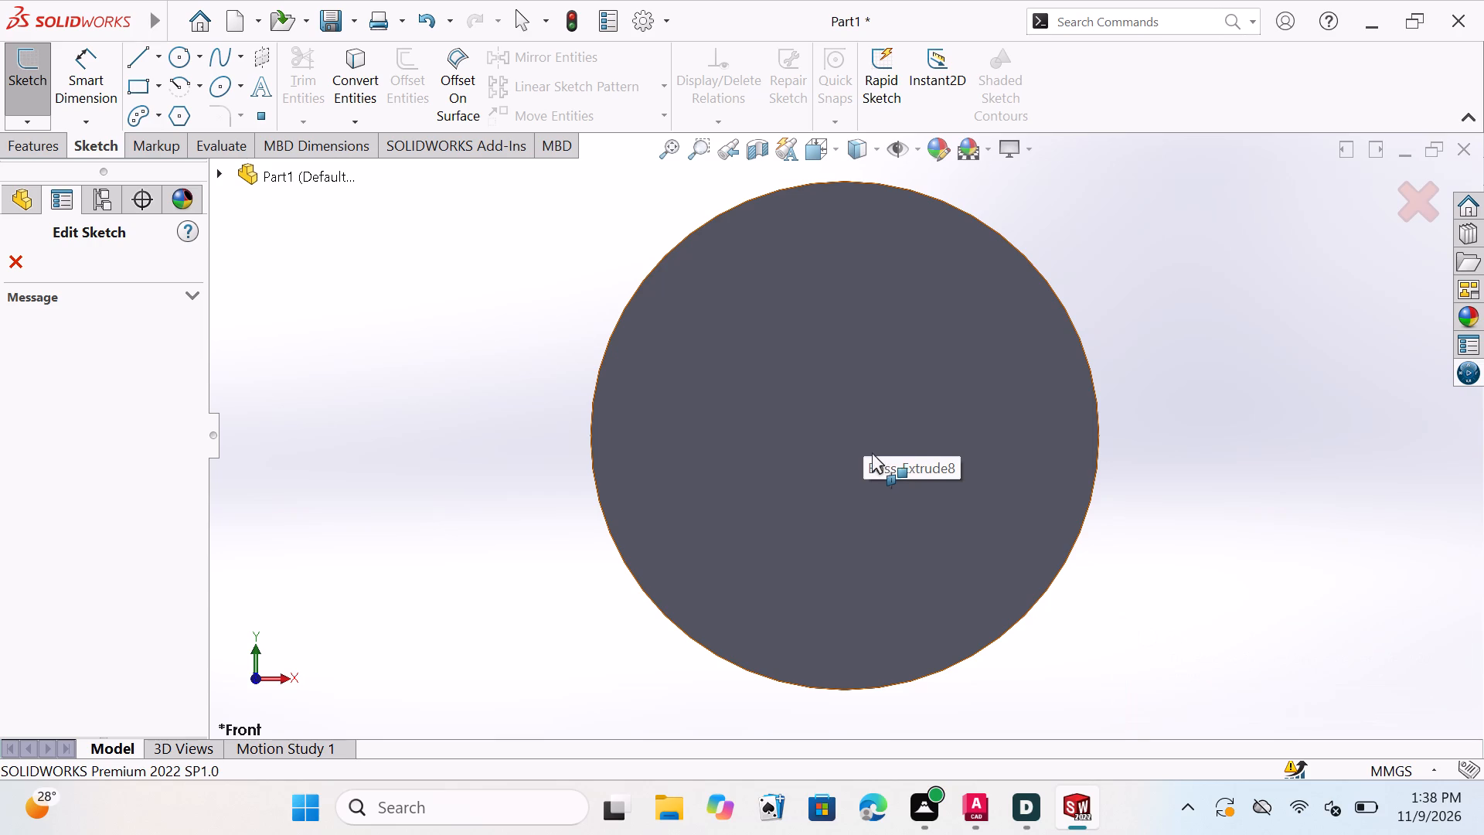
click(917, 406)
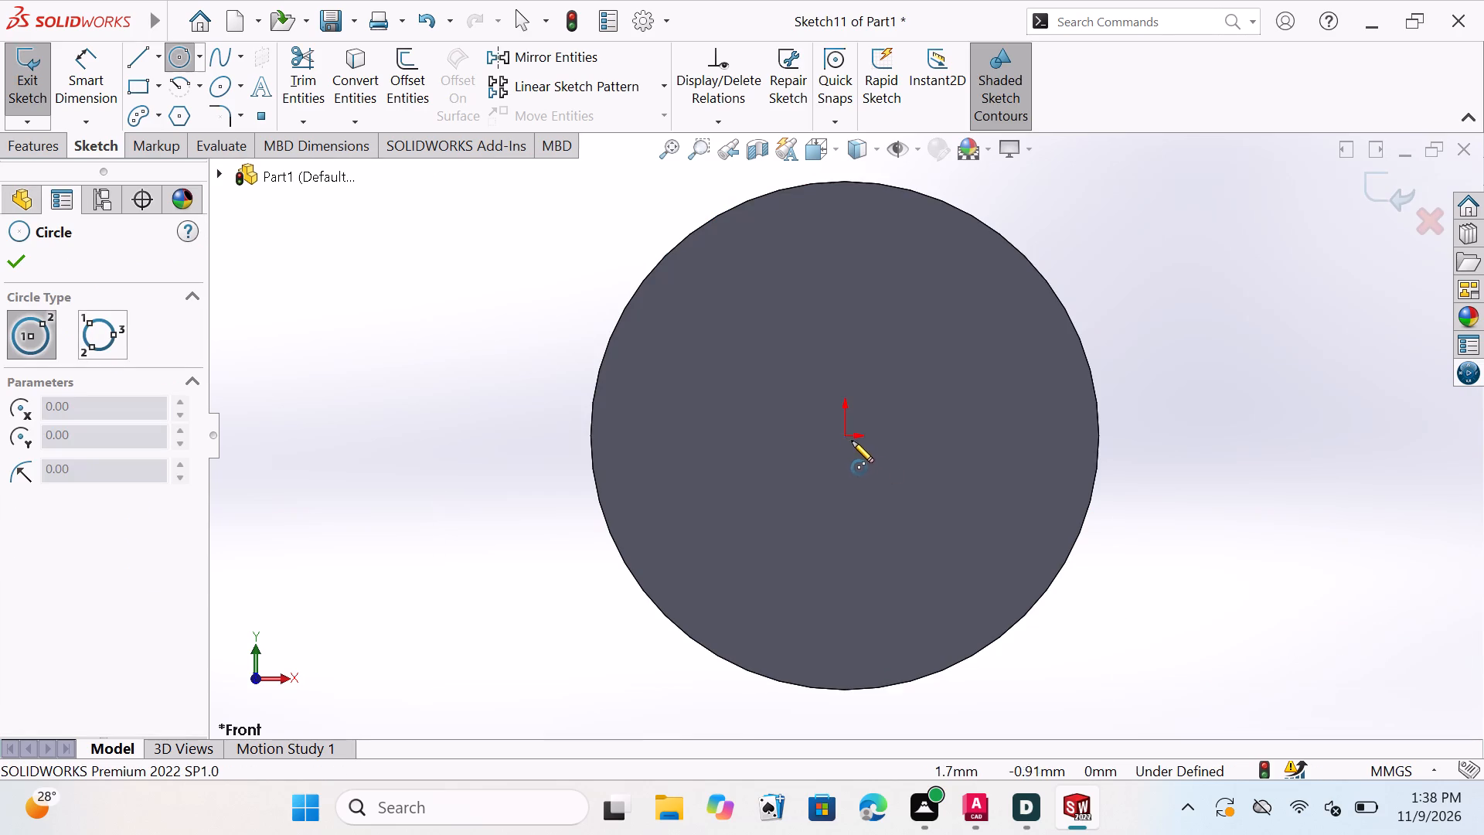
click(846, 436)
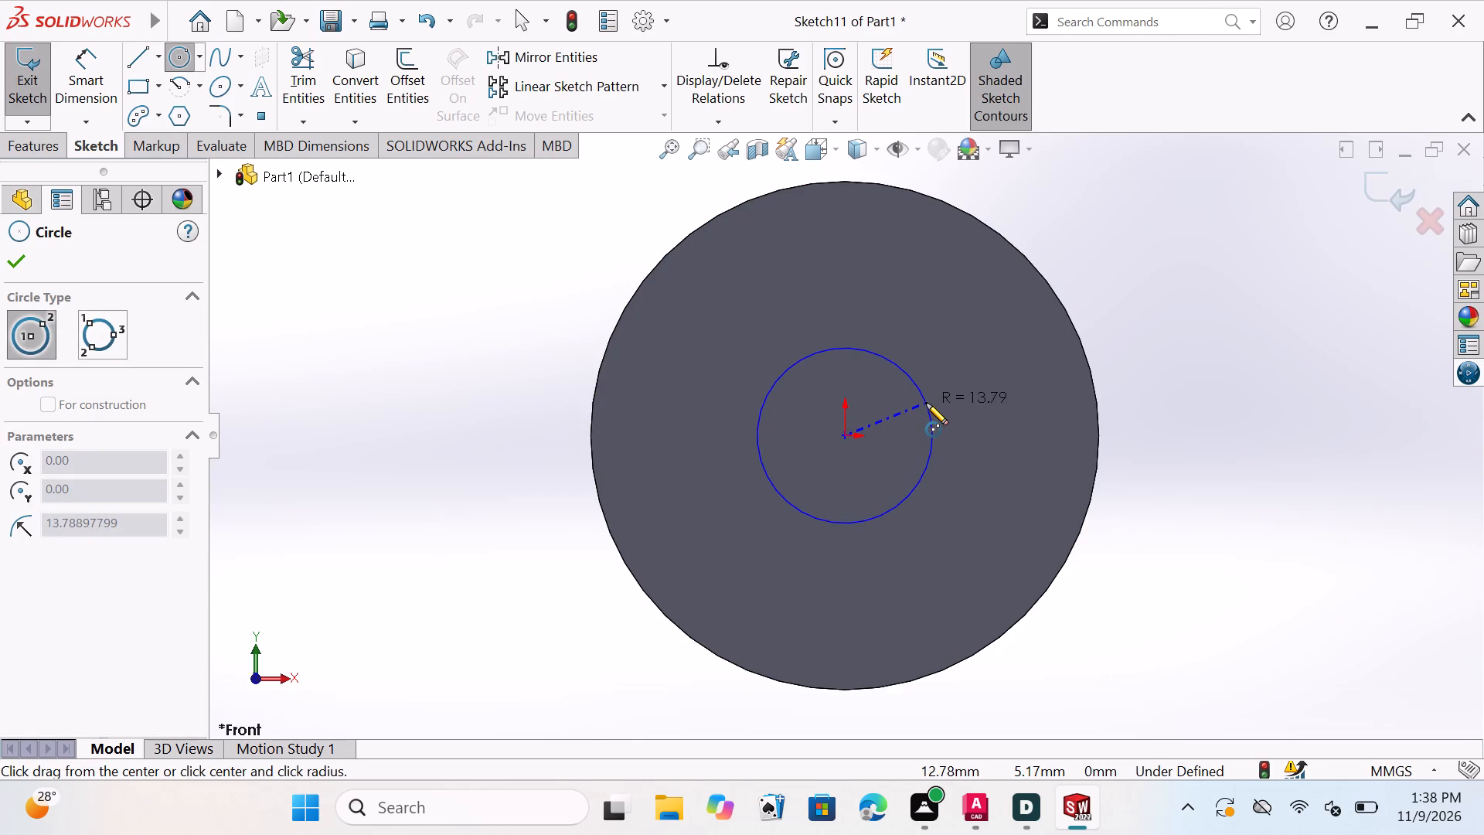
click(926, 403)
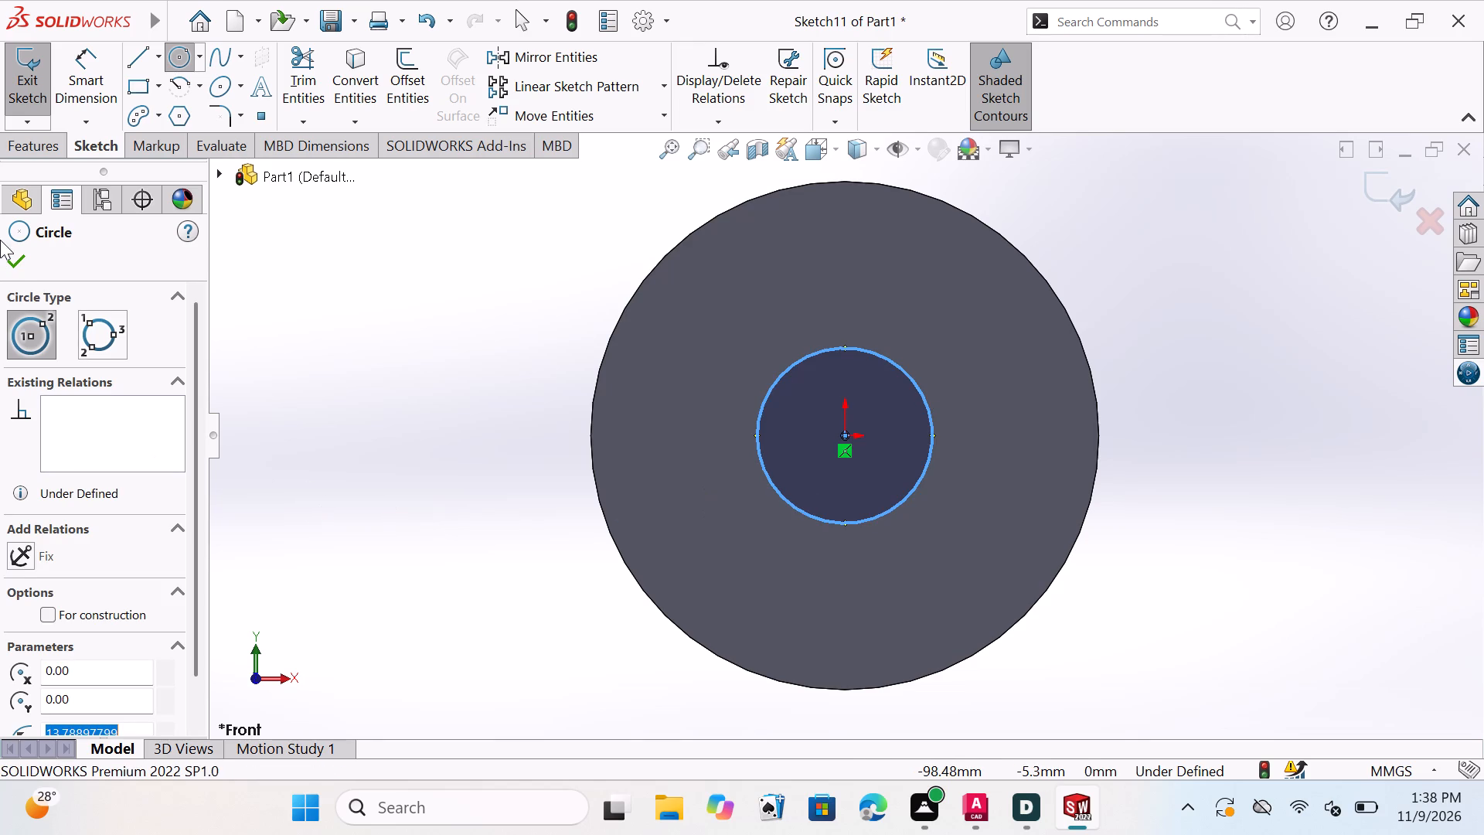
click(15, 264)
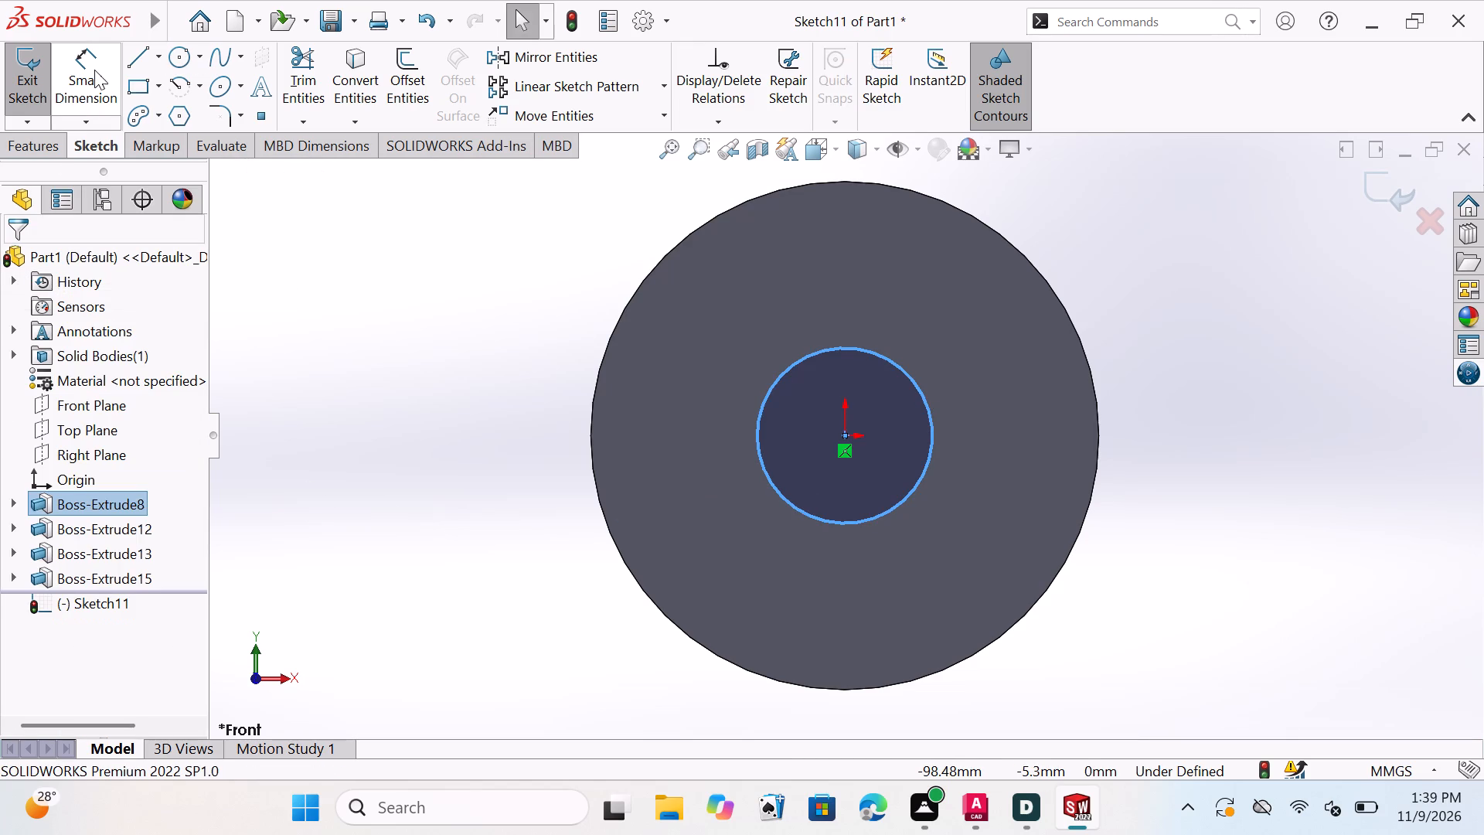
Dimension the sketched circle on the disc's front face to a diameter of 20 mm.
click(94, 69)
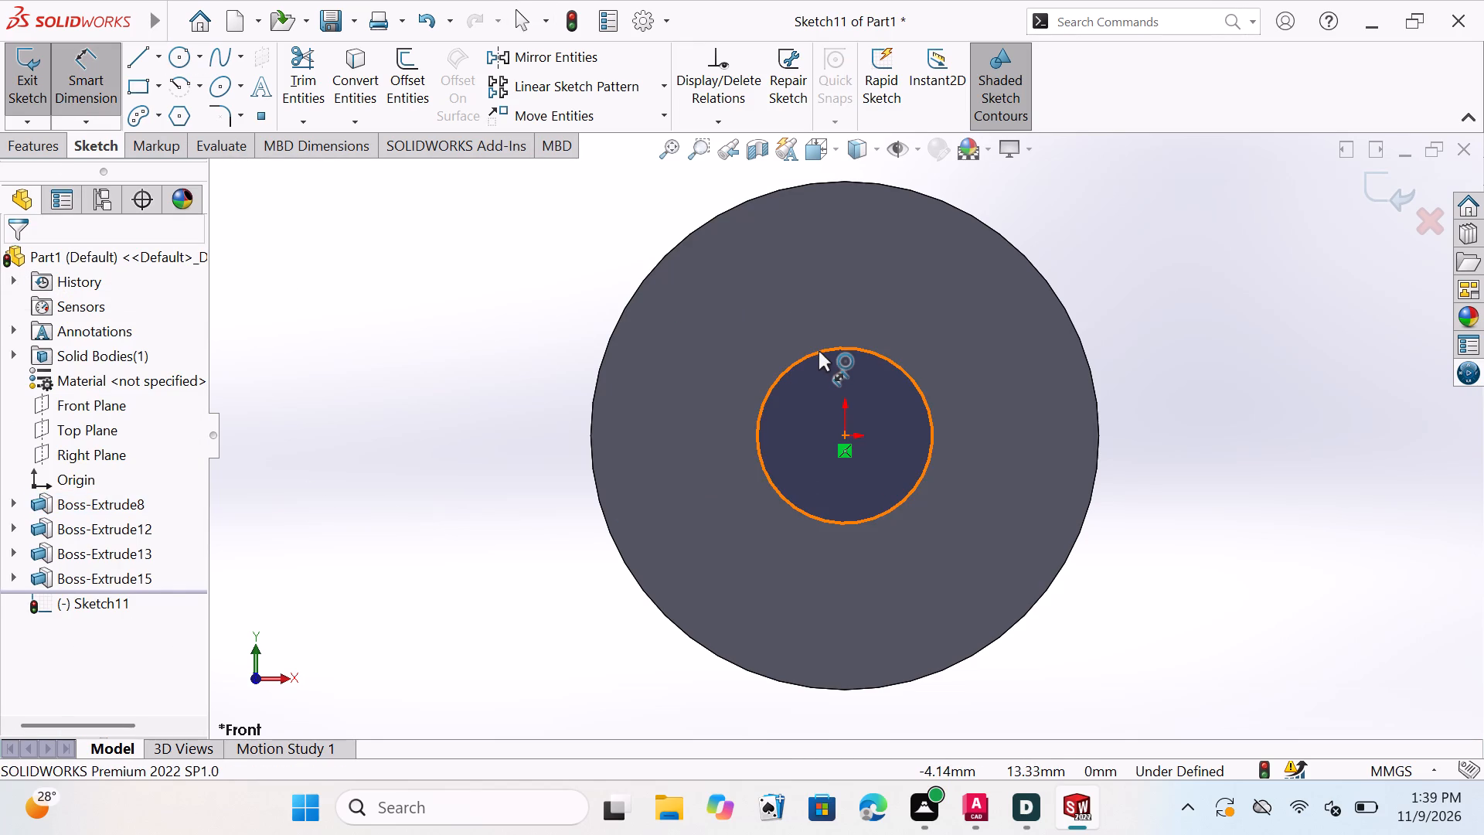
click(819, 351)
click(477, 360)
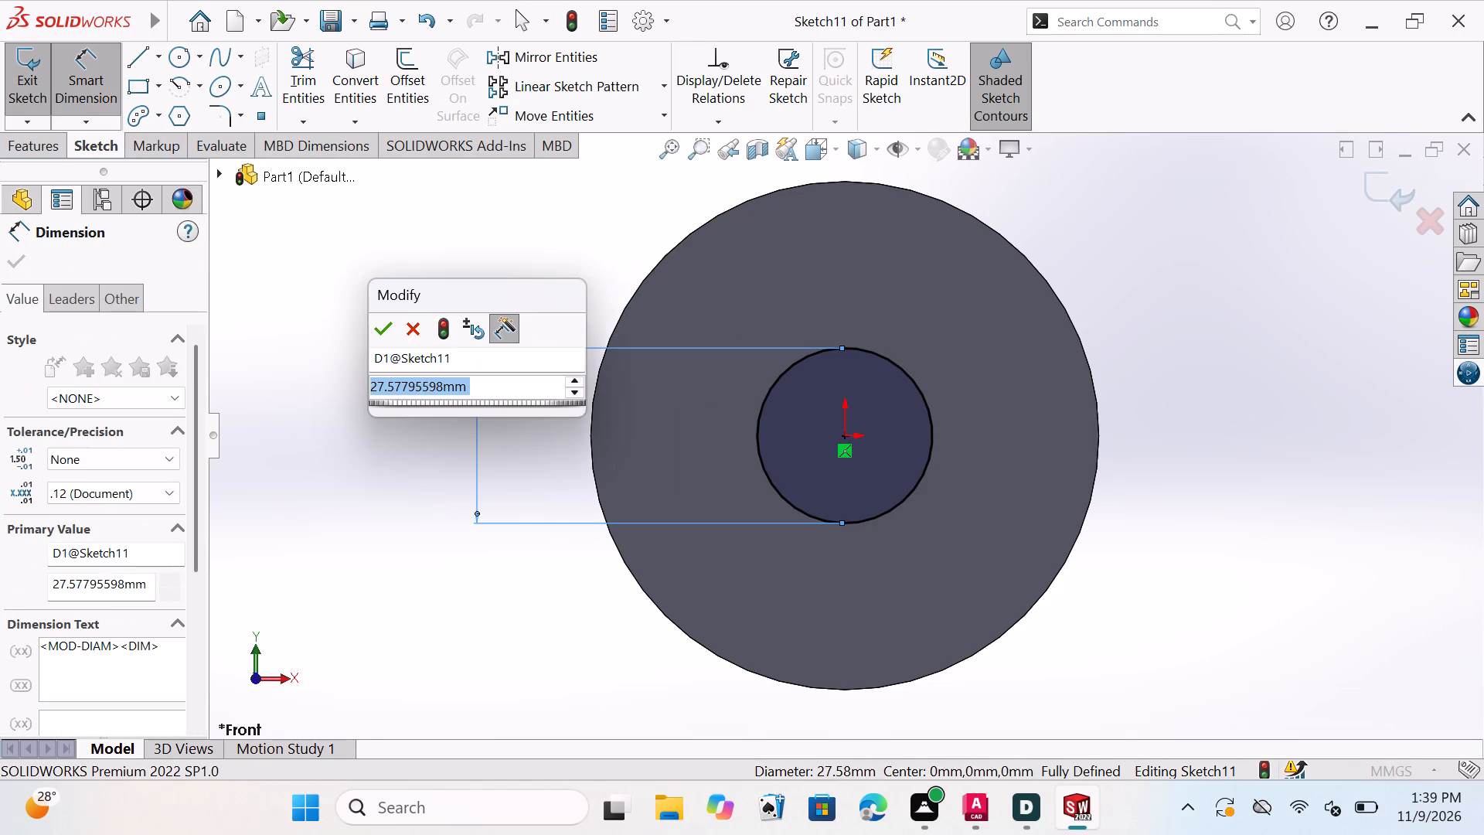
click(487, 383)
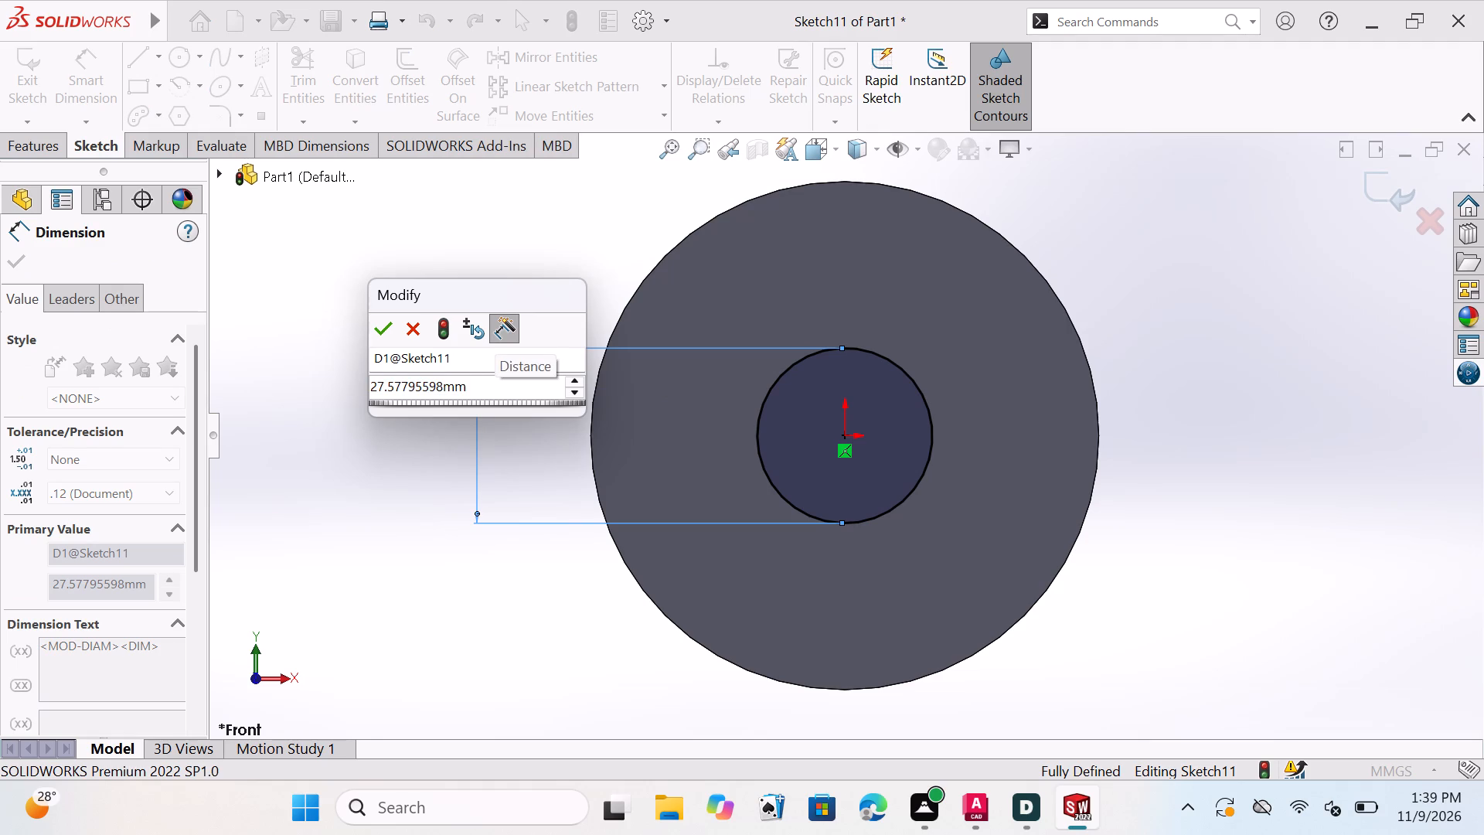
key(BackSpace)
key(BackSpace)
key(BackSpace)
key(BackSpace)
key(BackSpace)
key(BackSpace)
key(BackSpace)
key(BackSpace)
key(BackSpace)
key(BackSpace)
key(BackSpace)
key(BackSpace)
key(BackSpace)
key(BackSpace)
key(BackSpace)
key(BackSpace)
key(BackSpace)
key(BackSpace)
key(BackSpace)
key(BackSpace)
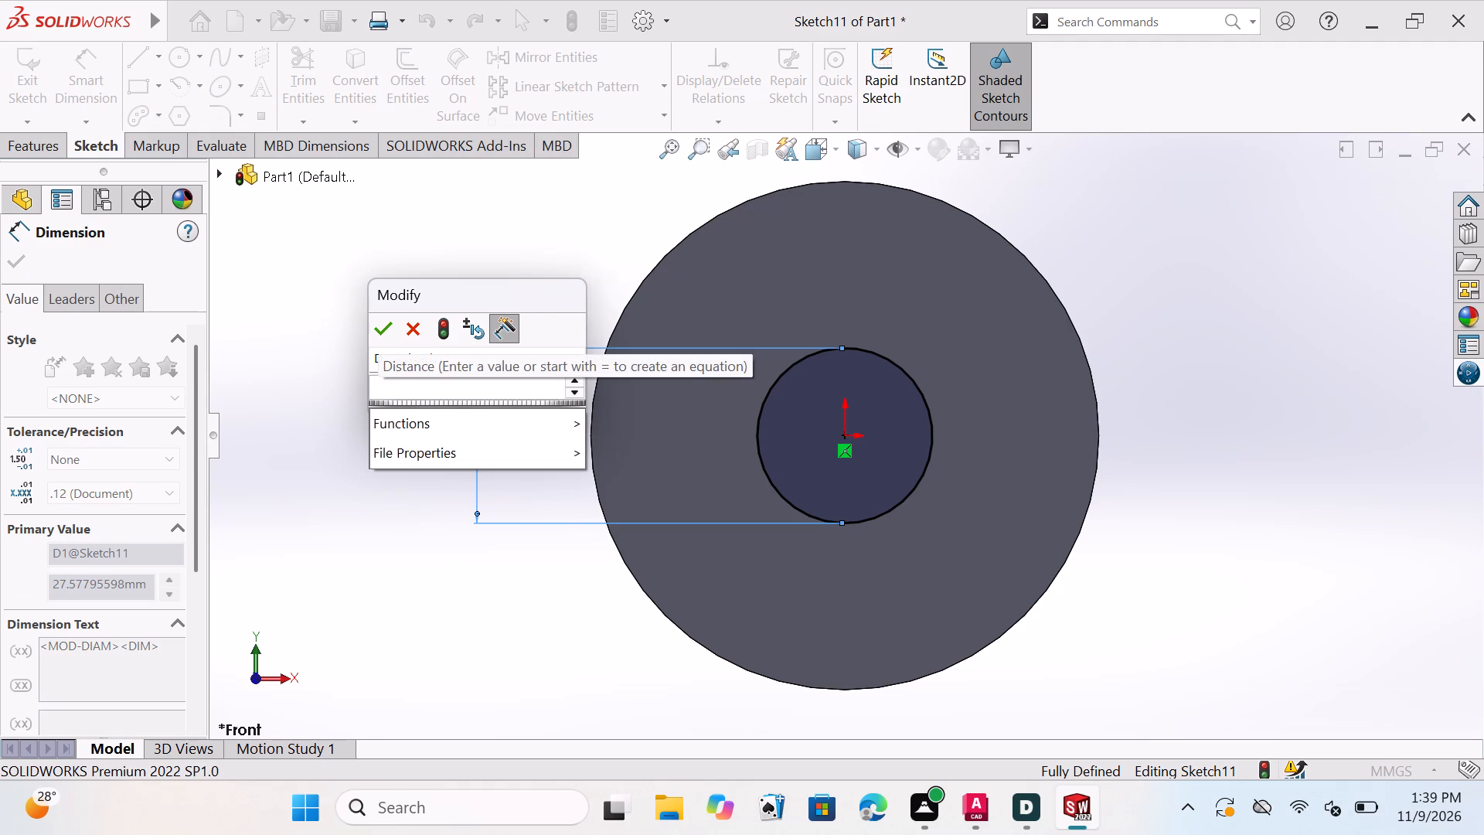
text(20)
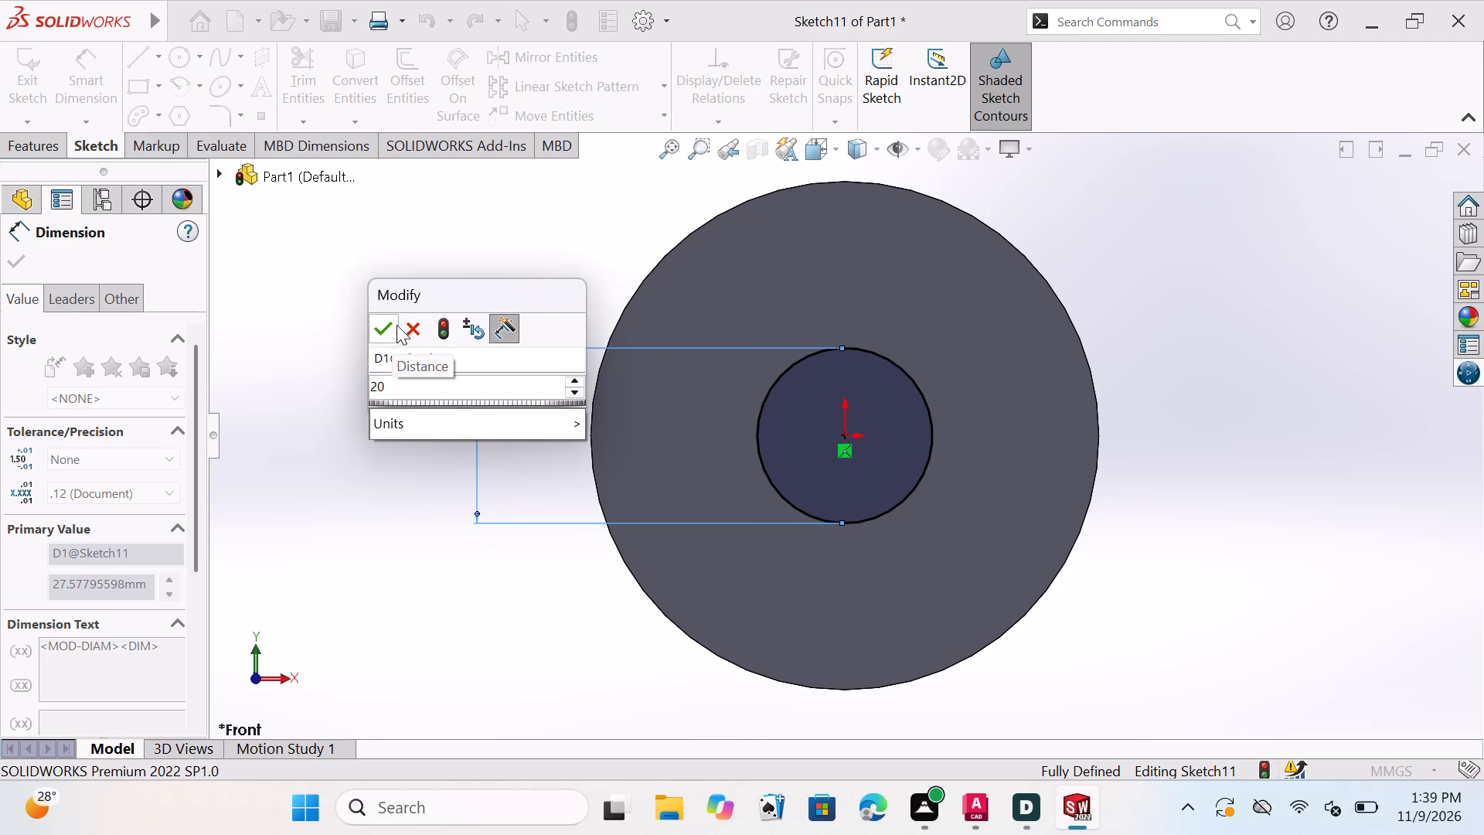
click(390, 322)
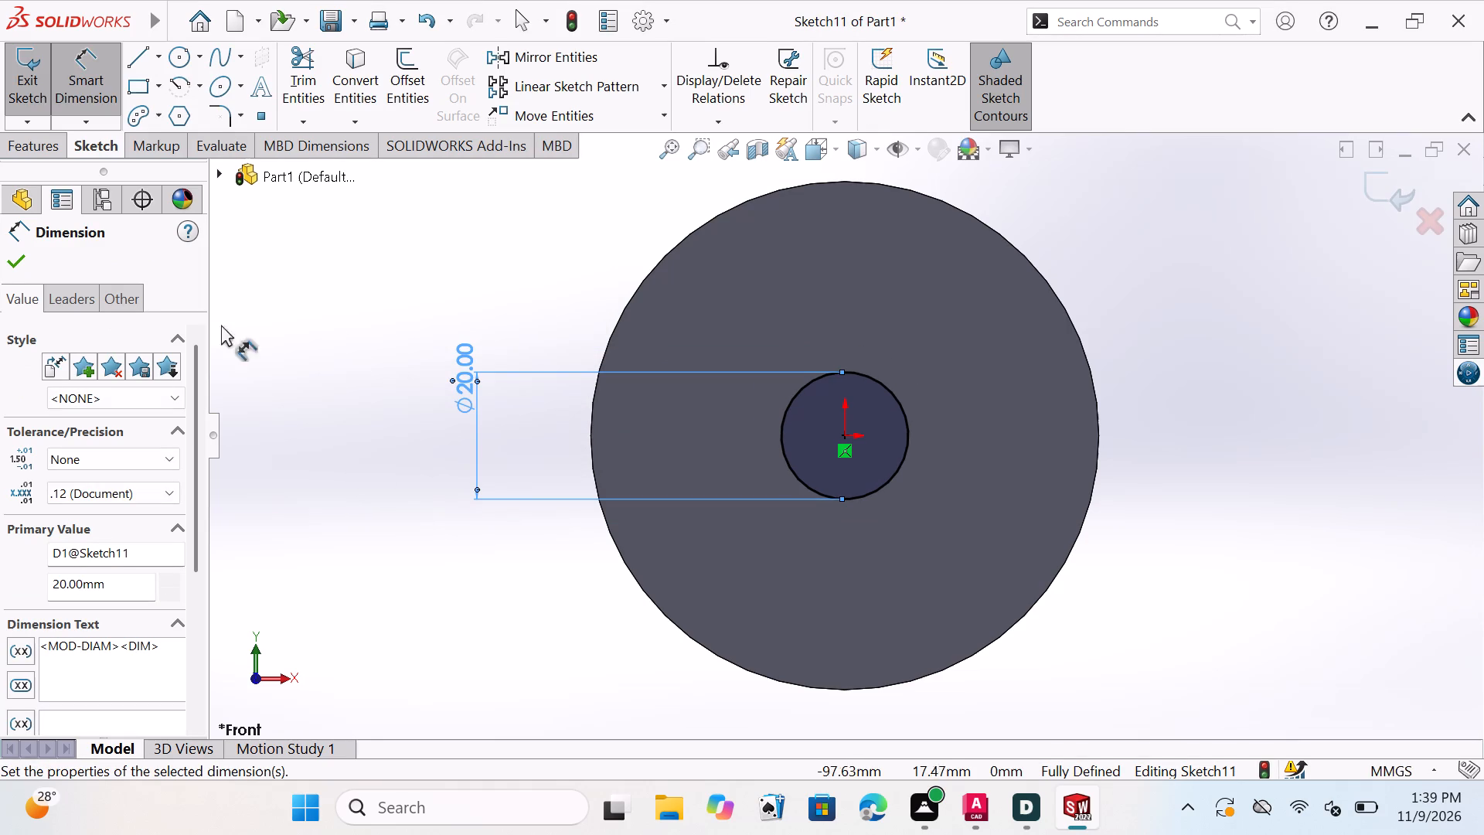
click(16, 251)
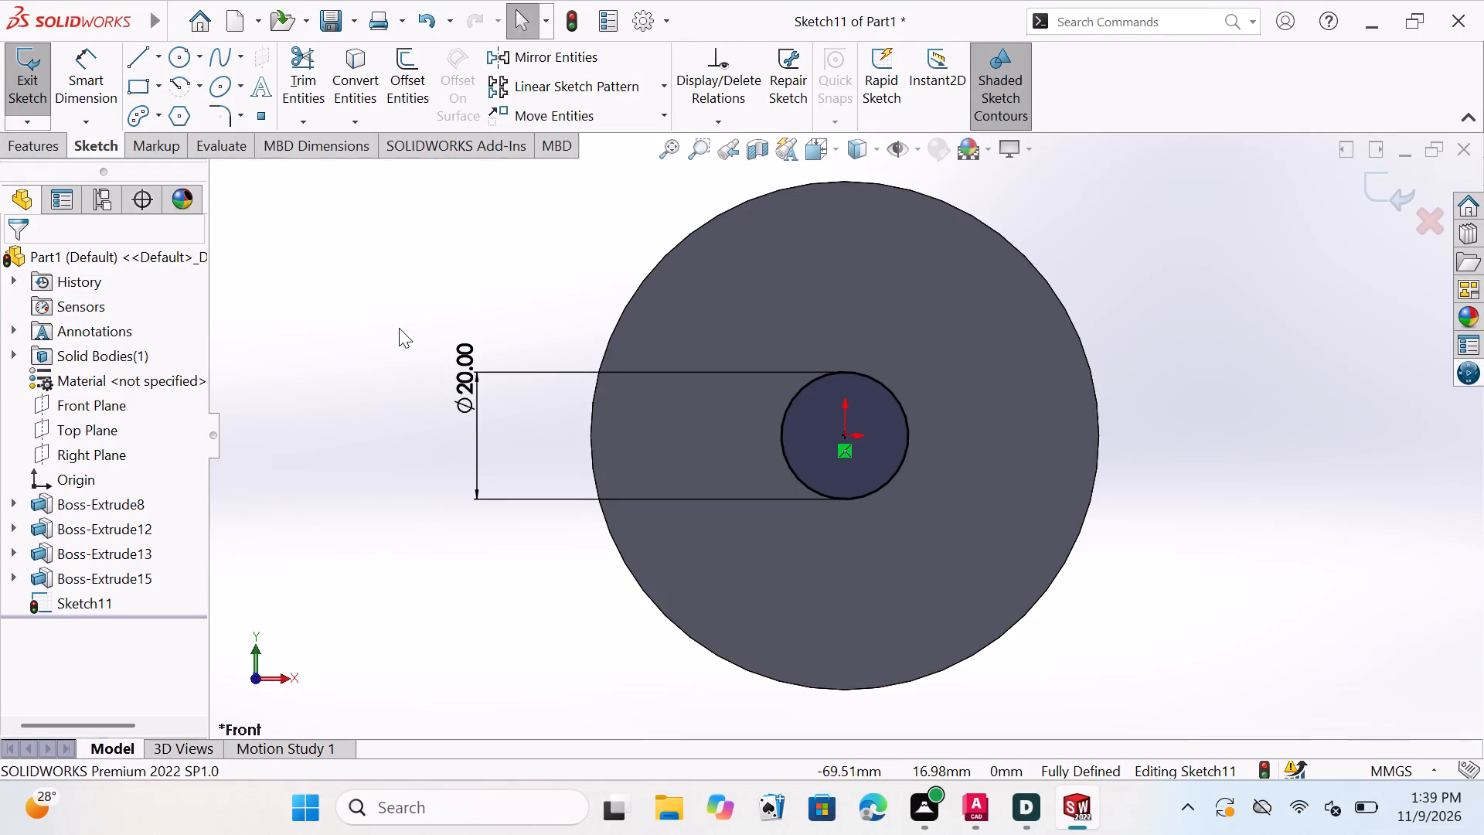
Extrude the 20 mm circle 100 mm in the reversed direction, through the disc and stepped sections, with merged result.
middle_drag(1200, 411, 1094, 479)
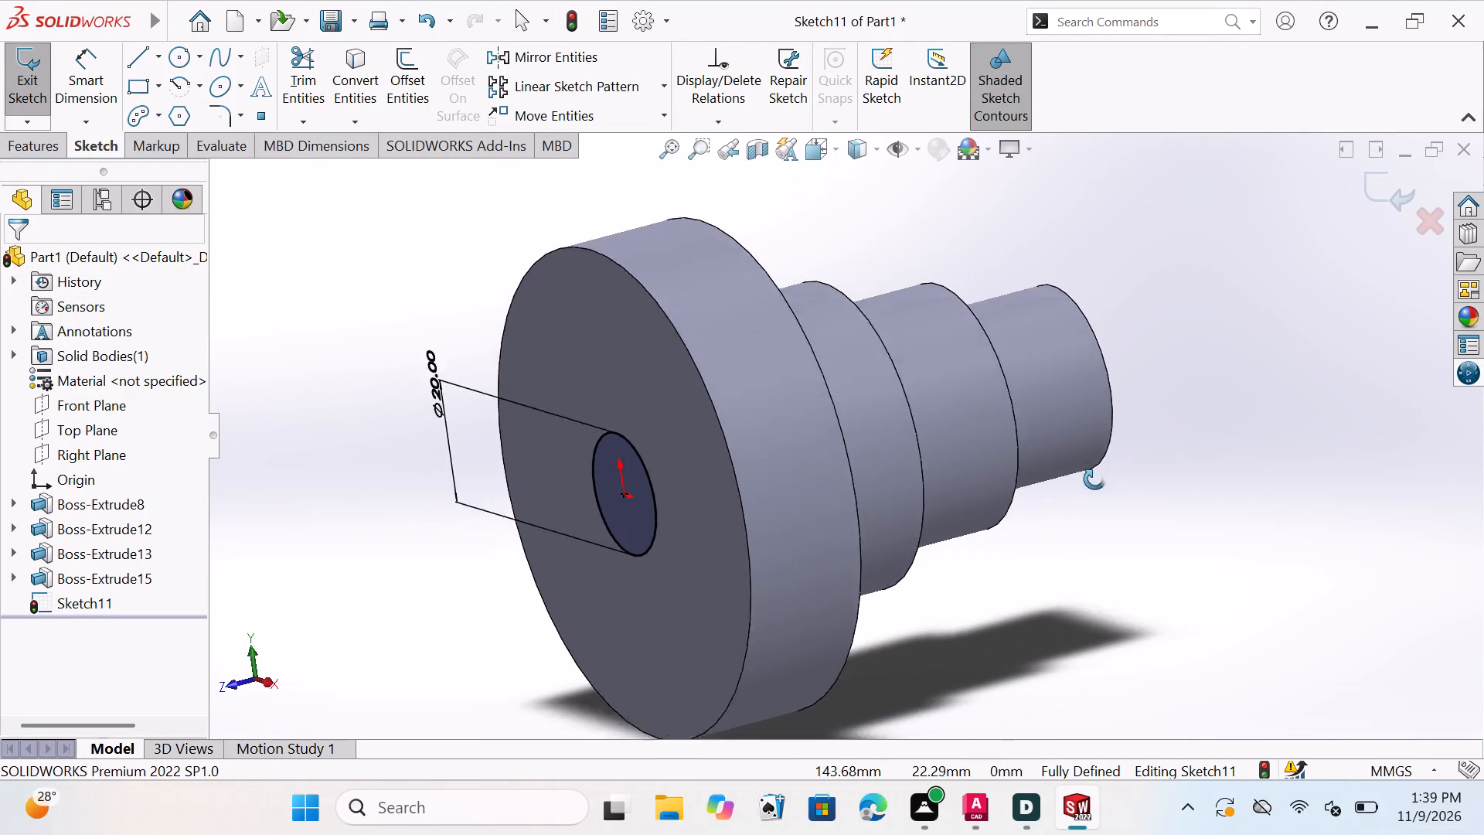
middle_drag(1094, 479, 1054, 520)
middle_drag(1069, 570, 1098, 536)
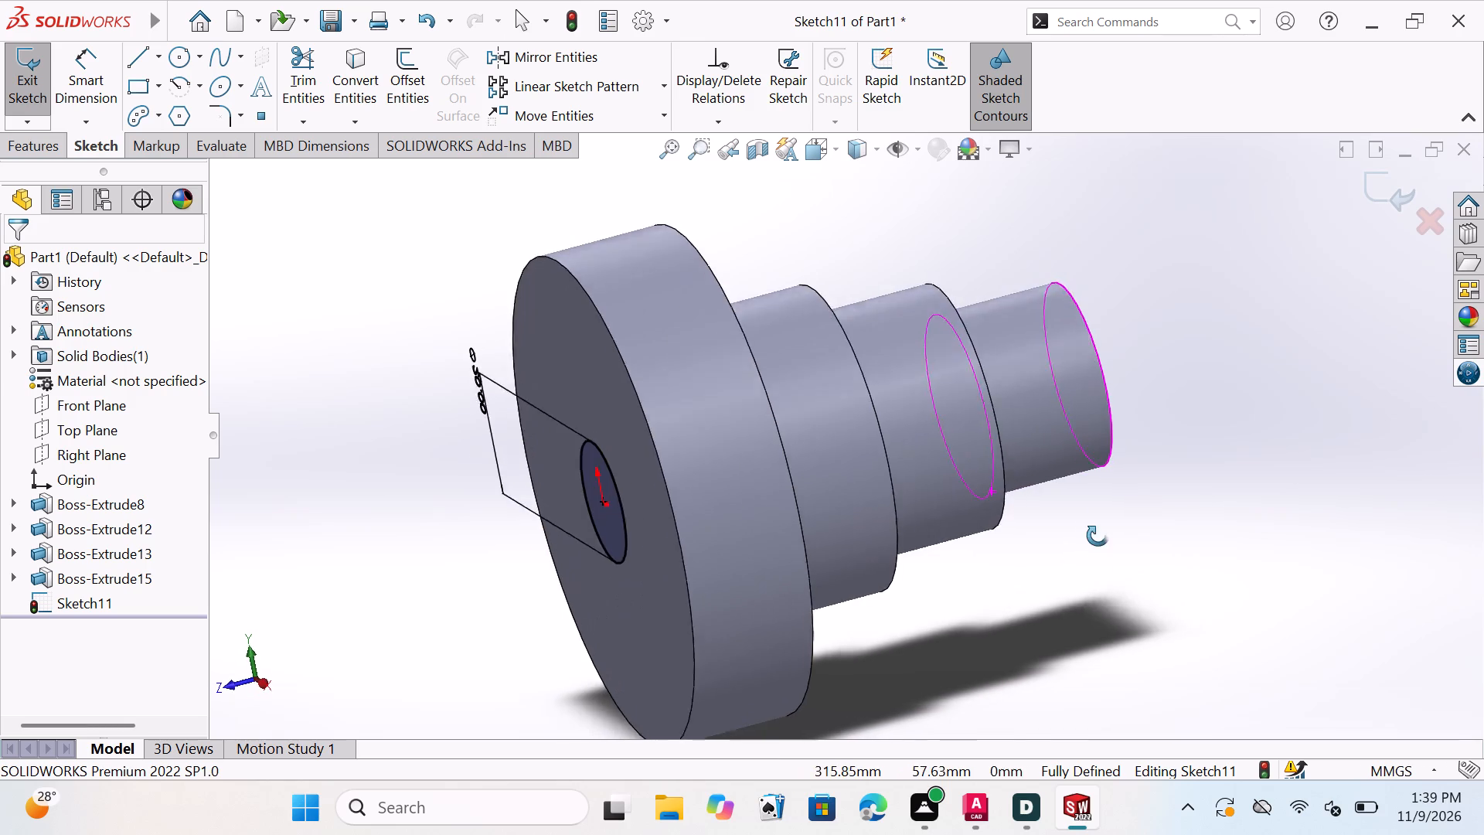
middle_drag(1098, 536, 1108, 527)
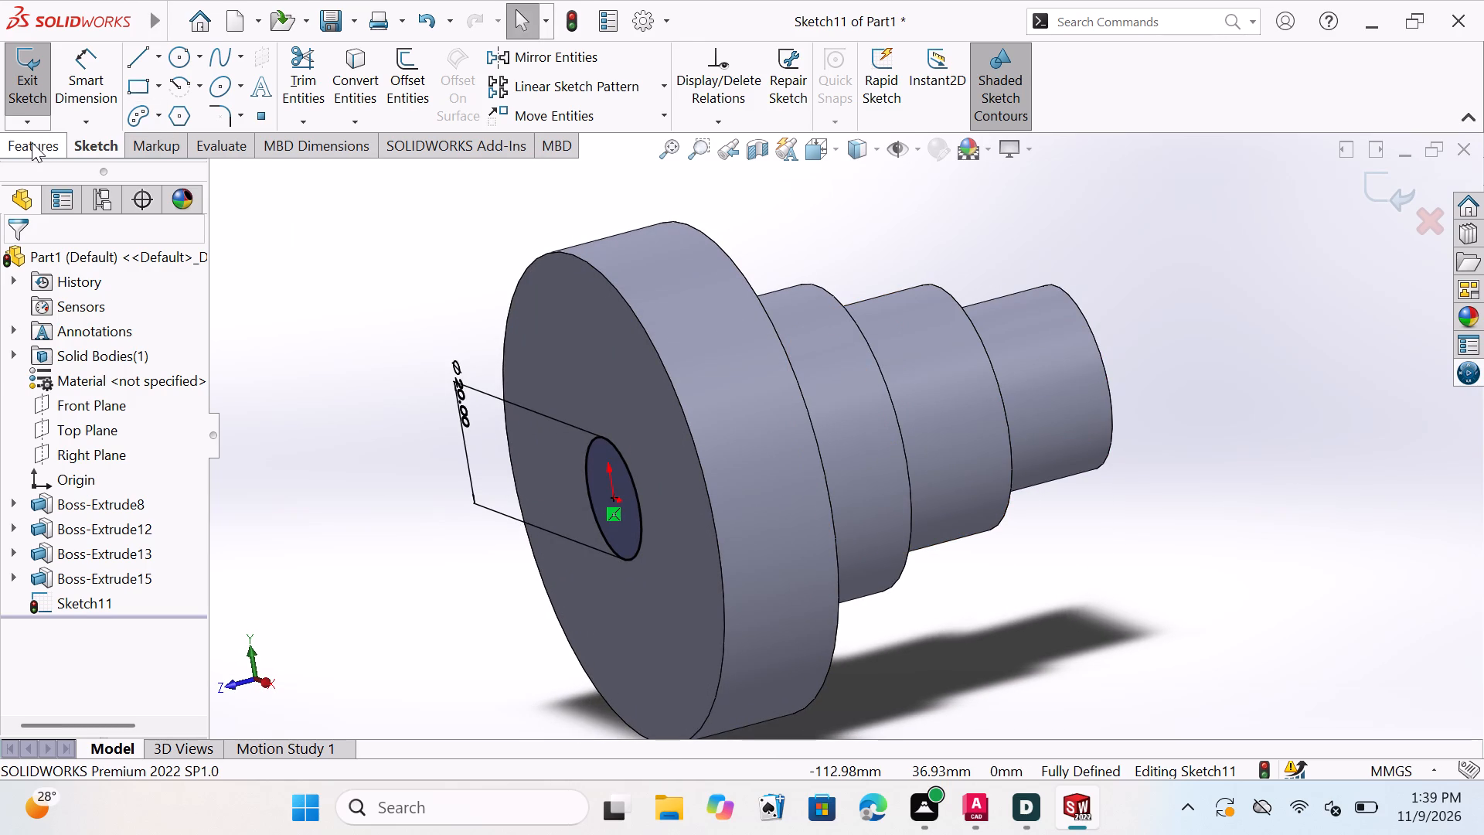
click(32, 141)
click(27, 74)
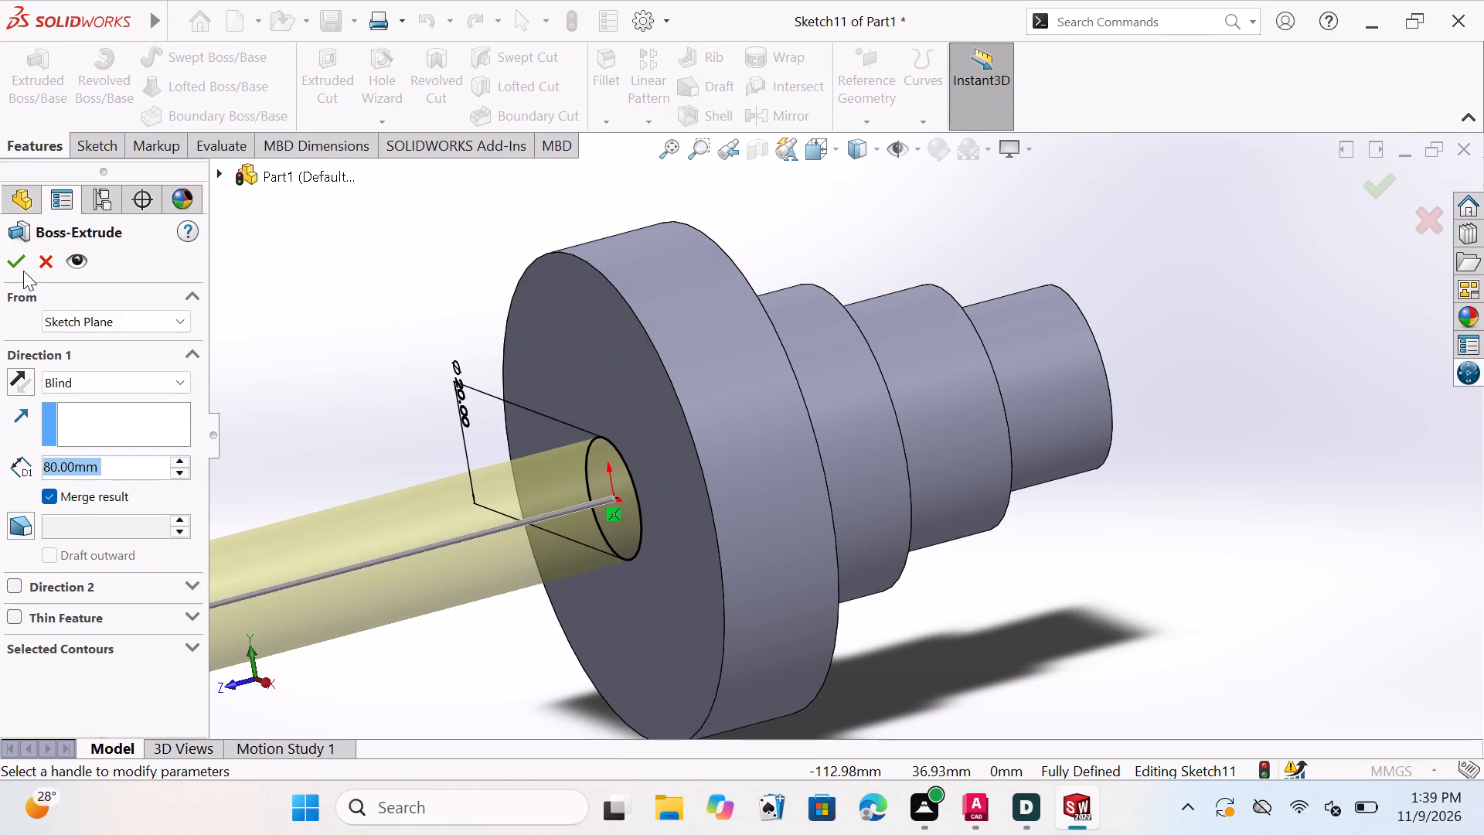
click(134, 465)
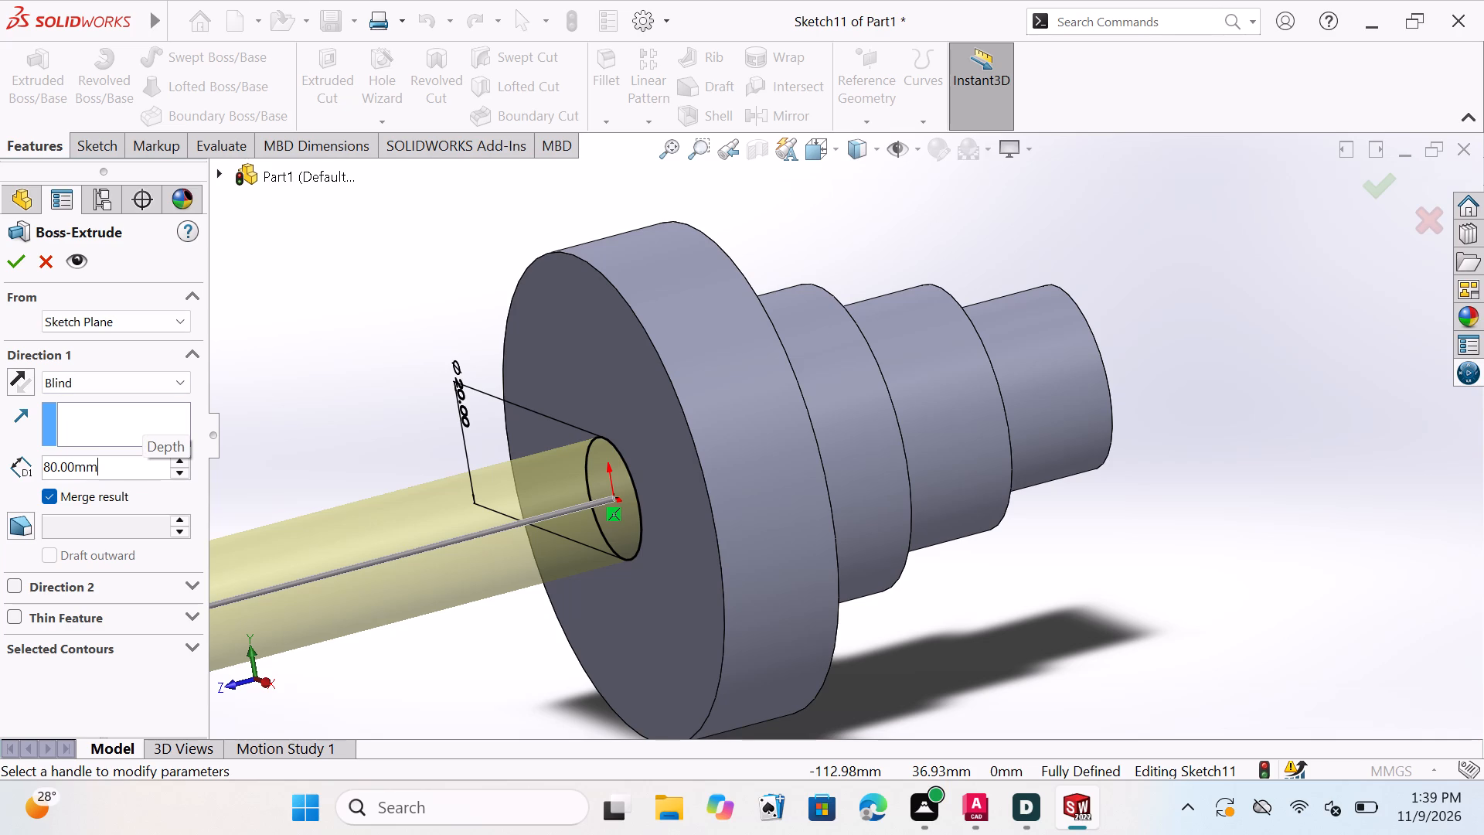
key(BackSpace)
key(BackSpace)
key(BackSpace)
key(BackSpace)
key(BackSpace)
key(BackSpace)
key(BackSpace)
key(BackSpace)
key(BackSpace)
key(BackSpace)
key(BackSpace)
key(BackSpace)
key(BackSpace)
key(BackSpace)
key(BackSpace)
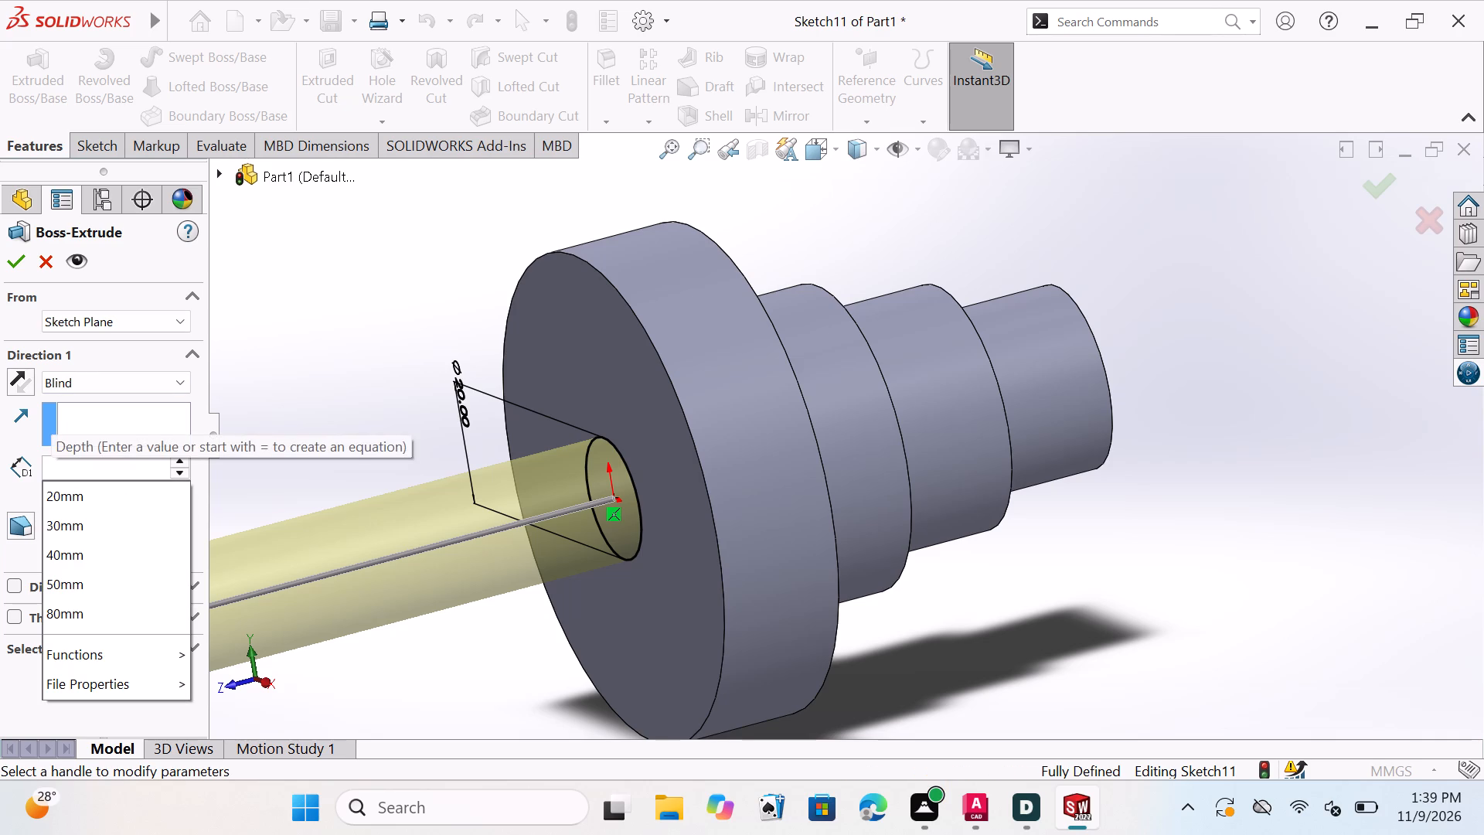
text(100)
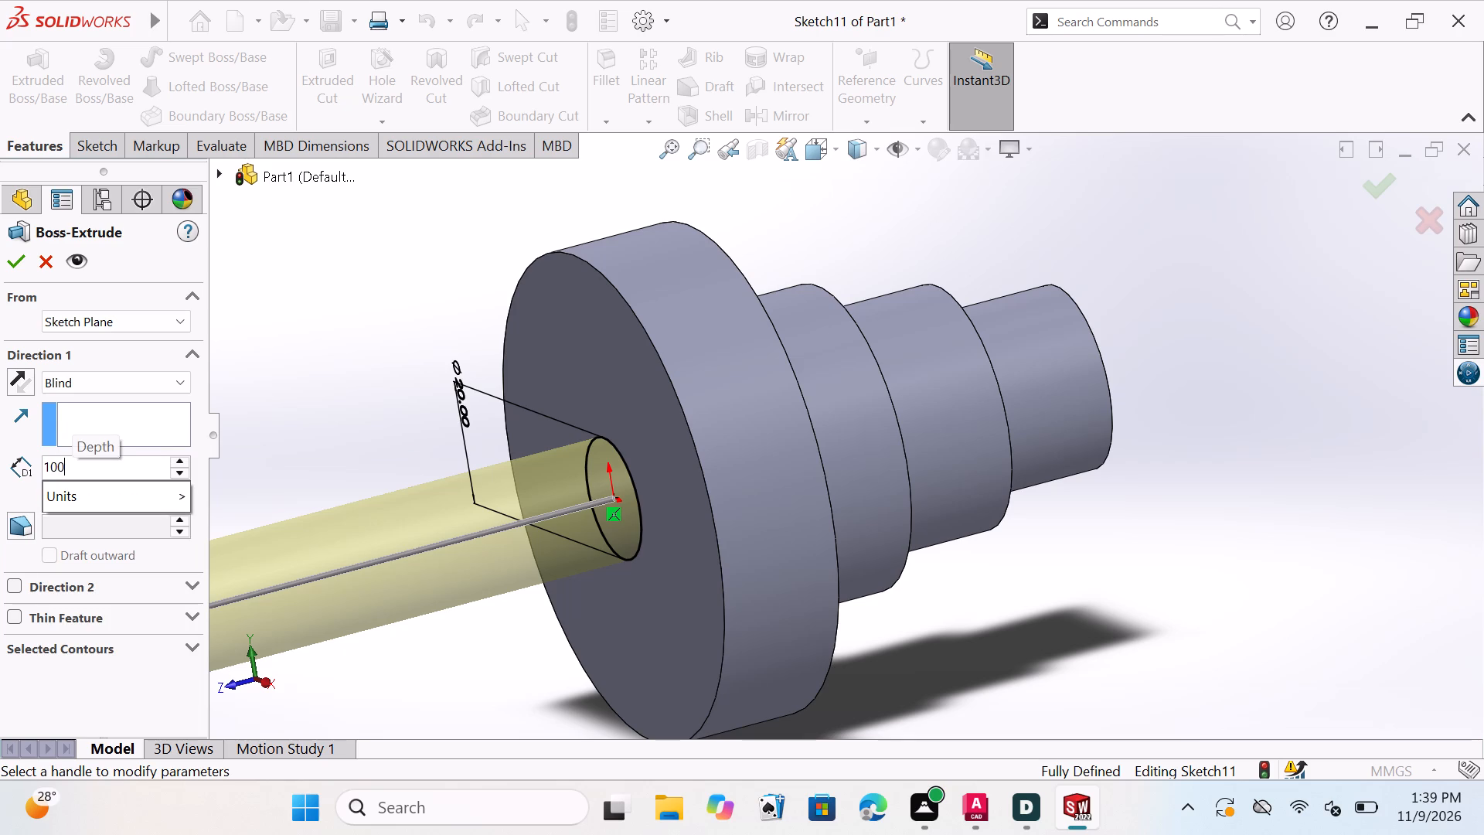
click(12, 256)
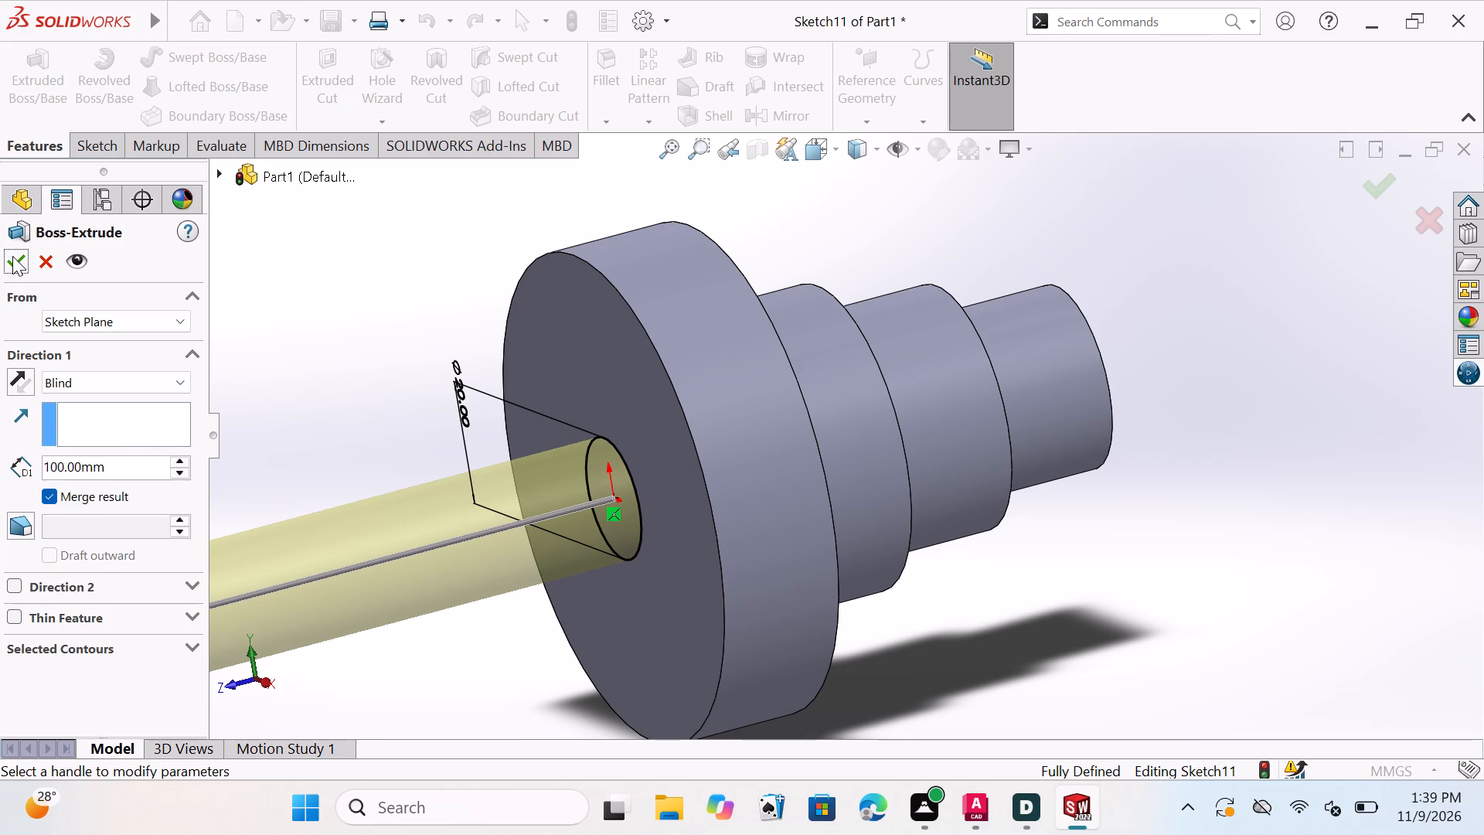
click(25, 376)
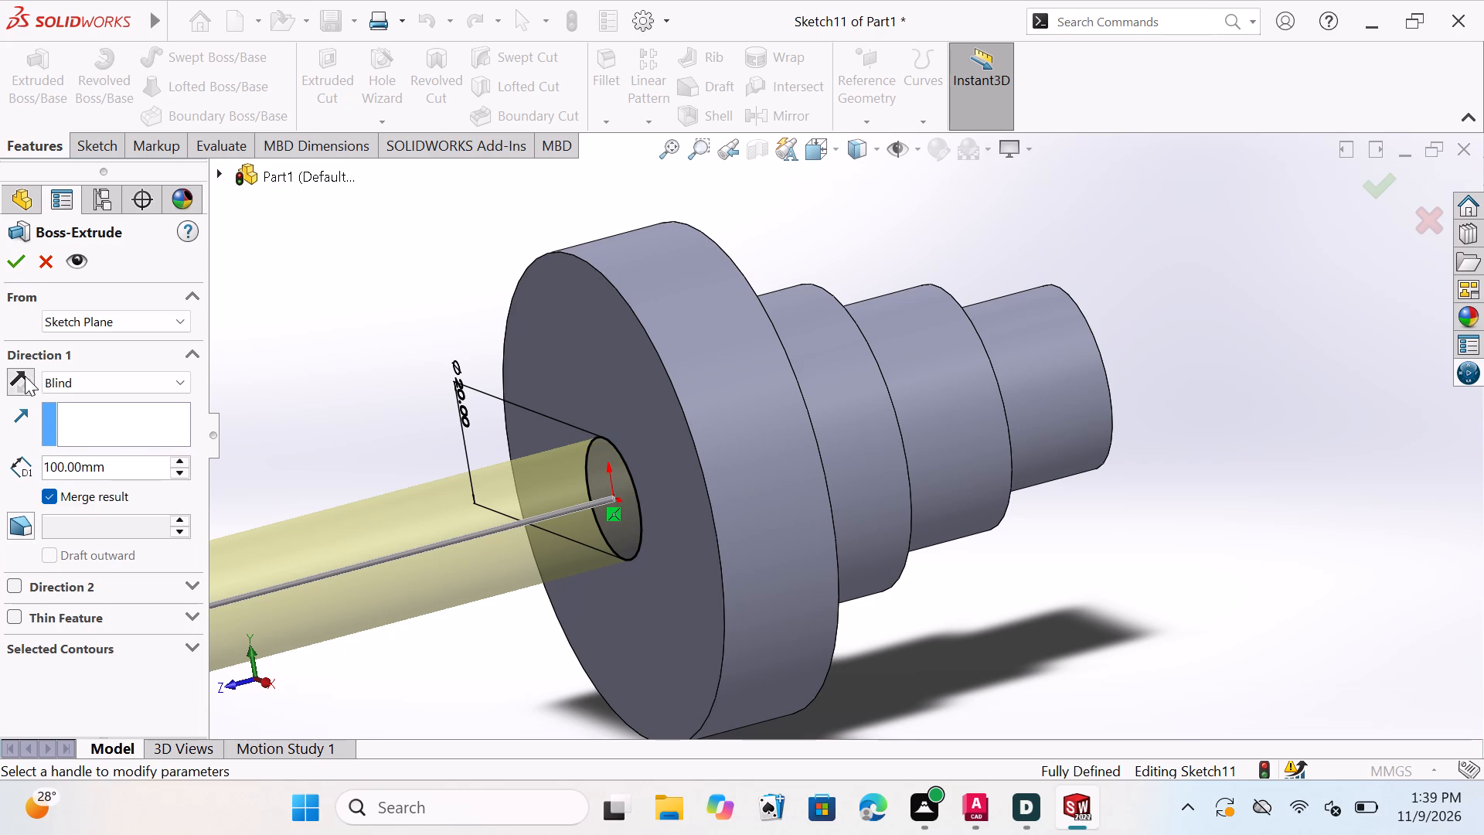
click(14, 262)
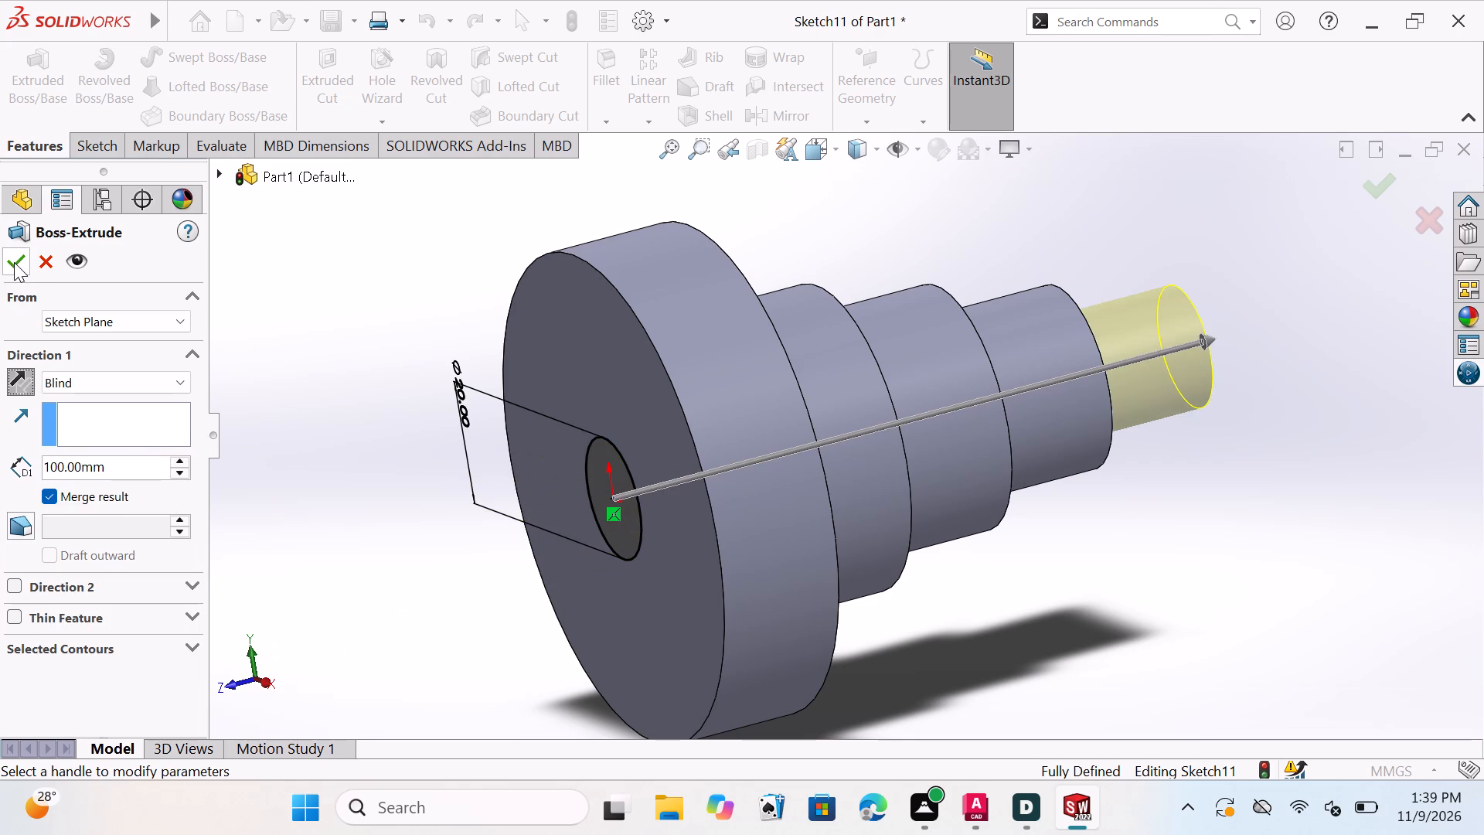
key(Escape)
key(Escape)
key(Escape)
key(Escape)
key(Escape)
key(Escape)
key(Escape)
key(Escape)
key(Escape)
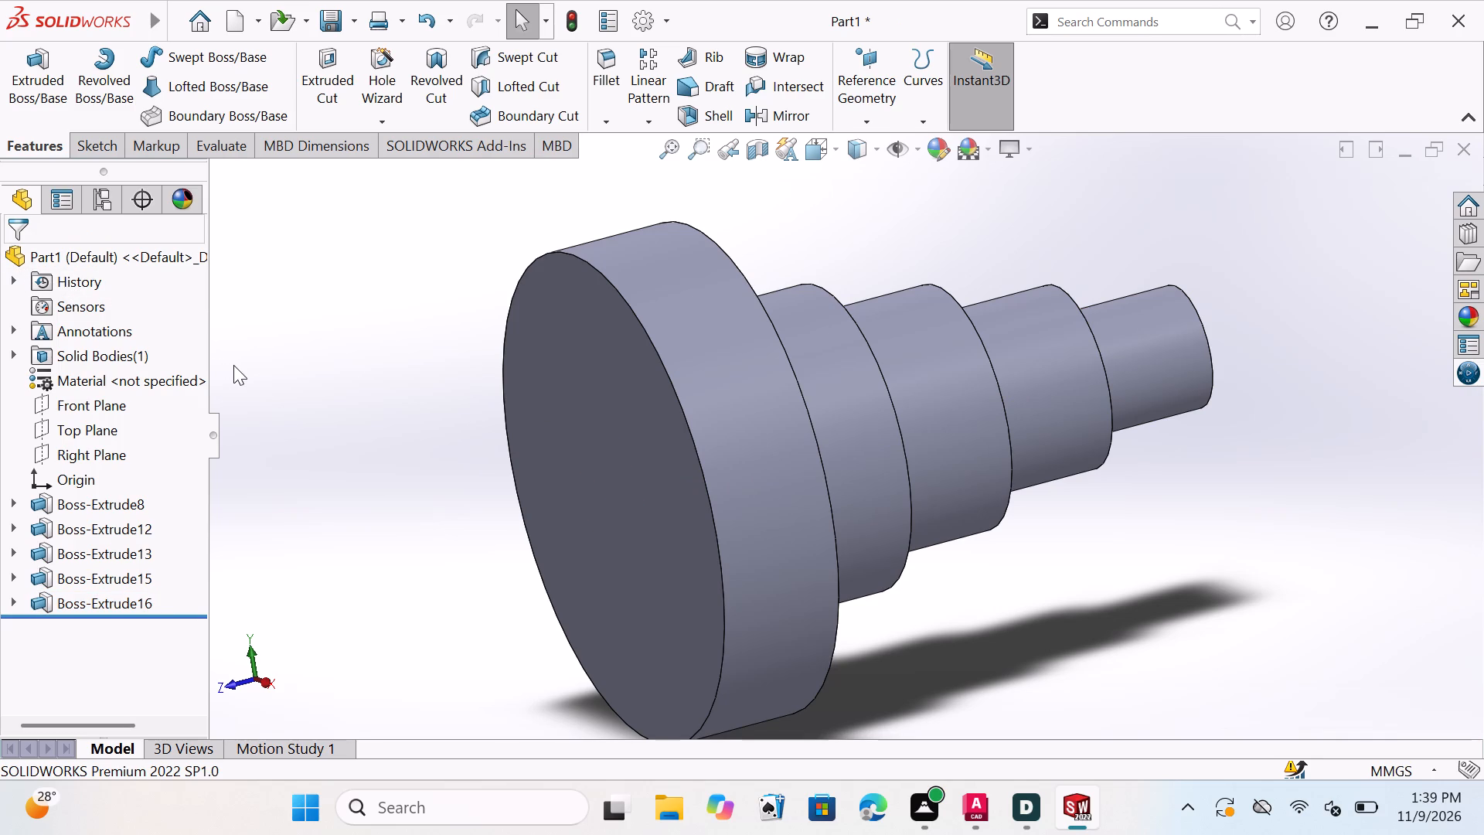
Sketch a circle about 39.6 mm in diameter on the disc's front face, centred on the origin, viewed normal to the Front Plane.
scroll(373, 404, down, 1)
scroll(377, 418, up, 3)
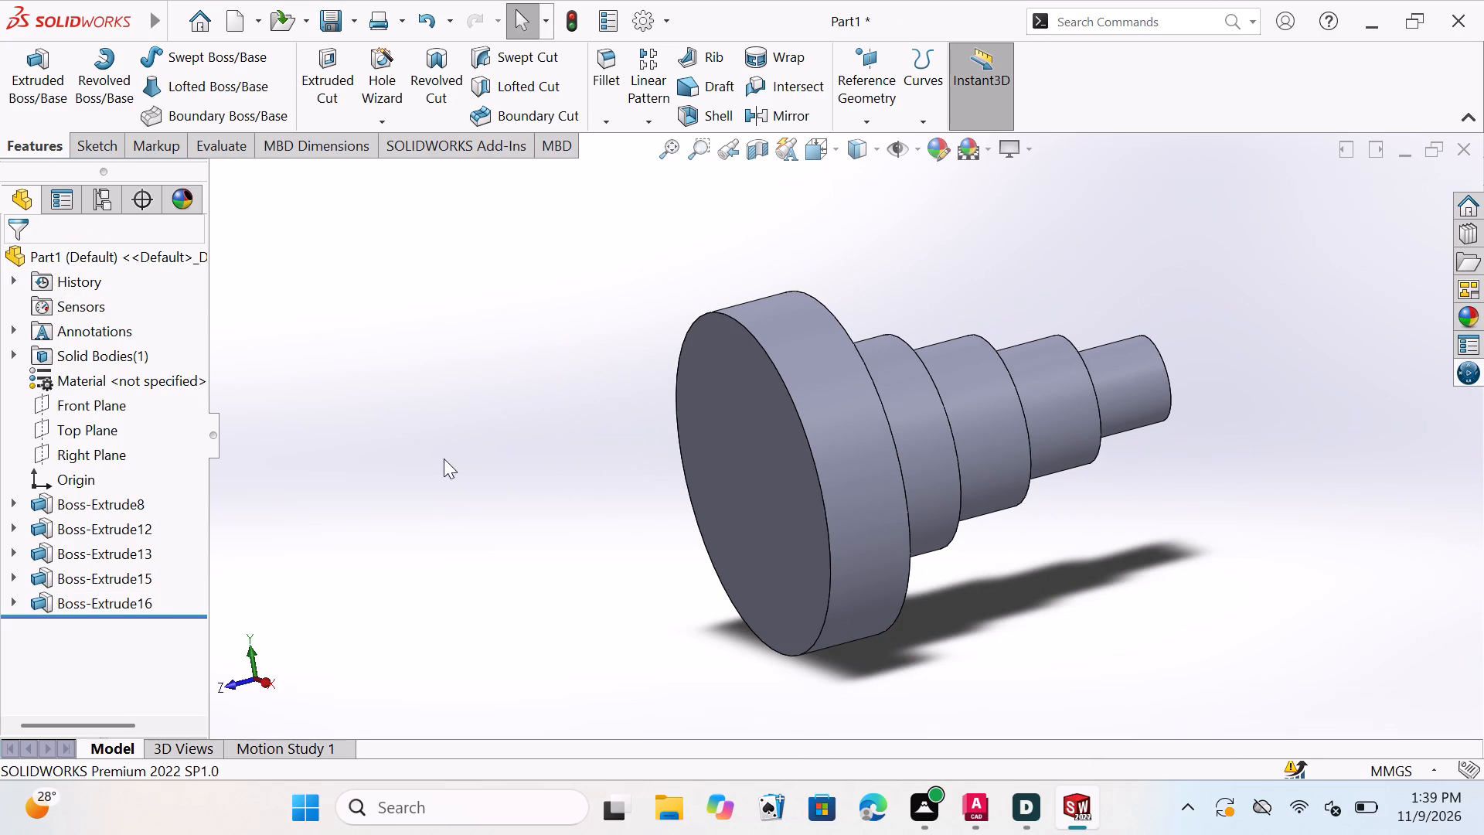
key(Escape)
key(Escape)
key(Escape)
key(Escape)
key(Escape)
key(Escape)
key(Escape)
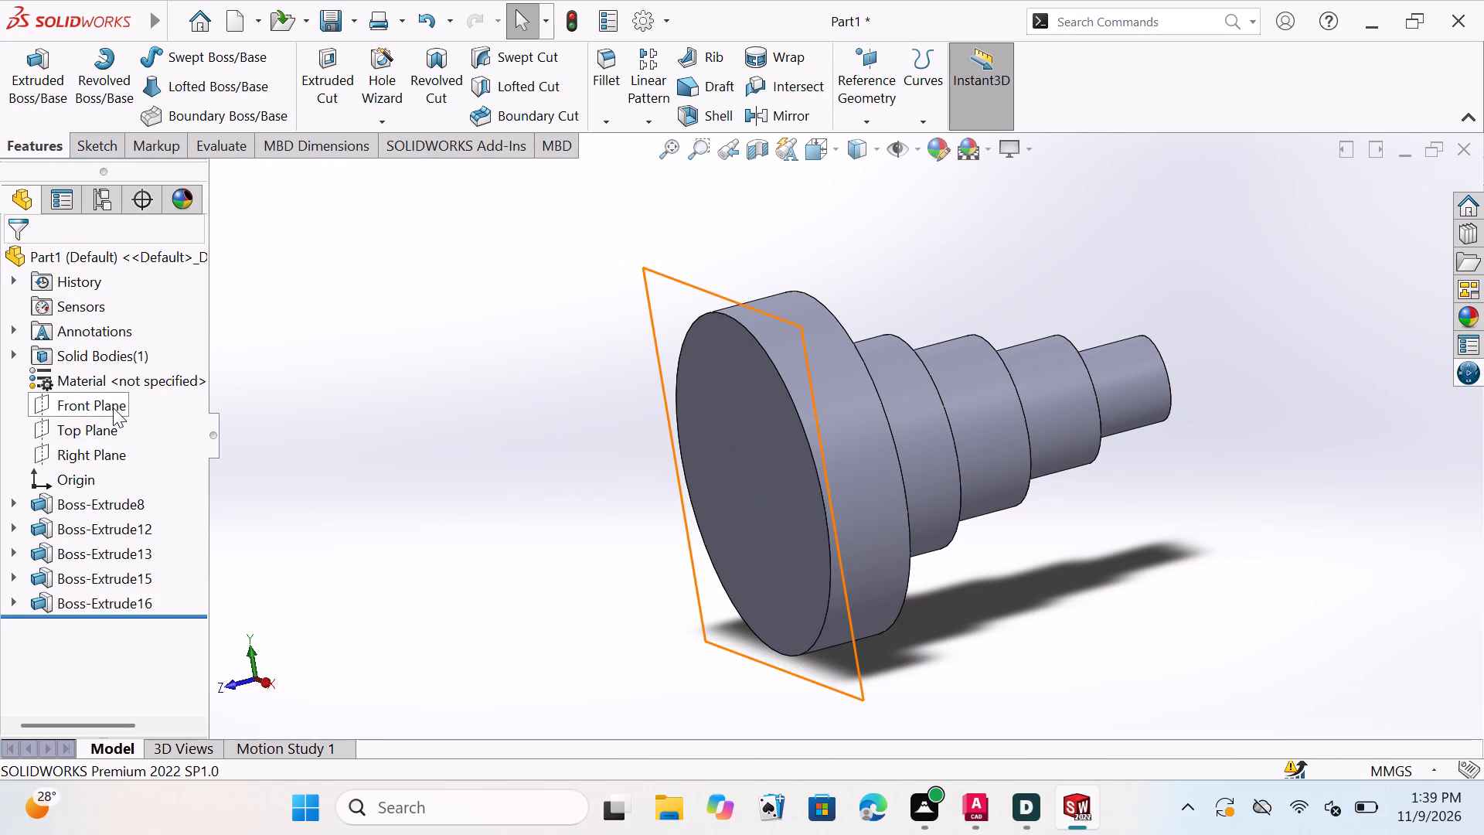
click(113, 407)
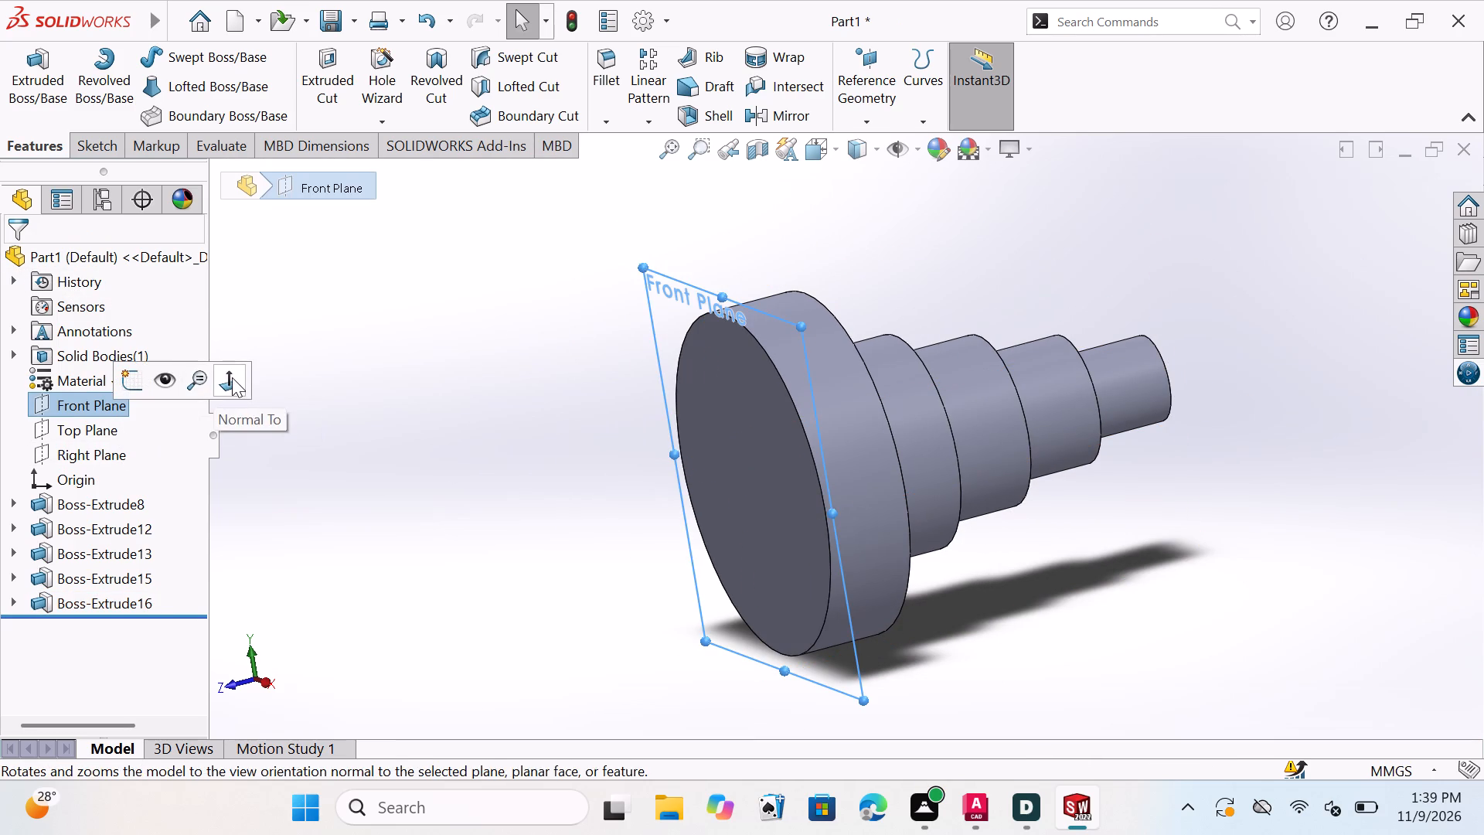
click(233, 375)
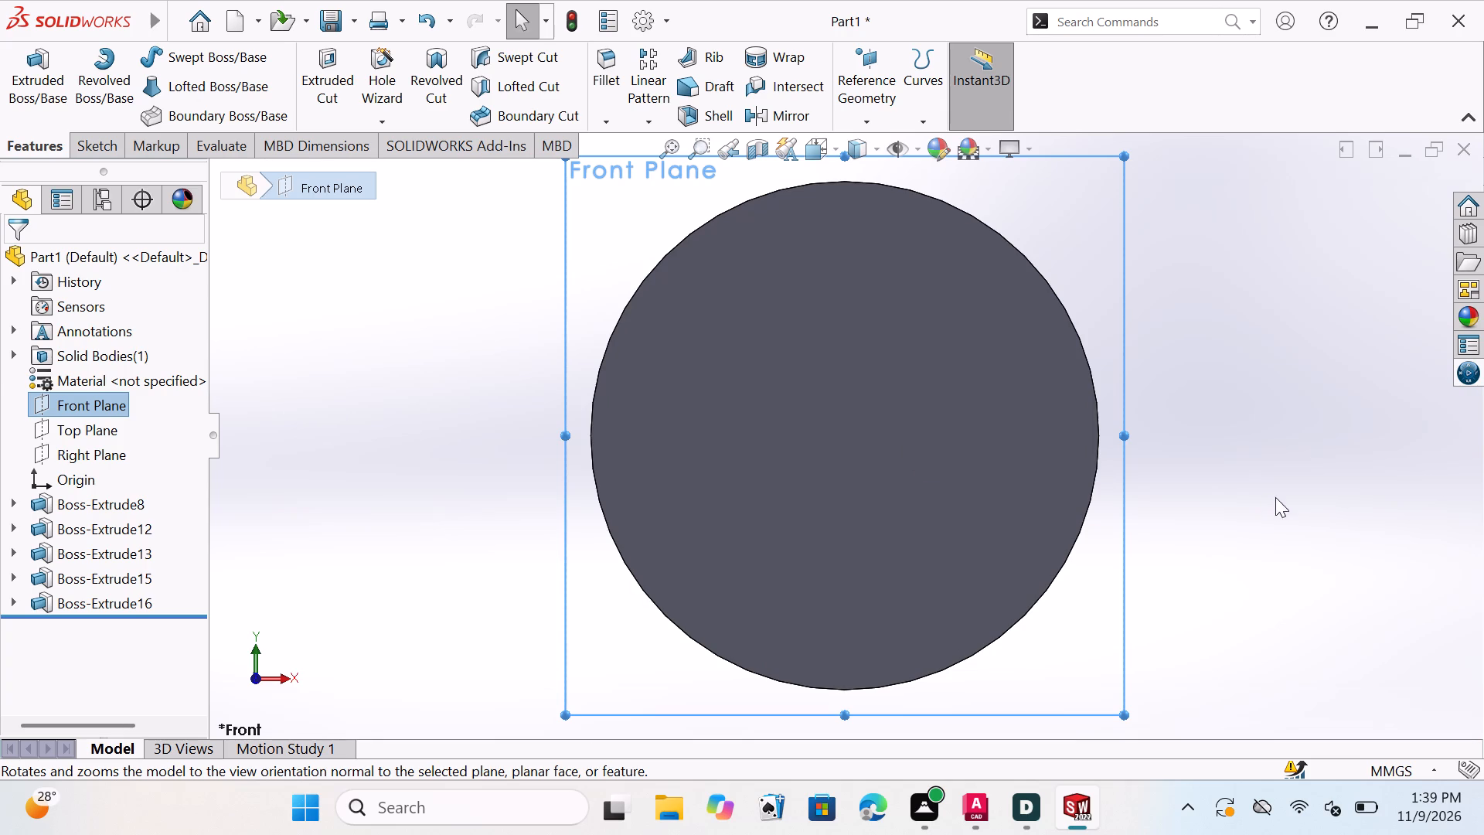
scroll(1258, 502, down, 1)
scroll(1163, 499, up, 4)
key(Escape)
key(Escape)
key(Escape)
key(Escape)
key(Escape)
key(Escape)
key(Escape)
key(Escape)
key(Escape)
key(Escape)
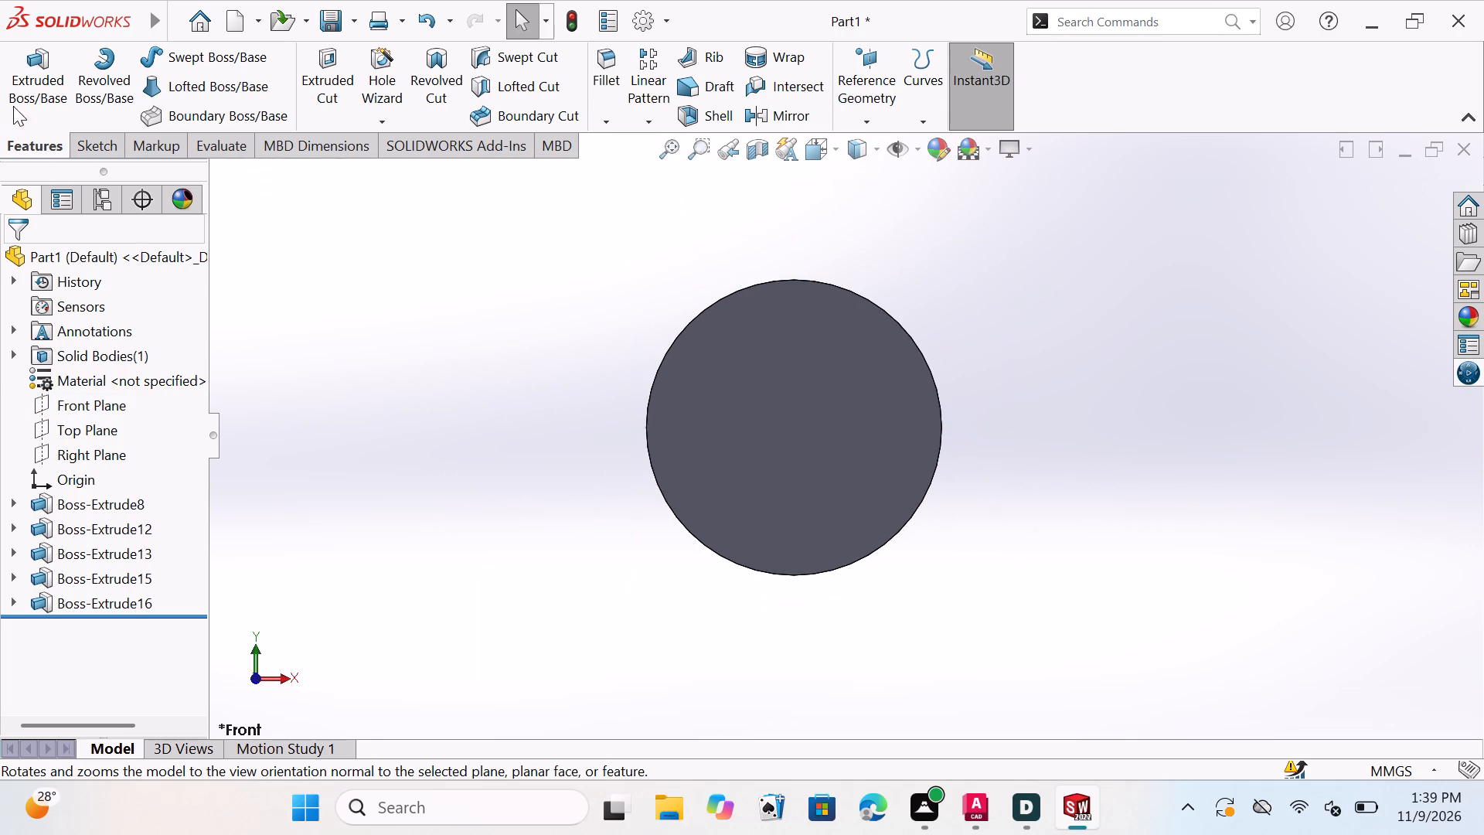
click(104, 142)
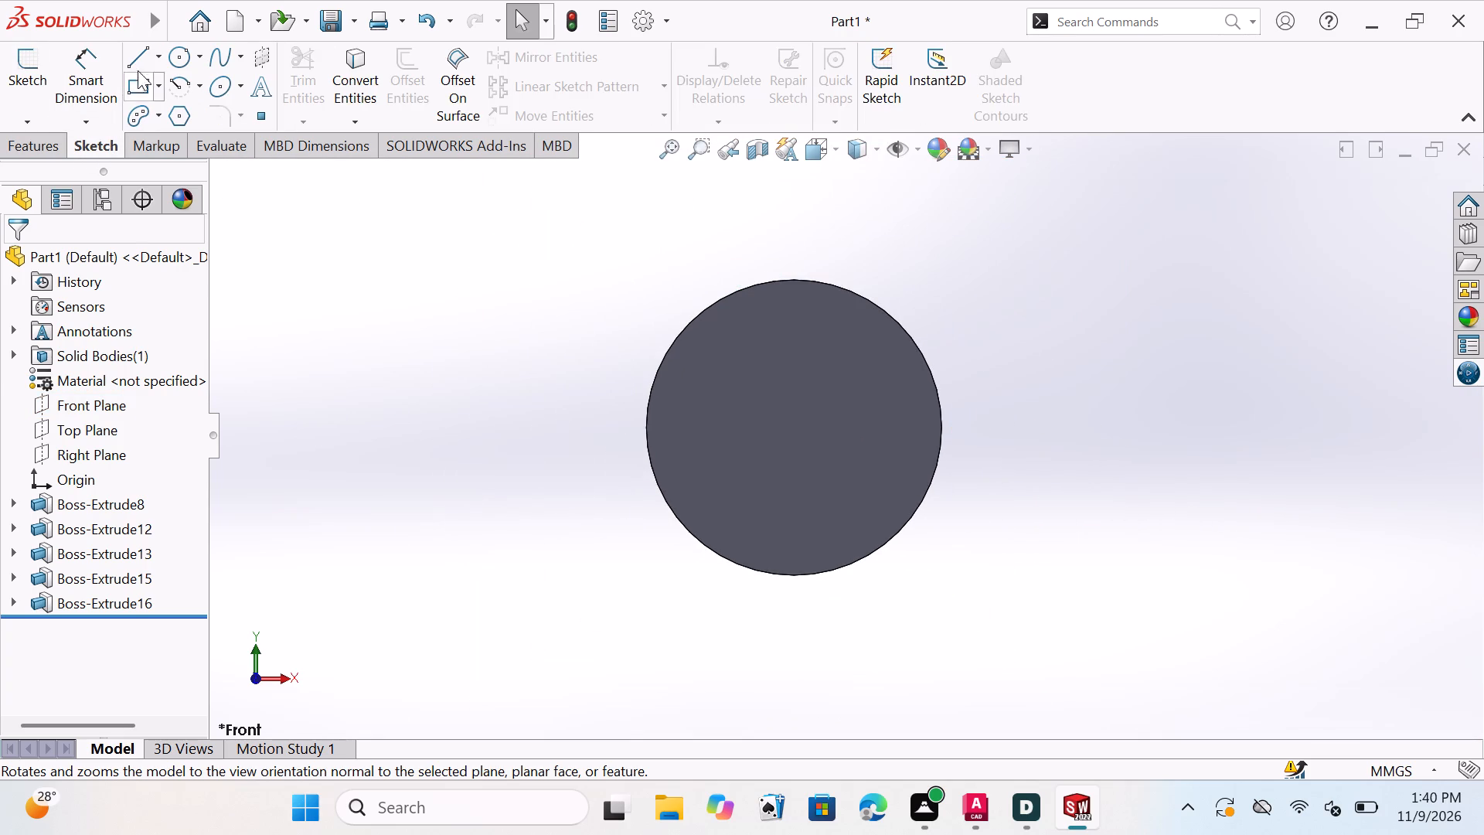
click(180, 50)
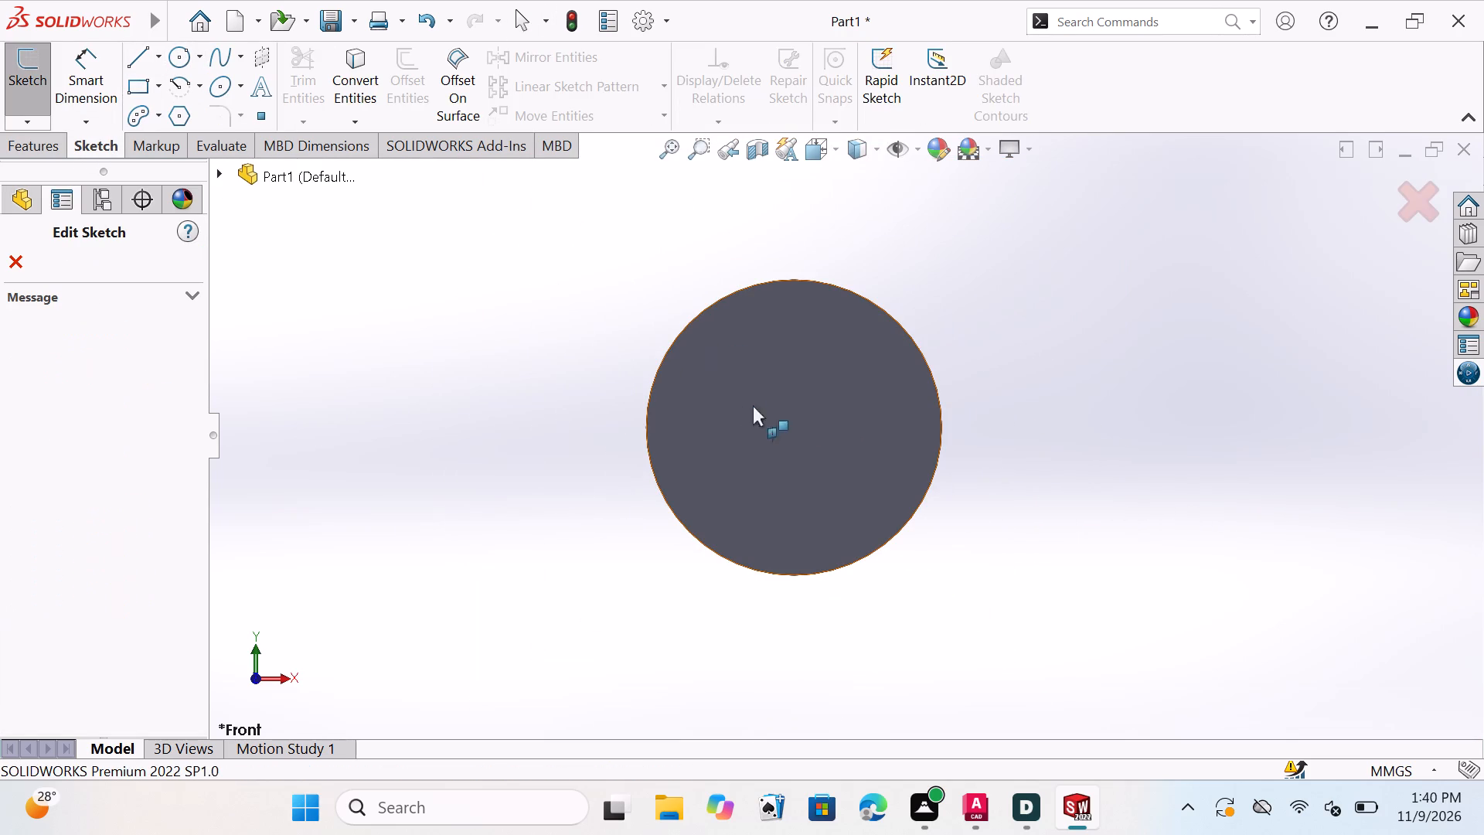
click(831, 421)
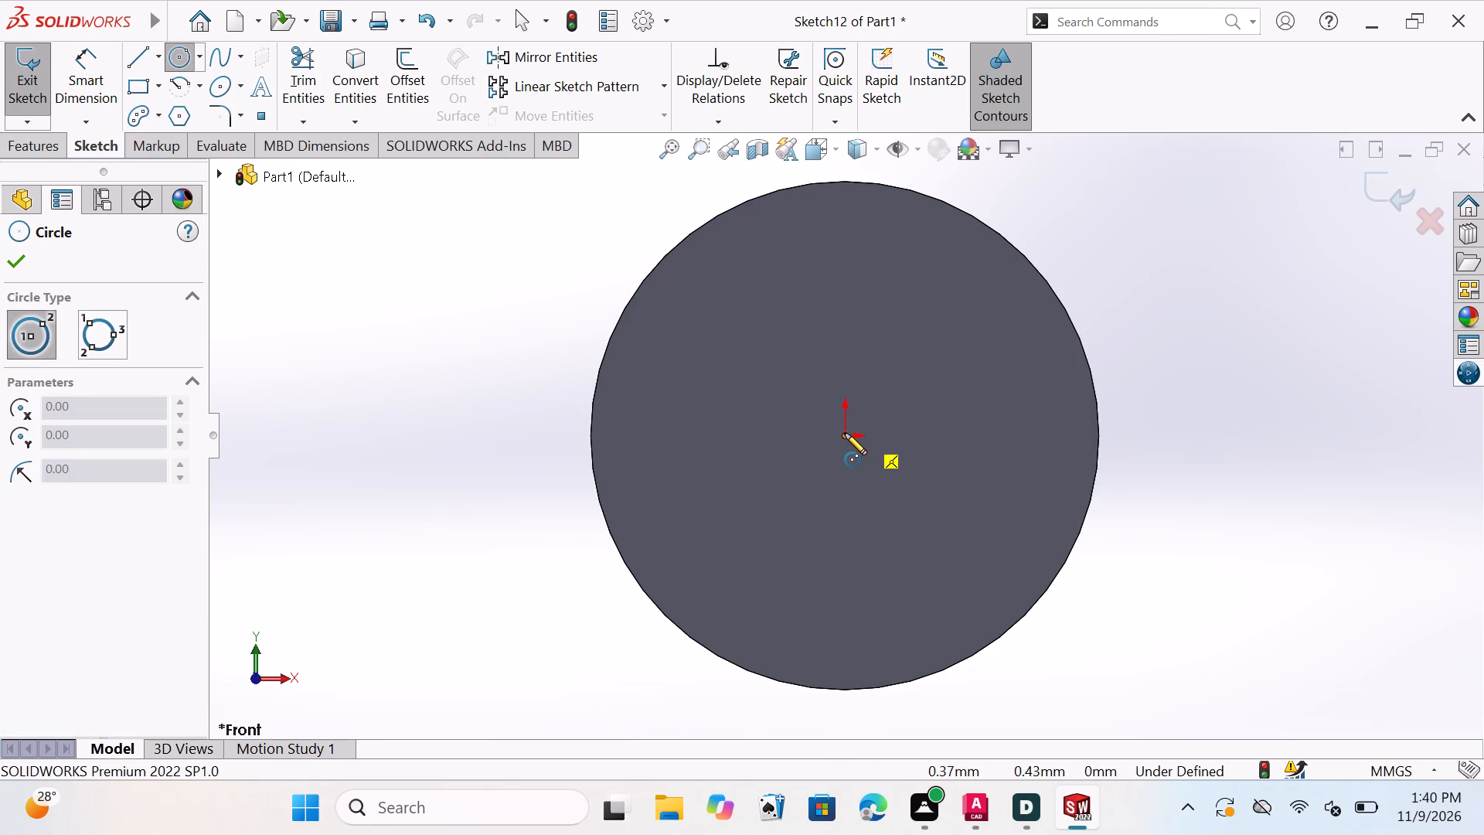
click(845, 435)
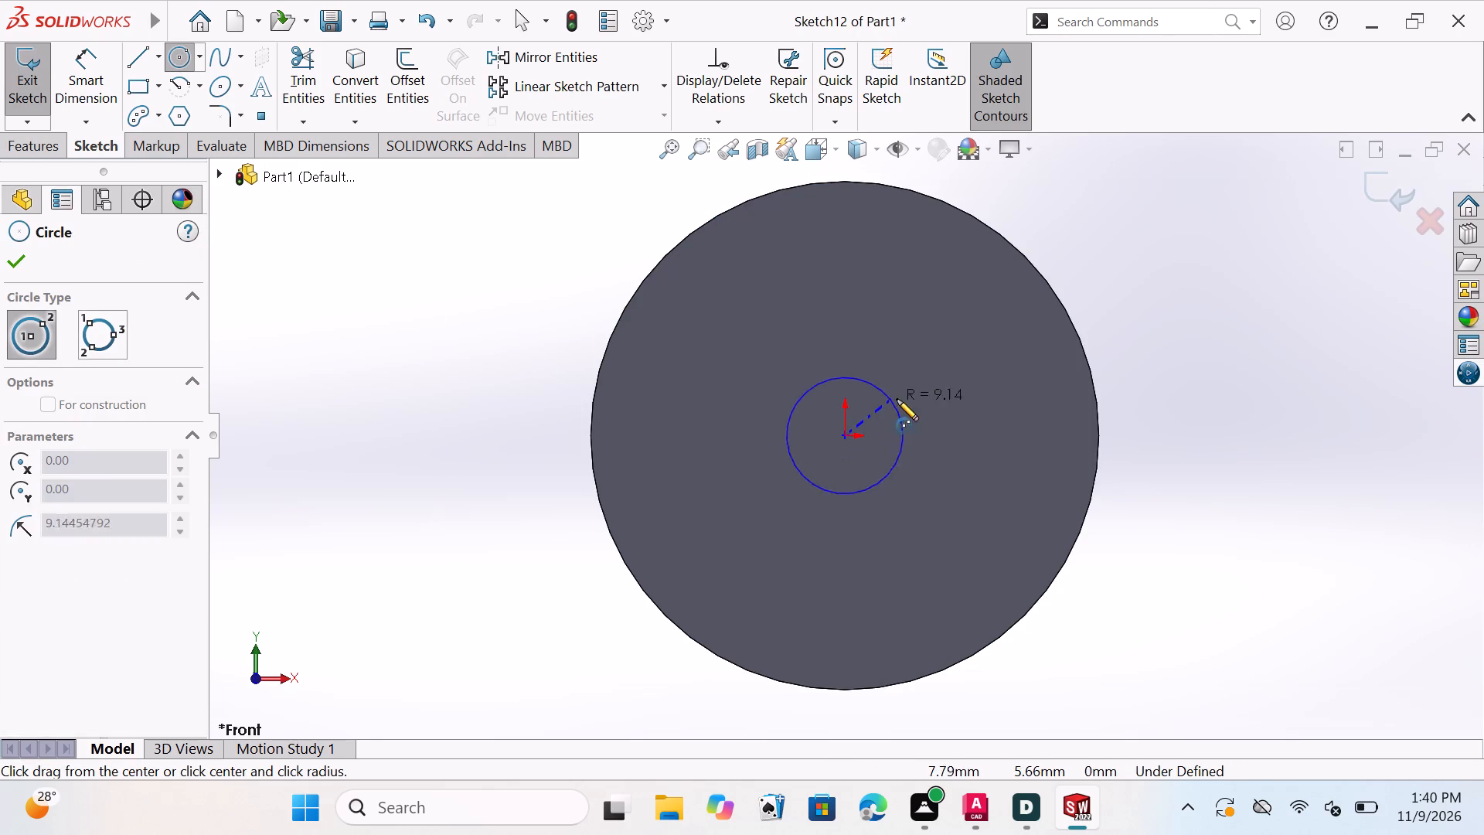
click(955, 376)
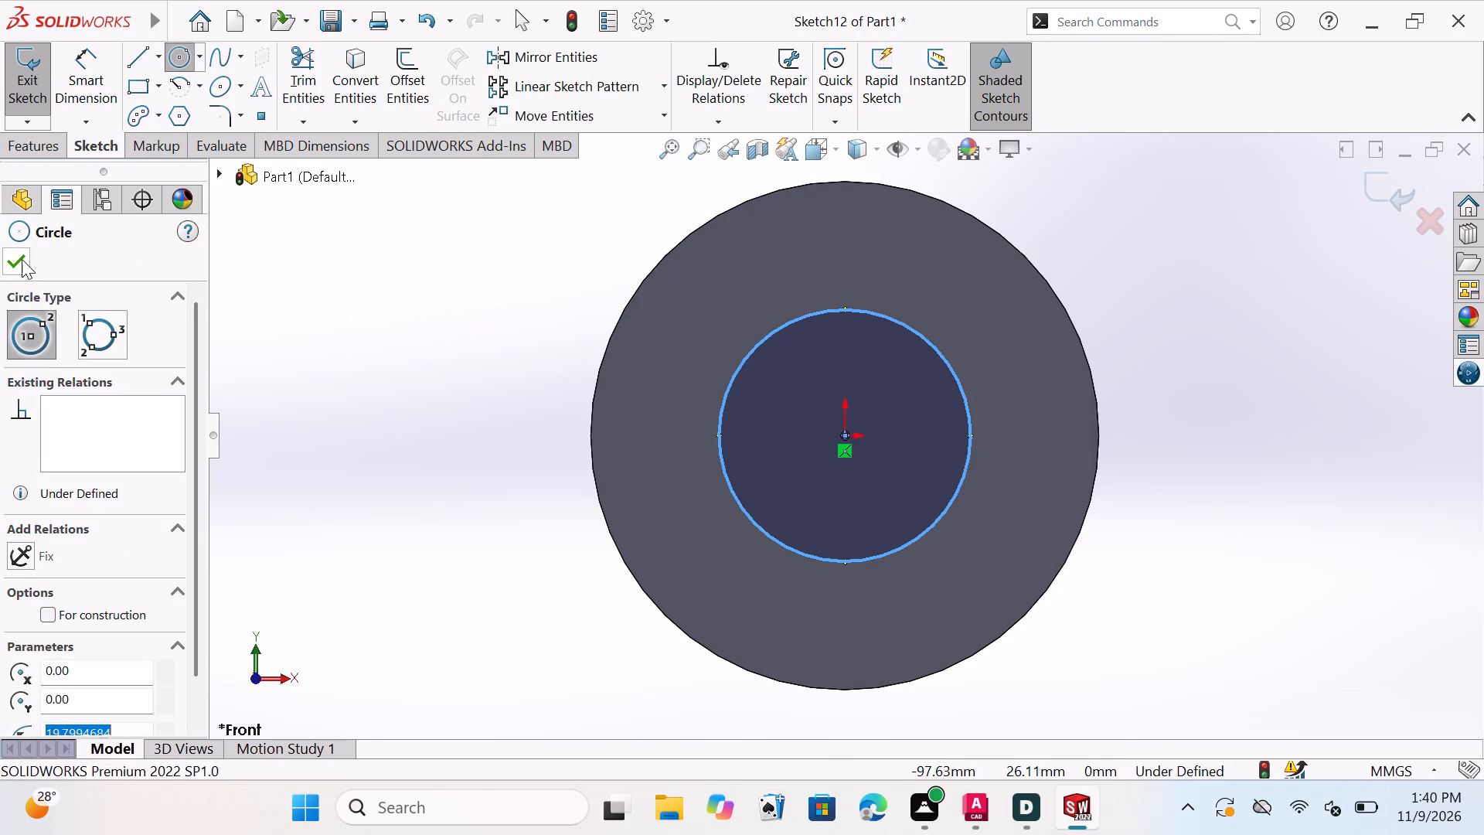
click(11, 253)
Dimension the new circle on the disc's front face to a diameter of 10 mm.
click(83, 81)
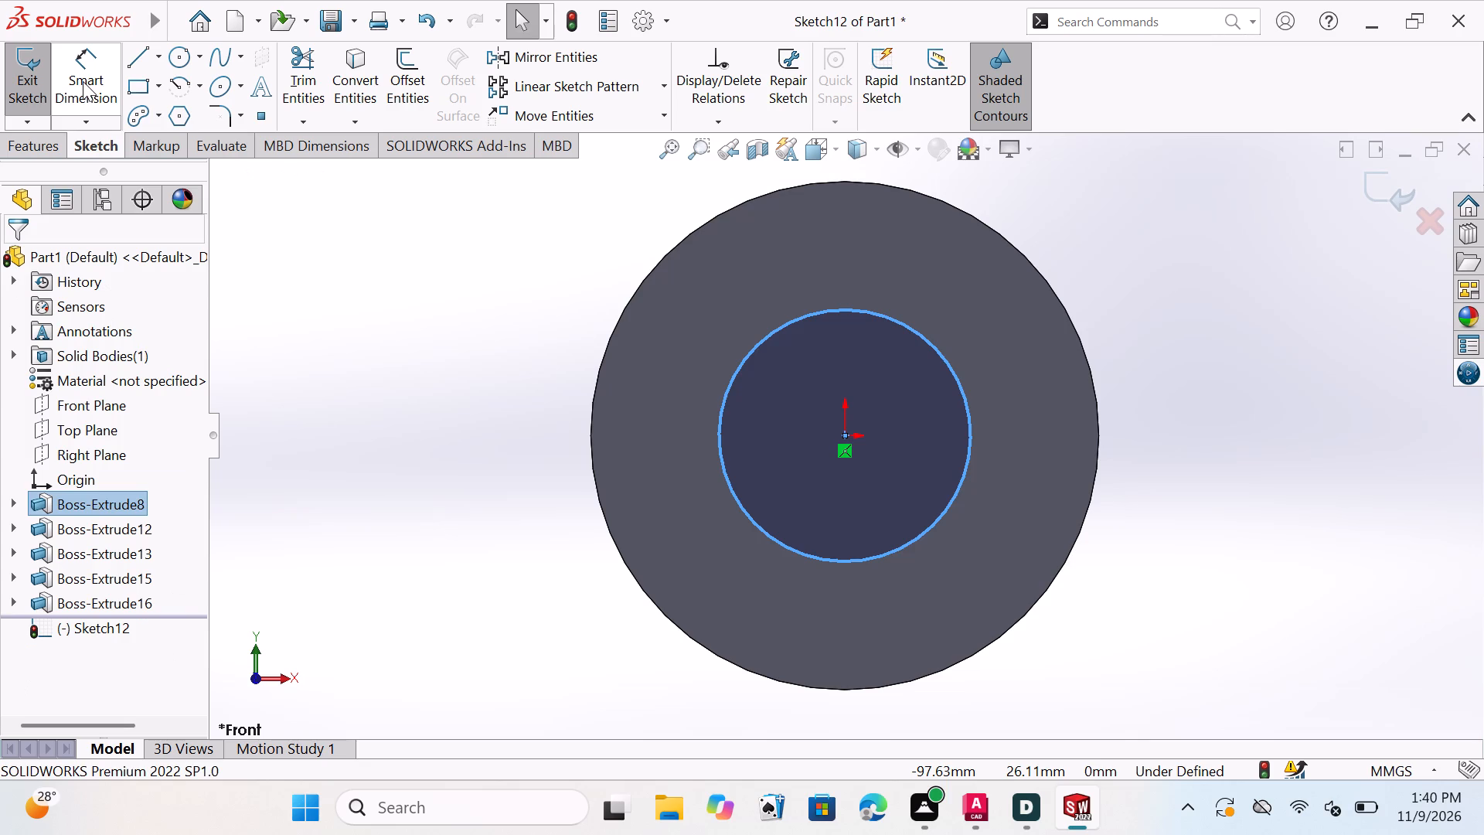
click(778, 328)
click(485, 395)
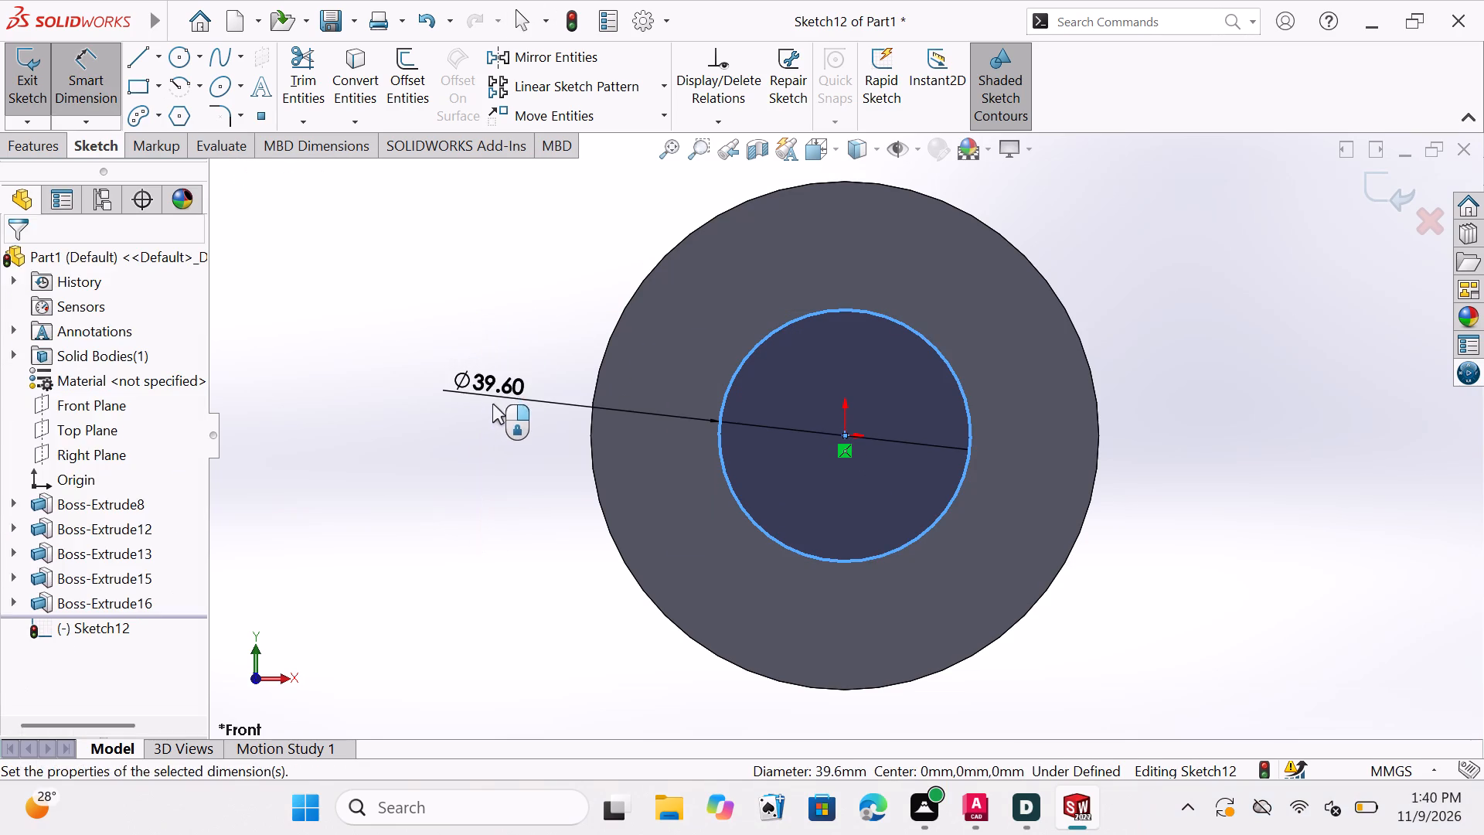
click(522, 417)
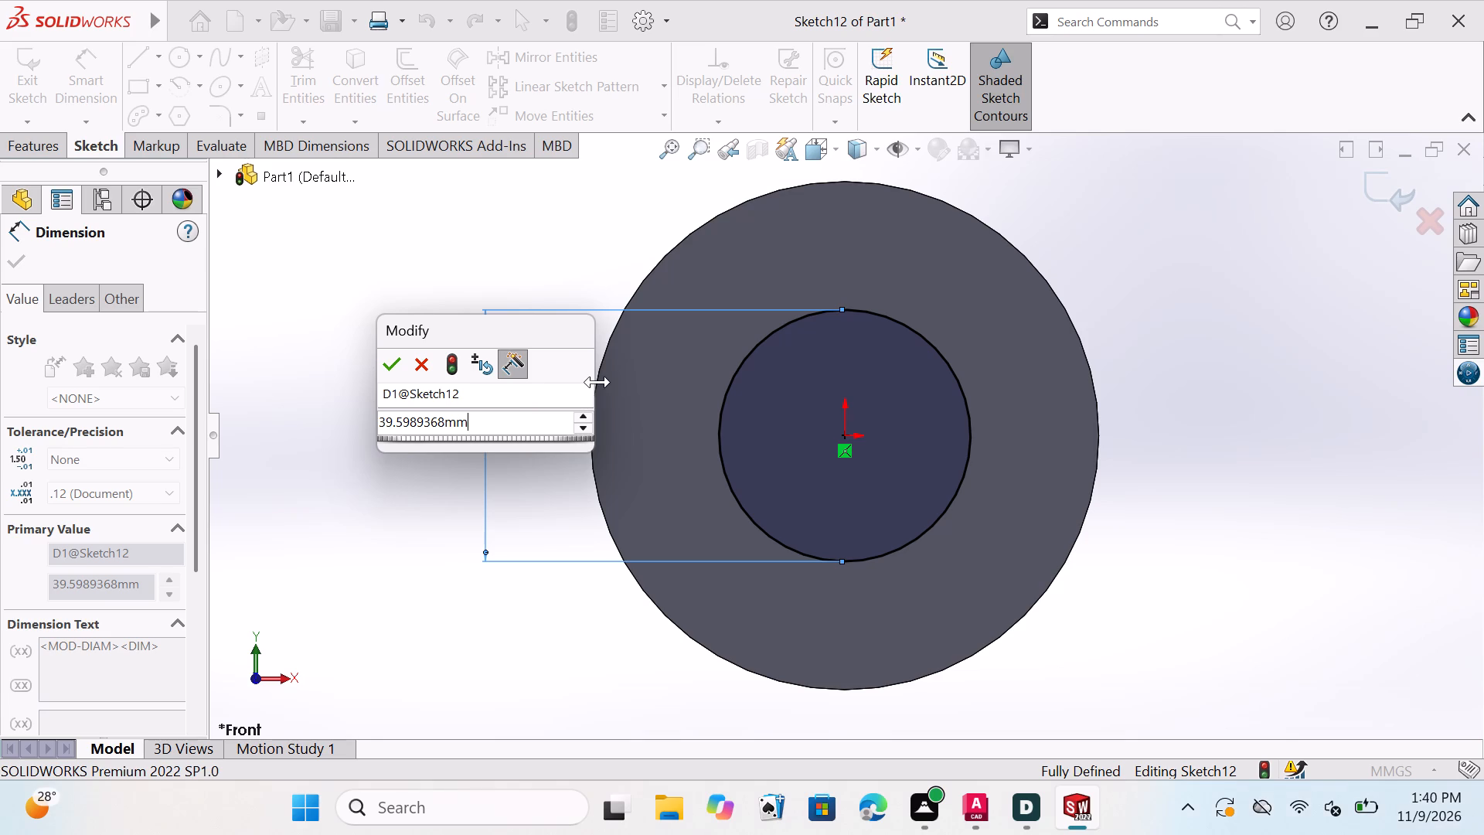
click(525, 422)
key(BackSpace)
key(BackSpace)
key(BackSpace)
key(BackSpace)
key(BackSpace)
key(BackSpace)
key(BackSpace)
key(BackSpace)
key(BackSpace)
key(BackSpace)
key(BackSpace)
key(BackSpace)
key(BackSpace)
key(BackSpace)
key(BackSpace)
key(BackSpace)
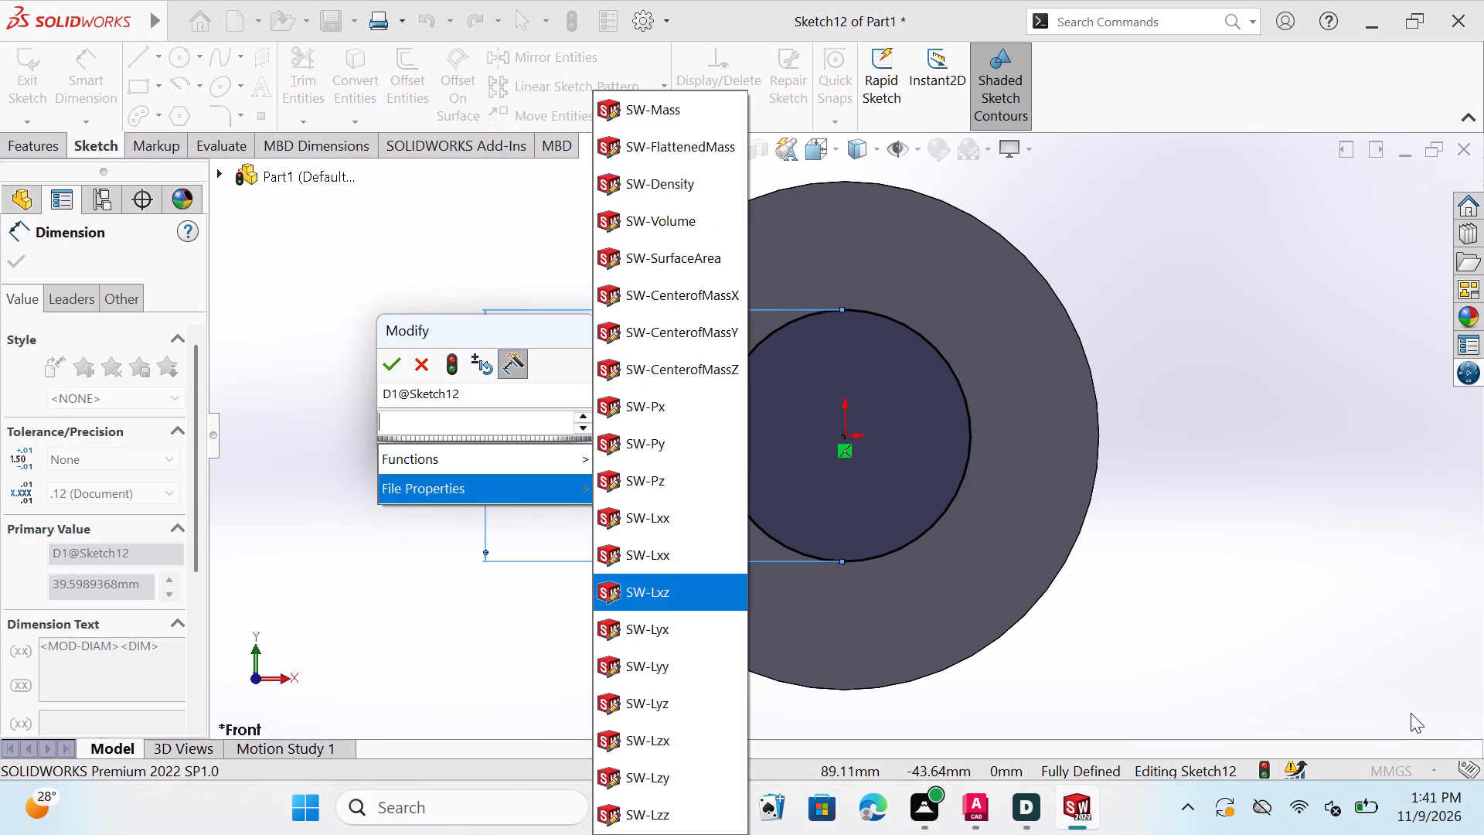
key(1)
key(0)
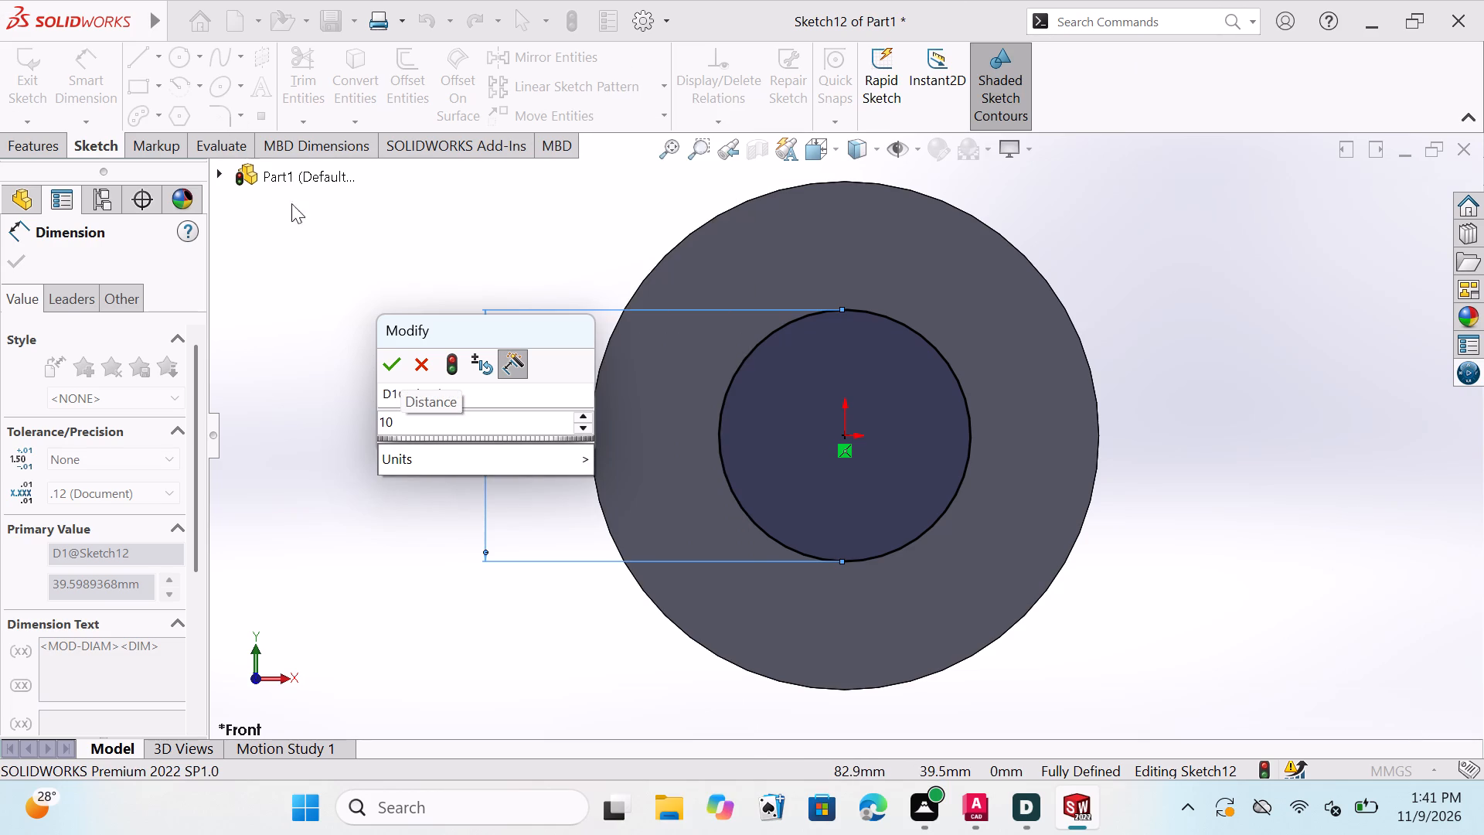
click(382, 360)
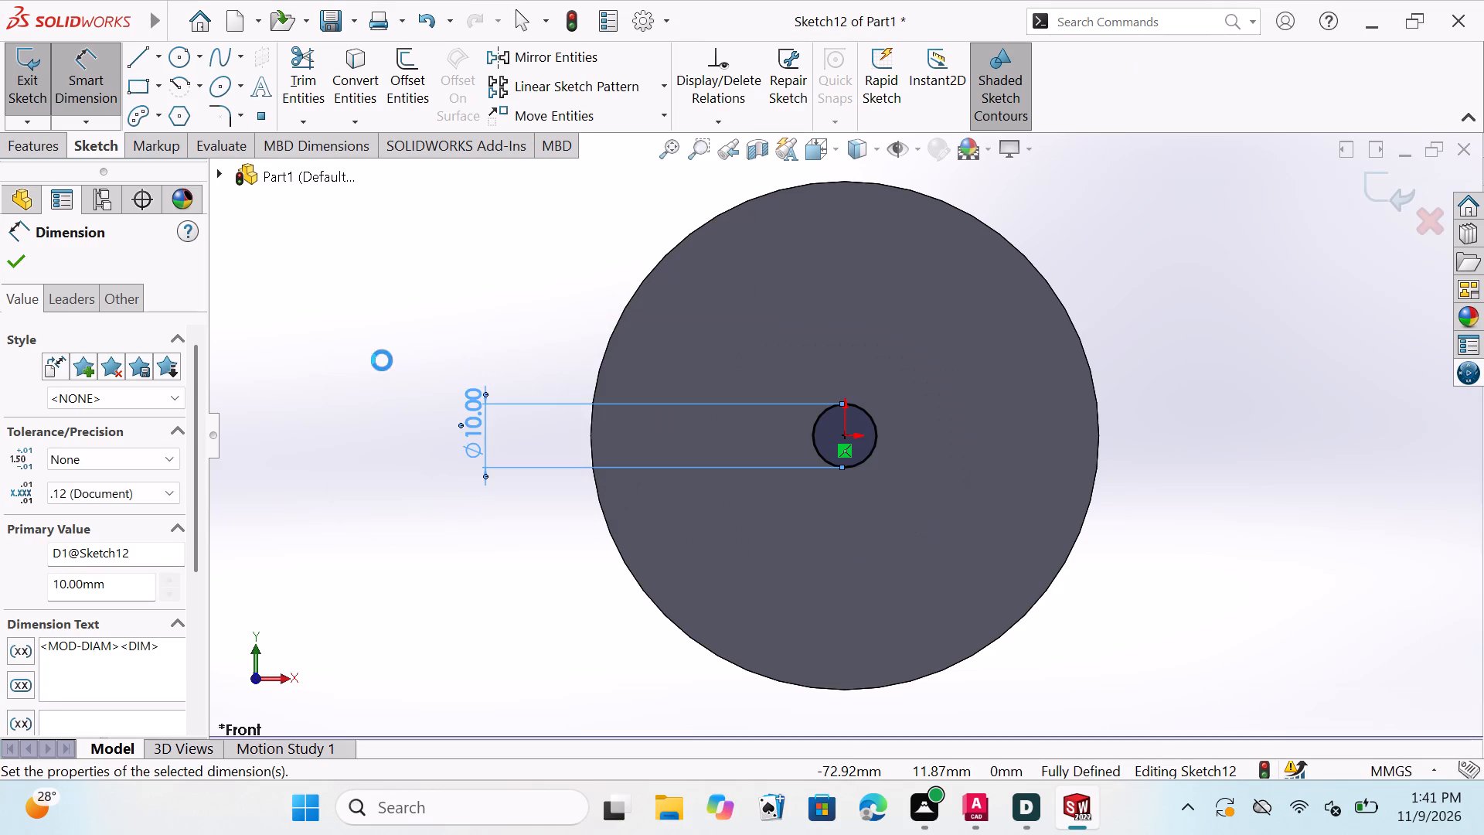
Extrude the 10 mm circle 120 mm in the reversed direction, through the disc and stepped sections, with merged result.
click(9, 264)
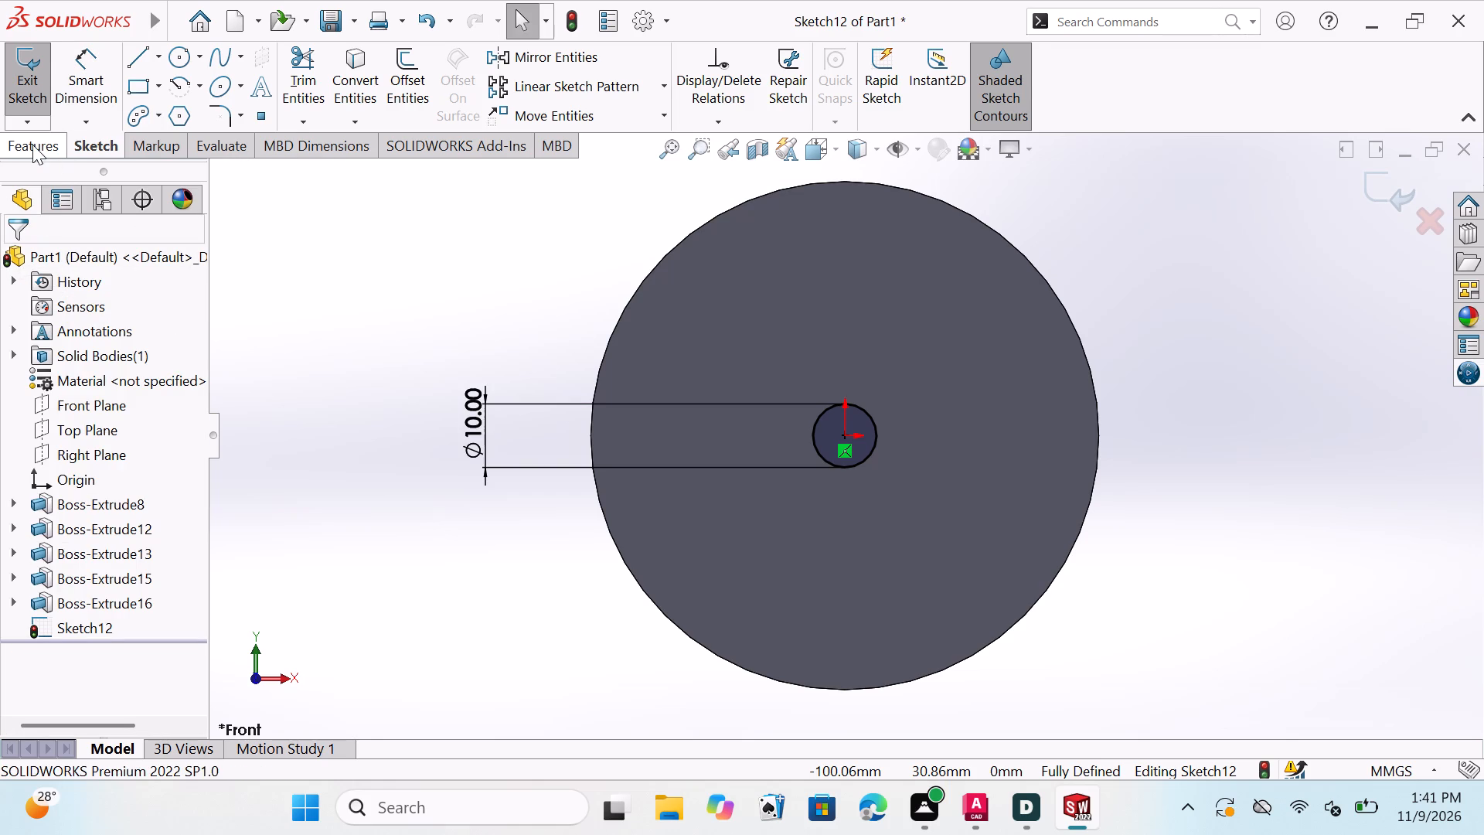
click(32, 145)
click(39, 73)
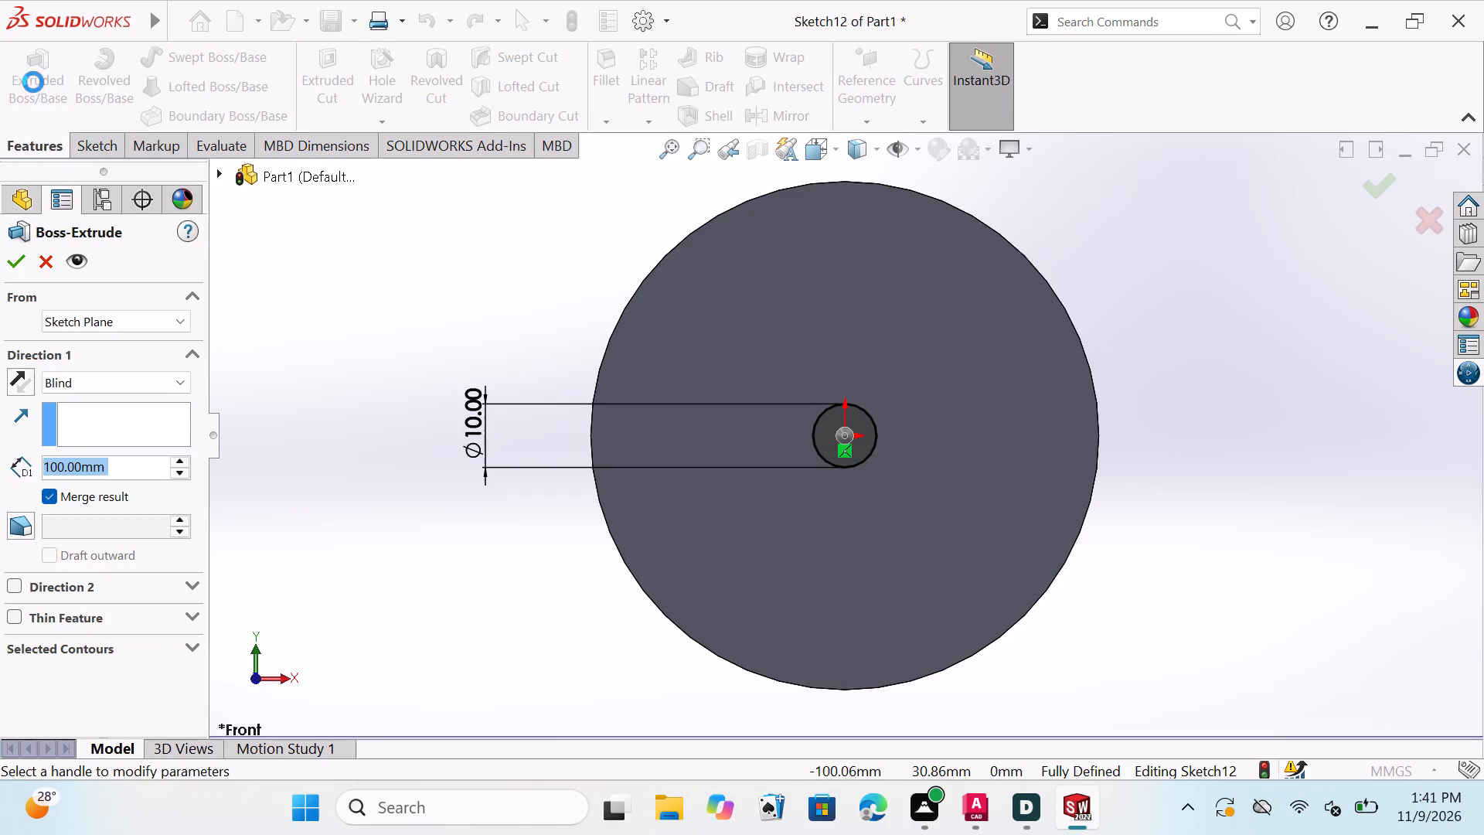
middle_drag(1269, 472, 1205, 507)
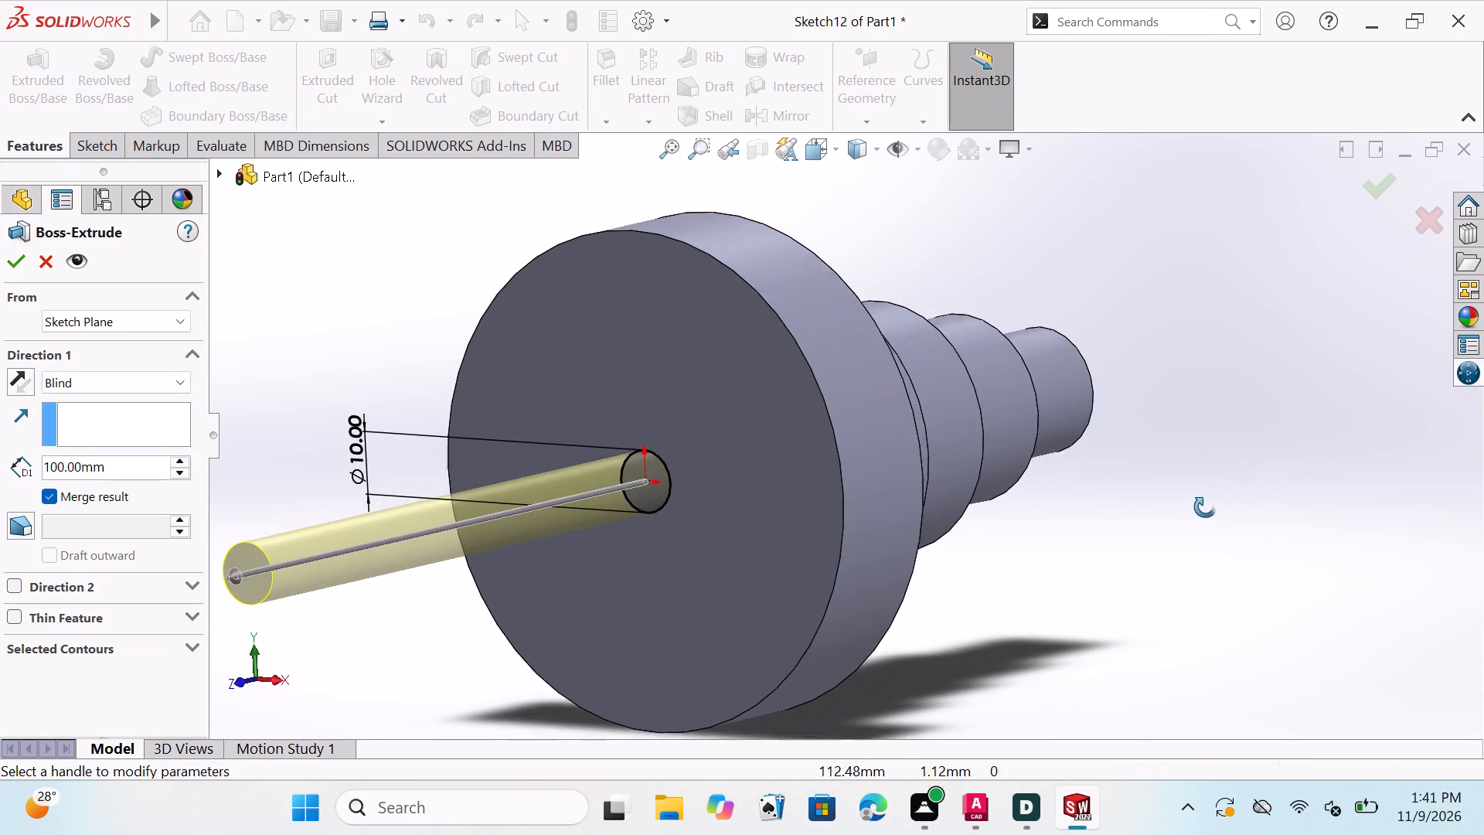
middle_drag(1205, 507, 1196, 516)
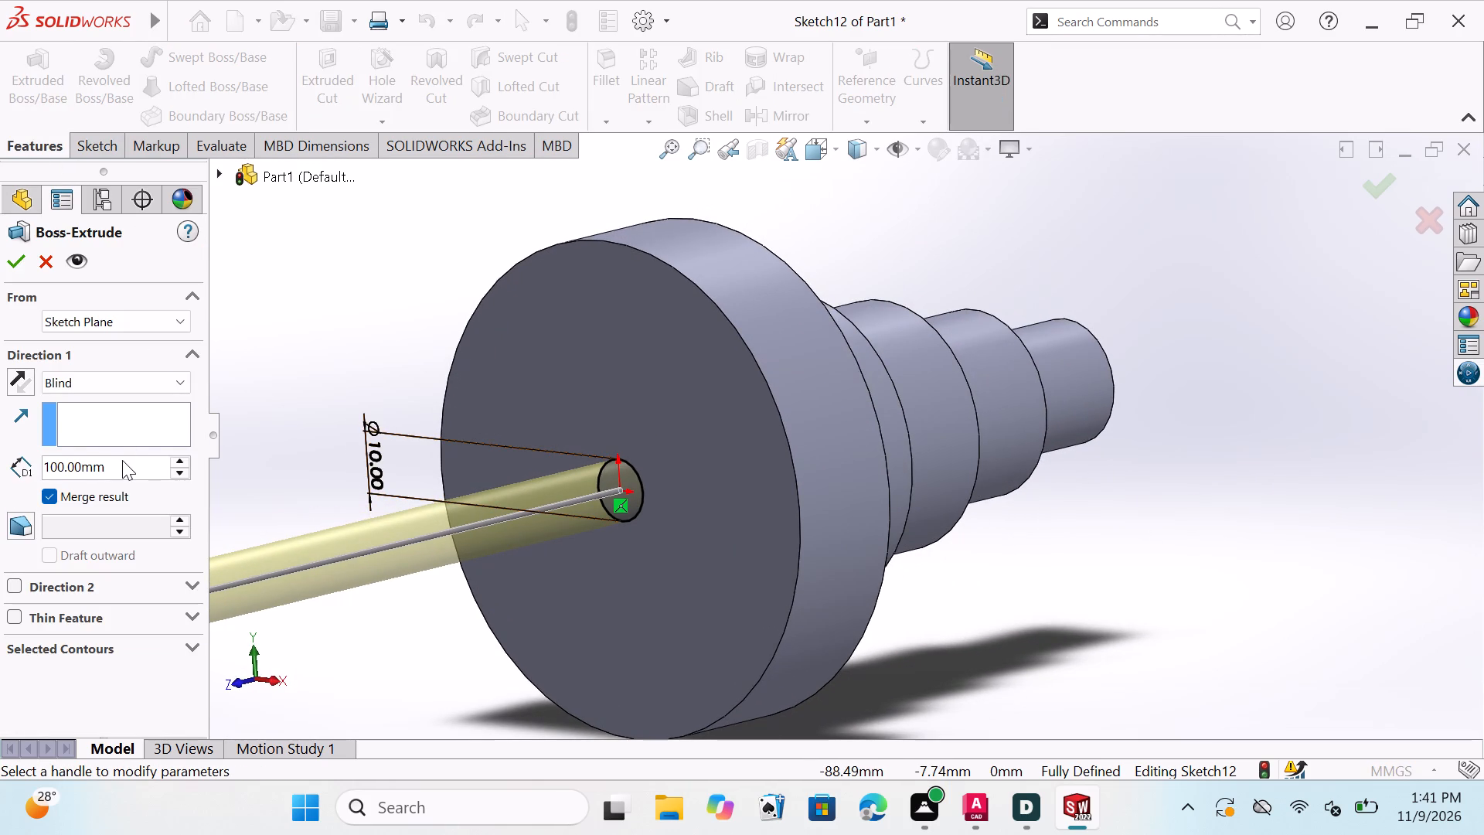
click(122, 460)
key(BackSpace)
key(BackSpace)
key(BackSpace)
key(BackSpace)
key(BackSpace)
key(BackSpace)
key(BackSpace)
key(BackSpace)
key(BackSpace)
key(BackSpace)
key(BackSpace)
key(BackSpace)
key(BackSpace)
key(BackSpace)
key(BackSpace)
key(BackSpace)
key(BackSpace)
key(BackSpace)
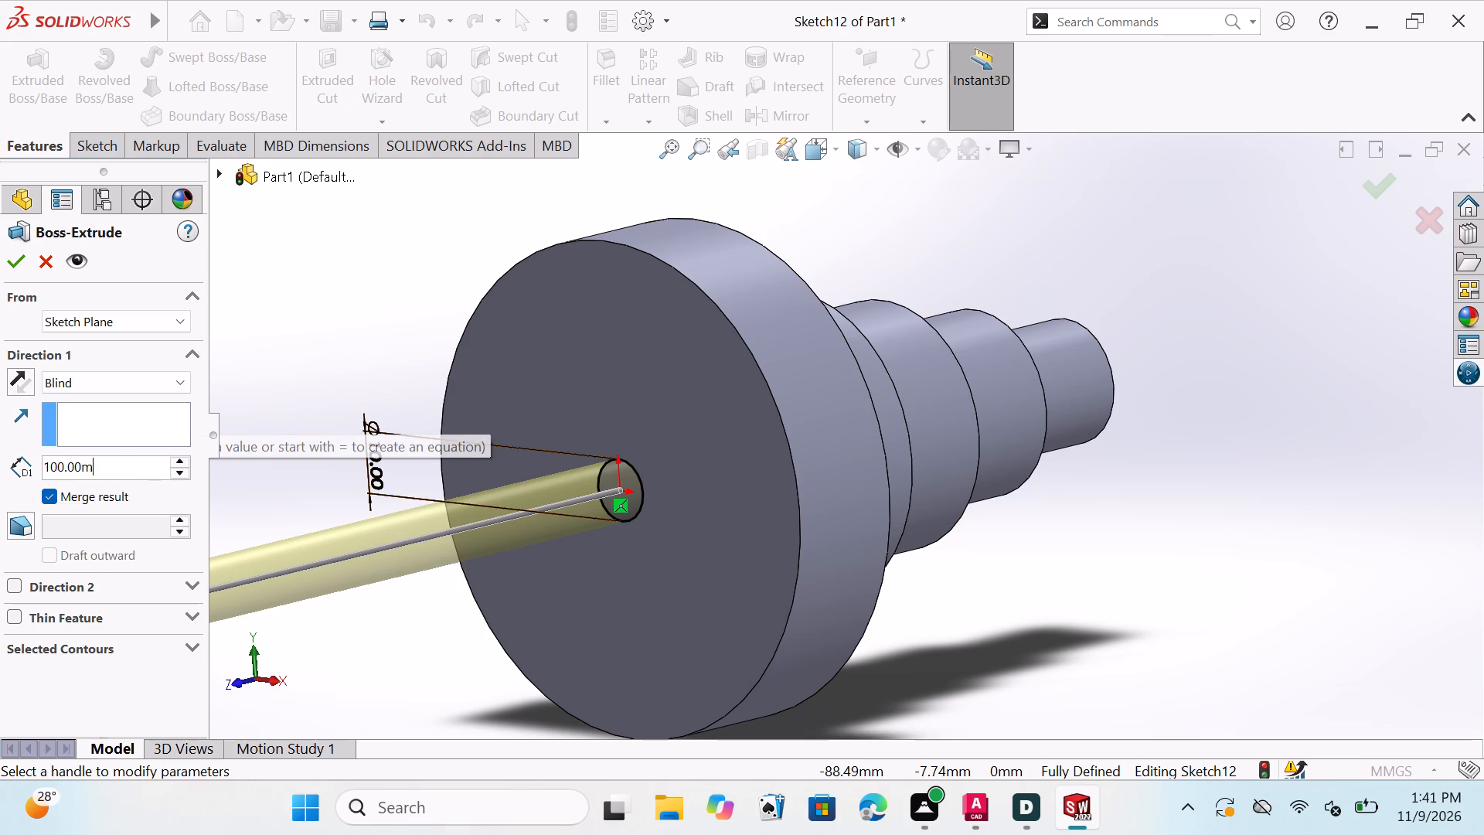
text(12)
key(0)
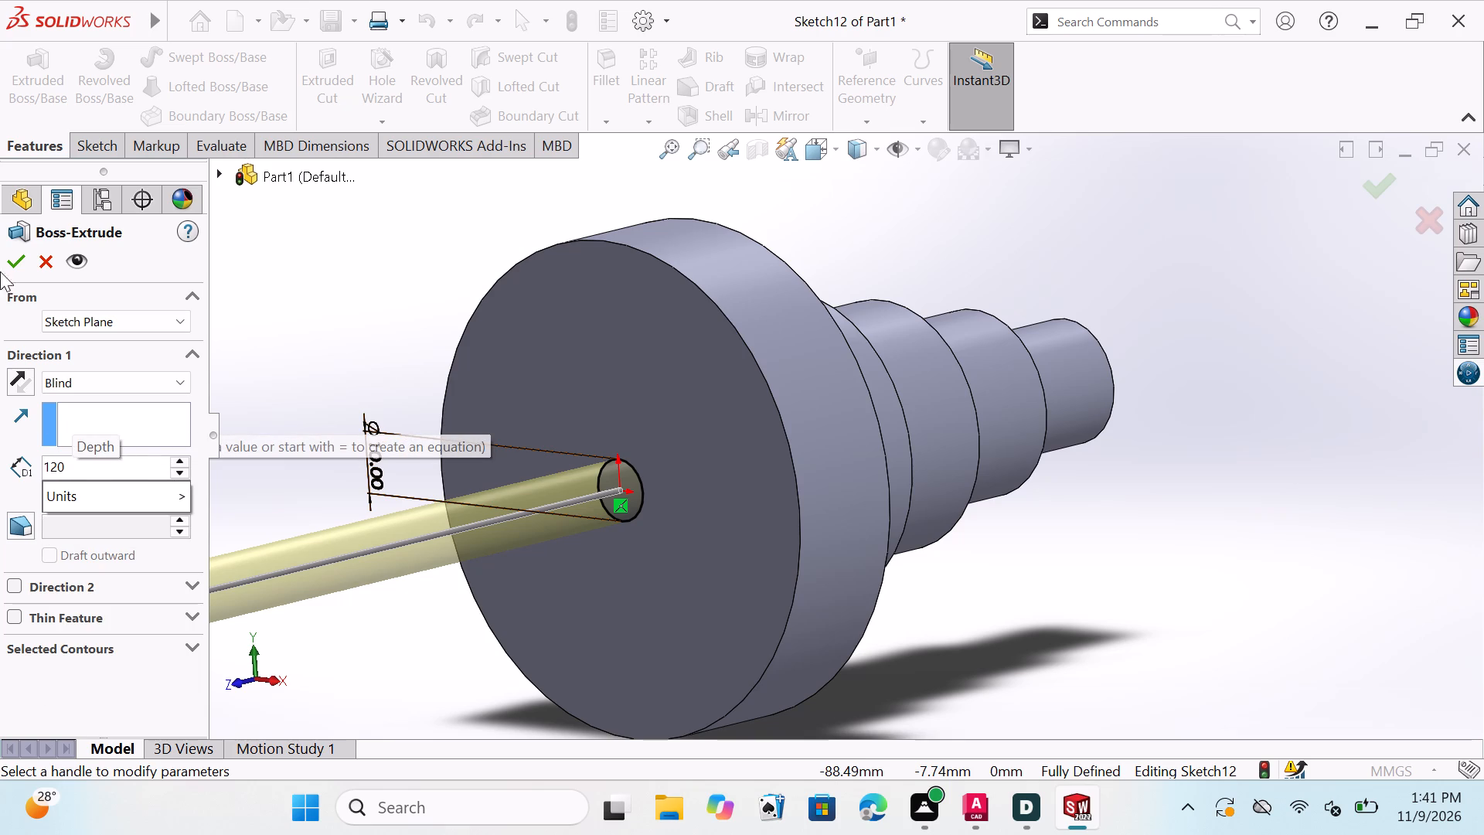
click(27, 385)
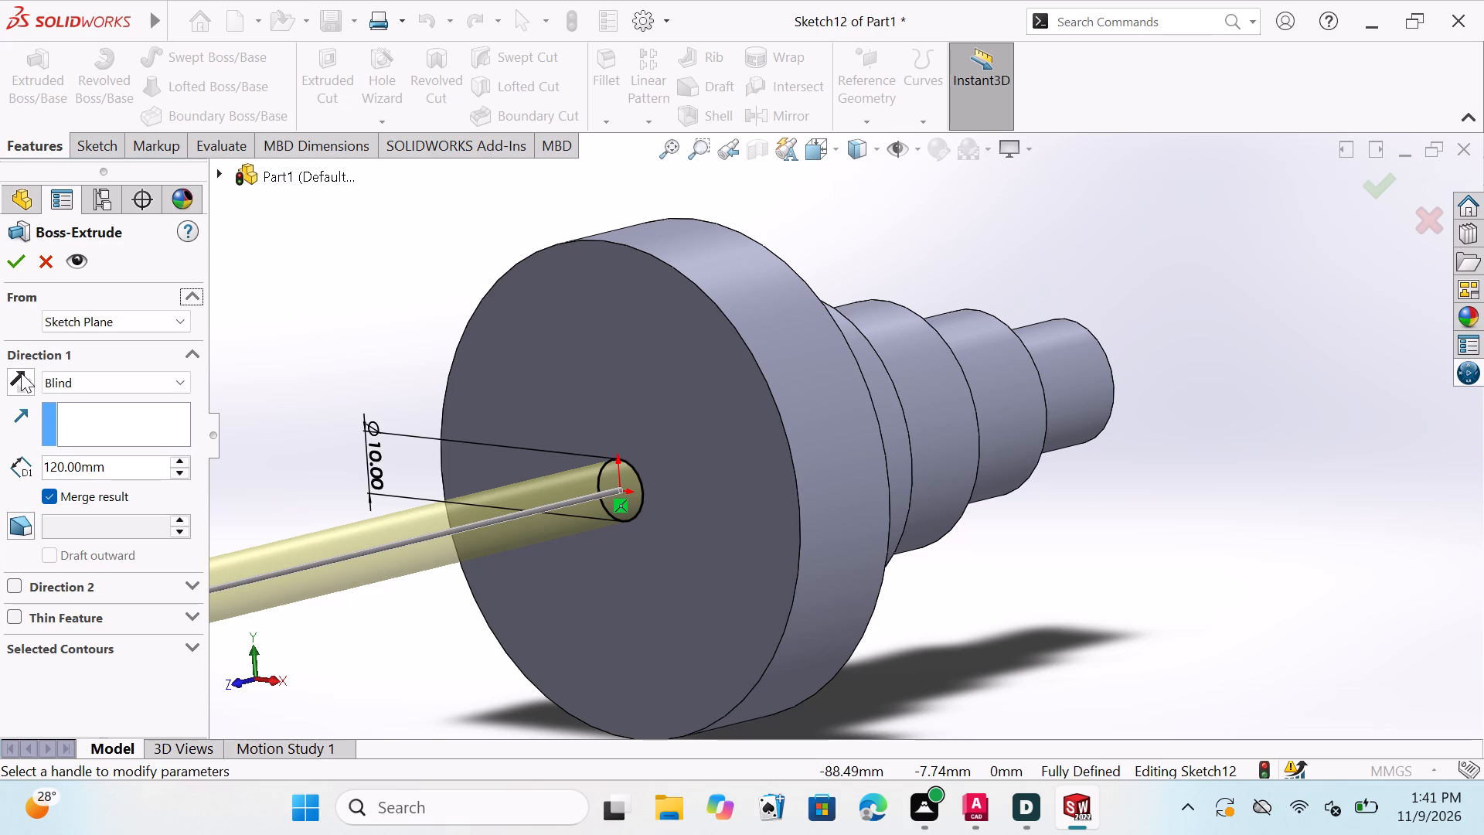
click(21, 373)
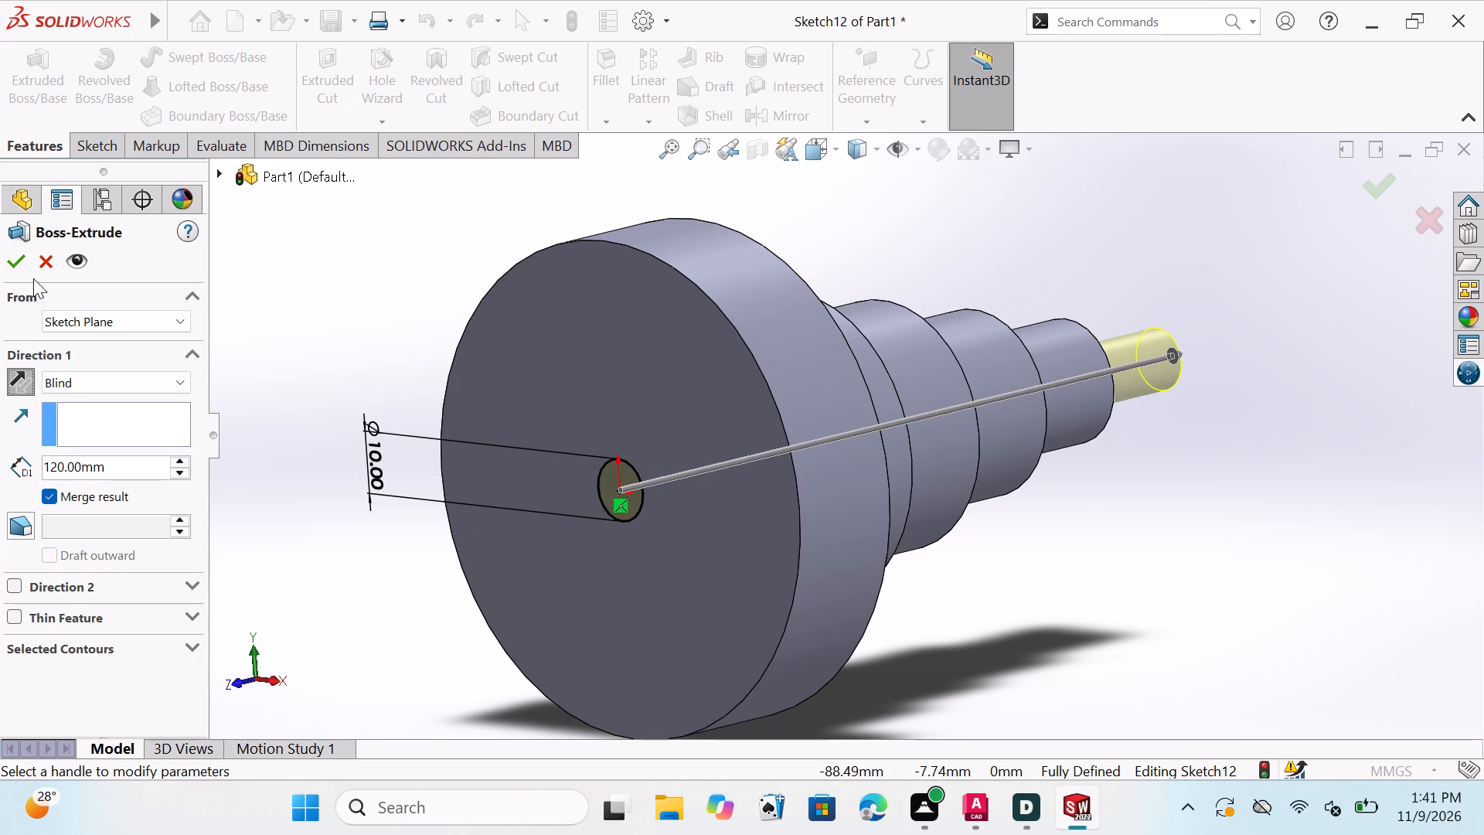
click(6, 254)
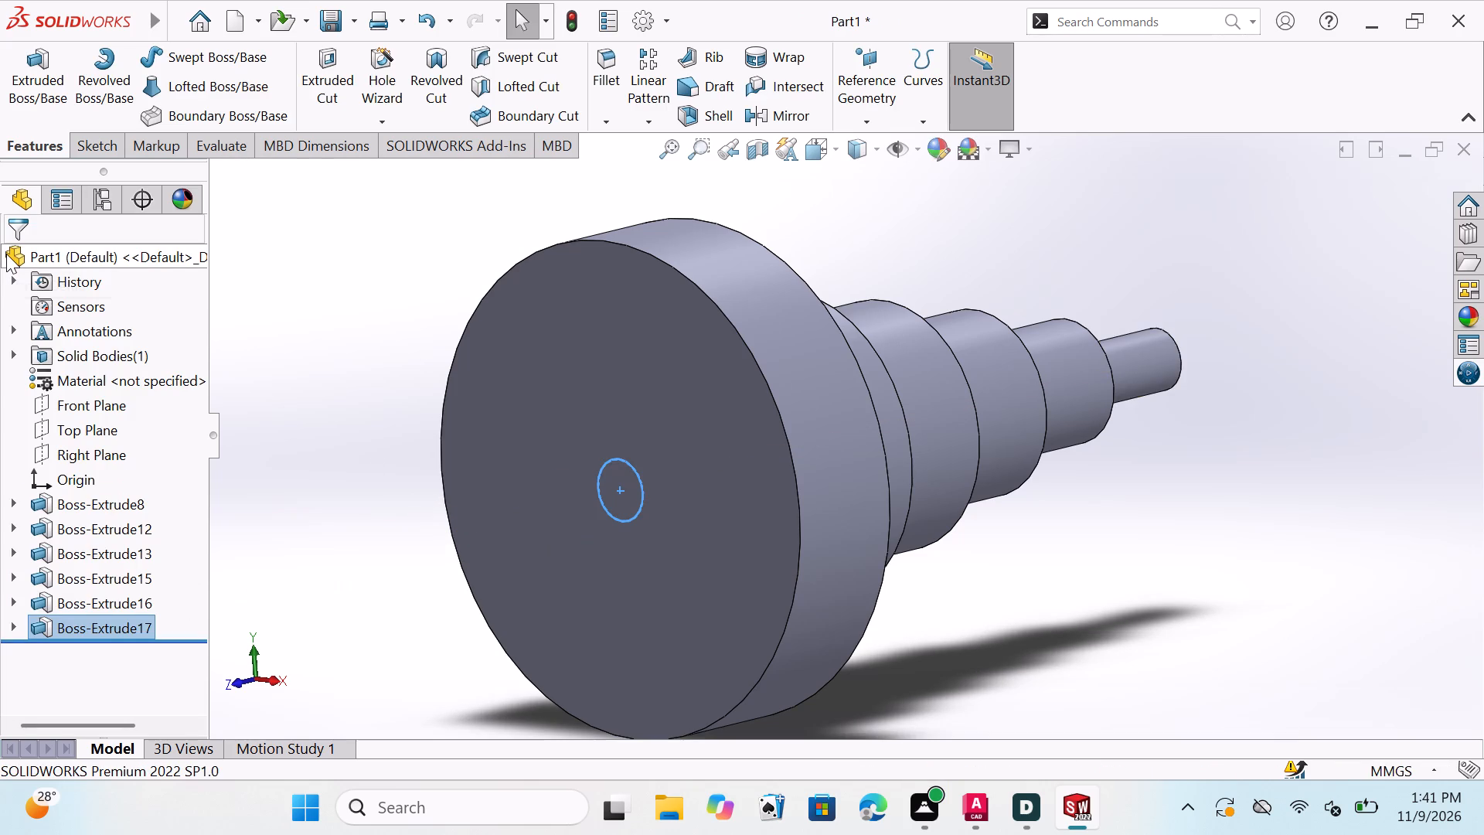
Sketch a circle about 20.5 mm in diameter on the disc's front face, centred on the origin, viewed normal to the Front Plane.
scroll(720, 472, down, 1)
scroll(720, 472, up, 2)
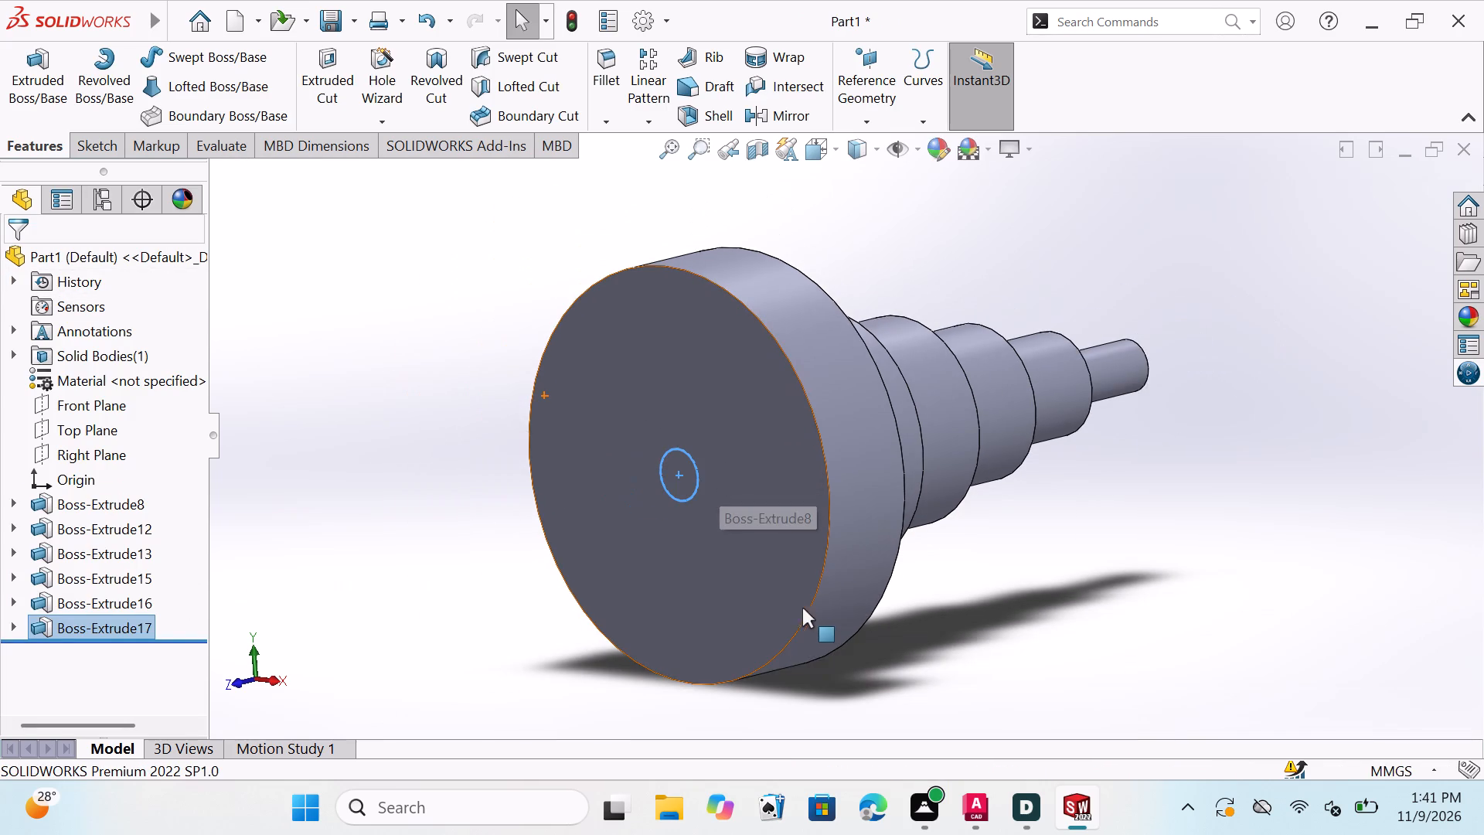
click(106, 404)
click(224, 373)
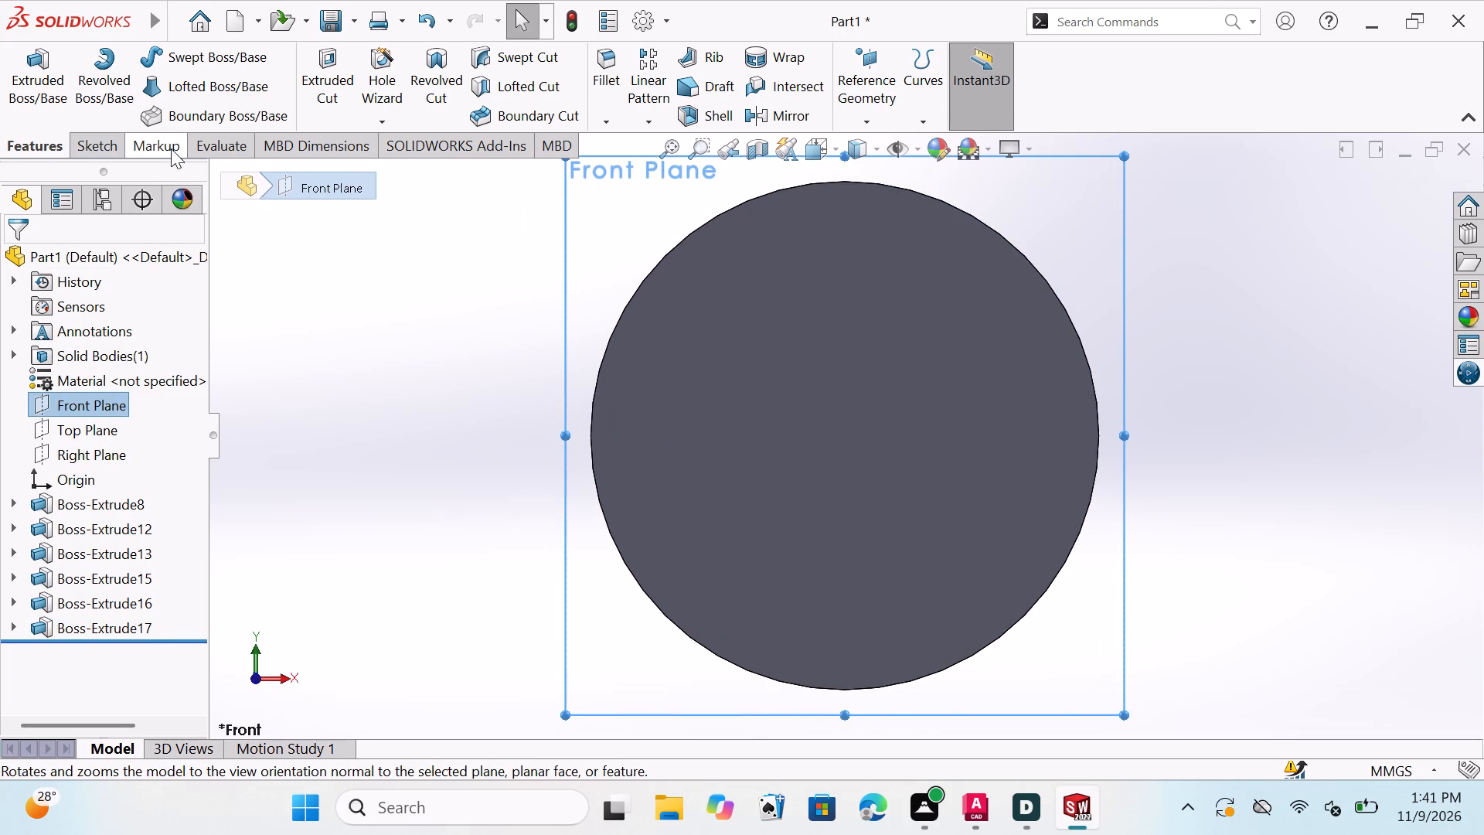
click(89, 140)
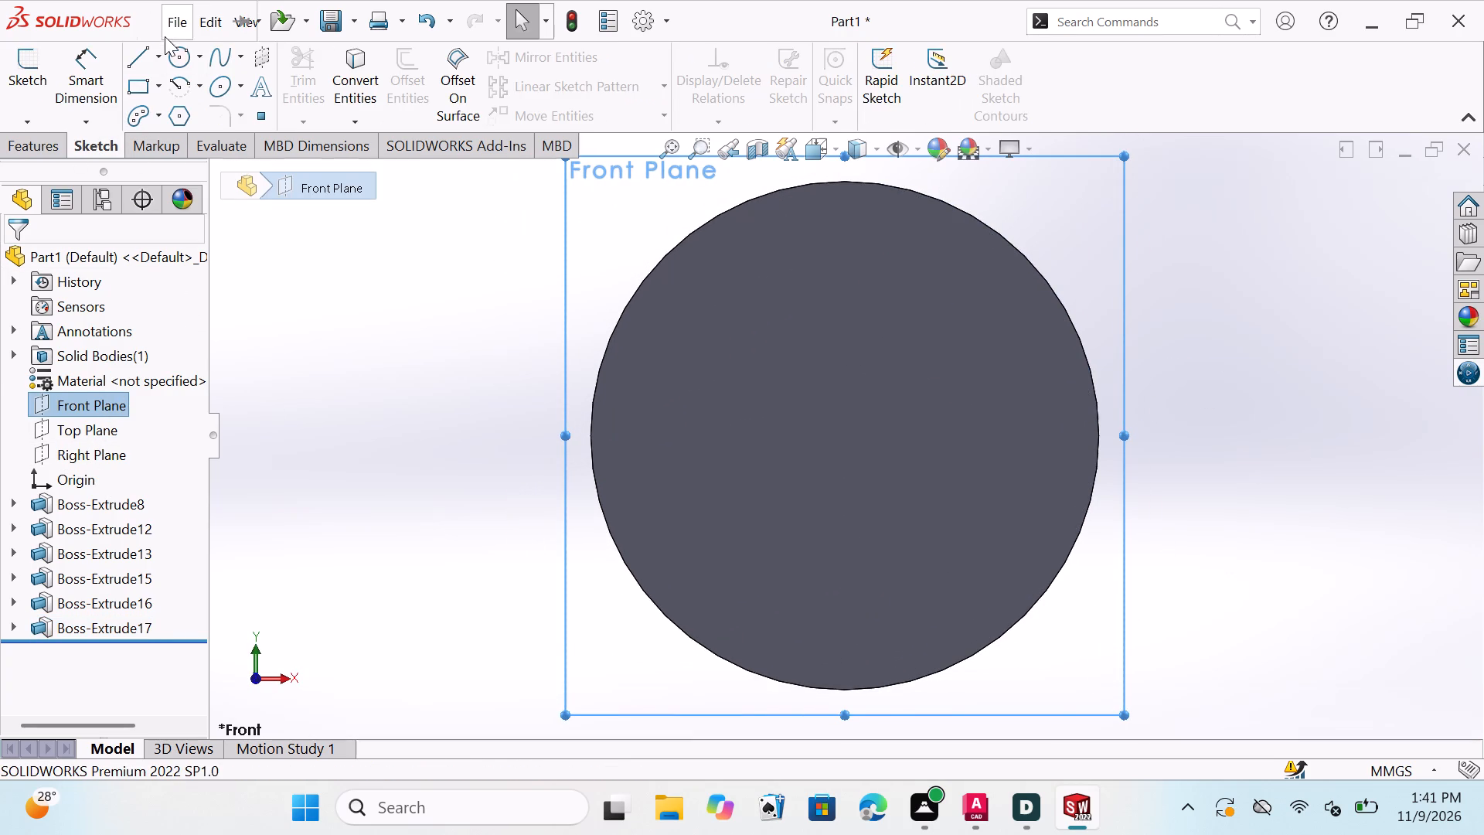
click(519, 394)
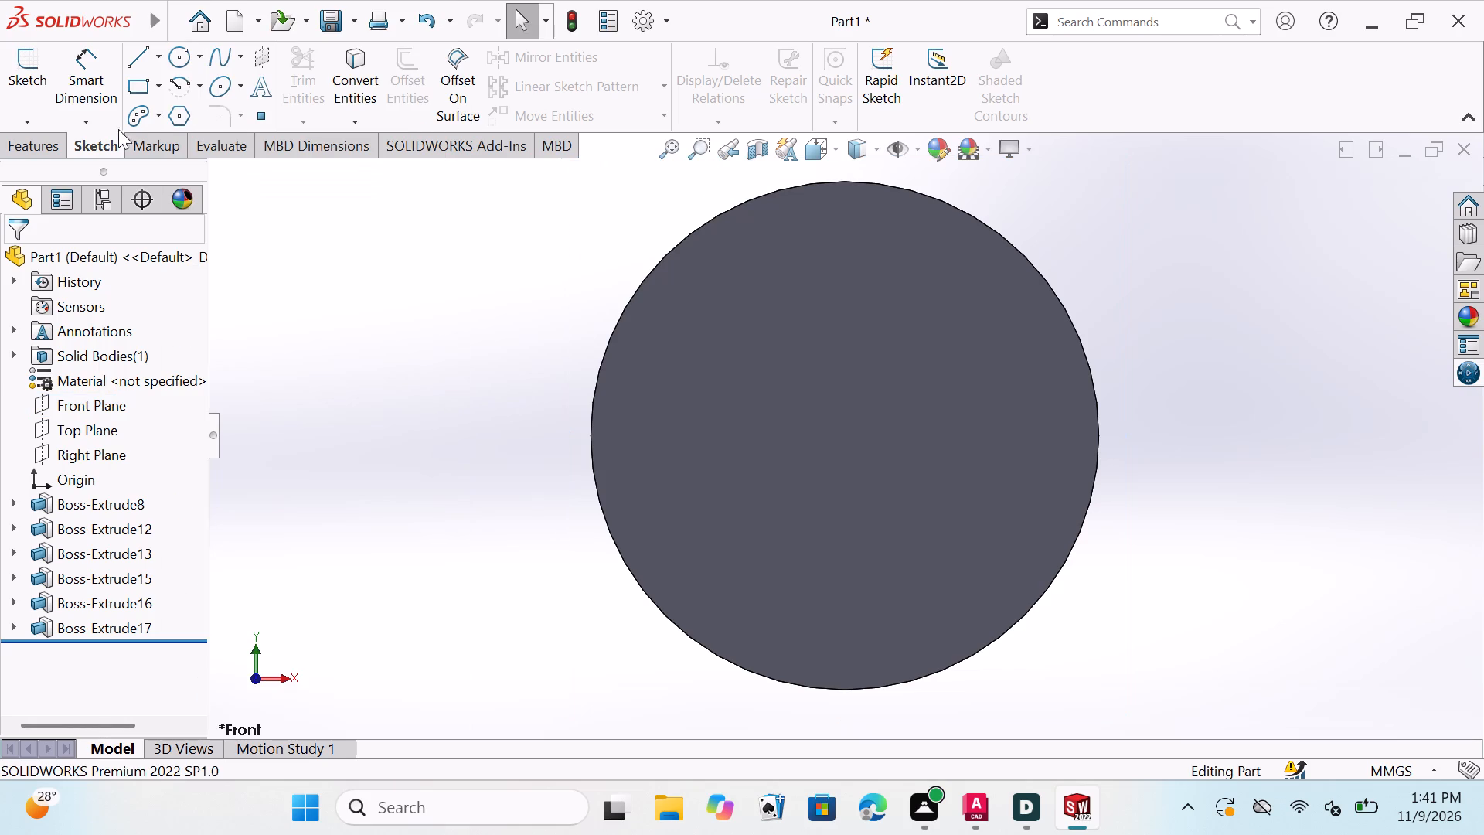
click(176, 53)
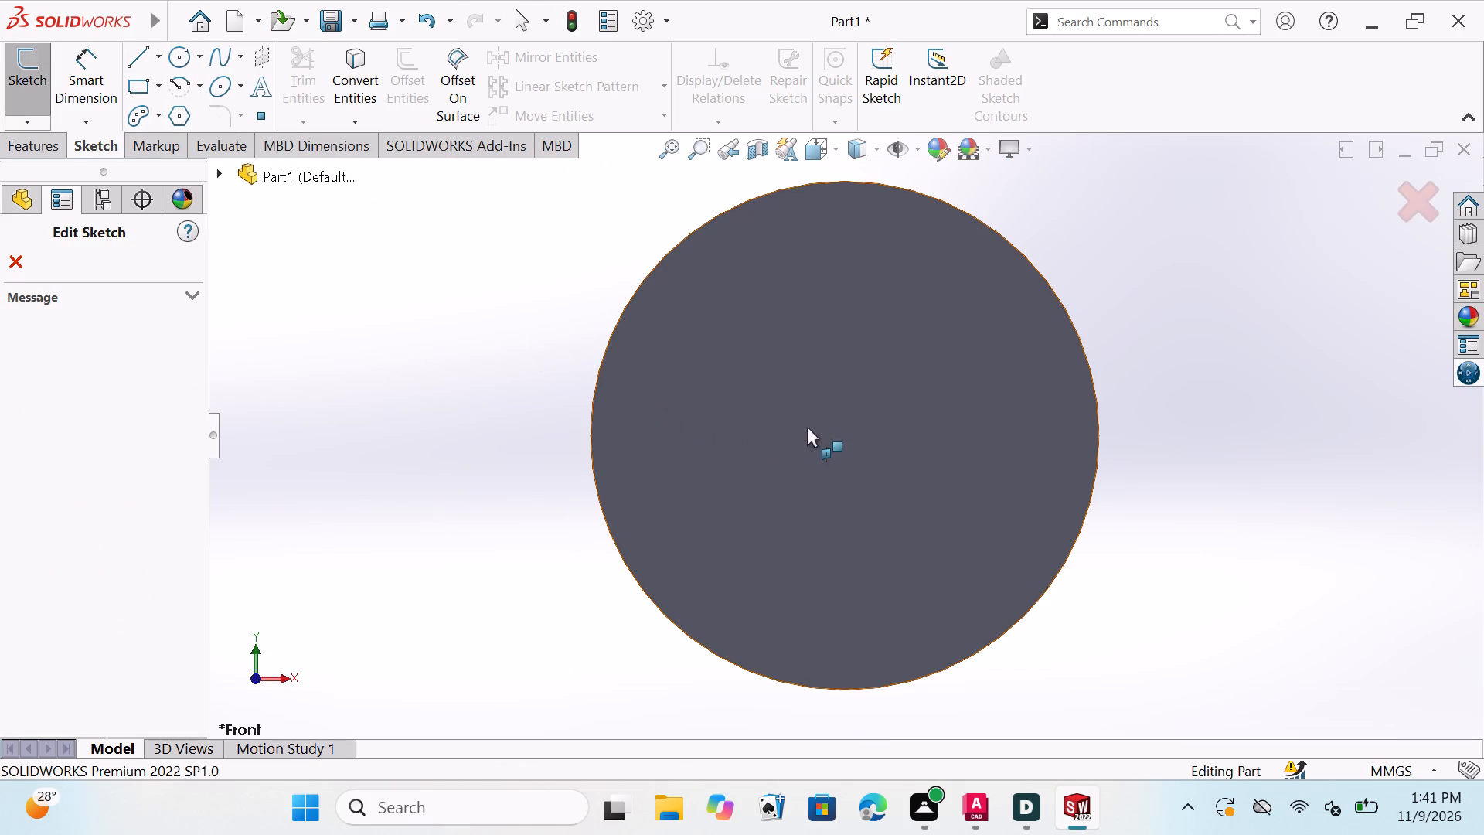
click(774, 464)
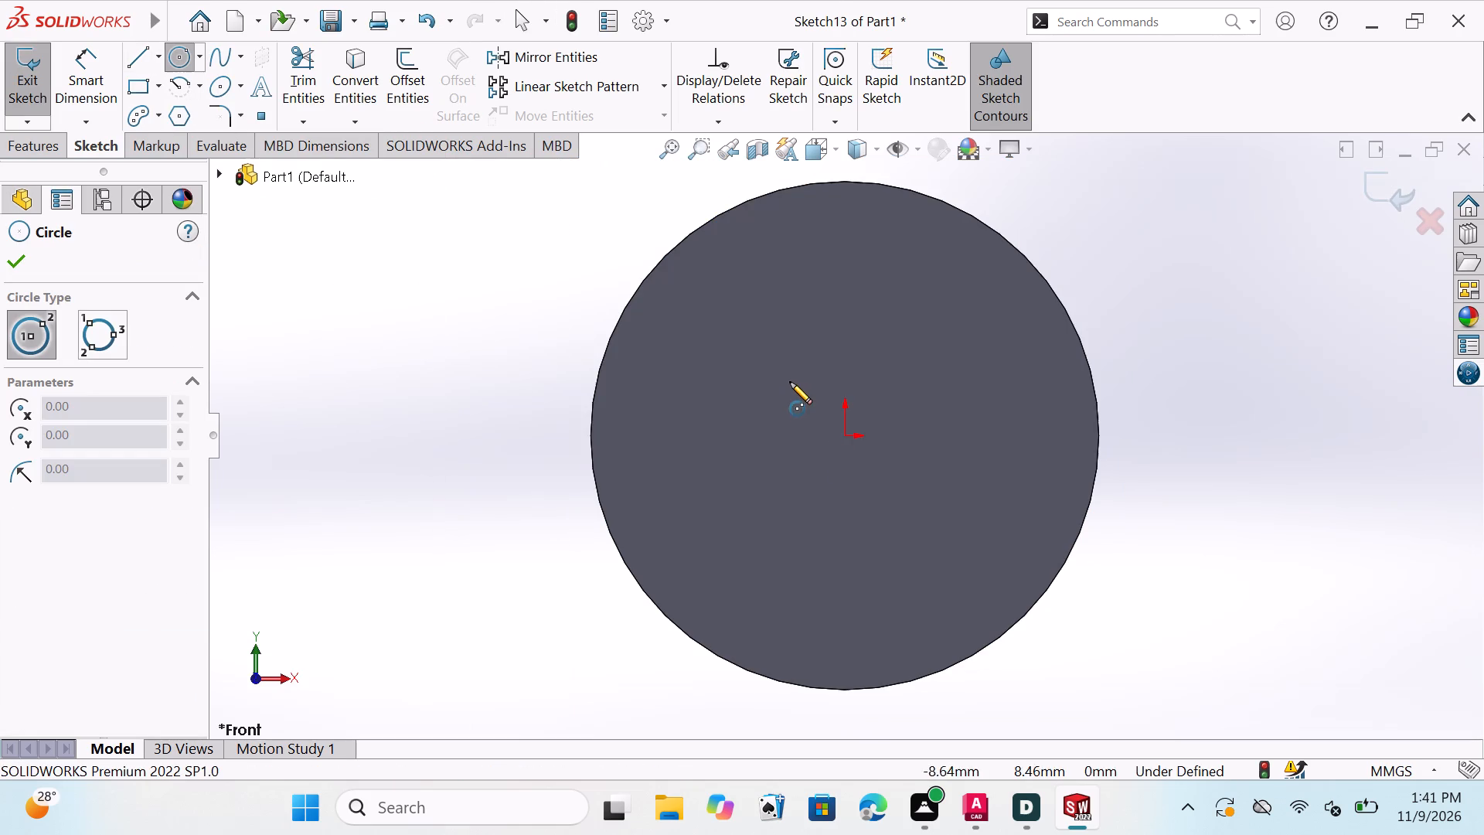
click(846, 436)
click(904, 407)
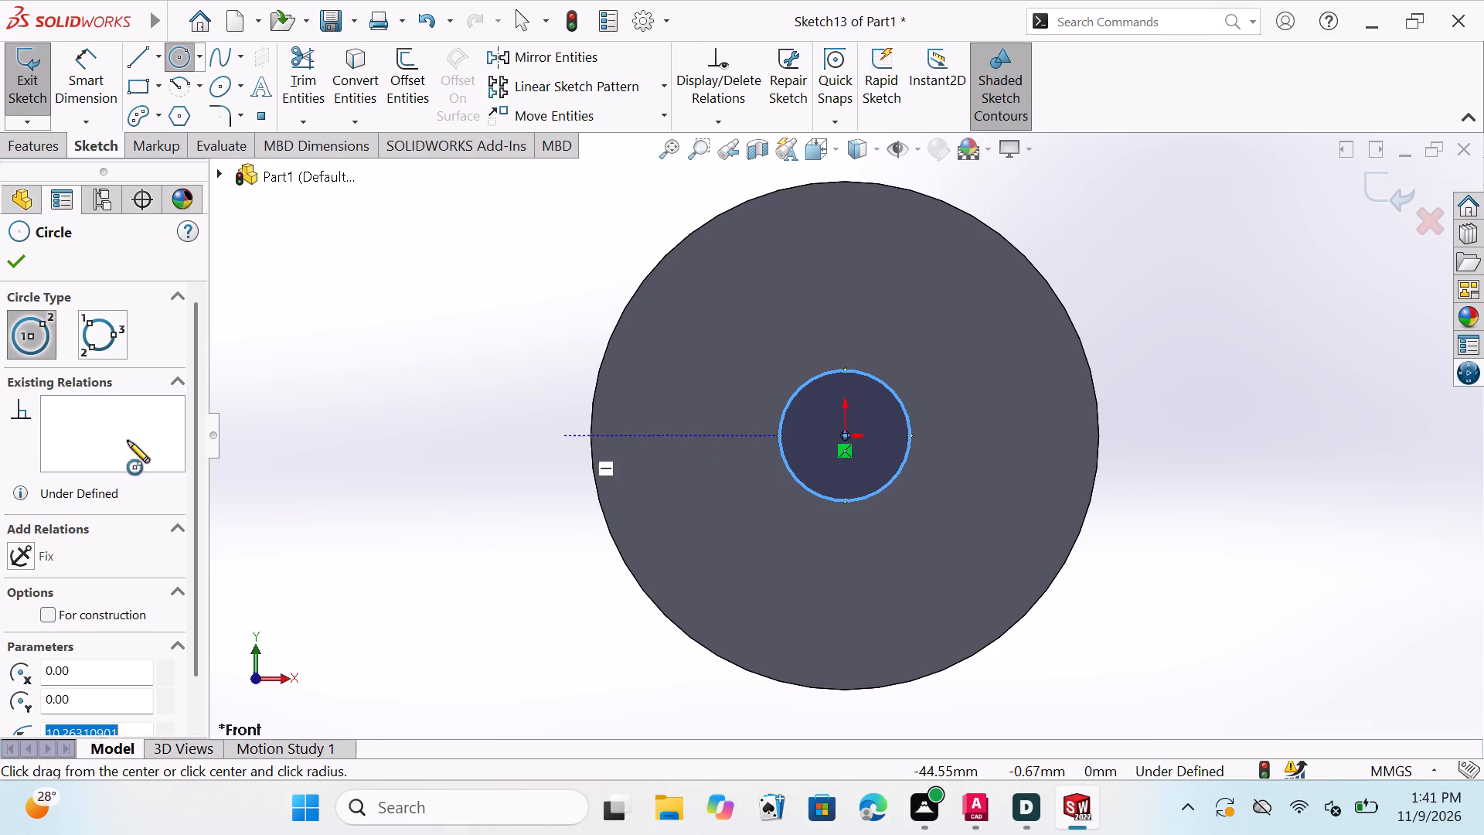
click(11, 257)
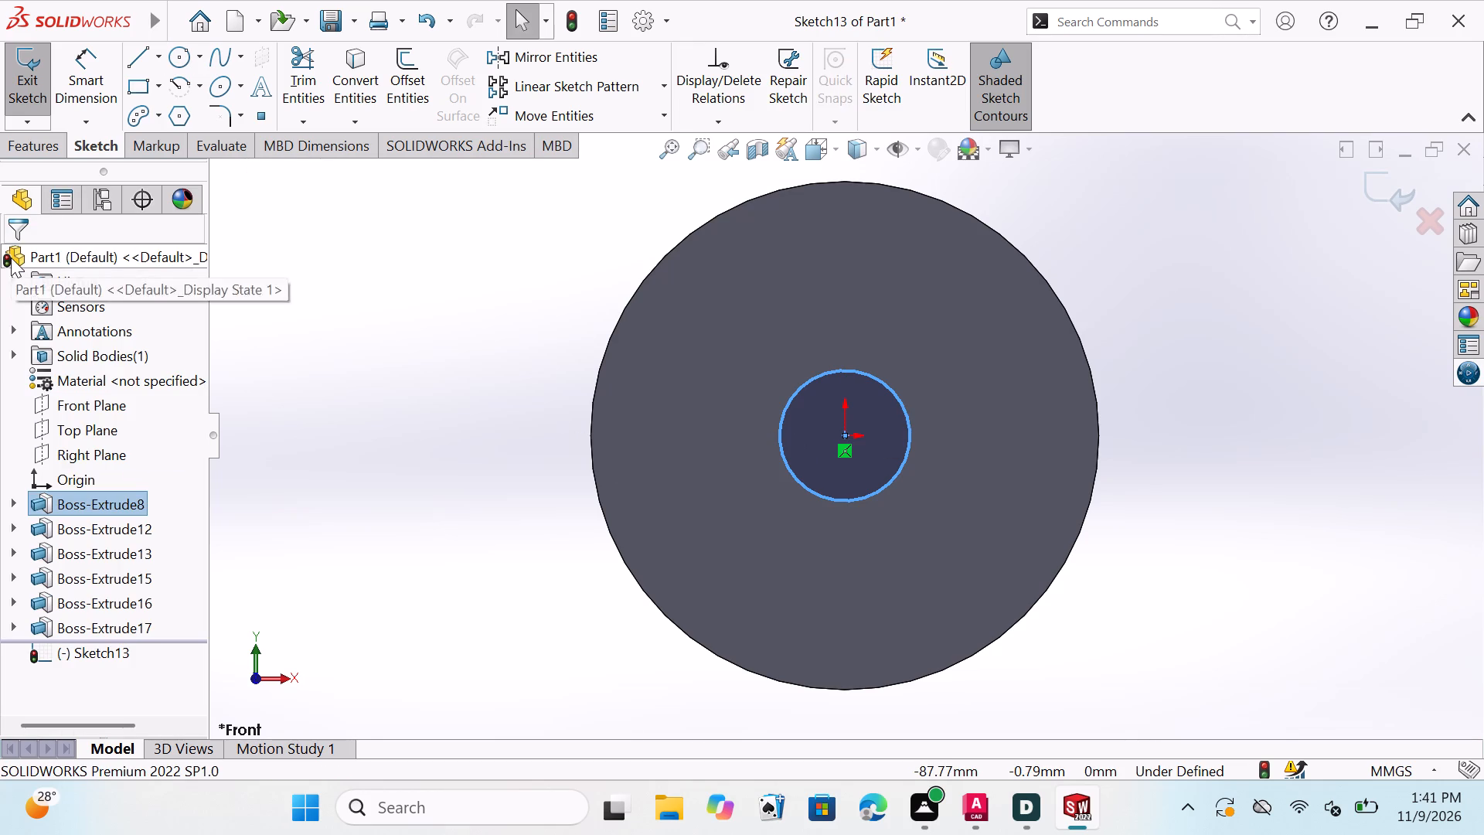
Dimension the new circle on the disc's front face to a diameter of 5 mm.
click(80, 73)
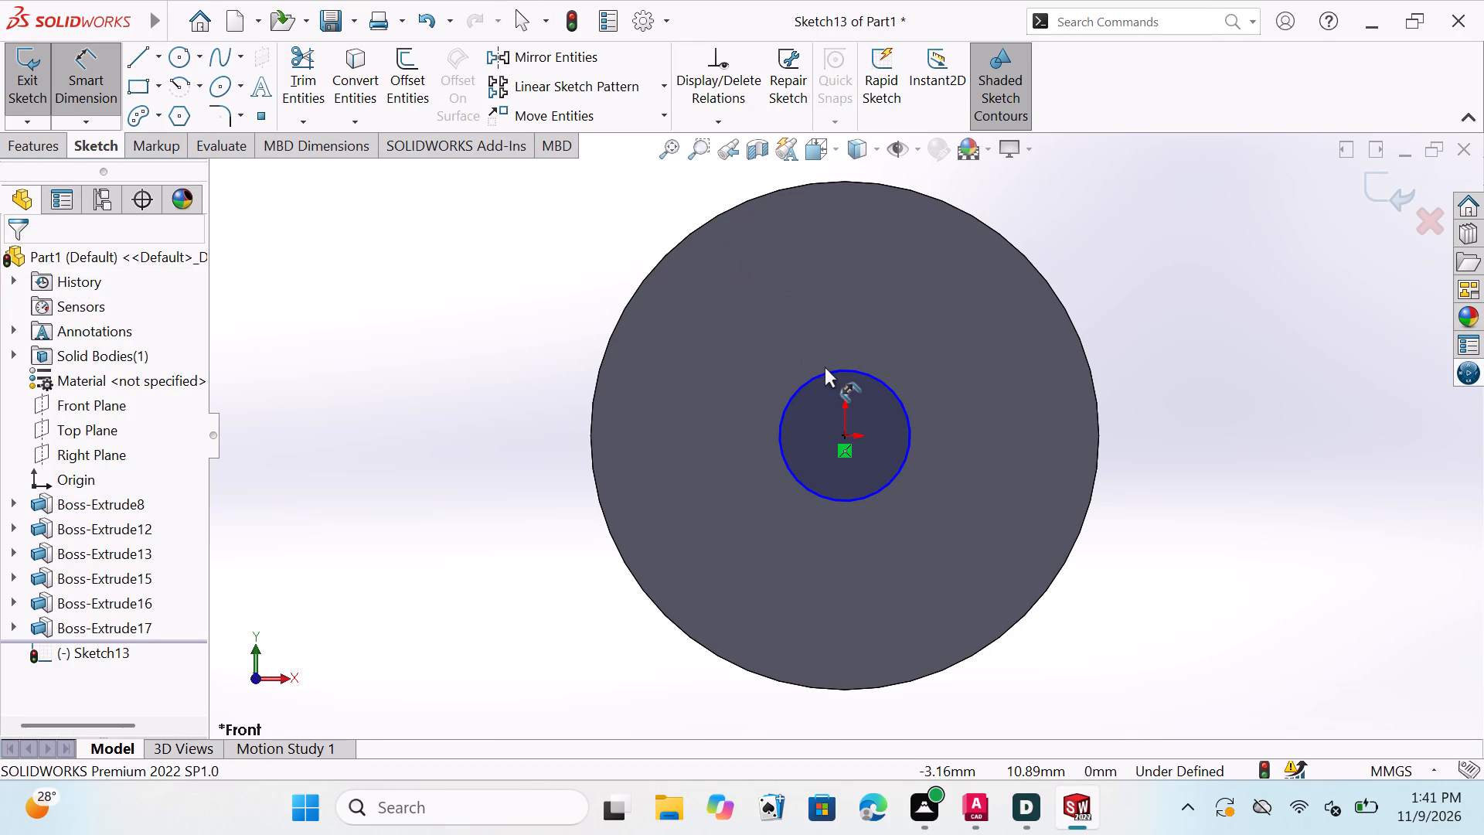
click(825, 375)
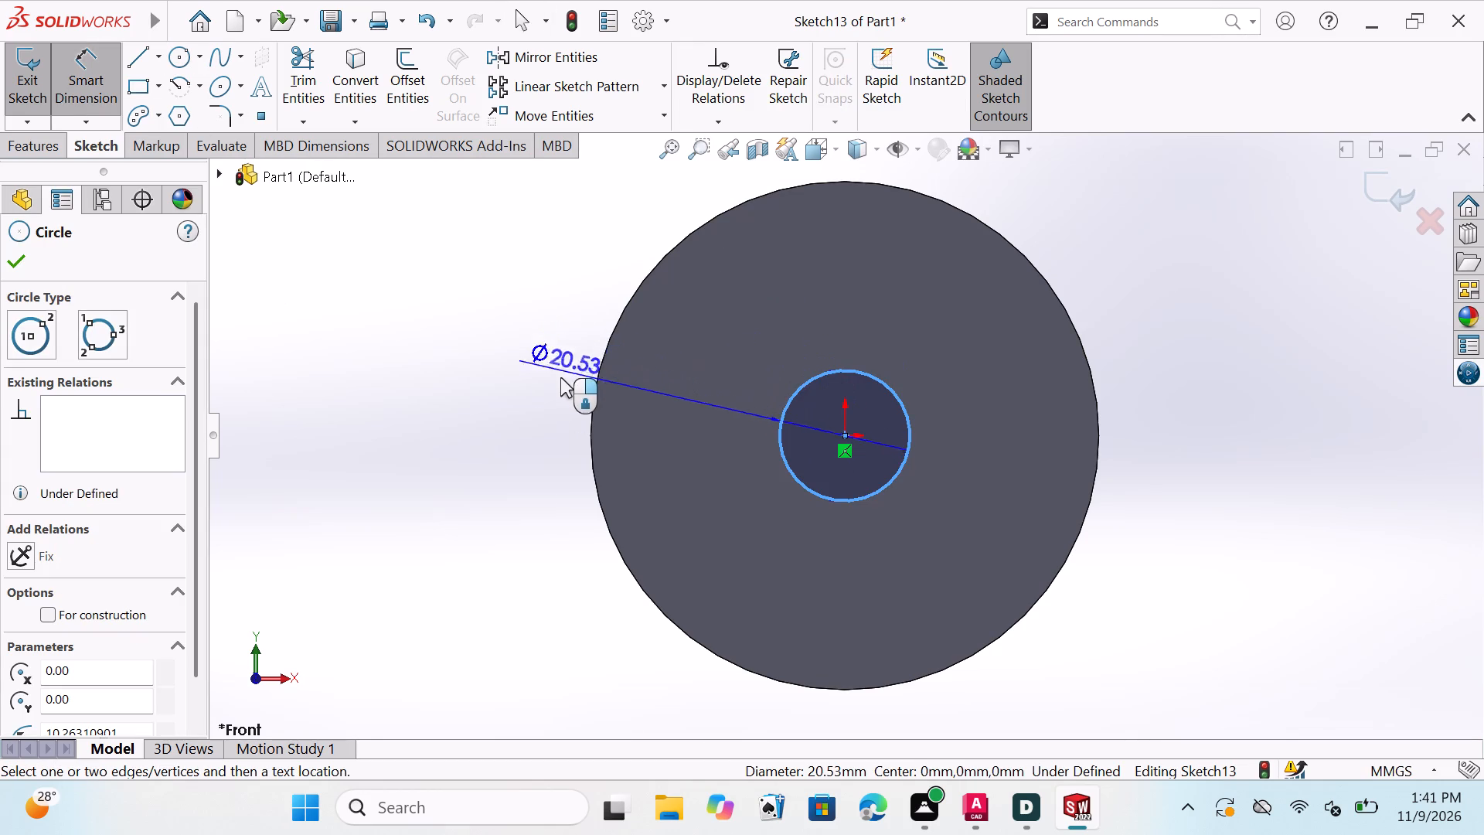
click(554, 382)
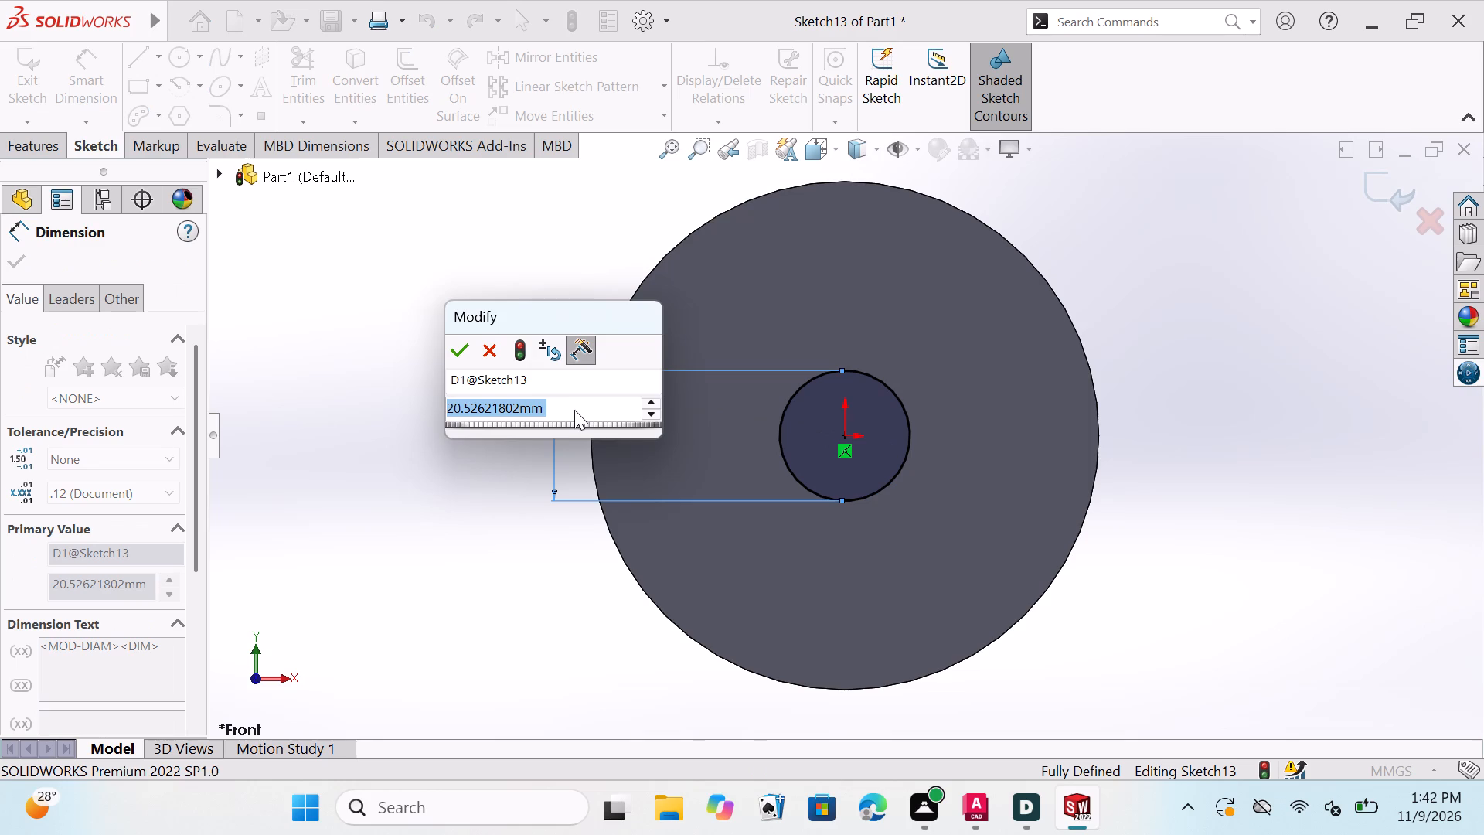
click(574, 410)
key(BackSpace)
key(BackSpace)
key(BackSpace)
key(BackSpace)
key(BackSpace)
key(BackSpace)
key(BackSpace)
key(BackSpace)
key(BackSpace)
key(BackSpace)
key(BackSpace)
key(BackSpace)
key(BackSpace)
key(BackSpace)
key(BackSpace)
key(BackSpace)
key(BackSpace)
key(BackSpace)
key(BackSpace)
key(BackSpace)
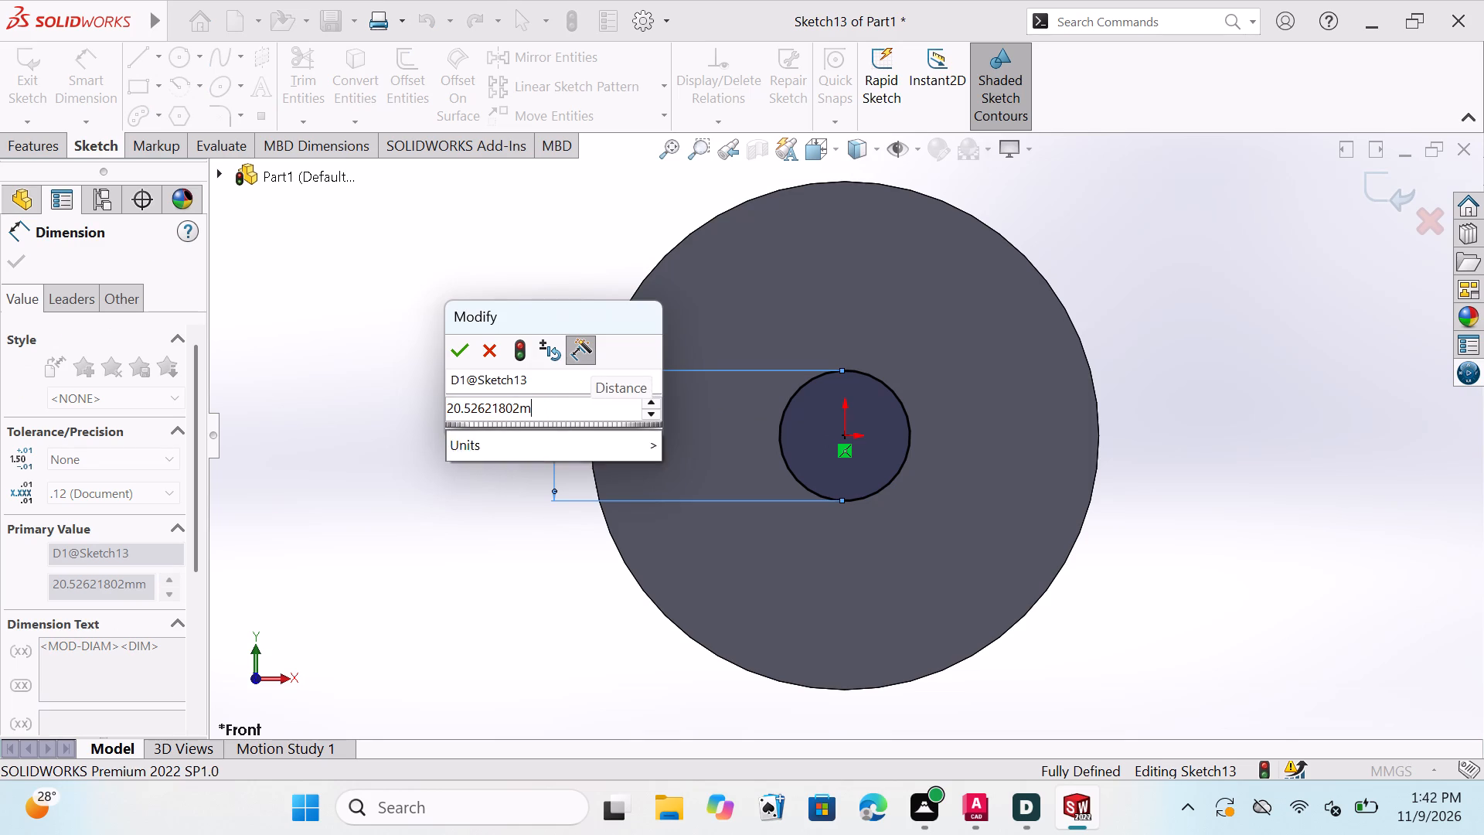
key(5)
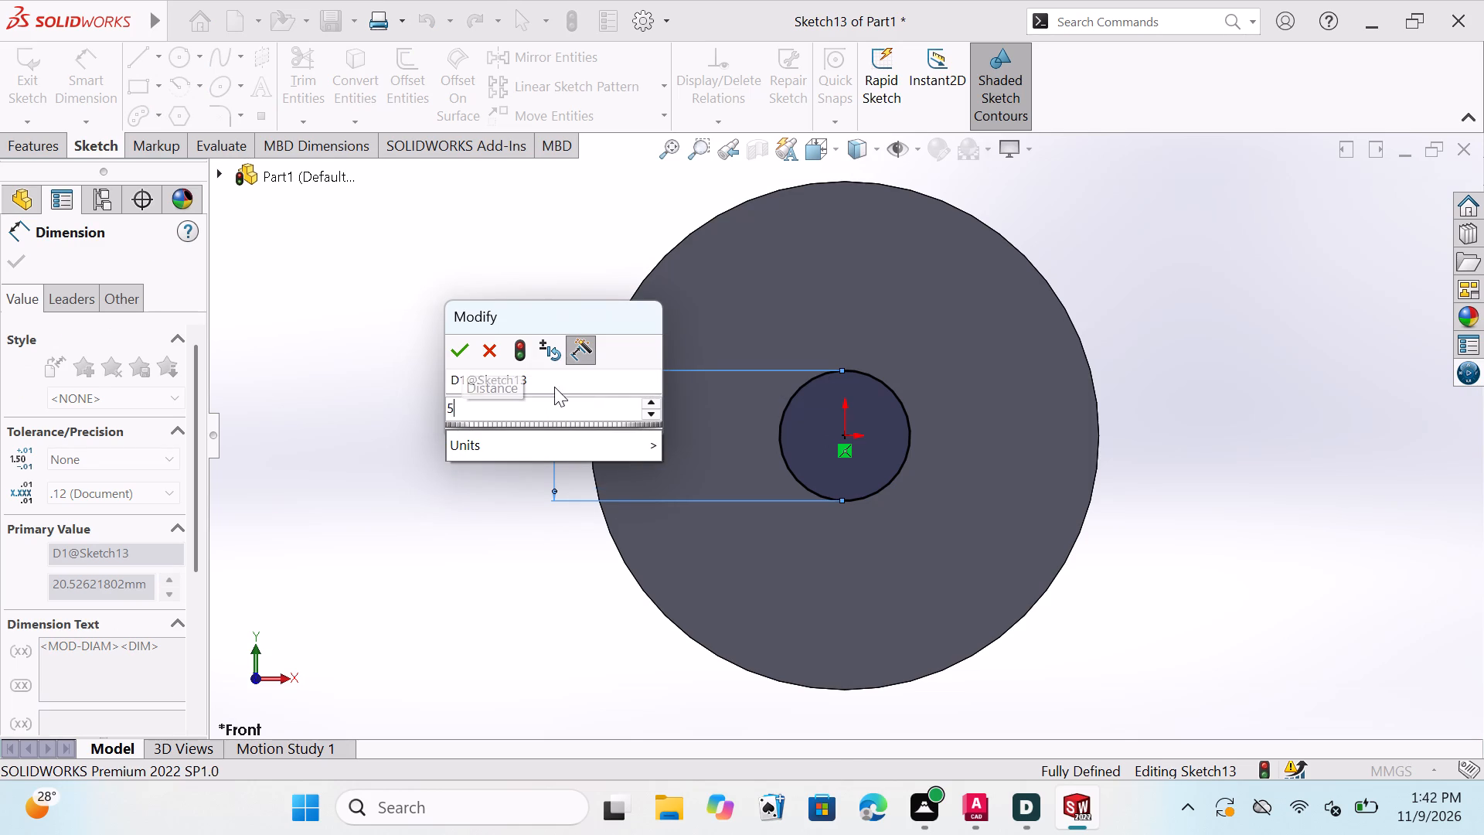
click(454, 349)
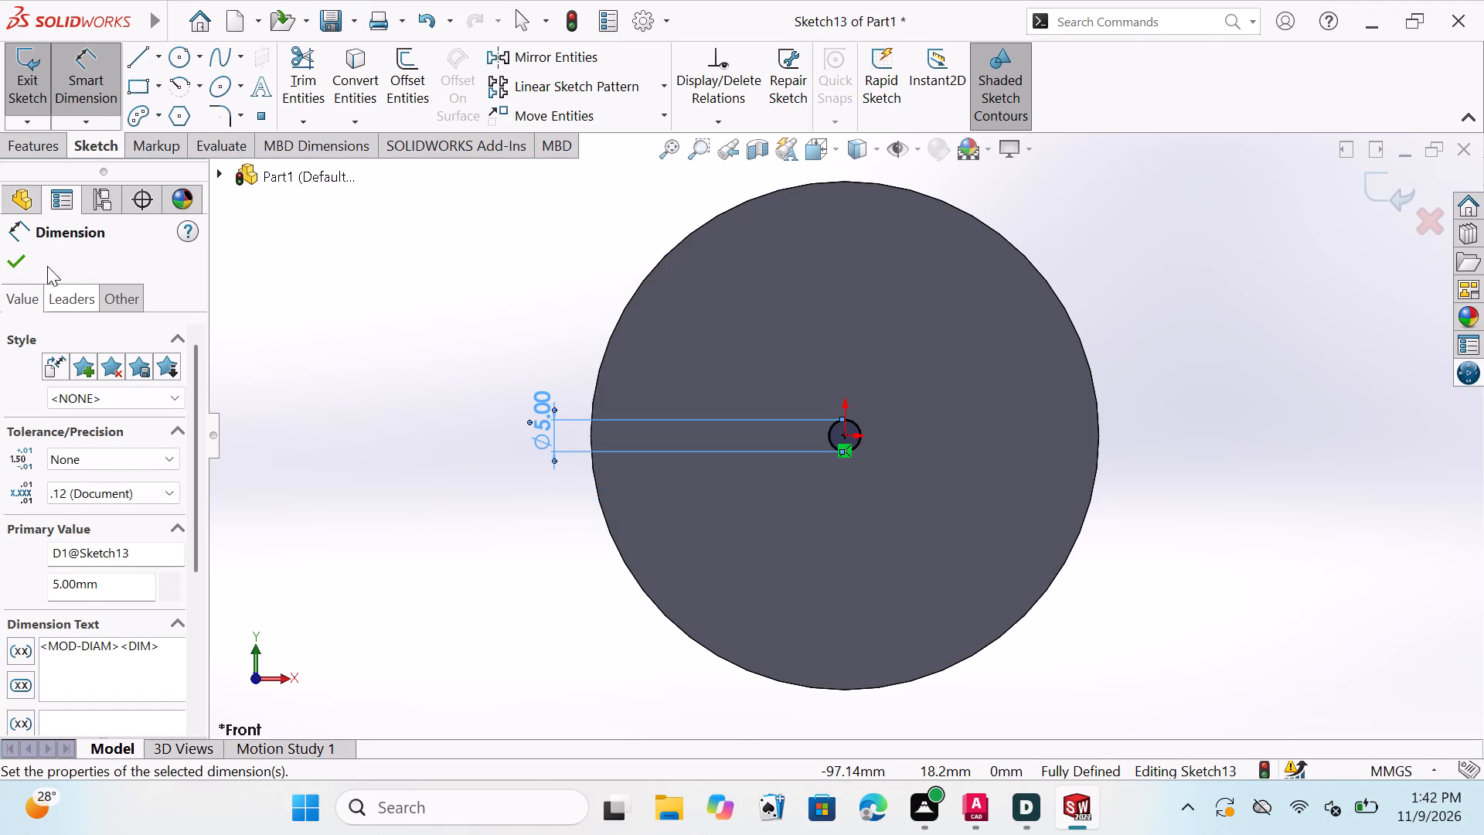
click(12, 256)
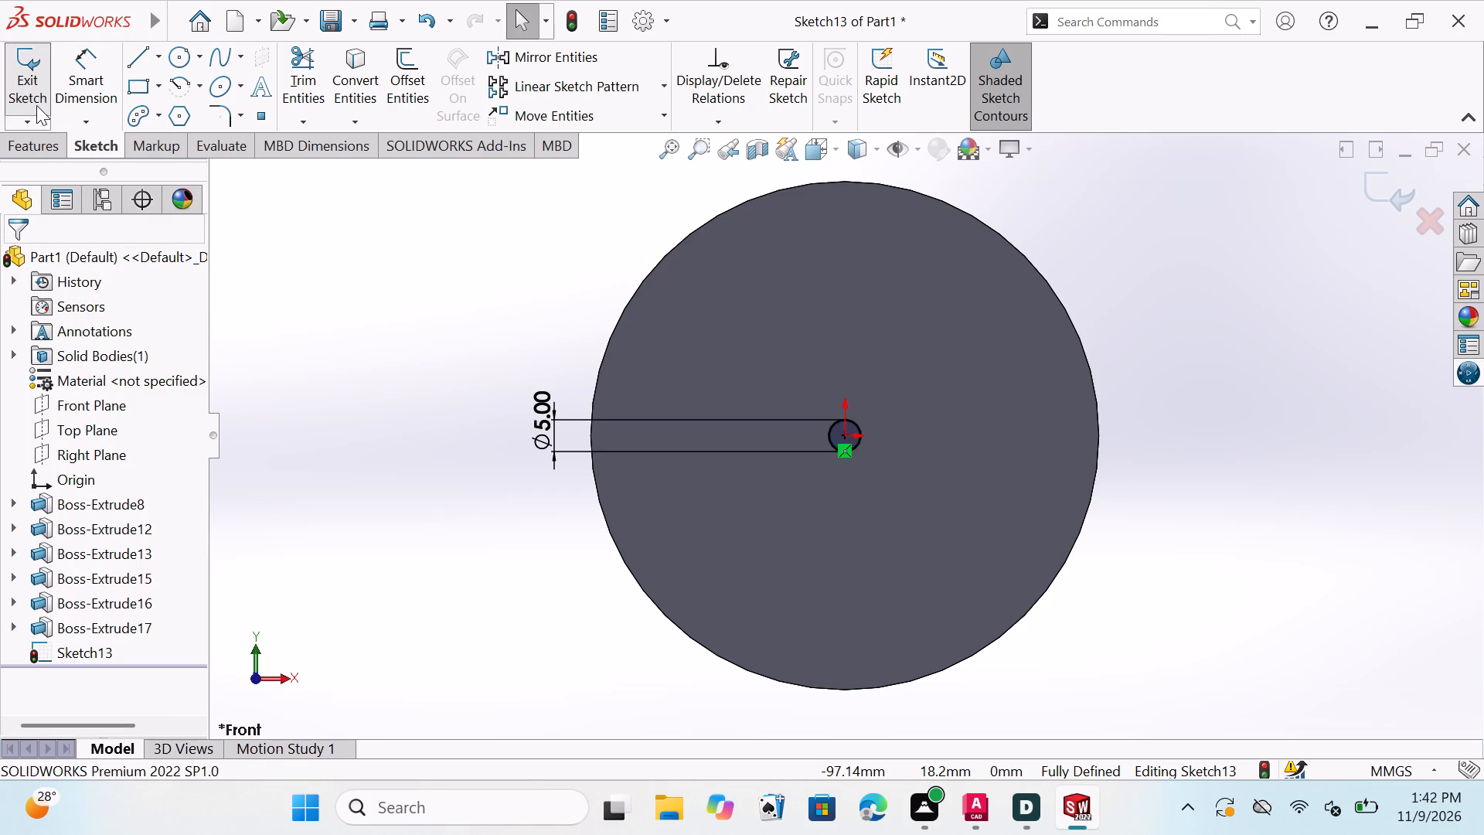
Extrude the 5 mm circle 140 mm in the reversed direction, through the disc and stepped sections, with merged result.
click(24, 141)
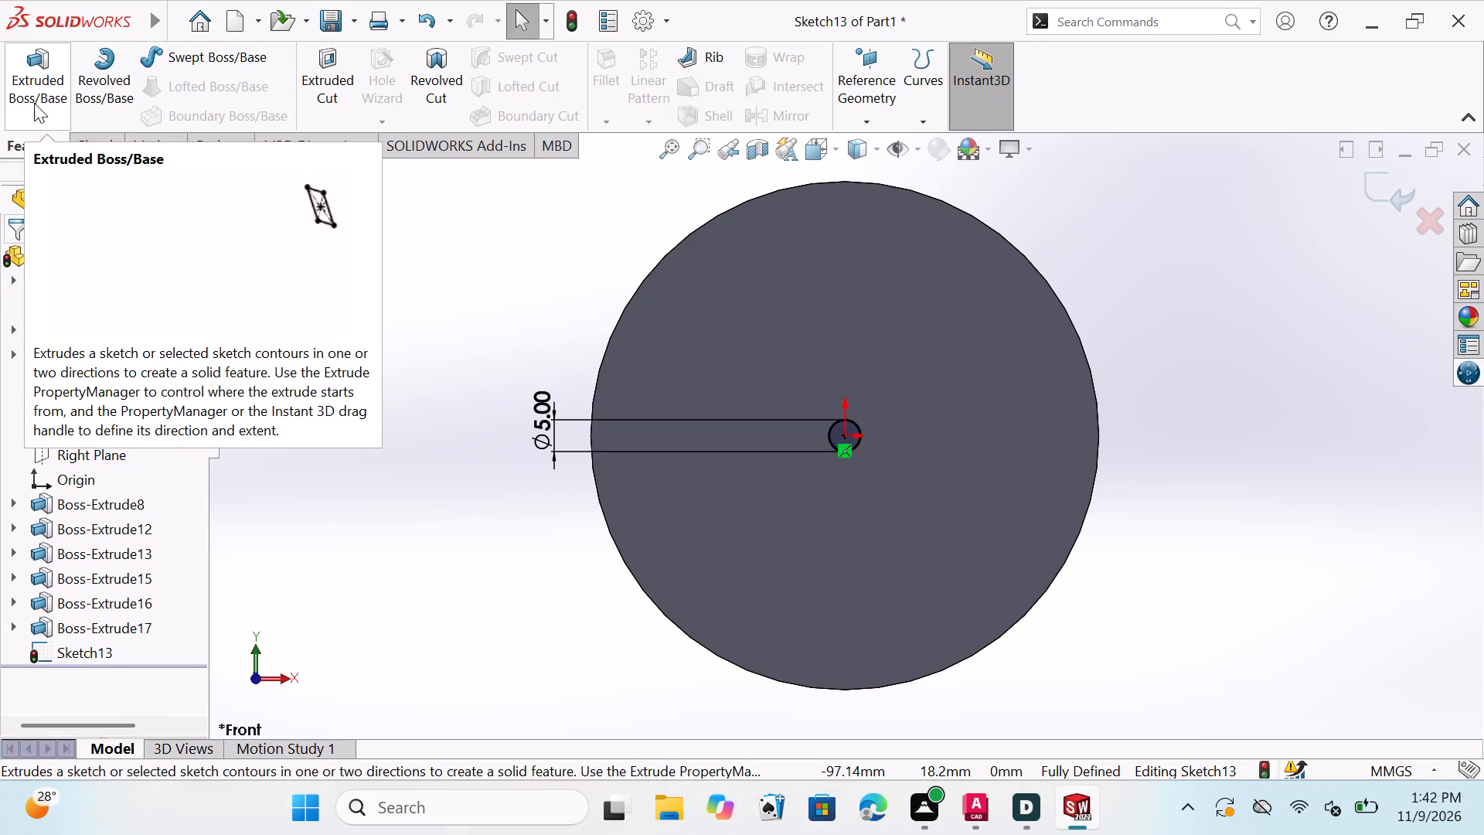
click(35, 97)
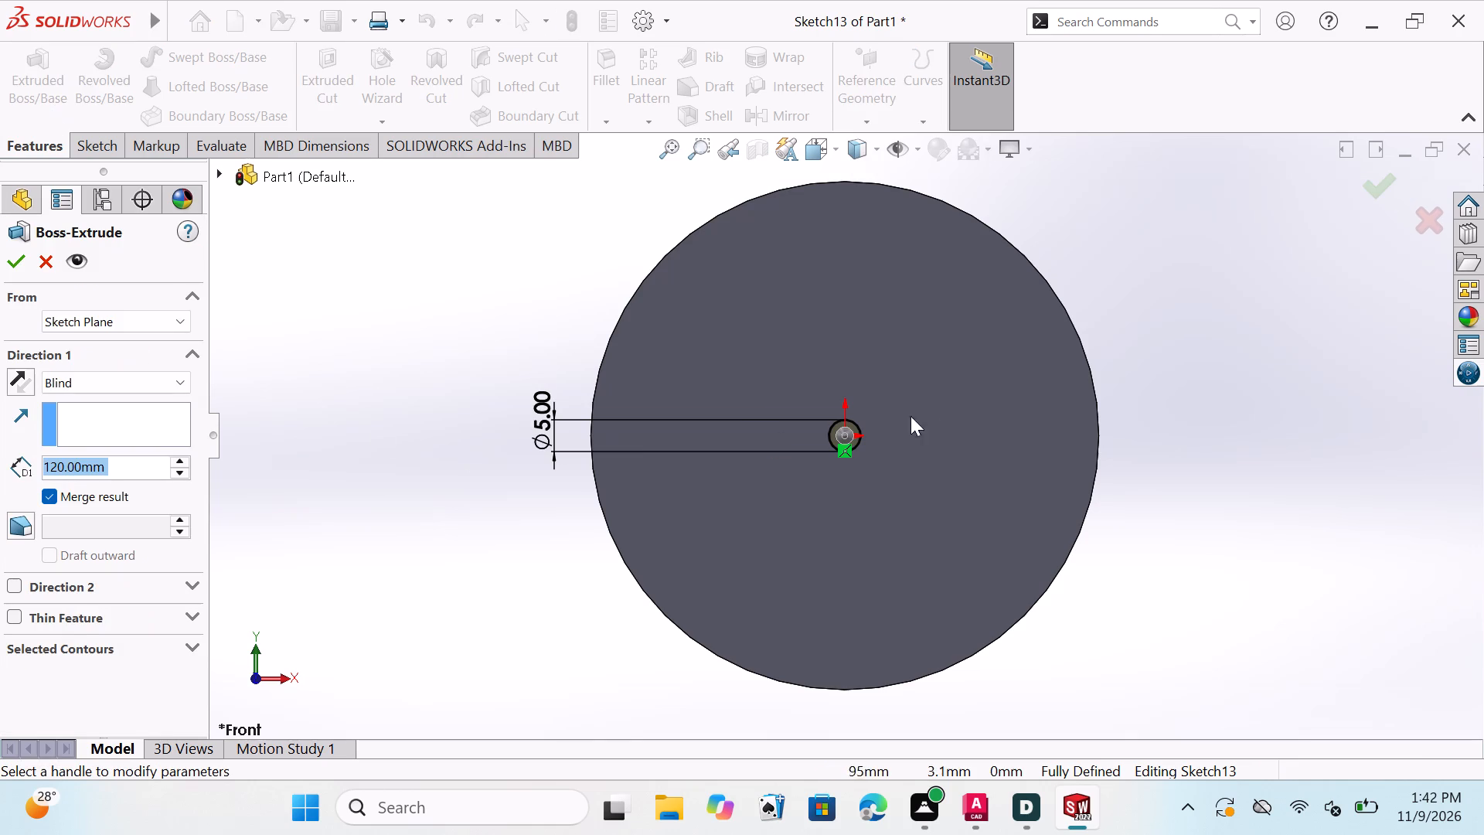
middle_drag(1141, 441, 1085, 495)
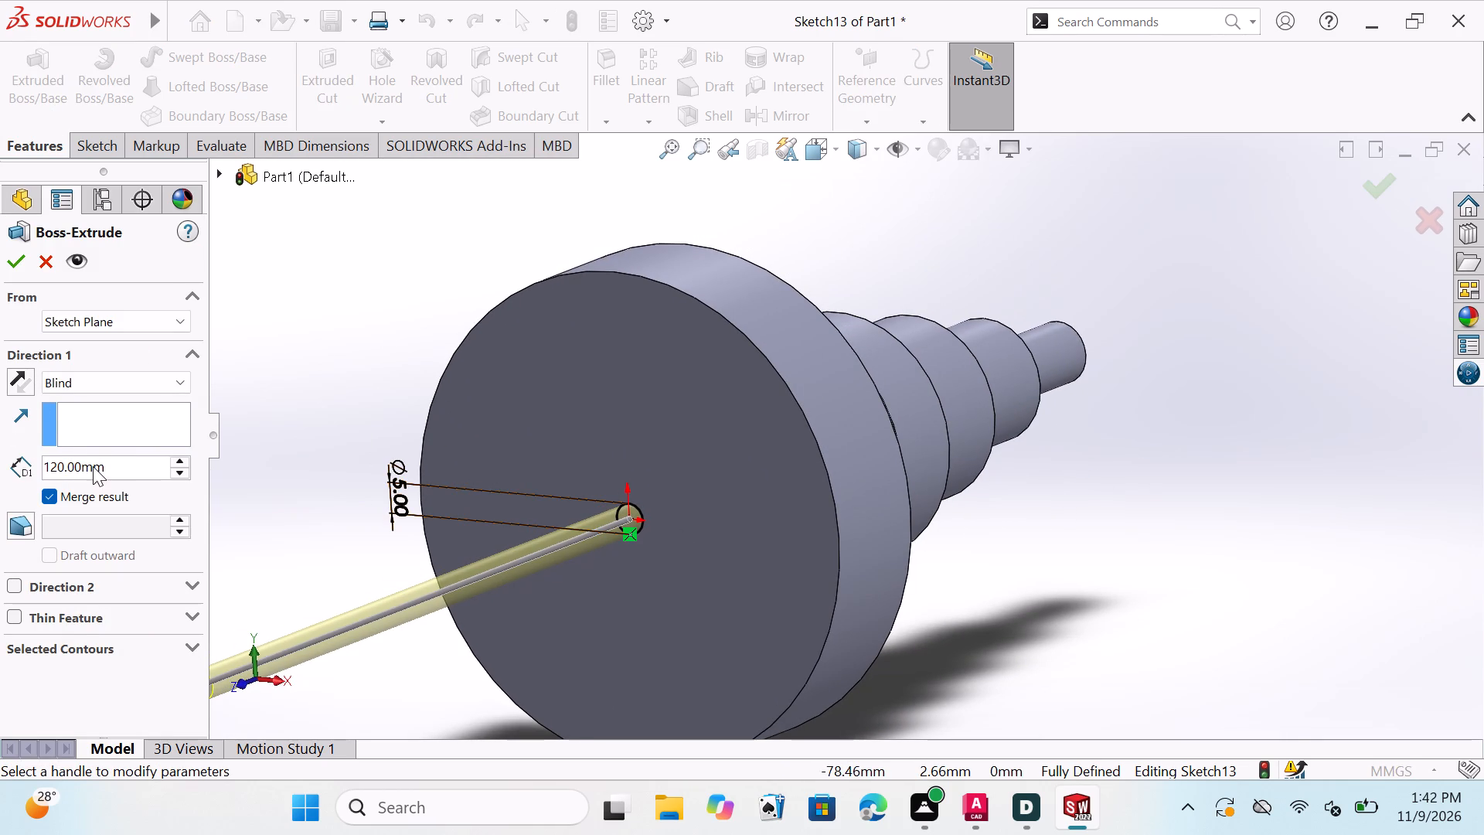
click(122, 464)
key(BackSpace)
key(BackSpace)
key(BackSpace)
key(BackSpace)
key(BackSpace)
key(BackSpace)
key(BackSpace)
key(BackSpace)
key(BackSpace)
key(BackSpace)
key(BackSpace)
key(BackSpace)
key(BackSpace)
key(BackSpace)
key(1)
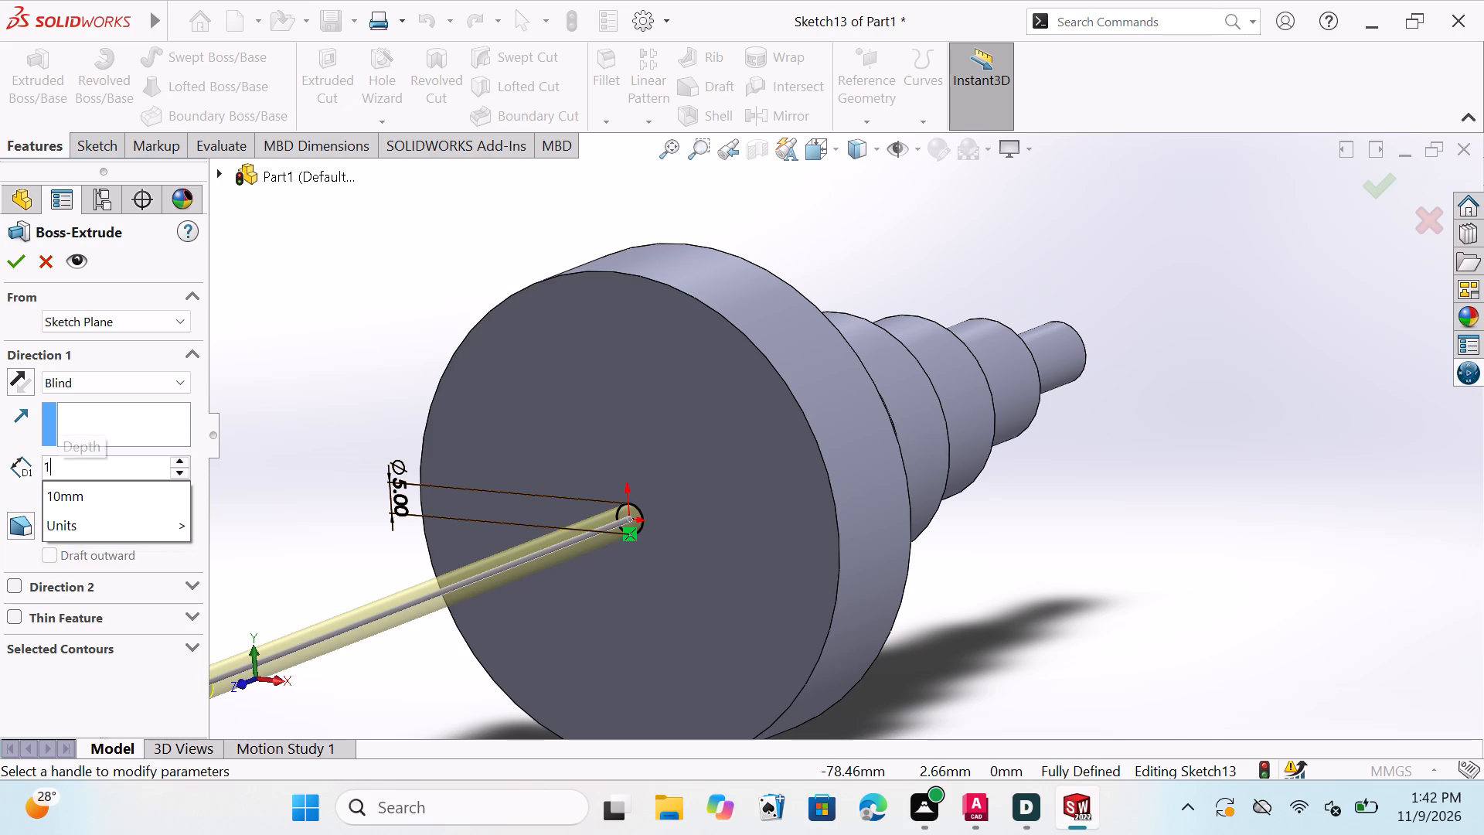
text(40)
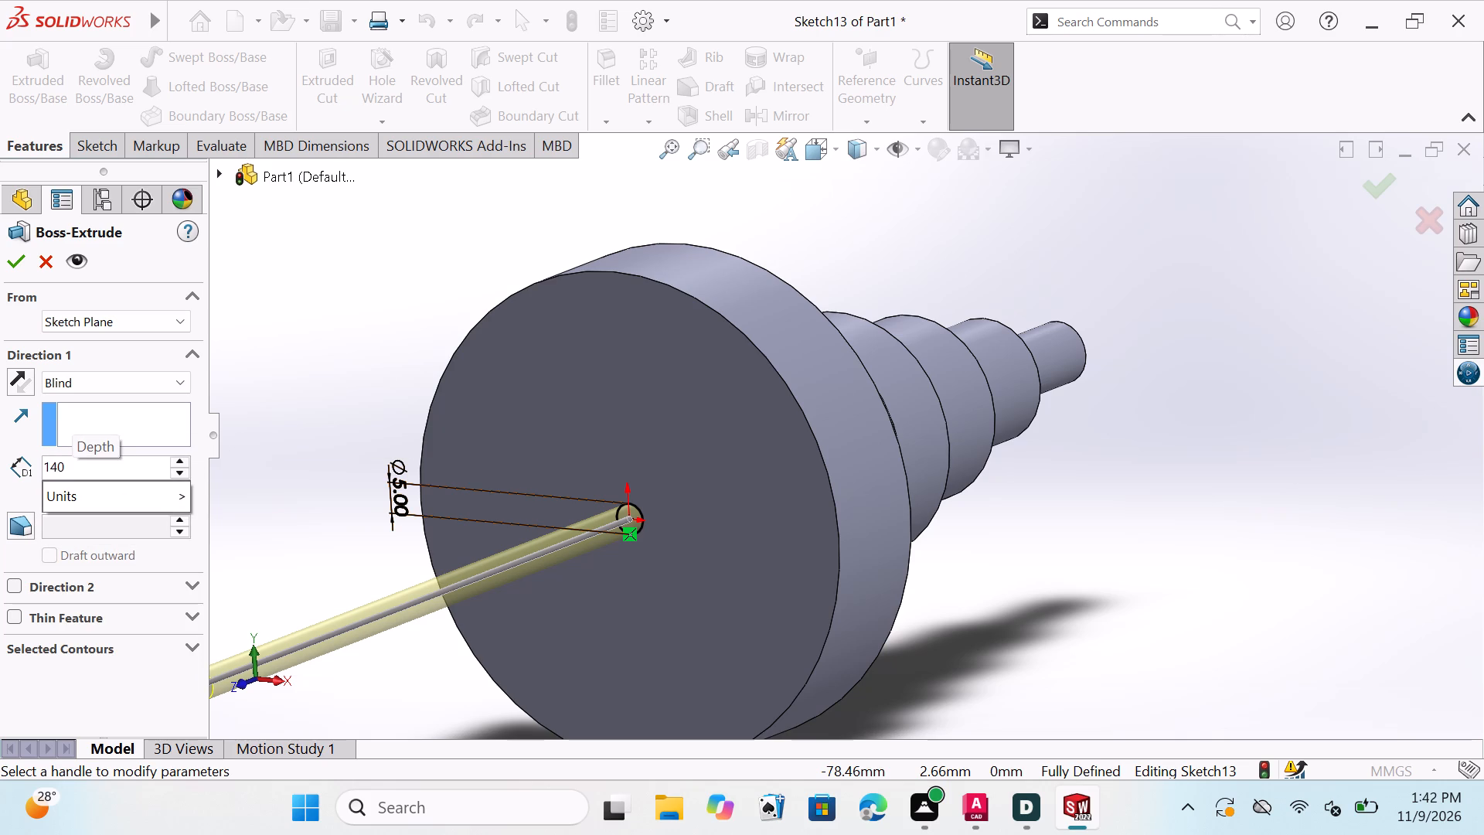
click(24, 377)
click(15, 372)
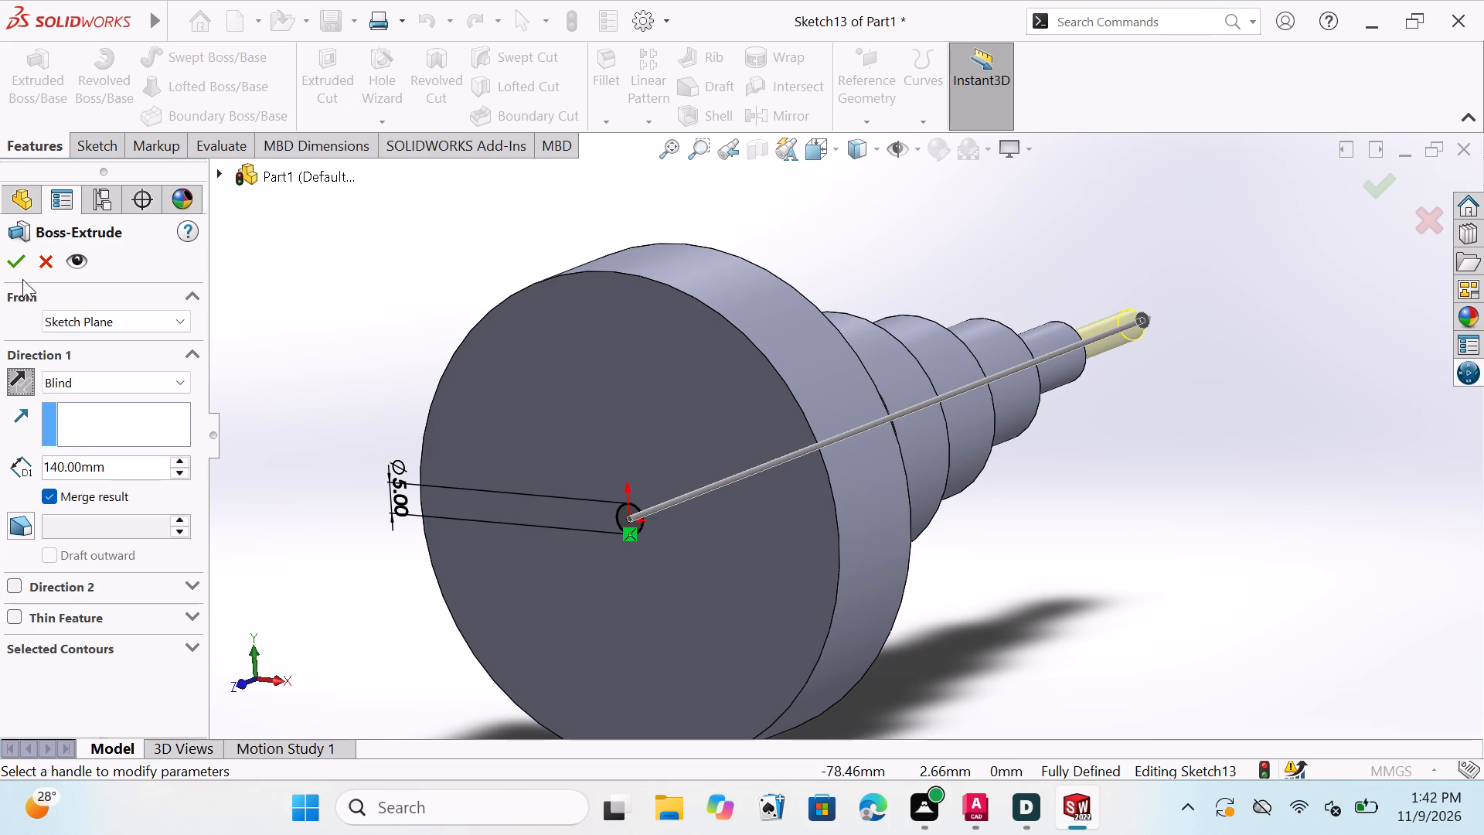
click(9, 259)
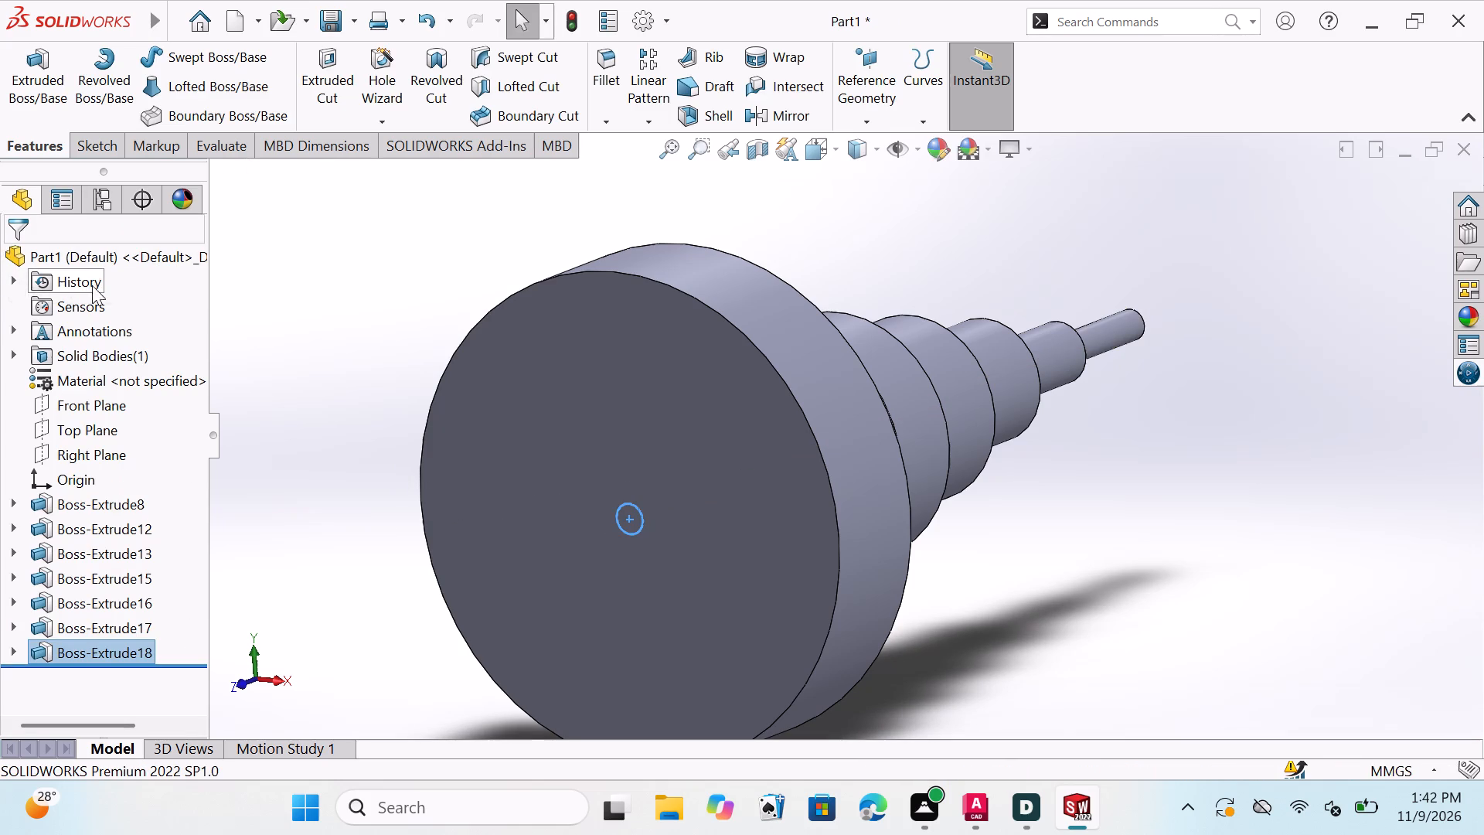
key(Escape)
key(Escape)
key(Escape)
key(Escape)
key(Escape)
key(Escape)
key(Escape)
key(Escape)
key(Escape)
key(Escape)
key(Escape)
key(Escape)
key(Escape)
key(Escape)
key(Escape)
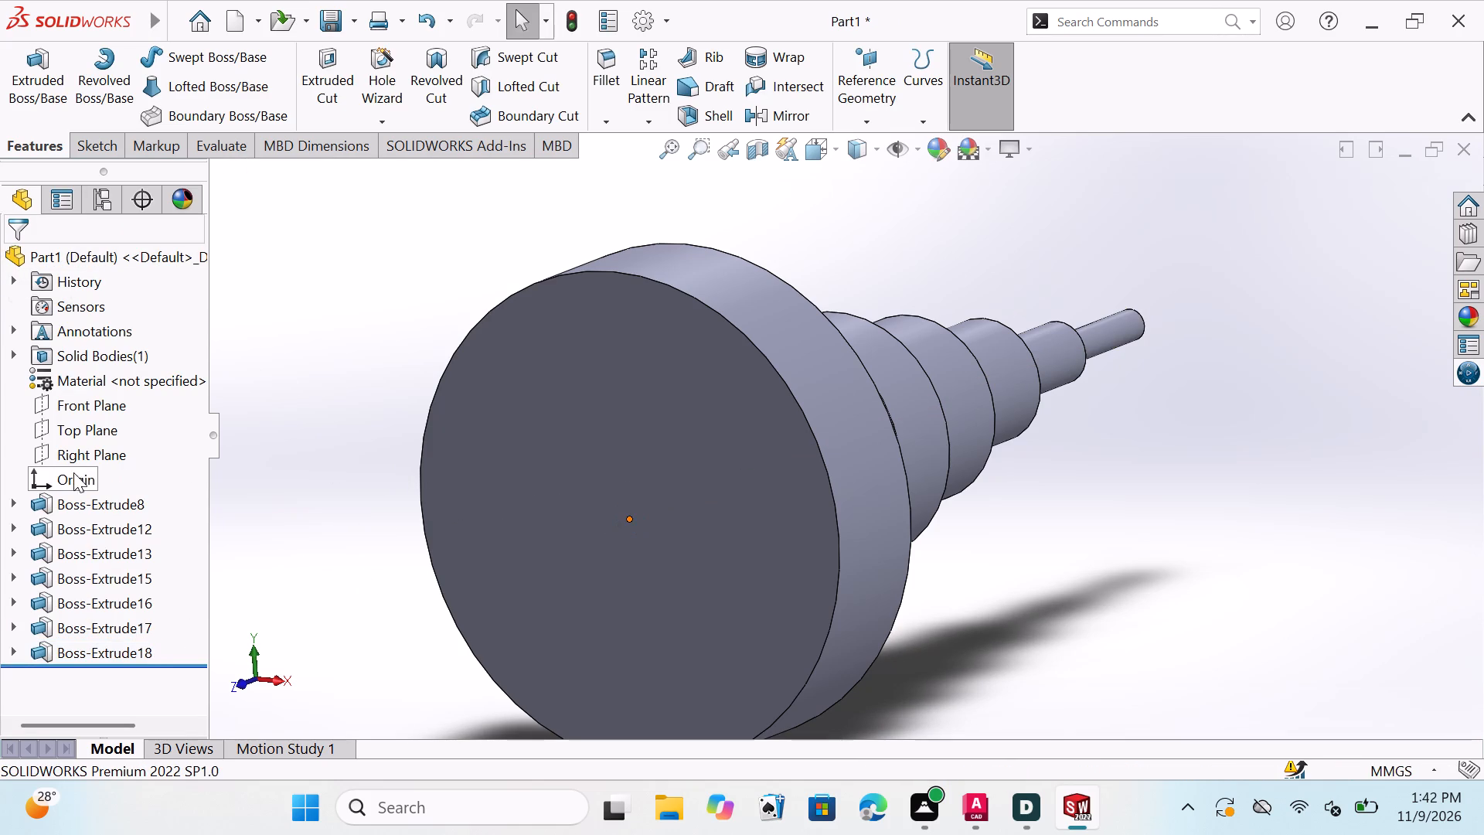
key(Escape)
key(Escape)
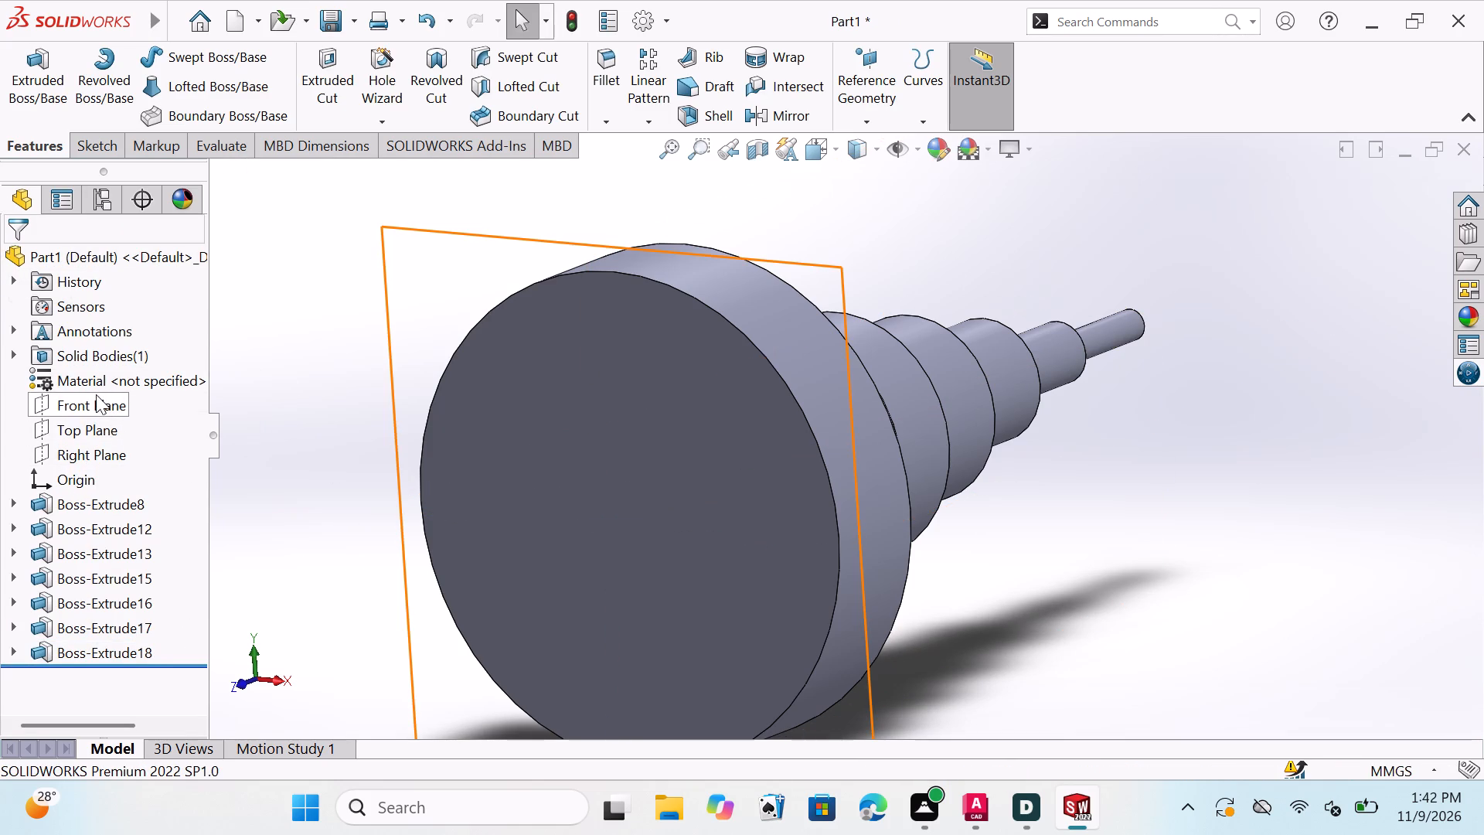
Sketch a circle about 47 mm in diameter on the disc's front face, centred on the origin, viewed normal to the Front Plane.
click(96, 397)
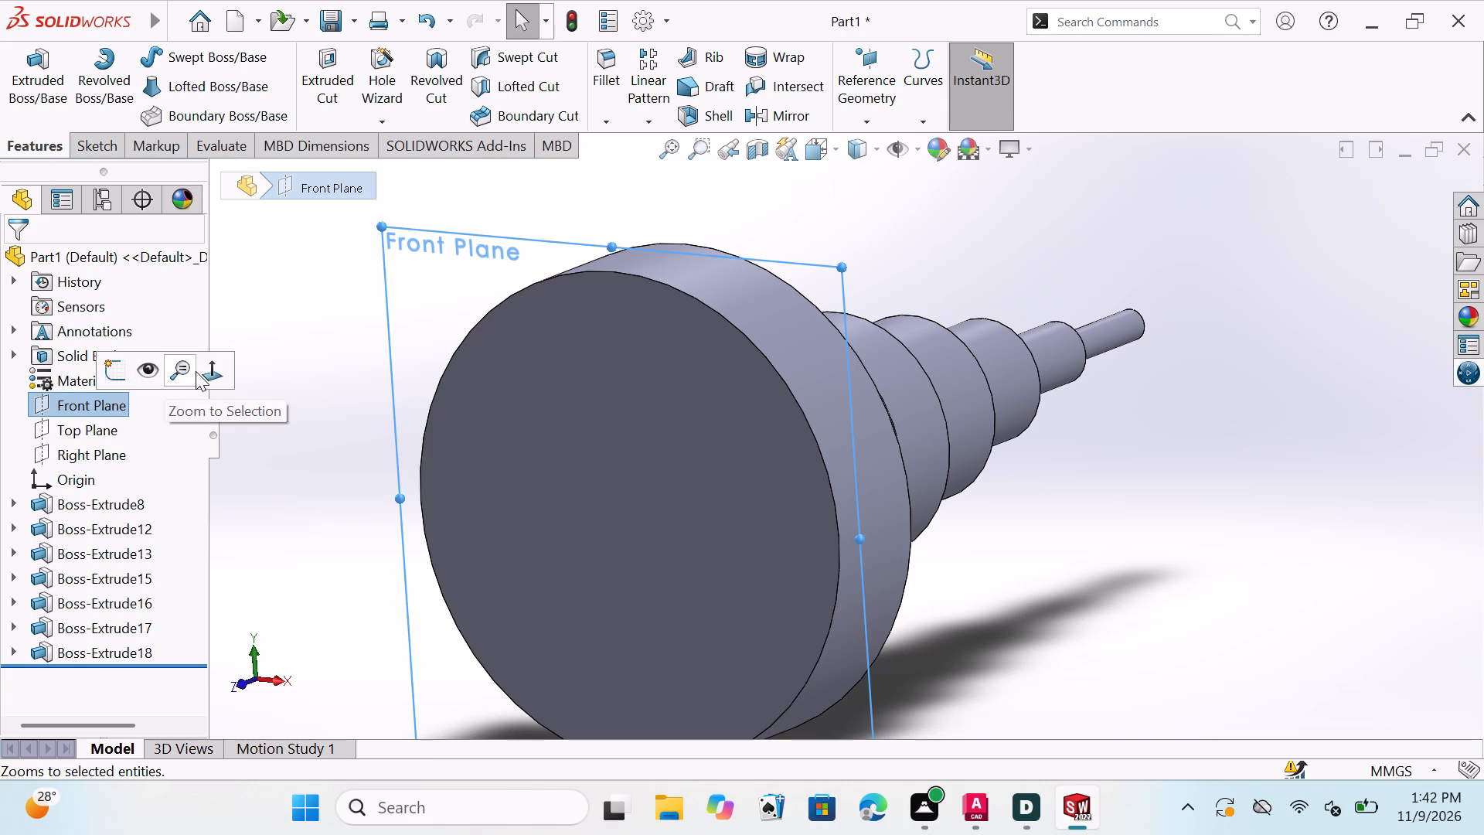
click(223, 363)
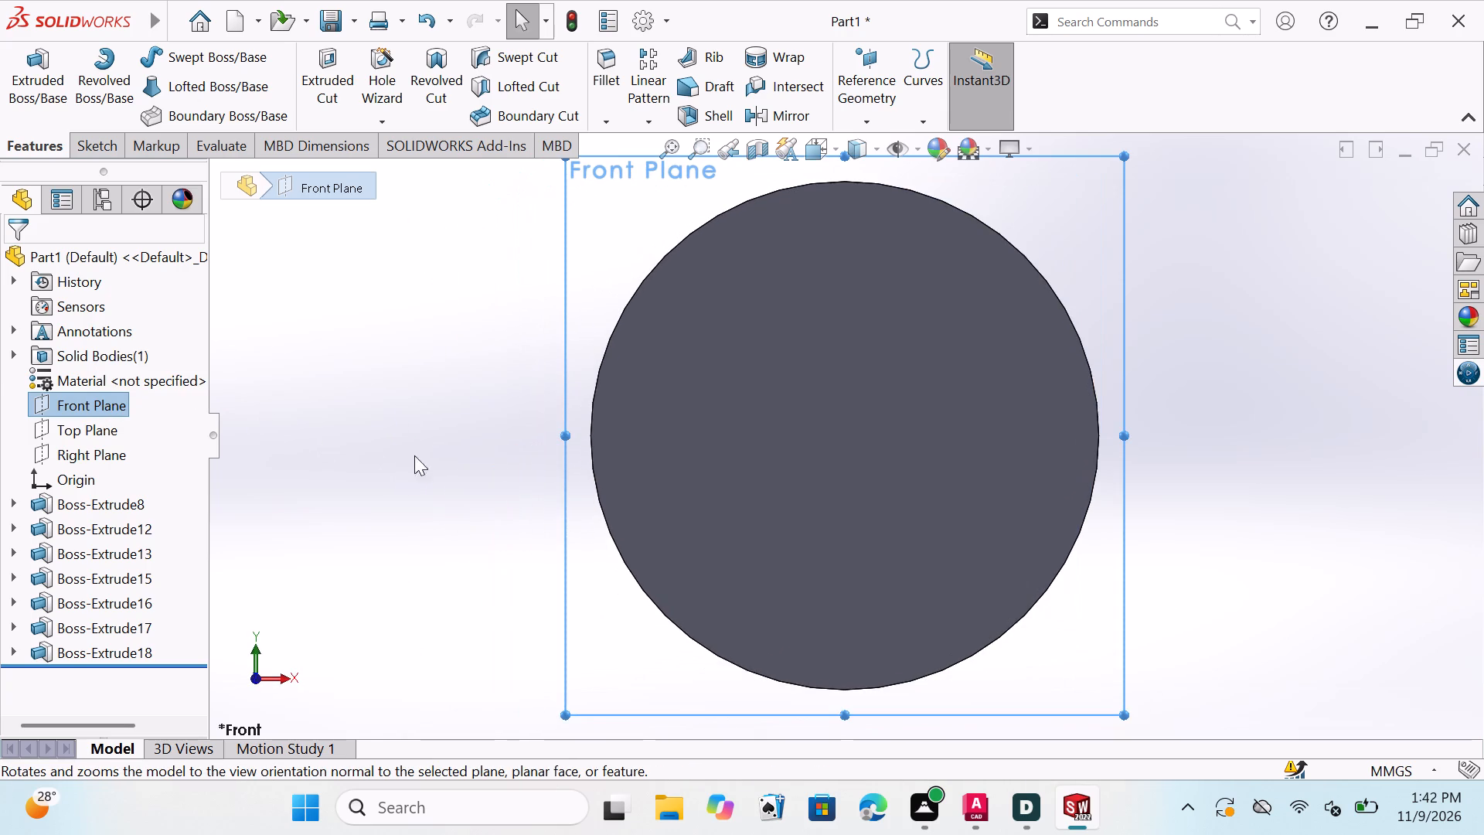
scroll(427, 459, down, 1)
scroll(427, 461, up, 2)
scroll(512, 486, up, 1)
scroll(1475, 520, up, 1)
scroll(1278, 467, down, 1)
scroll(1179, 455, up, 2)
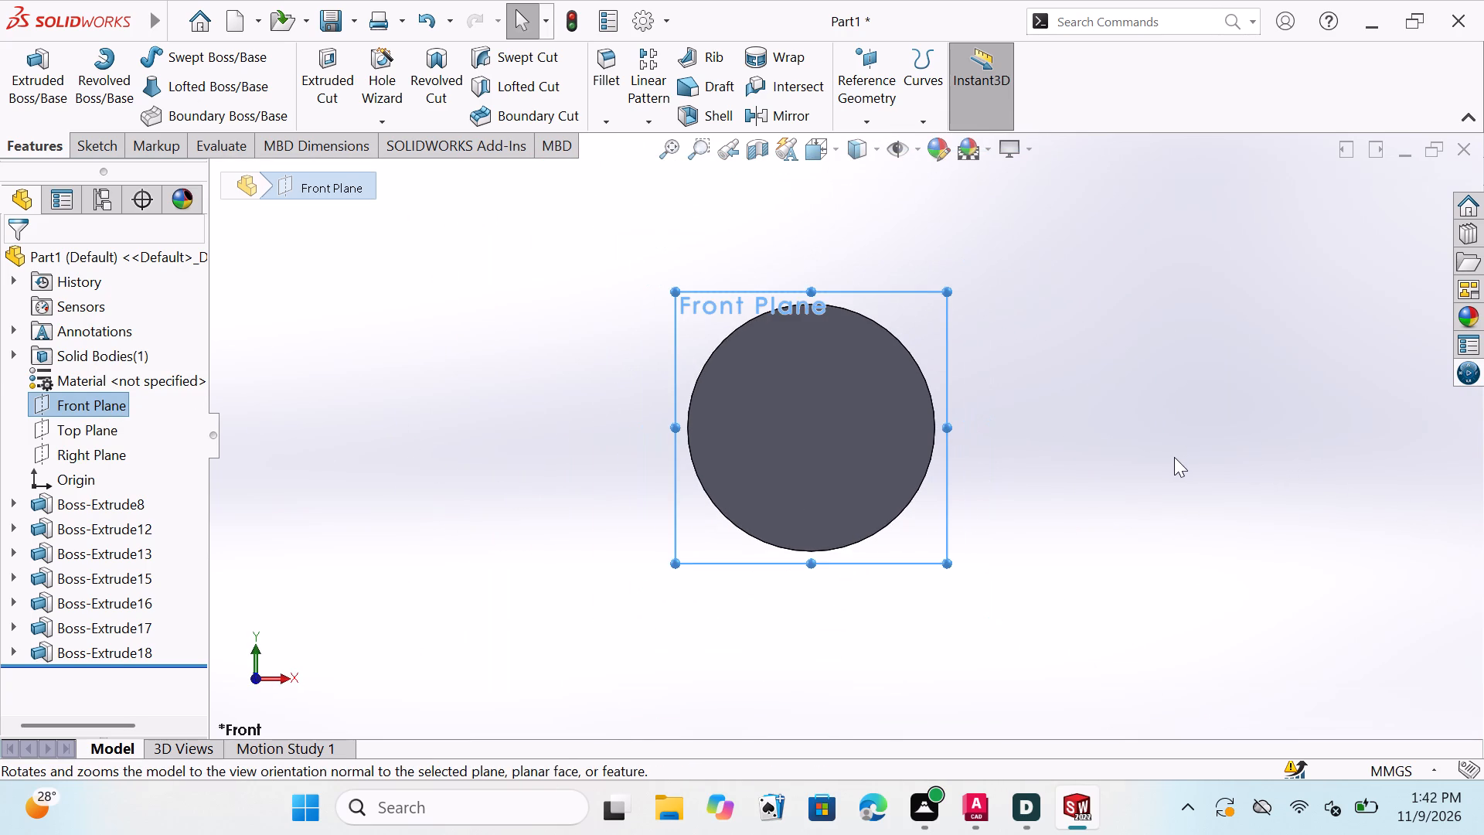
key(Escape)
key(Escape)
key(Escape)
key(Escape)
key(Escape)
key(Escape)
key(Escape)
key(Escape)
key(Escape)
key(Escape)
key(Escape)
key(Escape)
key(Escape)
key(Escape)
key(Escape)
key(Escape)
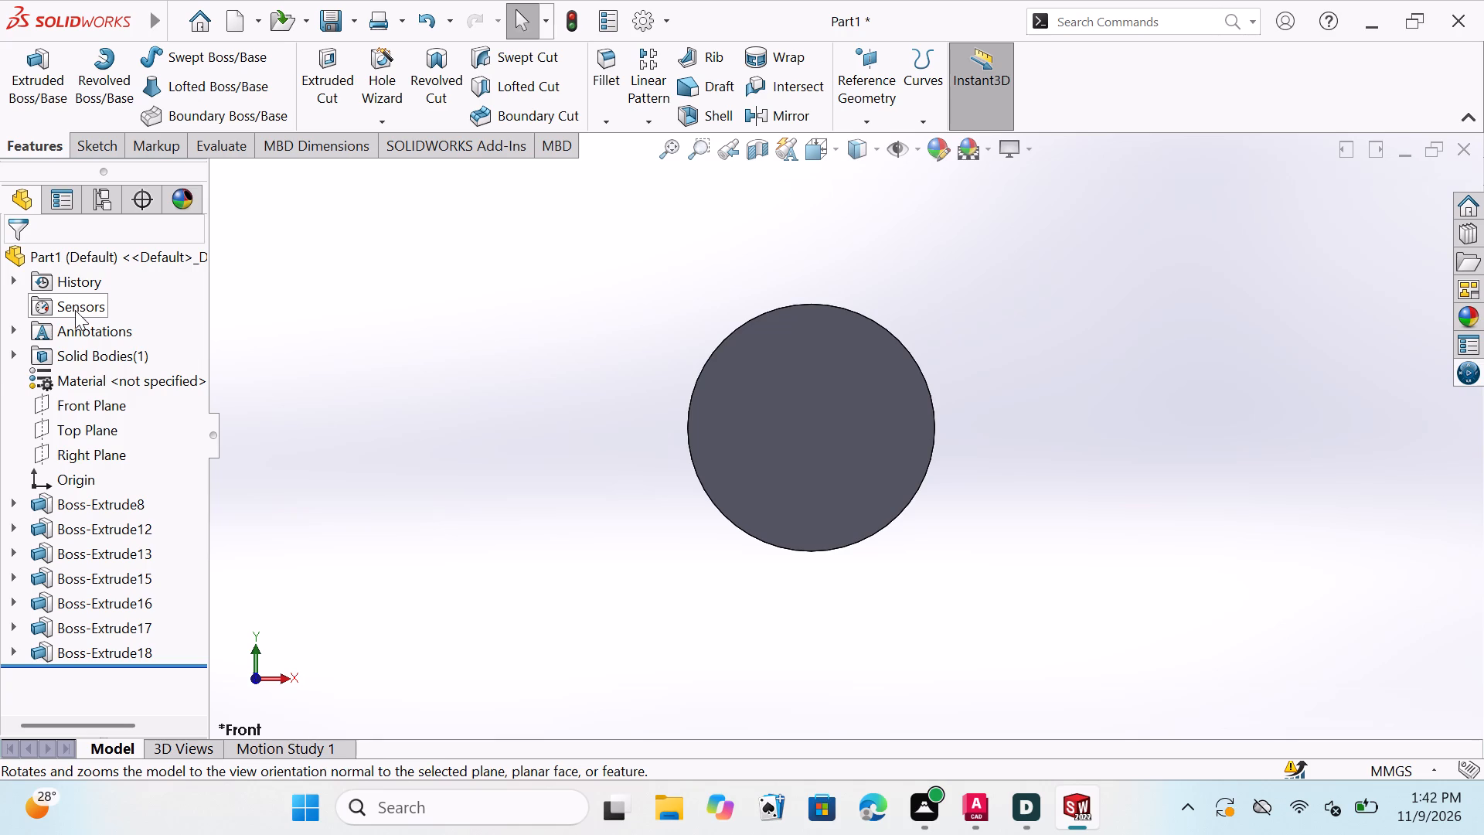
key(Escape)
key(Escape)
click(93, 142)
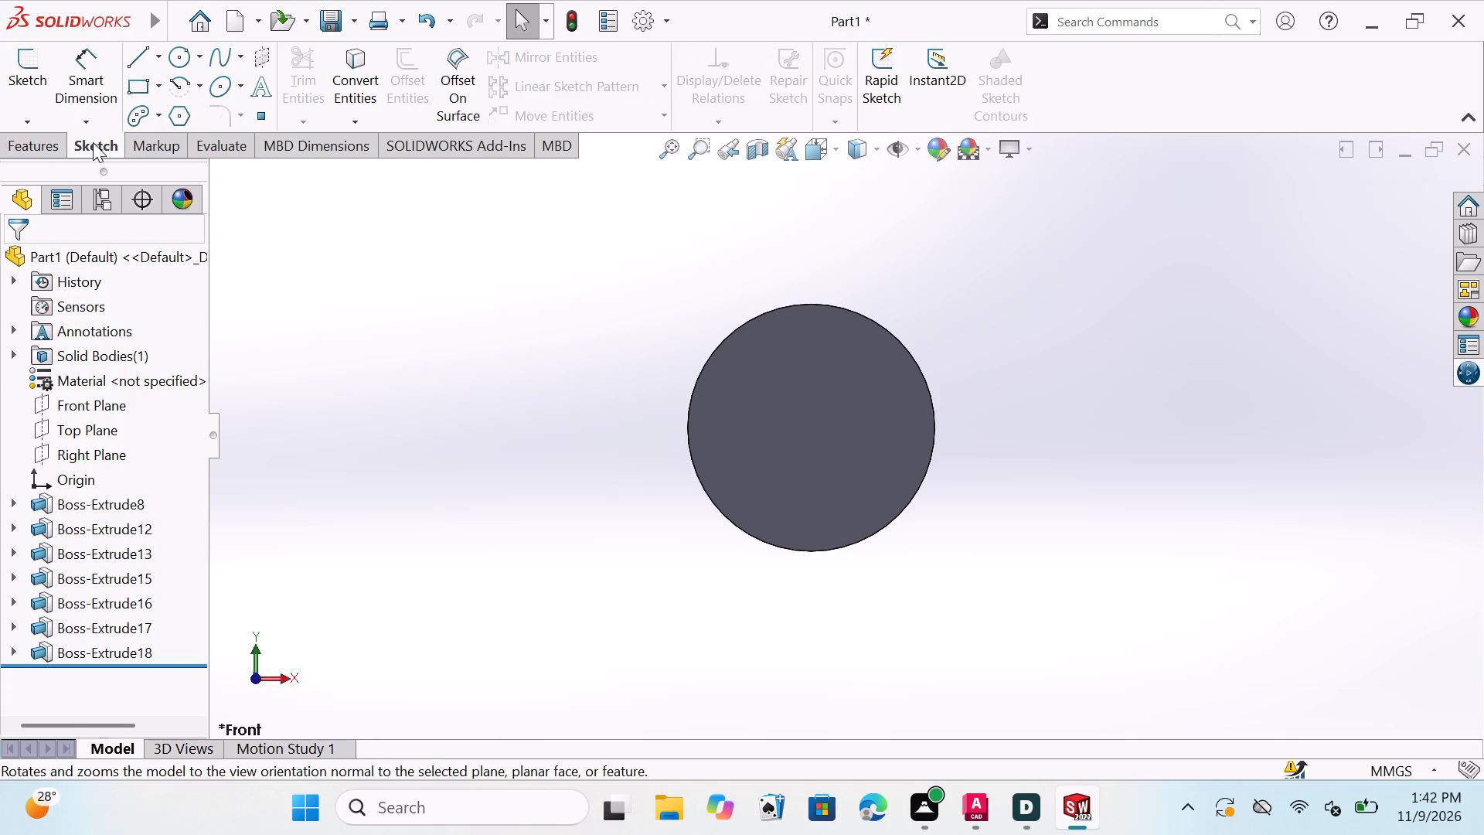
click(182, 51)
click(882, 394)
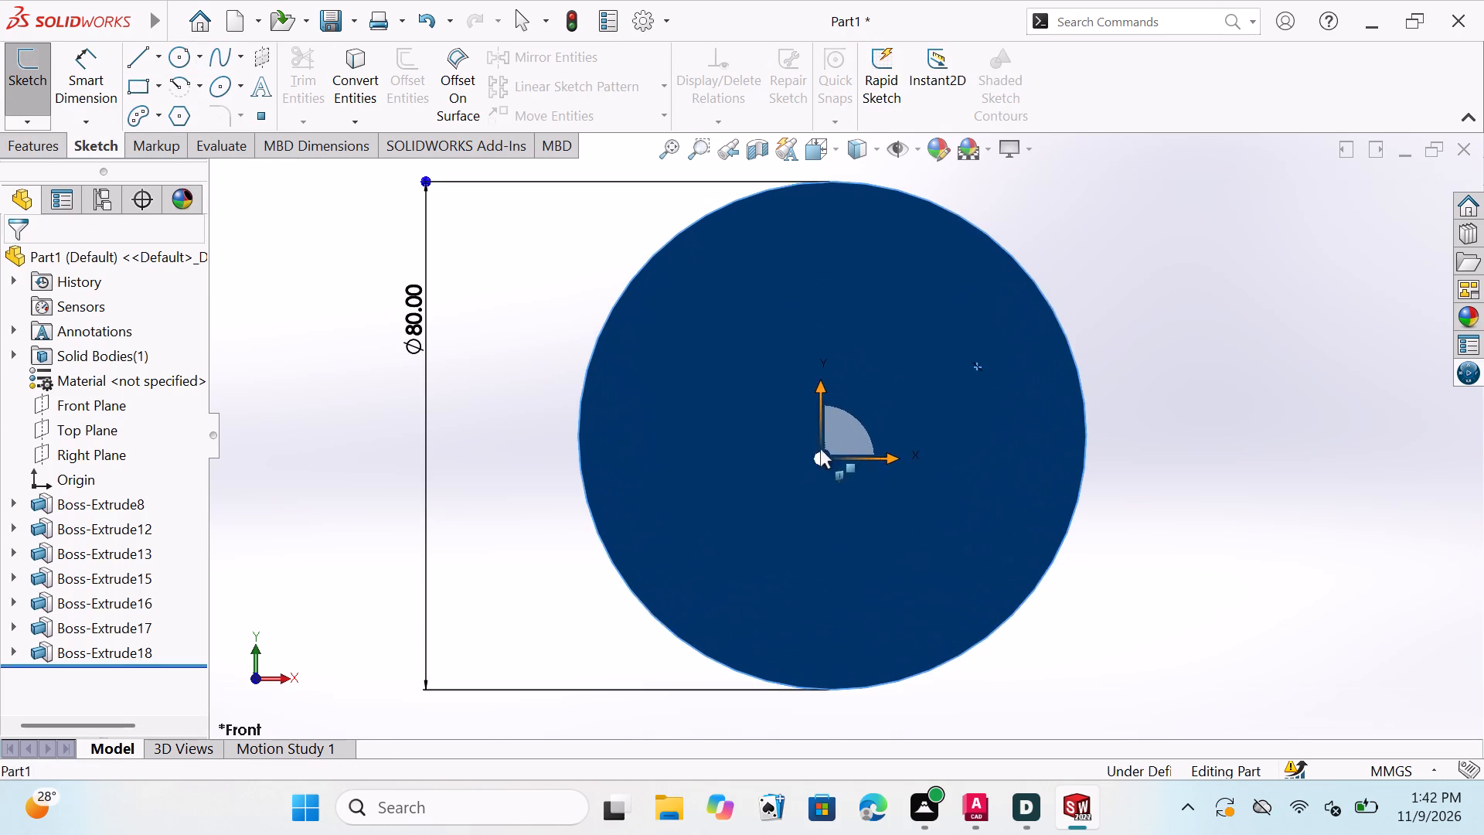
click(831, 436)
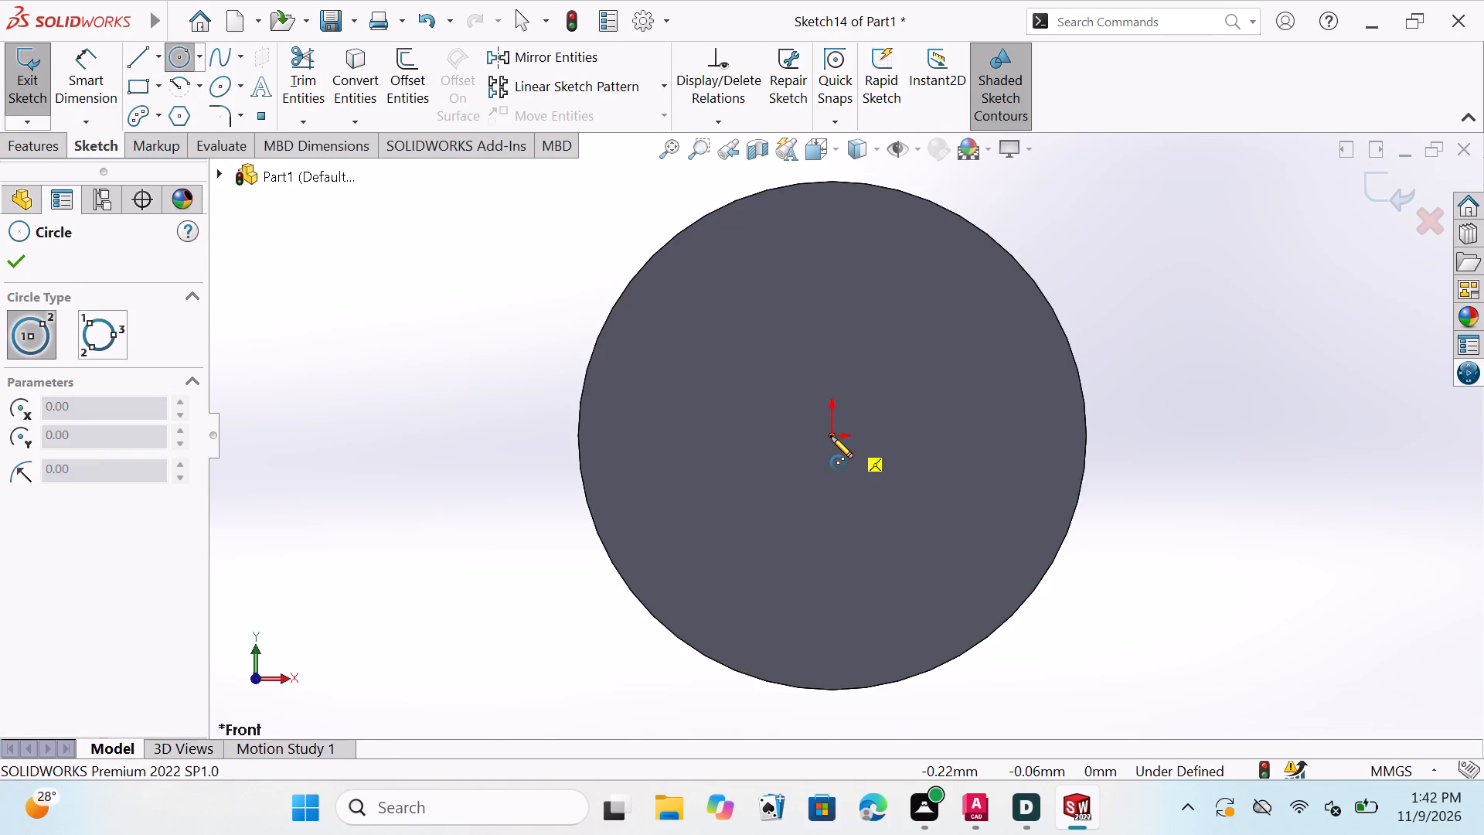
click(972, 383)
click(5, 265)
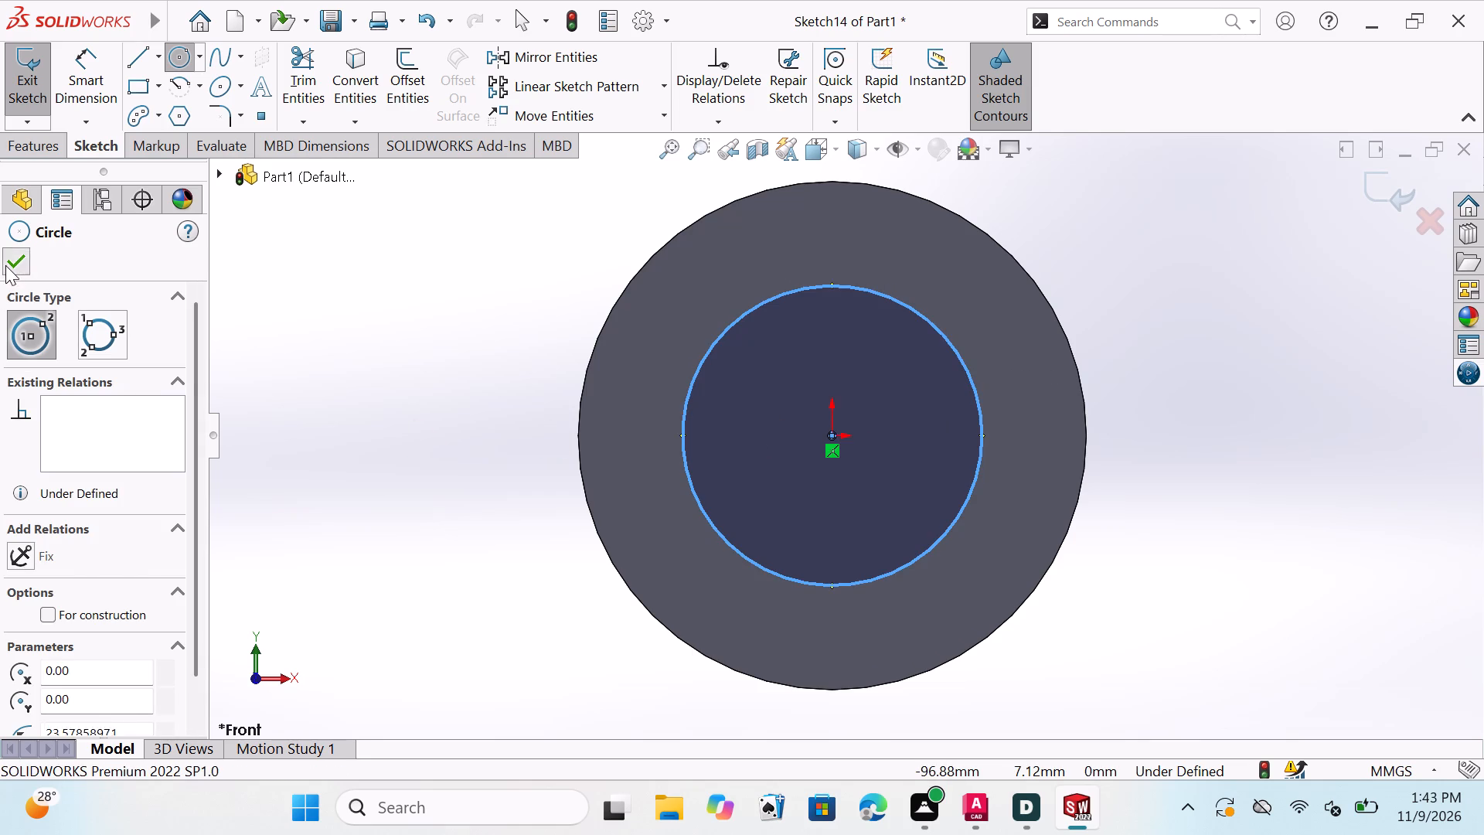
Dimension the new circle on the disc's front face to a diameter of 40 mm.
click(87, 78)
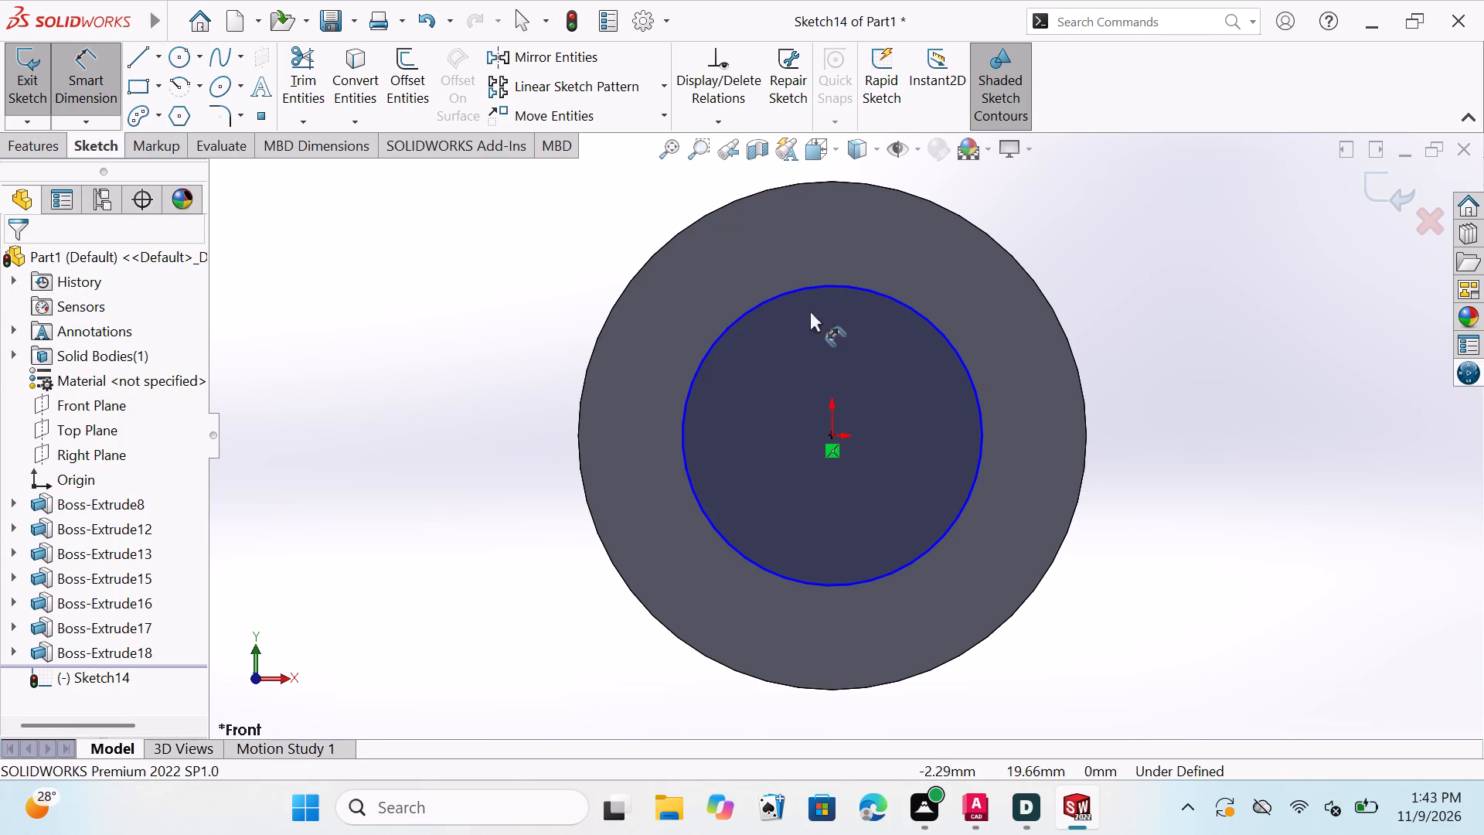
click(767, 298)
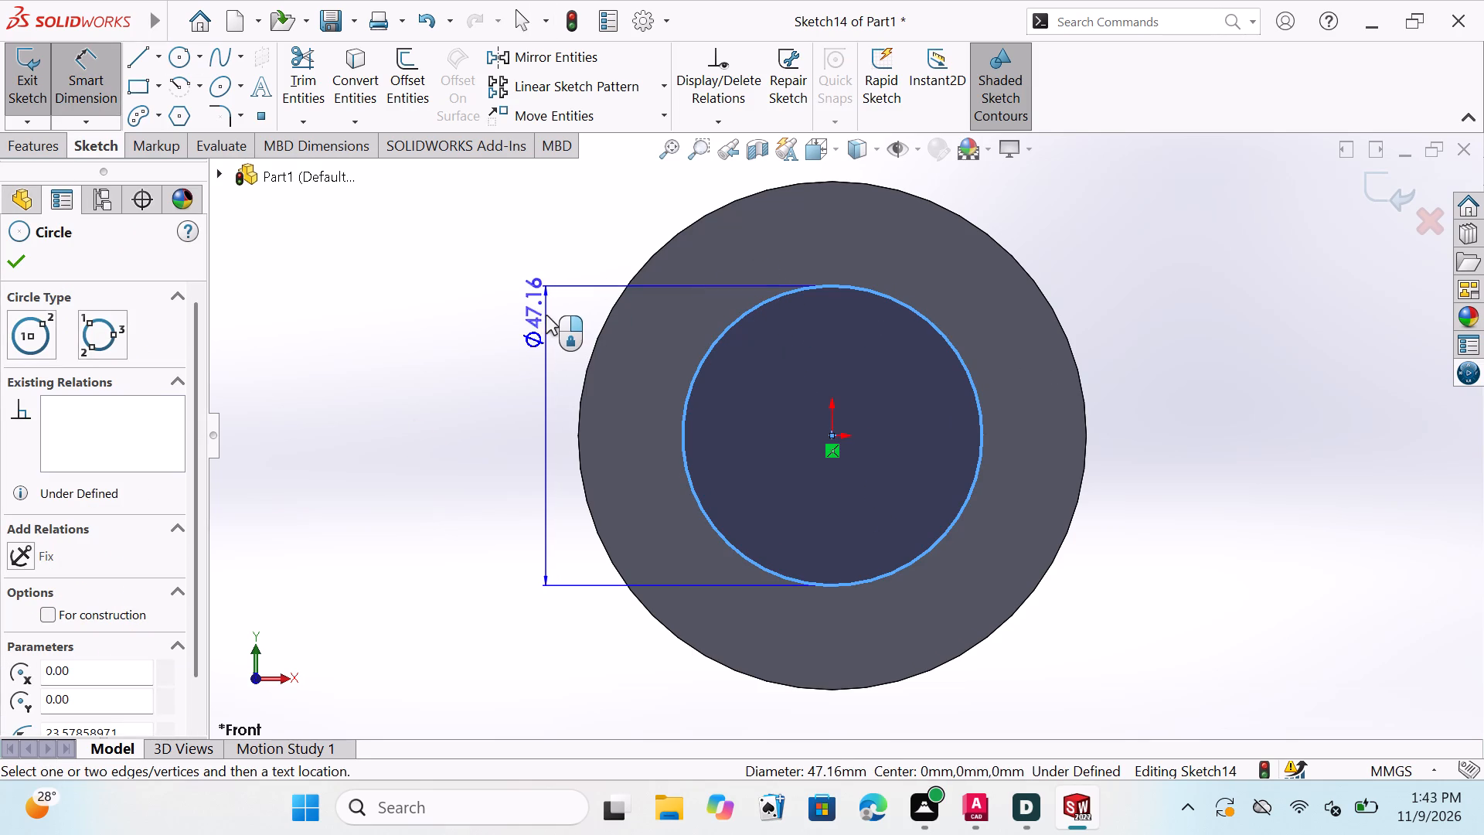
click(528, 308)
click(545, 331)
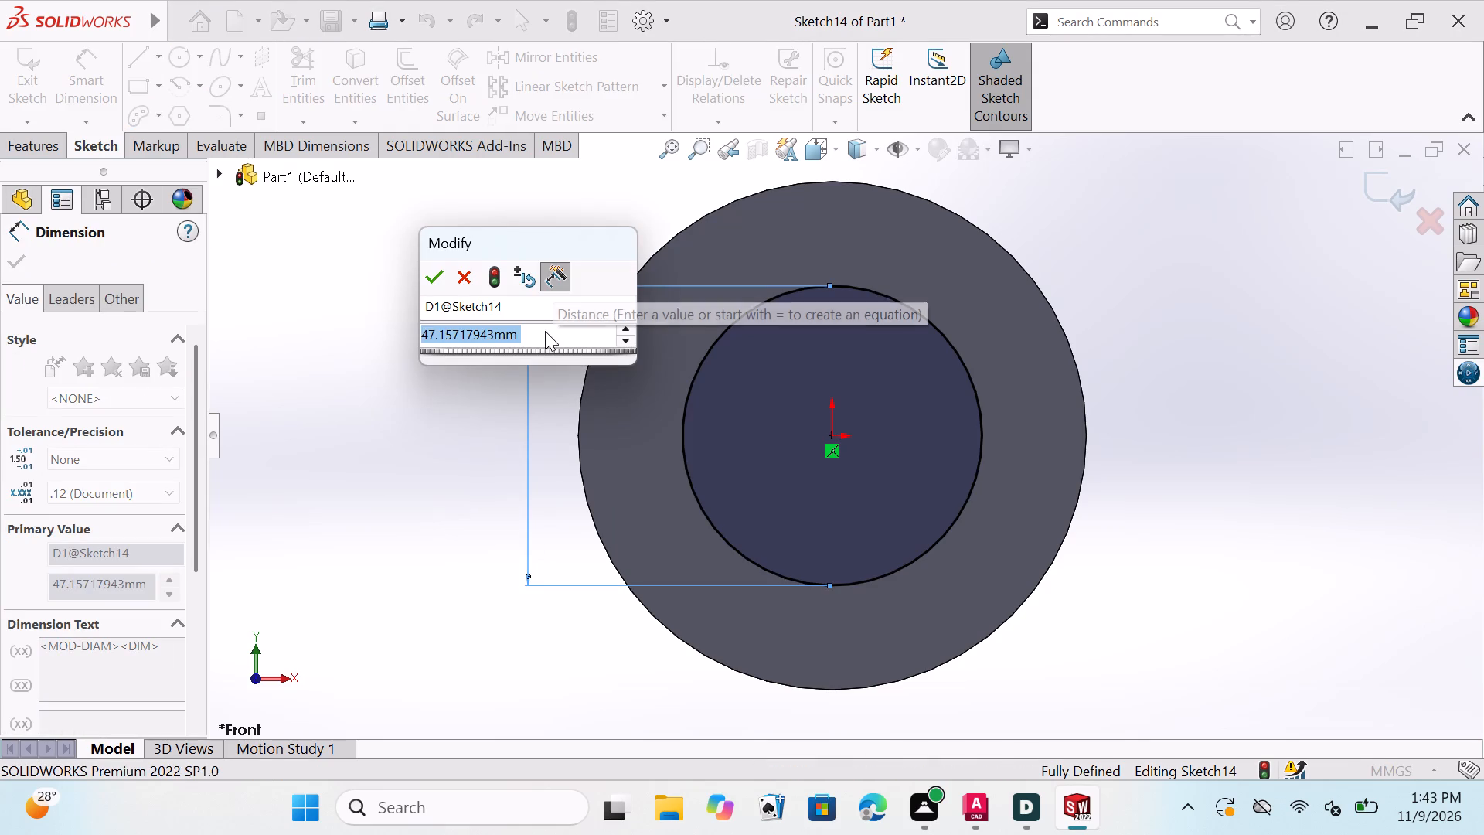
key(backslash)
key(backslash)
key(backslash)
key(backslash)
key(backslash)
key(backslash)
key(backslash)
key(backslash)
key(backslash)
key(backslash)
key(backslash)
key(backslash)
key(backslash)
key(backslash)
key(backslash)
key(backslash)
key(backslash)
key(backslash)
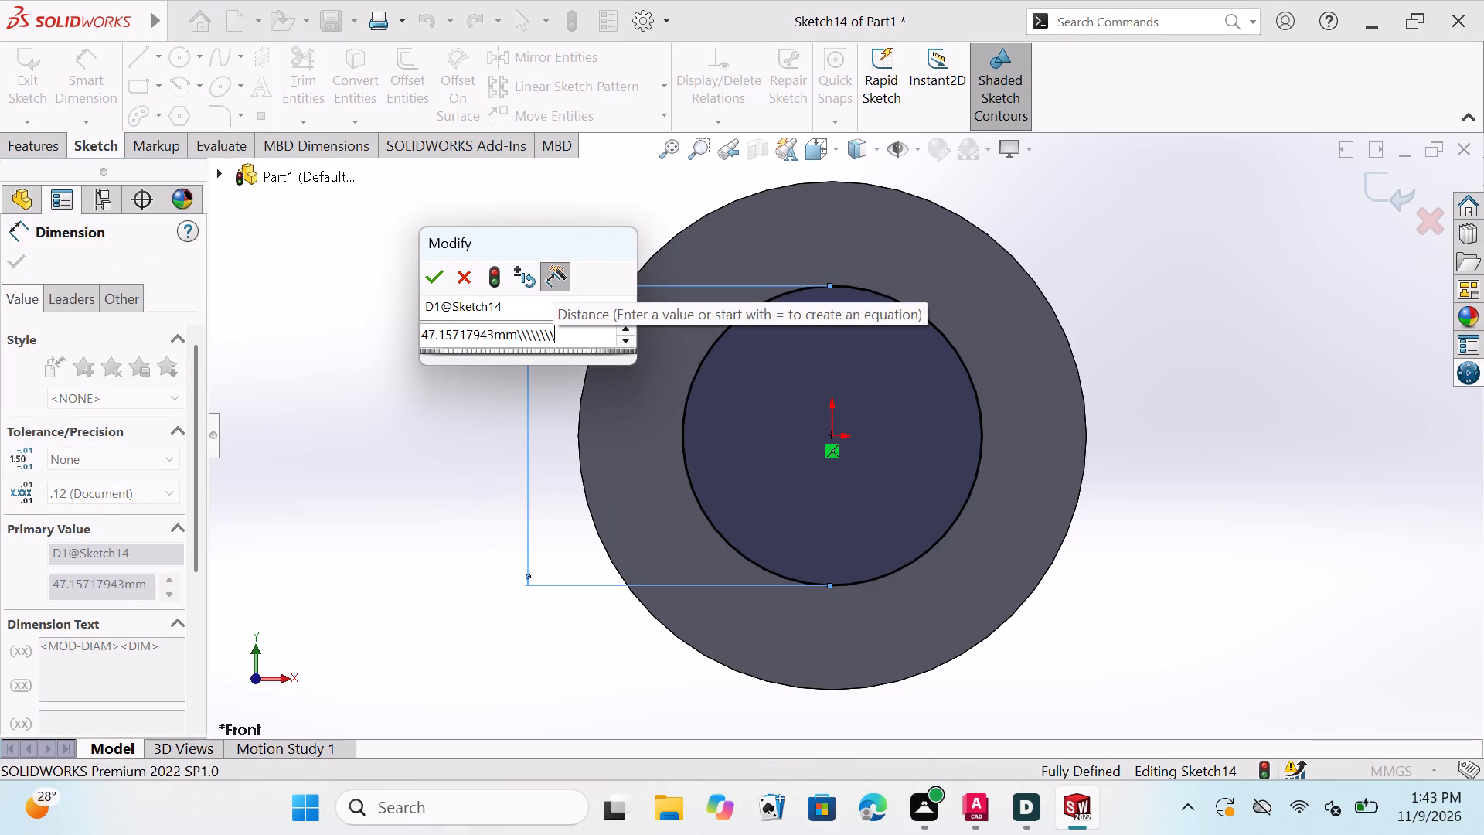
key(BackSpace)
key(BackSpace)
key(BackSpace)
key(BackSpace)
key(BackSpace)
key(BackSpace)
key(BackSpace)
key(BackSpace)
key(BackSpace)
key(BackSpace)
key(BackSpace)
key(BackSpace)
key(BackSpace)
key(BackSpace)
key(BackSpace)
key(BackSpace)
key(BackSpace)
key(BackSpace)
key(BackSpace)
key(BackSpace)
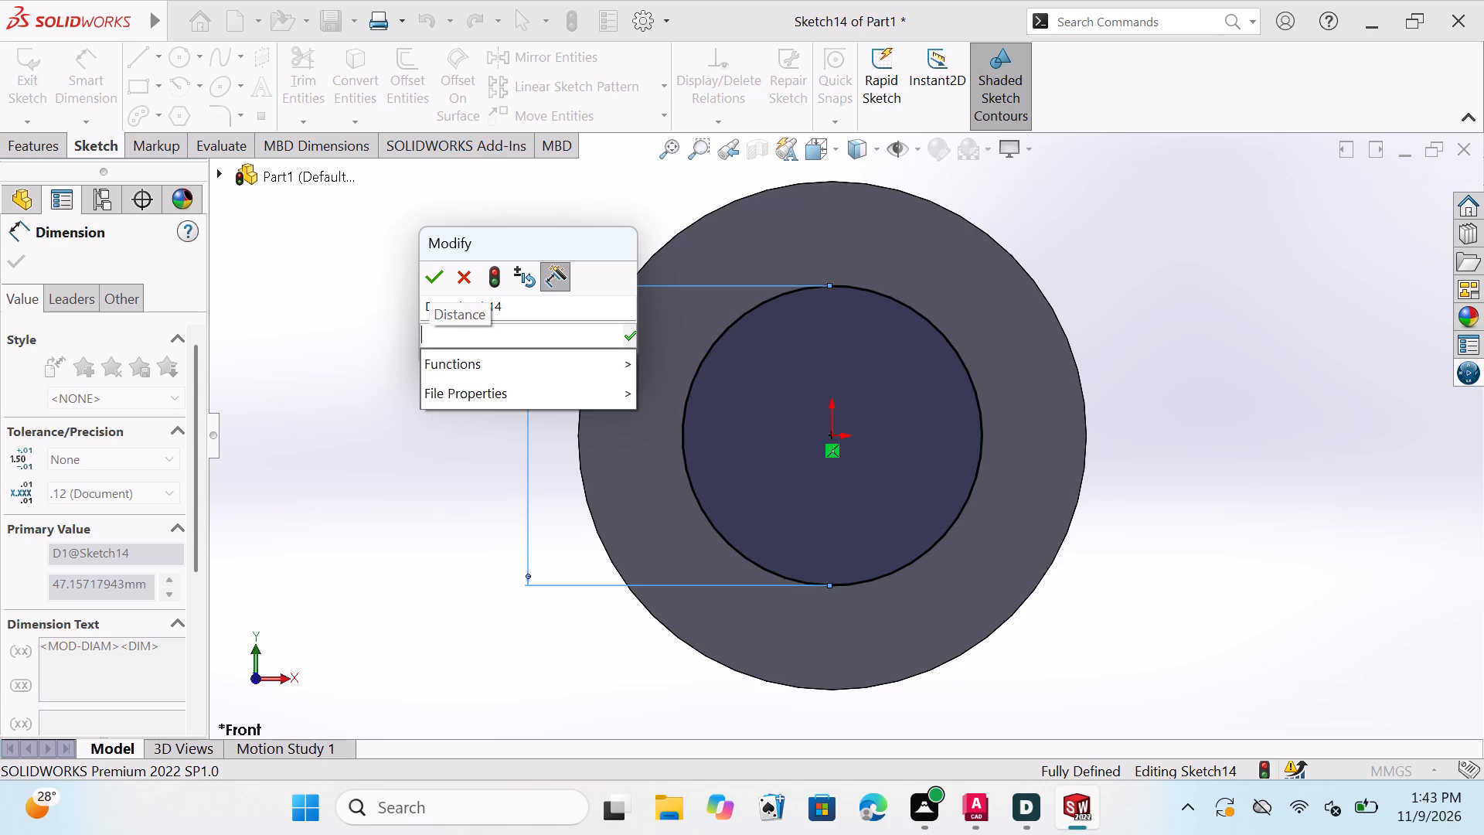
text(40)
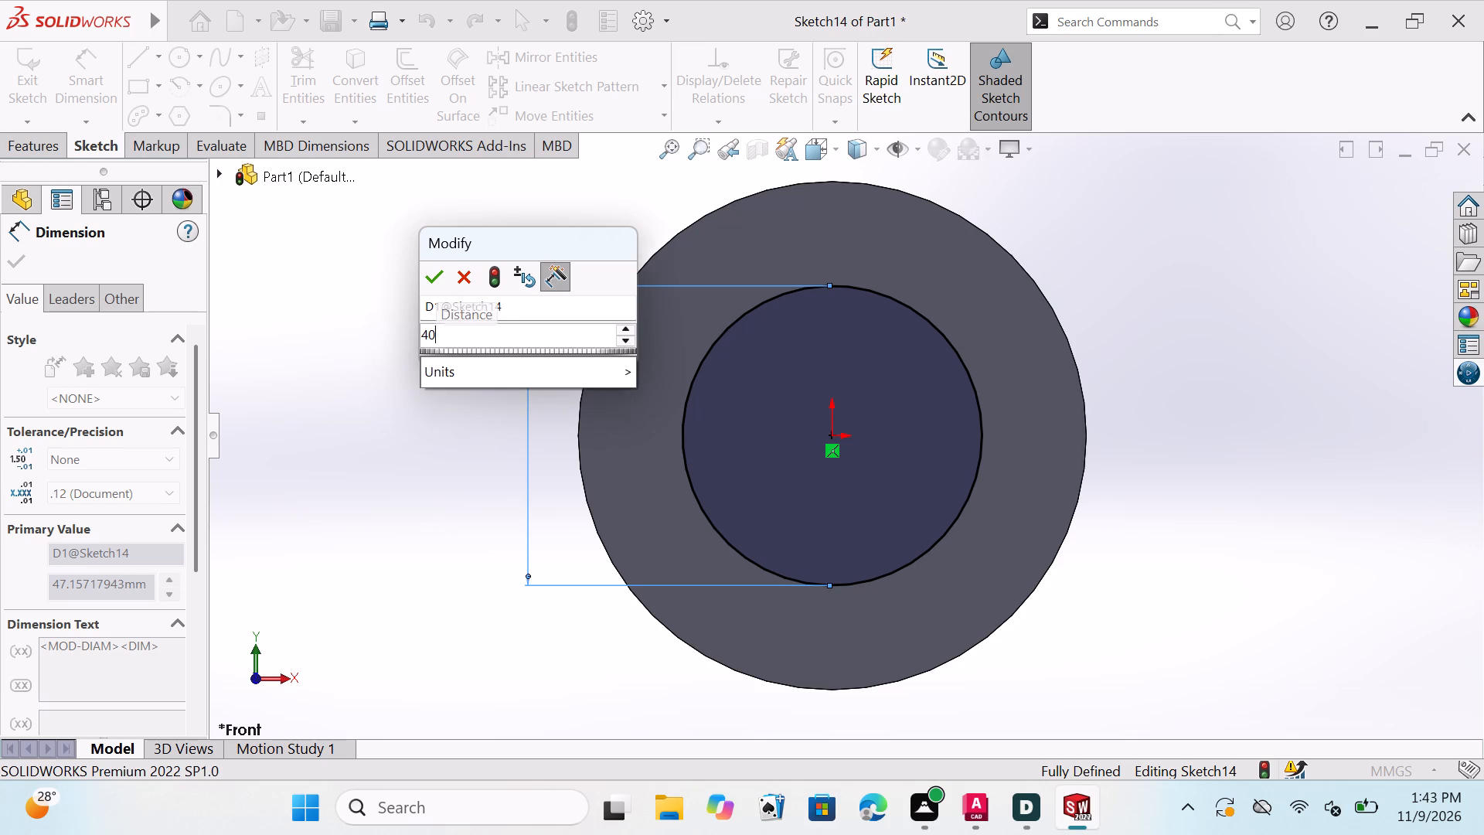
click(437, 272)
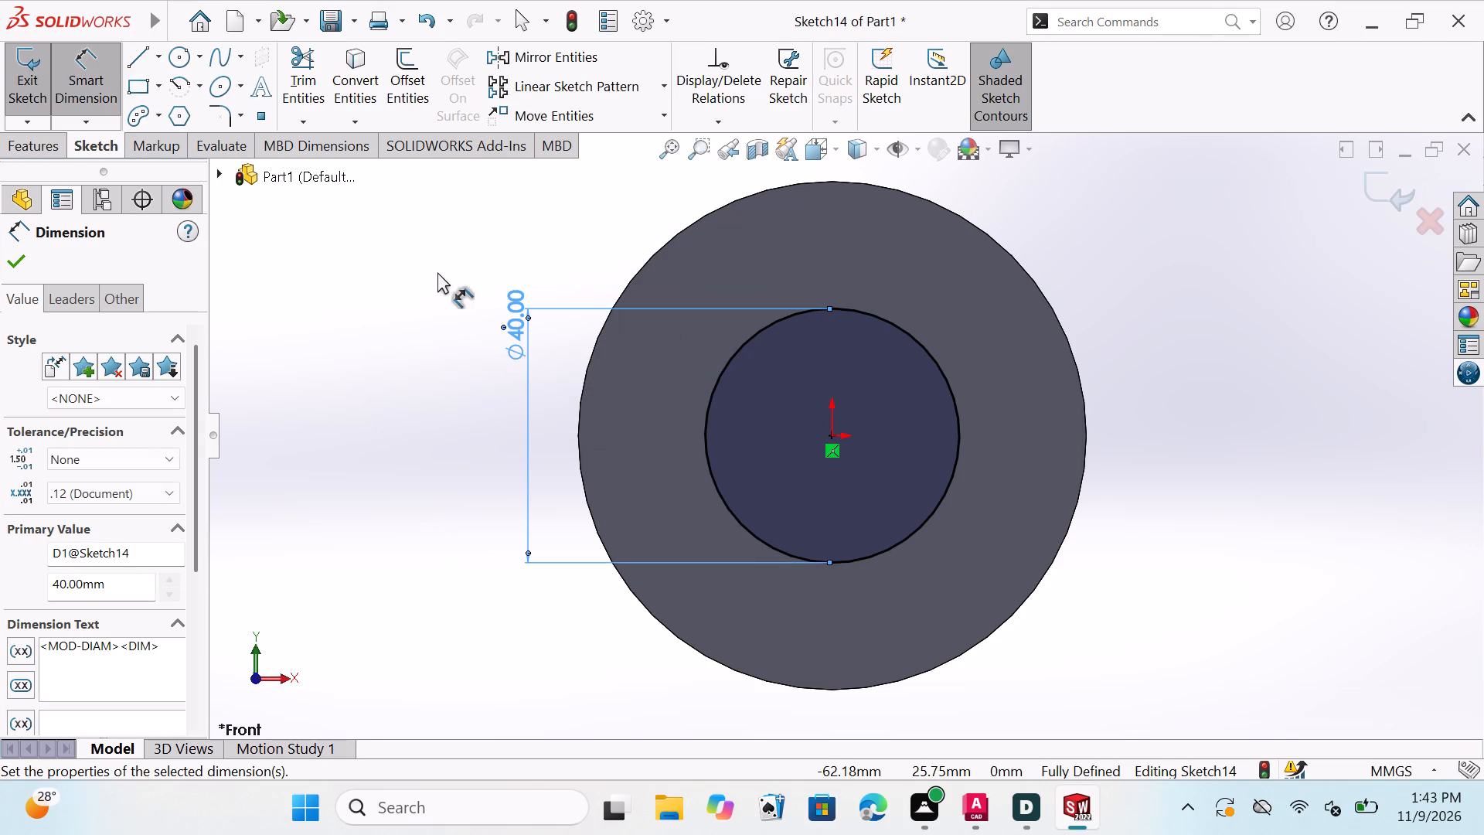
click(20, 259)
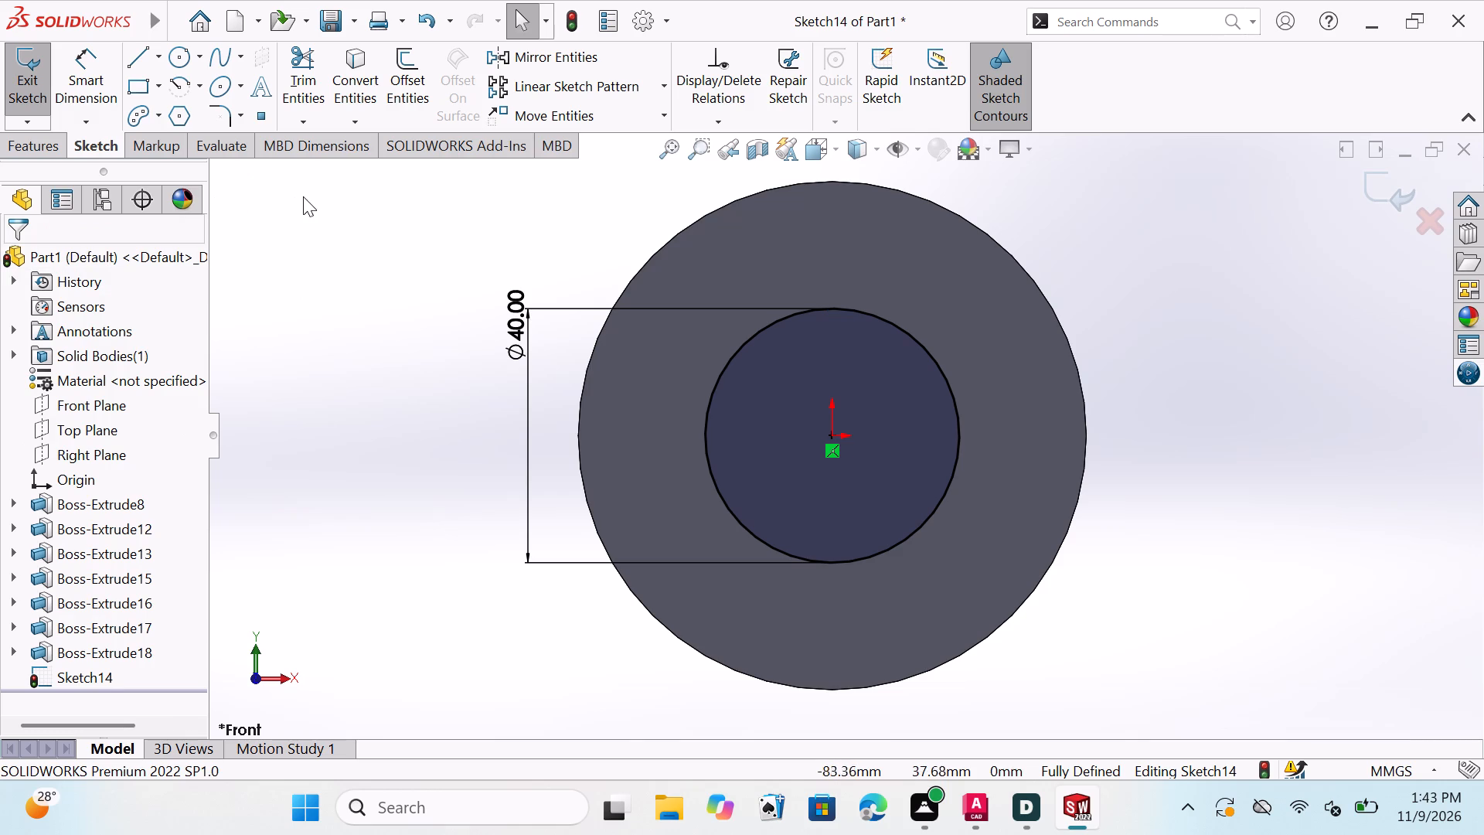
key(Escape)
key(Escape)
key(Escape)
key(Escape)
key(Escape)
key(Escape)
key(Escape)
key(Escape)
key(Escape)
key(Escape)
key(Escape)
key(Escape)
key(Escape)
key(Escape)
key(Escape)
key(Escape)
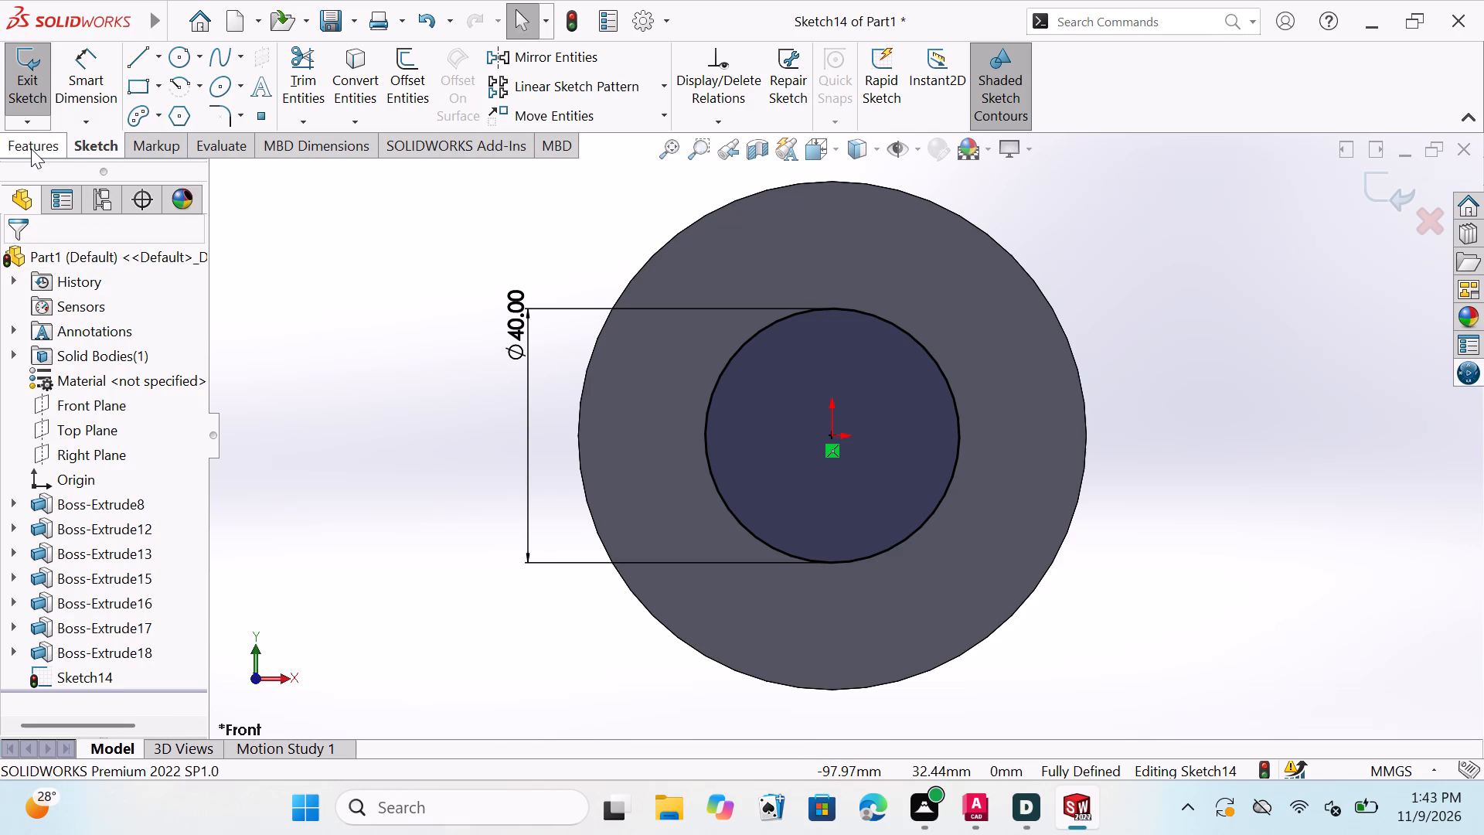
Extrude the 40 mm circle 40 mm blind outward from the disc's front face, away from the stepped sections, with merged result.
click(31, 148)
click(43, 92)
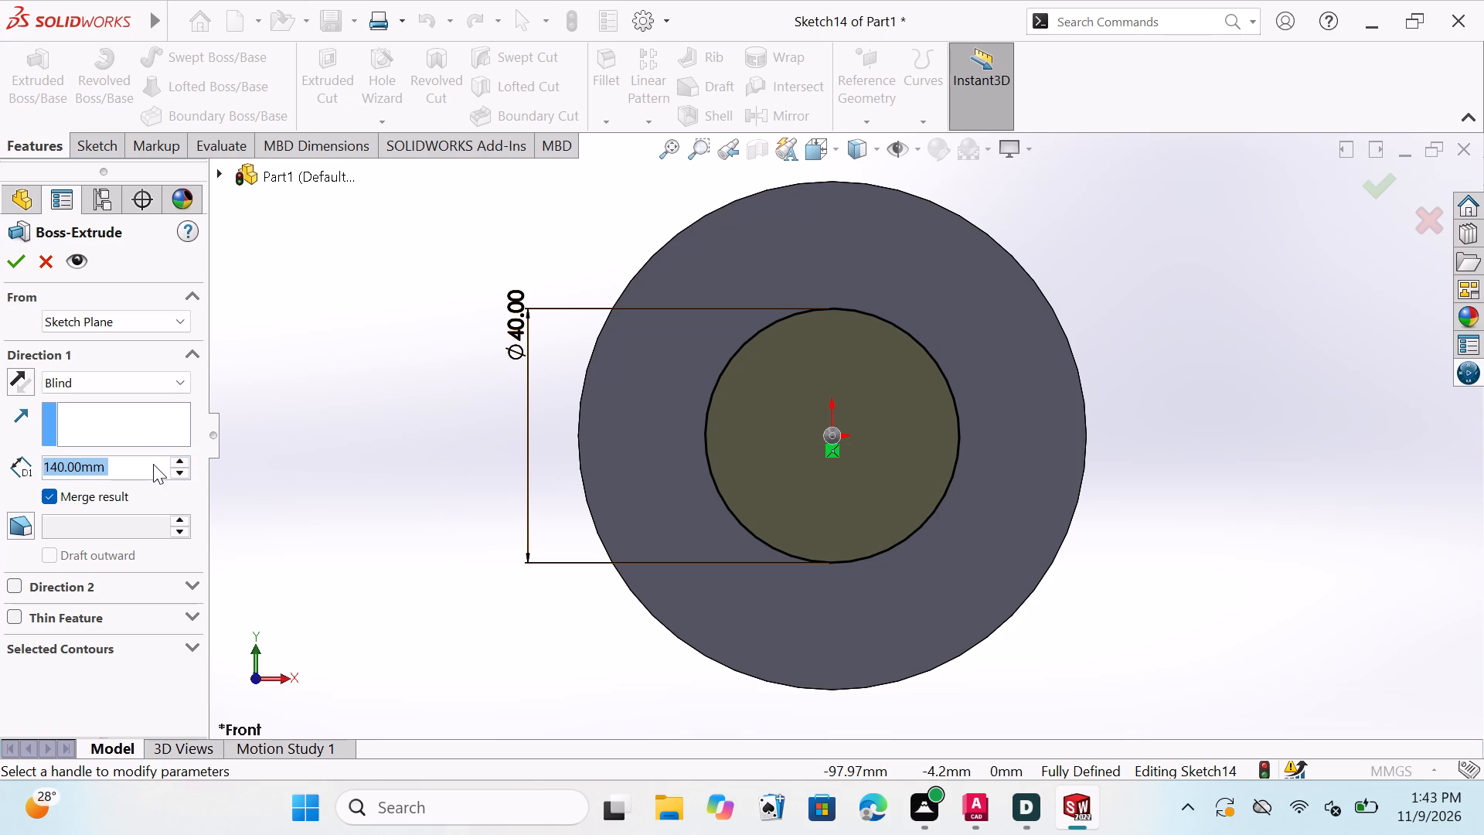
middle_drag(1265, 391, 1231, 414)
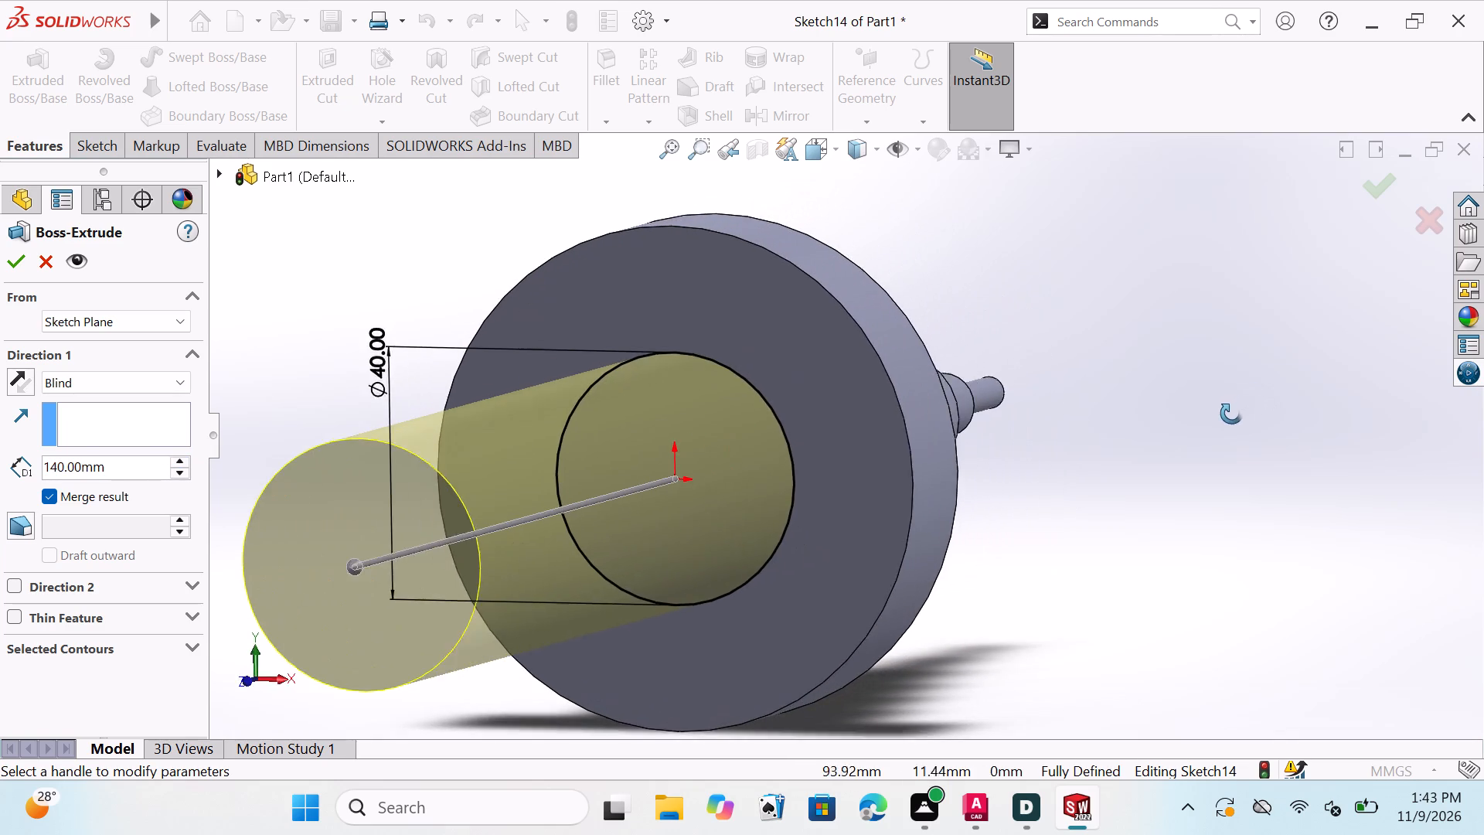
middle_drag(1231, 414, 1227, 416)
click(131, 465)
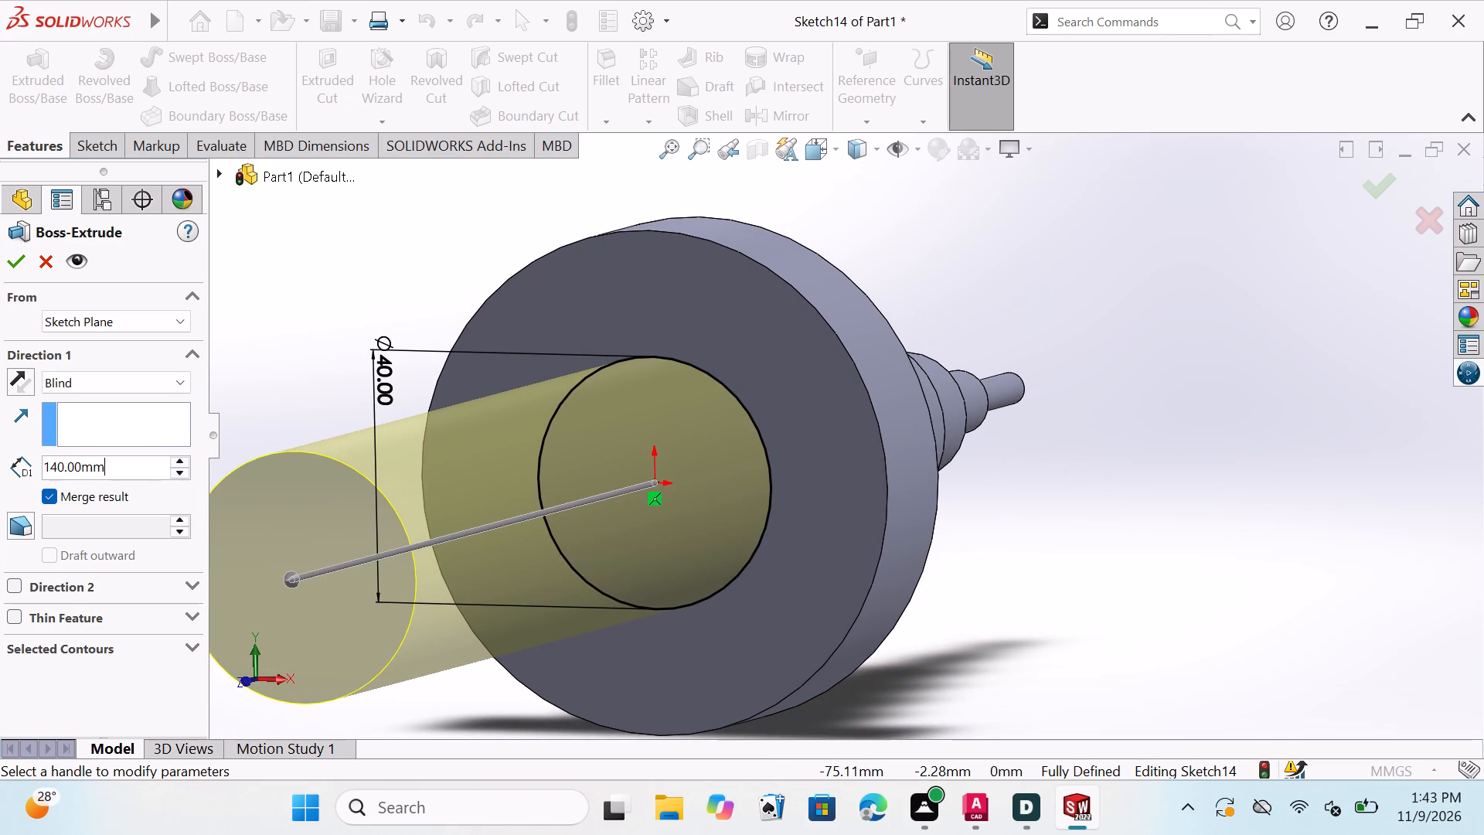
key(BackSpace)
key(BackSpace)
key(BackSpace)
key(BackSpace)
key(BackSpace)
key(BackSpace)
key(BackSpace)
key(BackSpace)
key(BackSpace)
key(BackSpace)
key(BackSpace)
key(BackSpace)
key(BackSpace)
key(BackSpace)
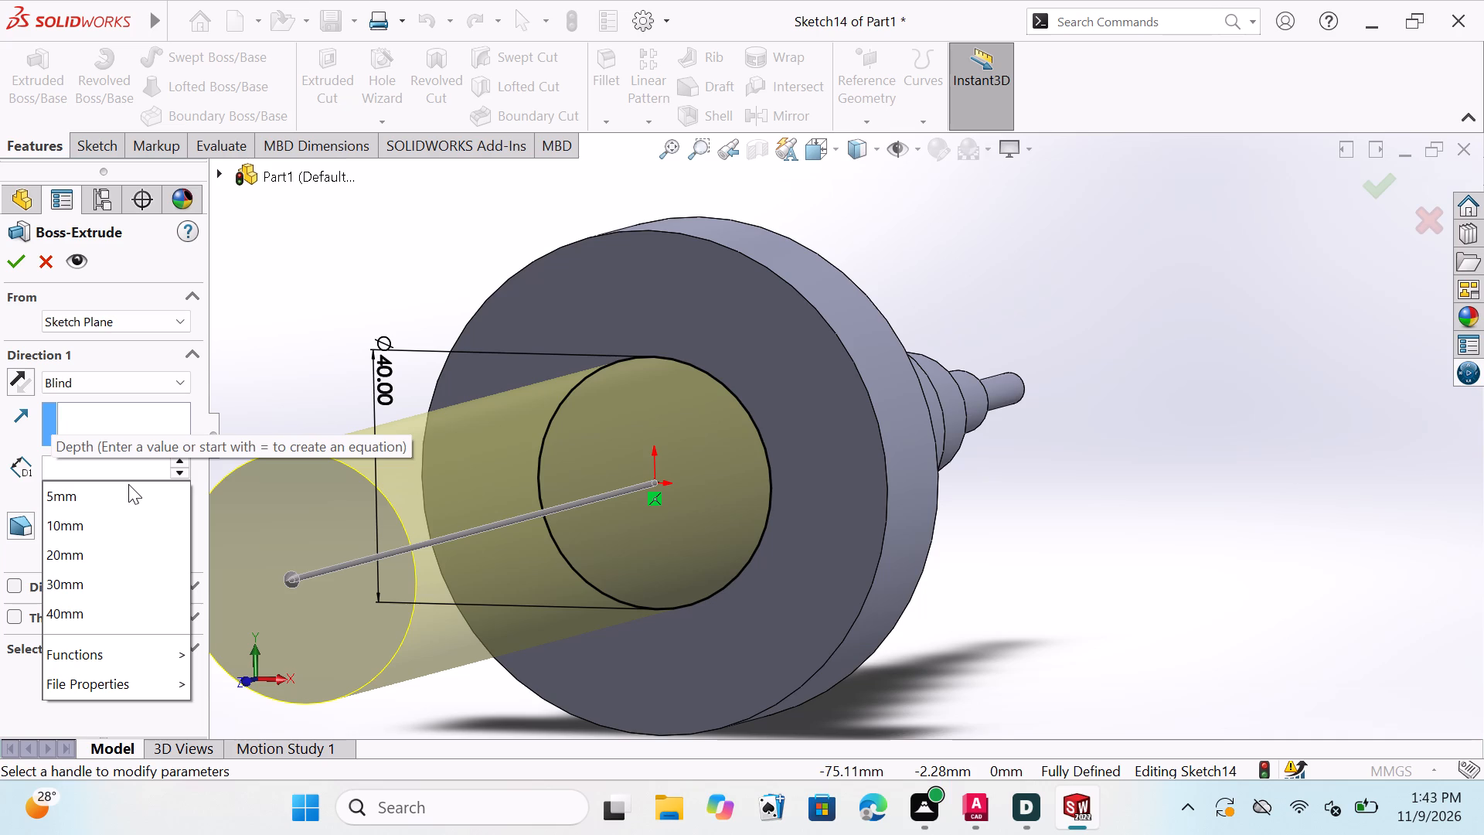
text(40)
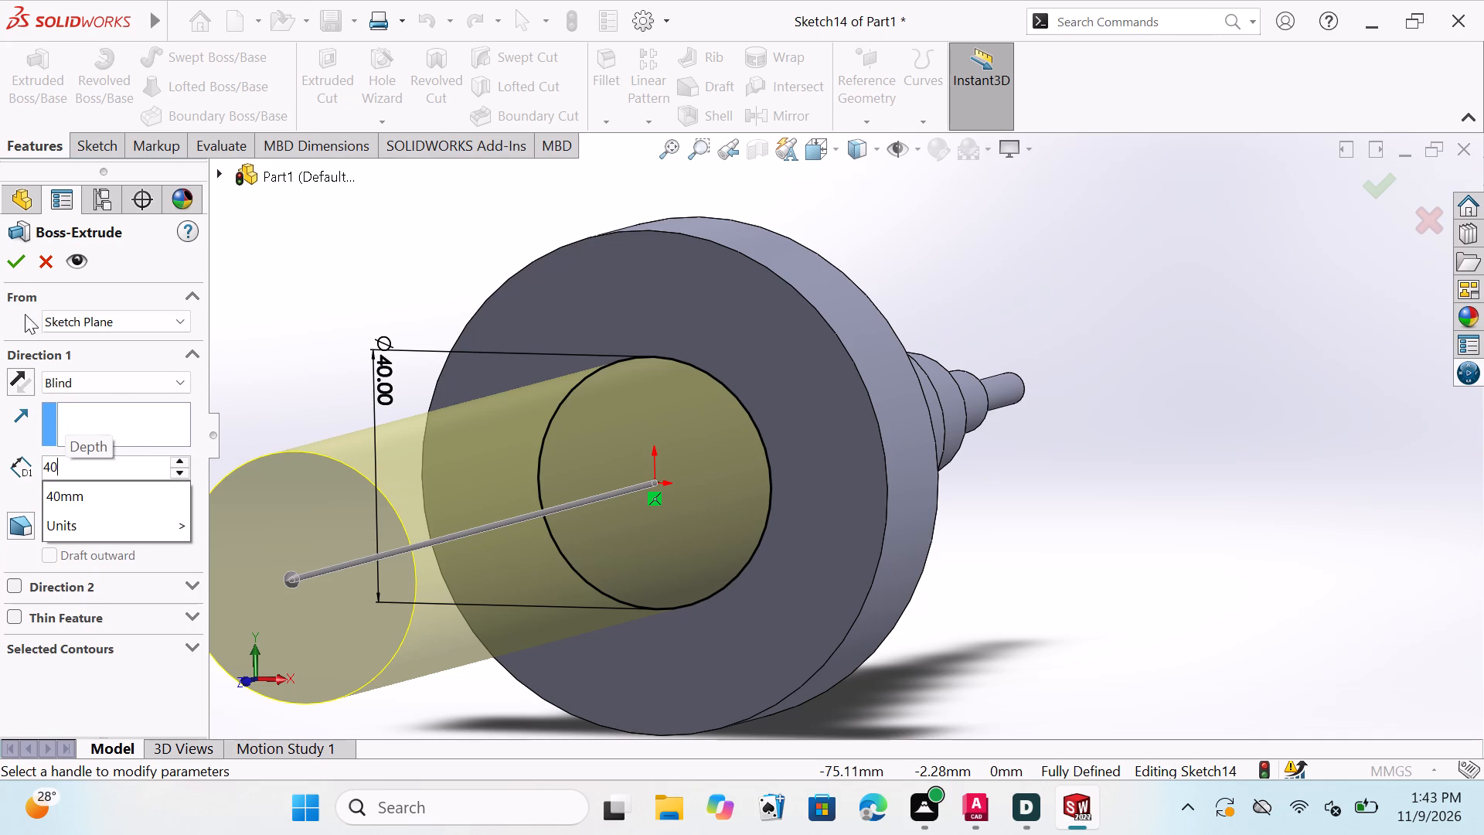
click(11, 257)
click(11, 257)
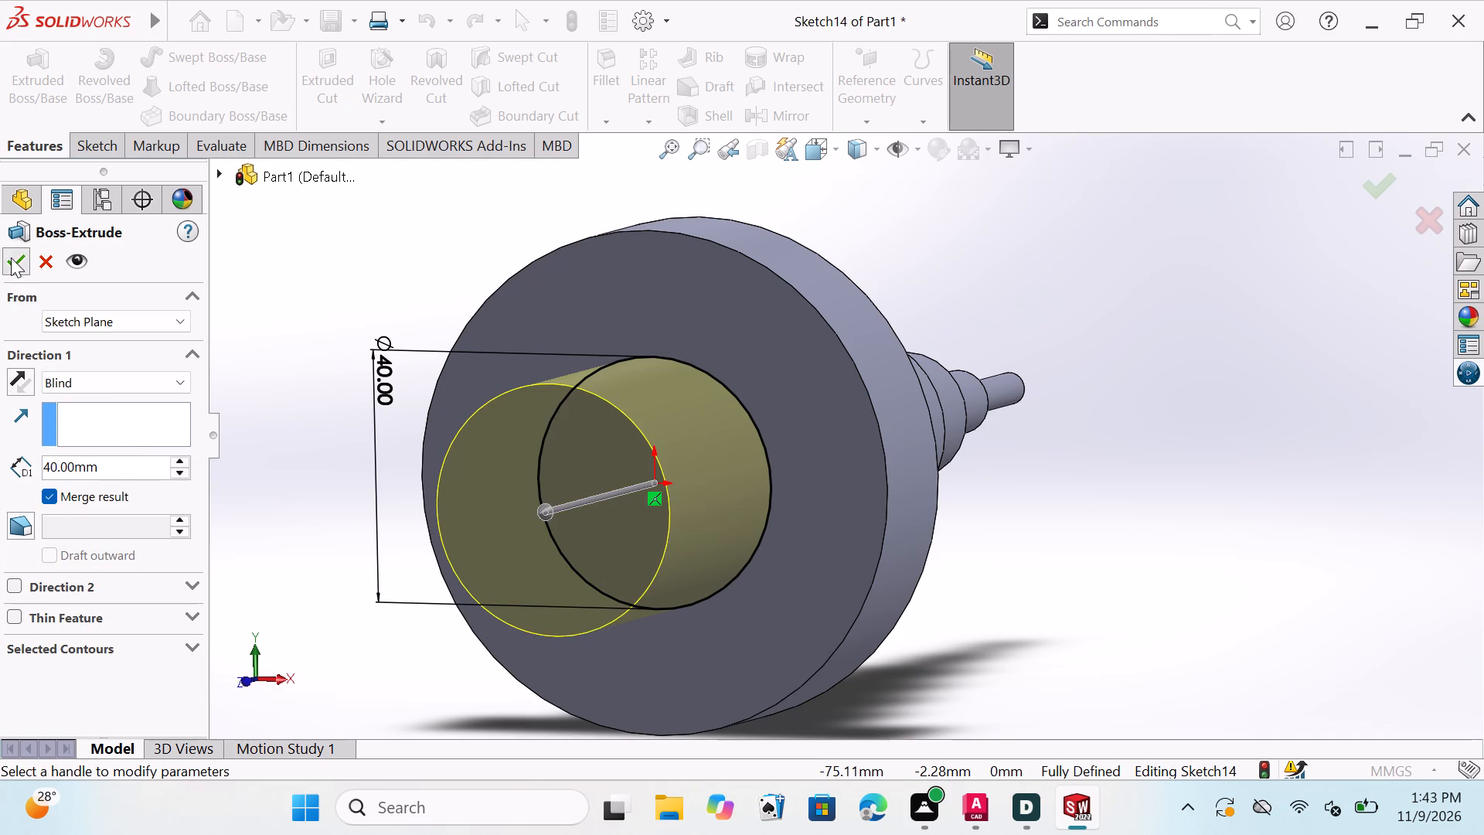
Start an extruded cut on the disc's front face, opening its sketch with the view normal to the Front Plane.
middle_drag(1111, 520, 1058, 547)
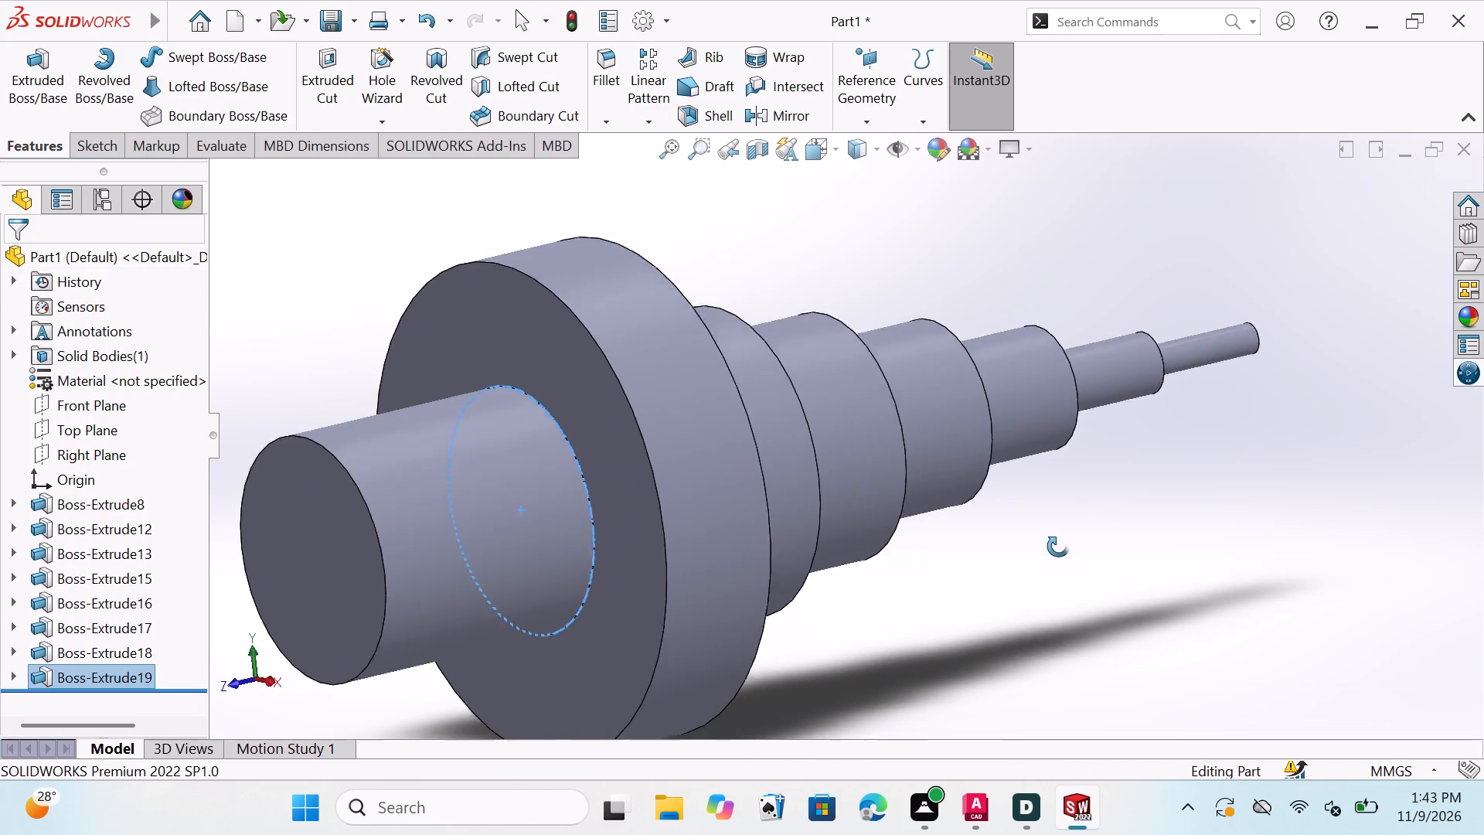
middle_drag(1058, 547, 1119, 519)
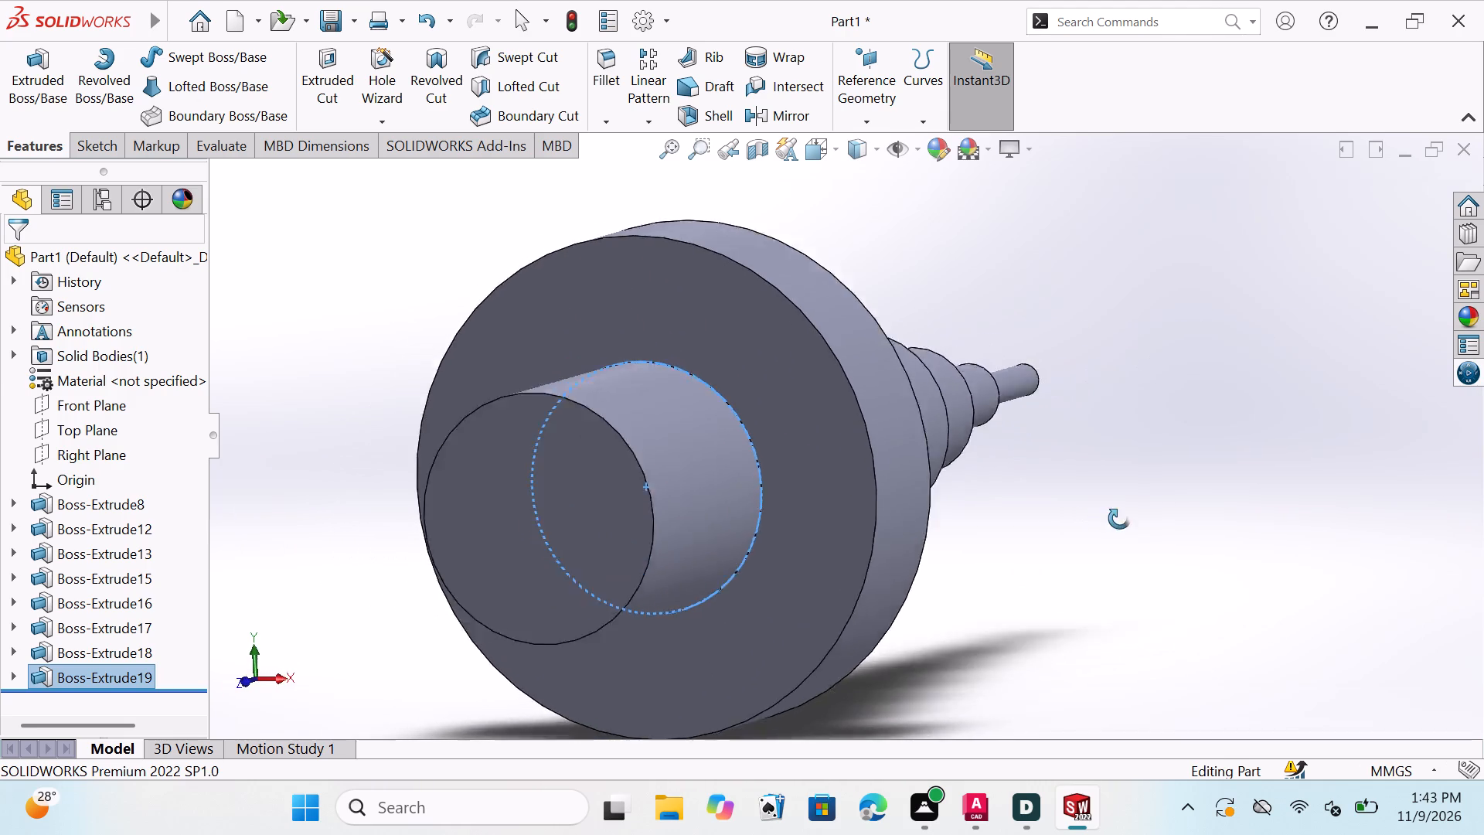
middle_drag(1119, 519, 1140, 529)
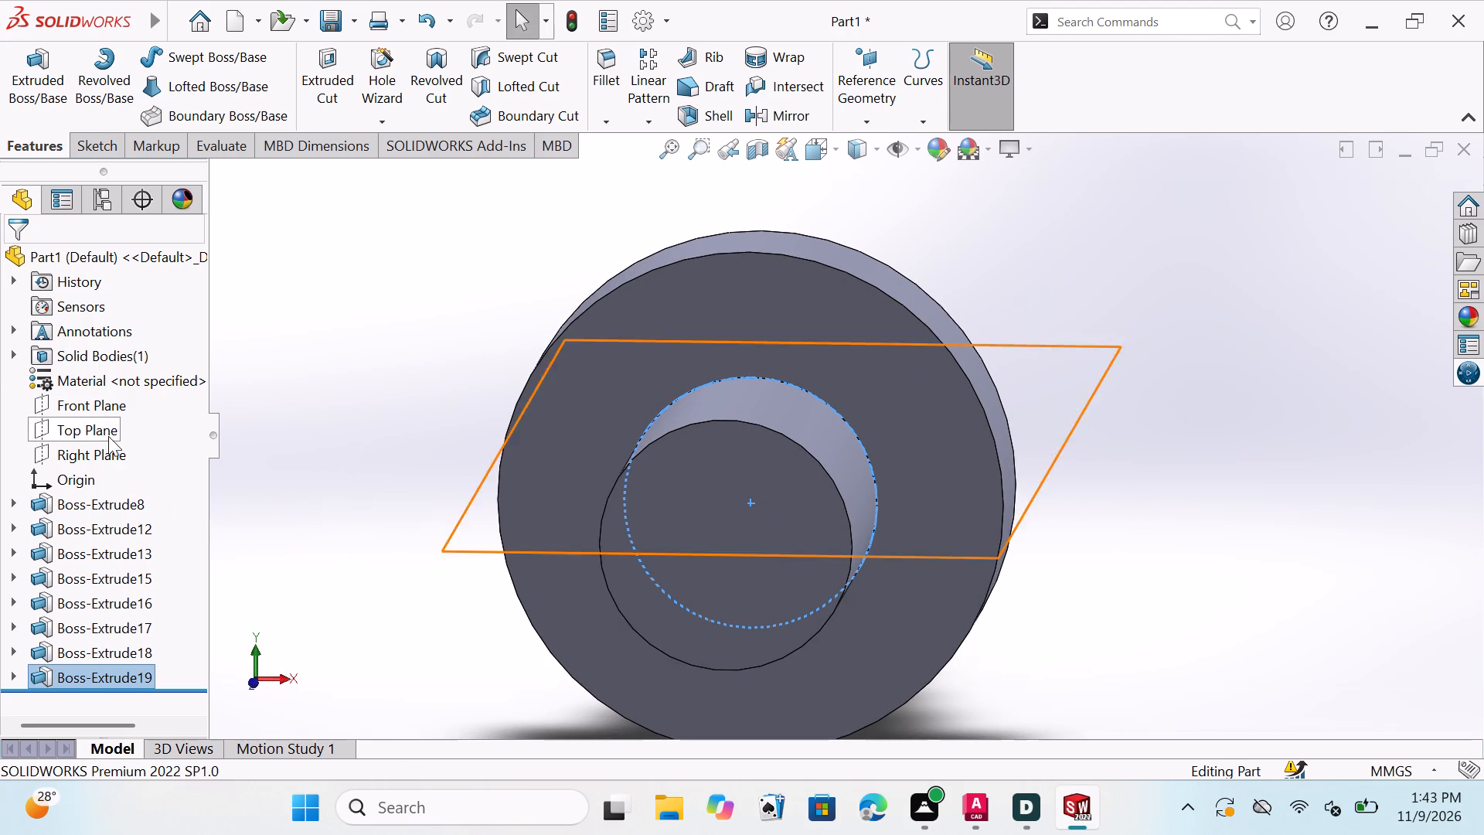
click(83, 400)
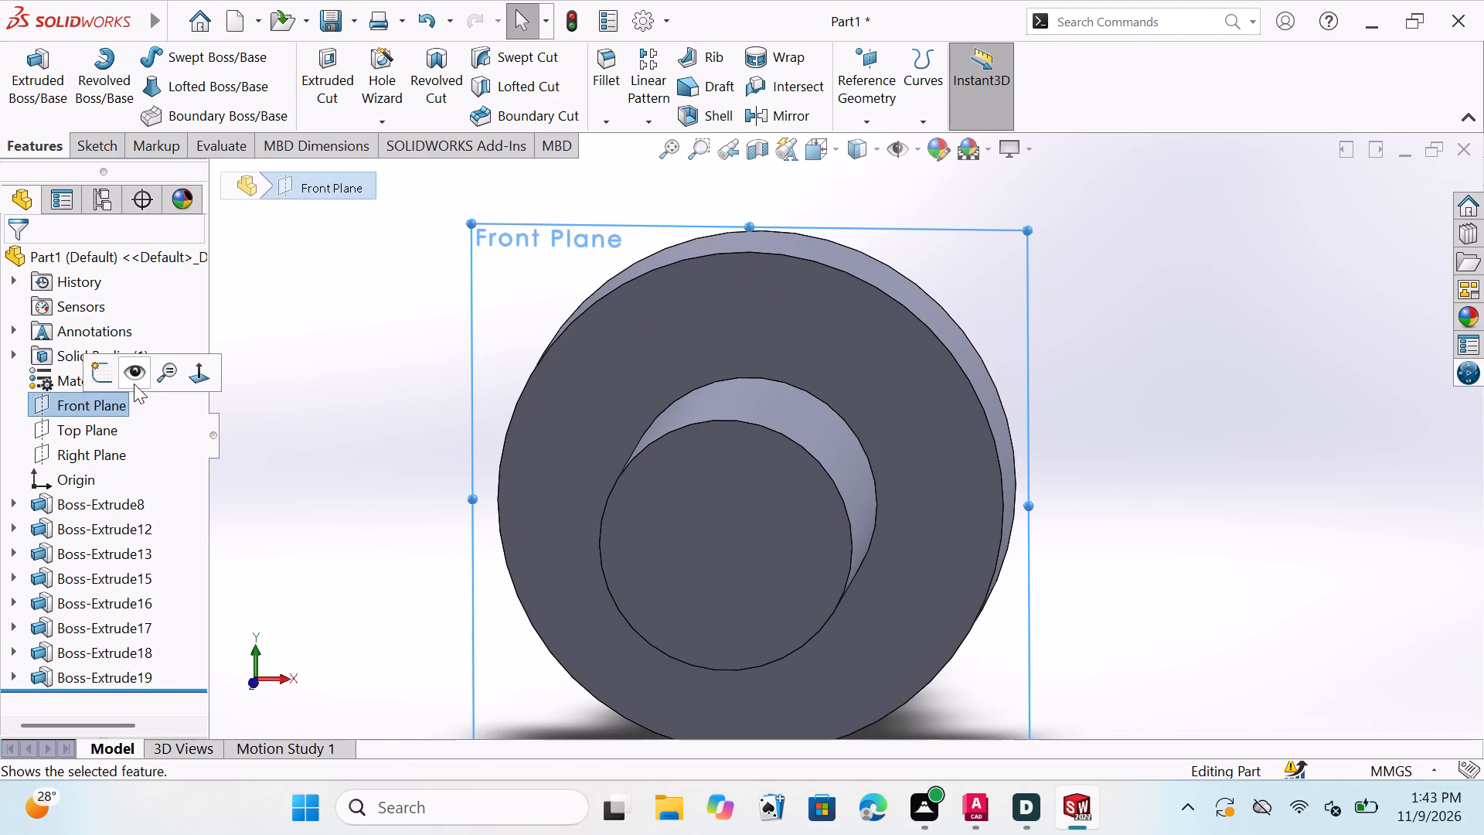
click(194, 375)
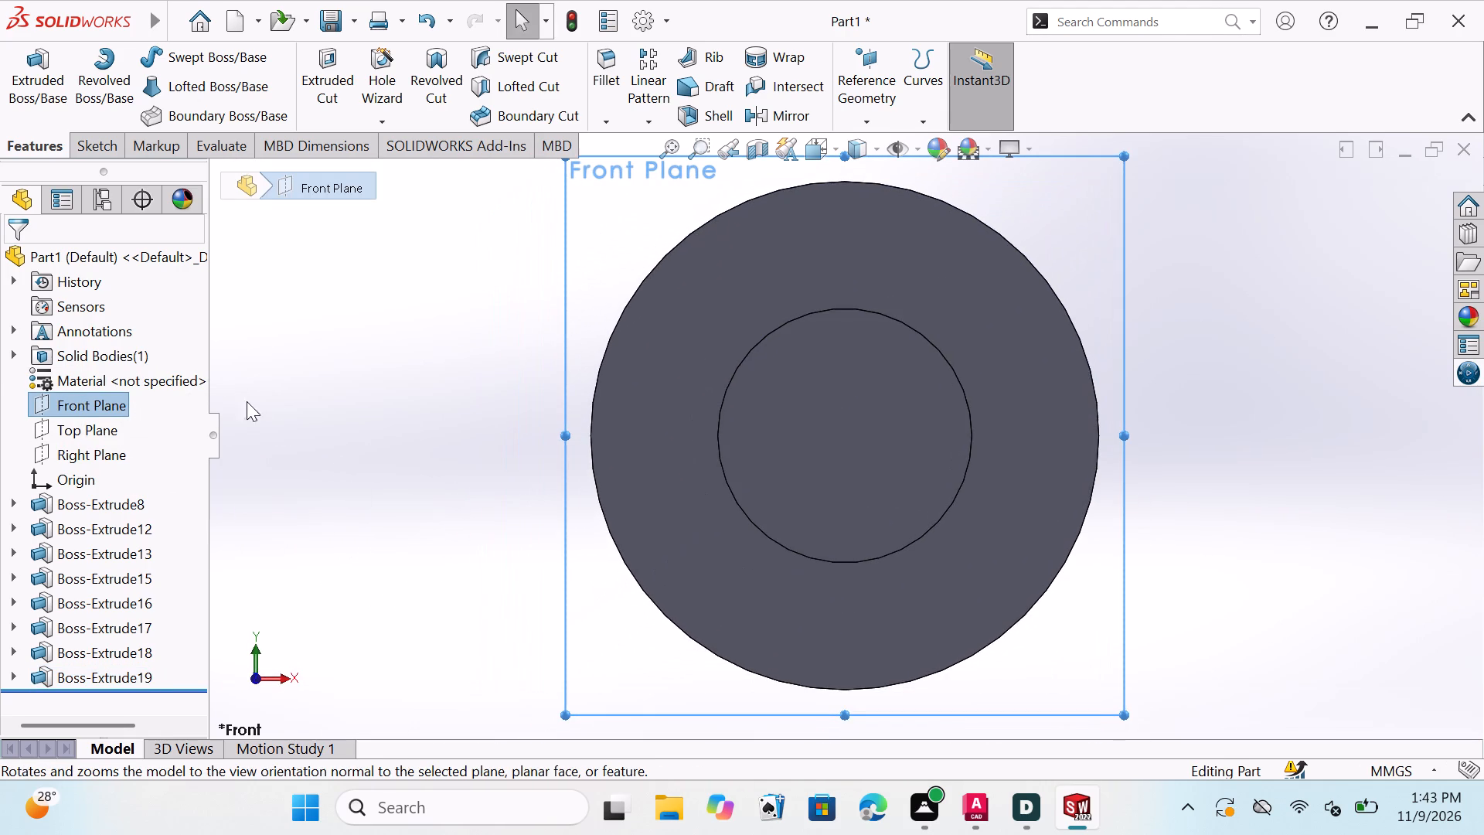
key(Escape)
key(Escape)
key(Escape)
key(Escape)
key(Escape)
key(Escape)
key(Escape)
key(Escape)
key(Escape)
key(Escape)
key(Escape)
key(Escape)
key(Escape)
key(Escape)
key(Escape)
key(Escape)
key(Escape)
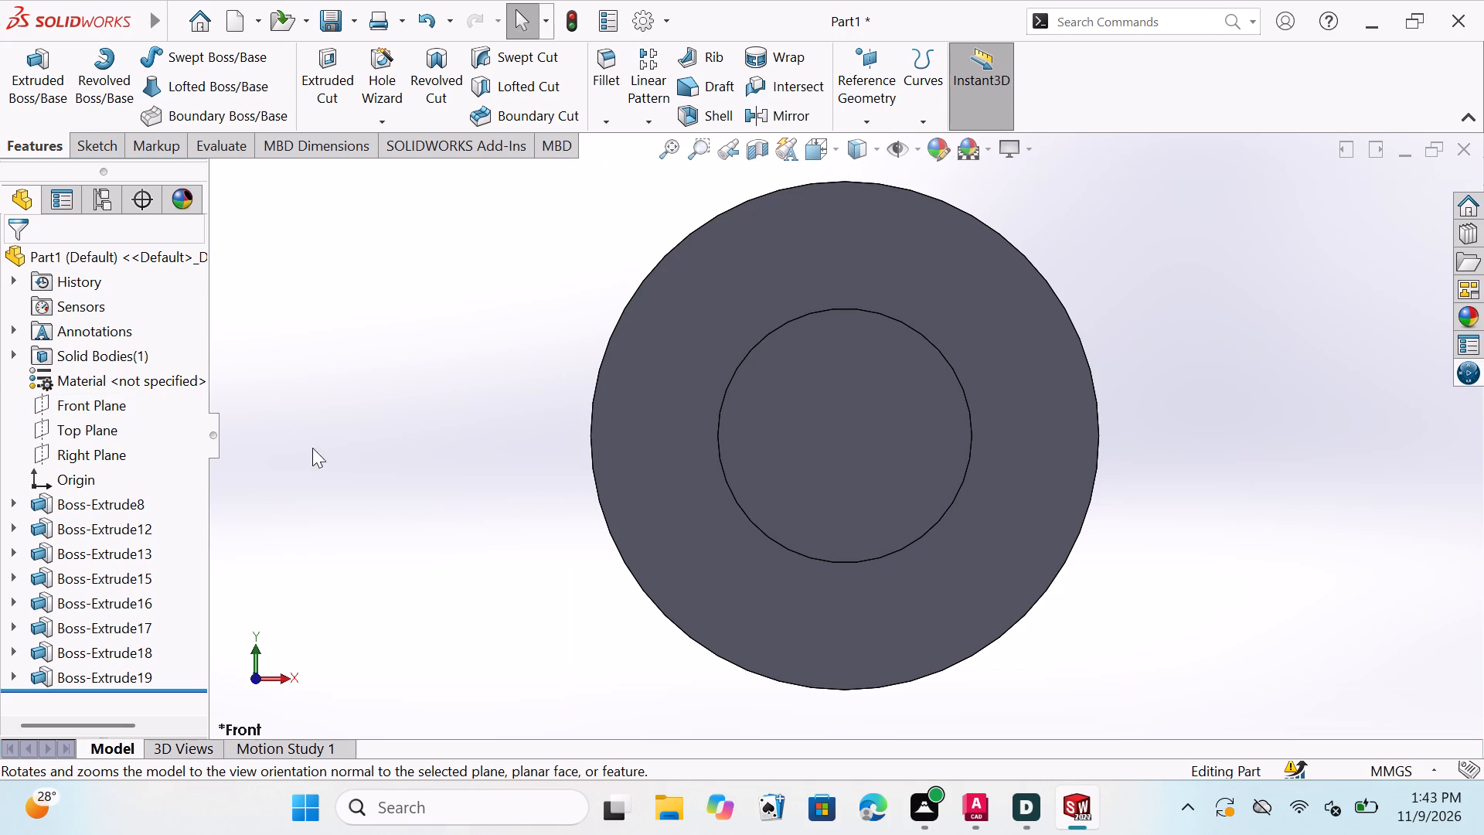
click(87, 146)
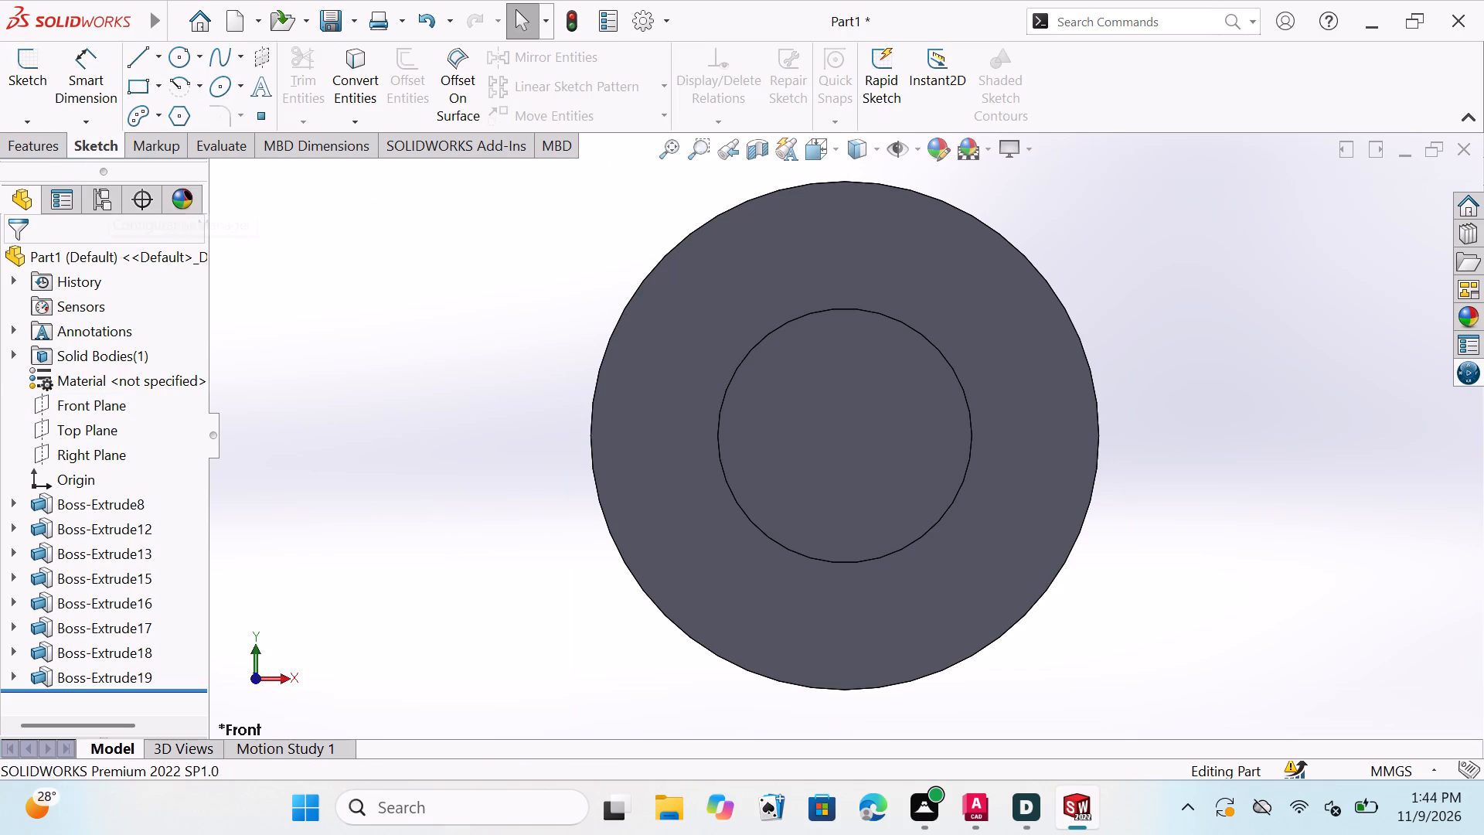
click(40, 147)
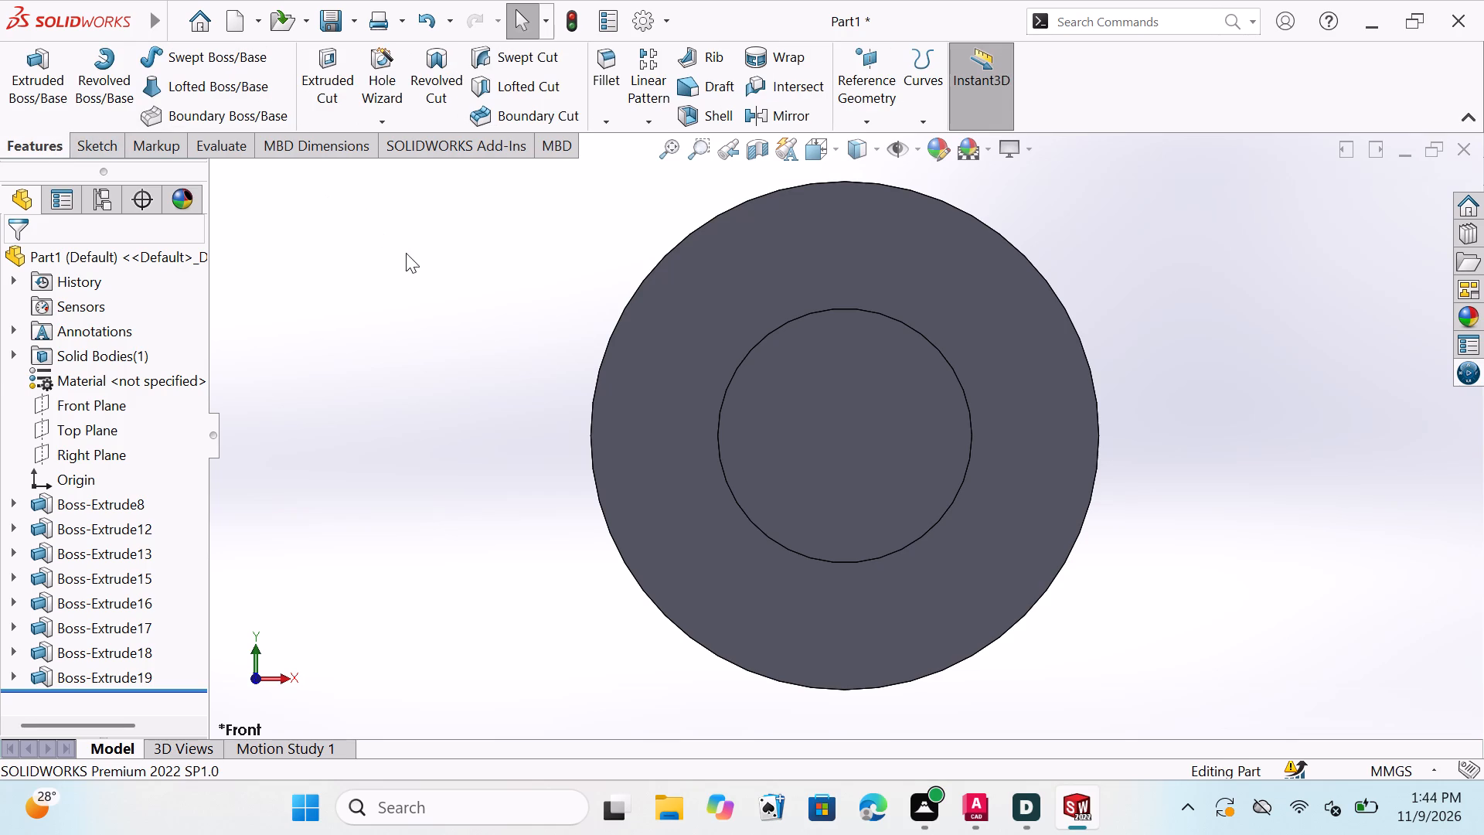
click(762, 336)
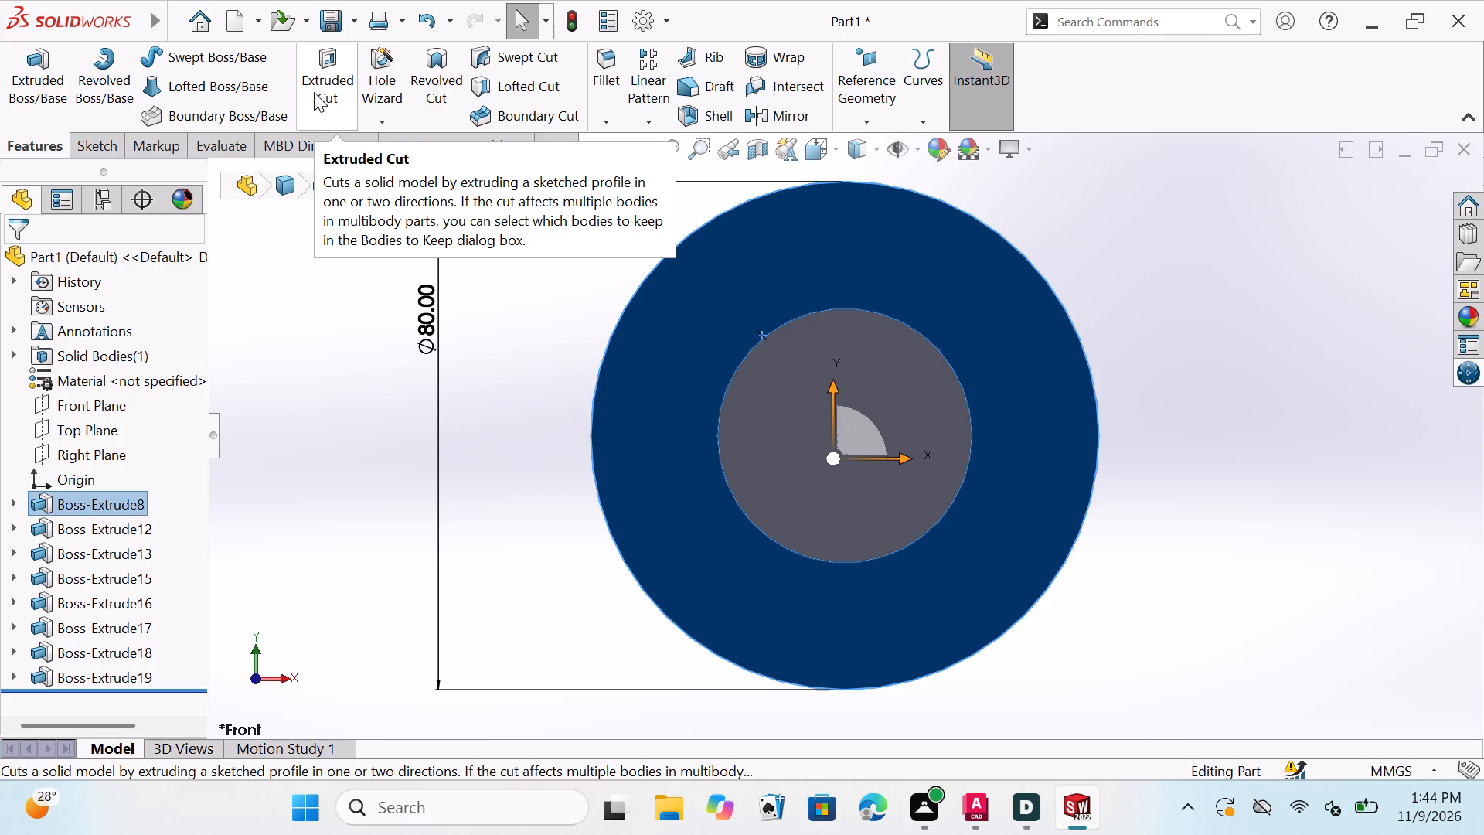
click(339, 80)
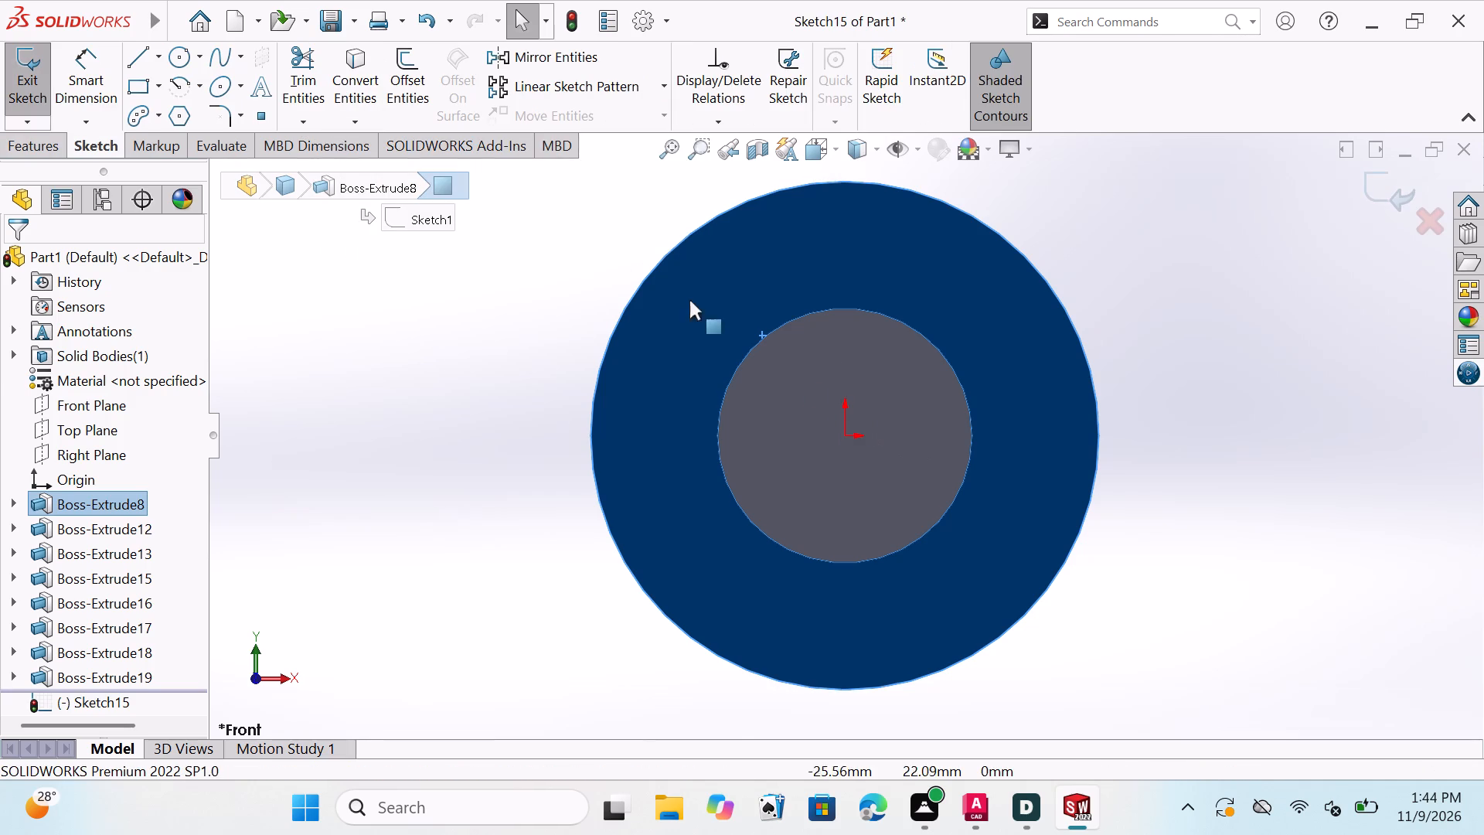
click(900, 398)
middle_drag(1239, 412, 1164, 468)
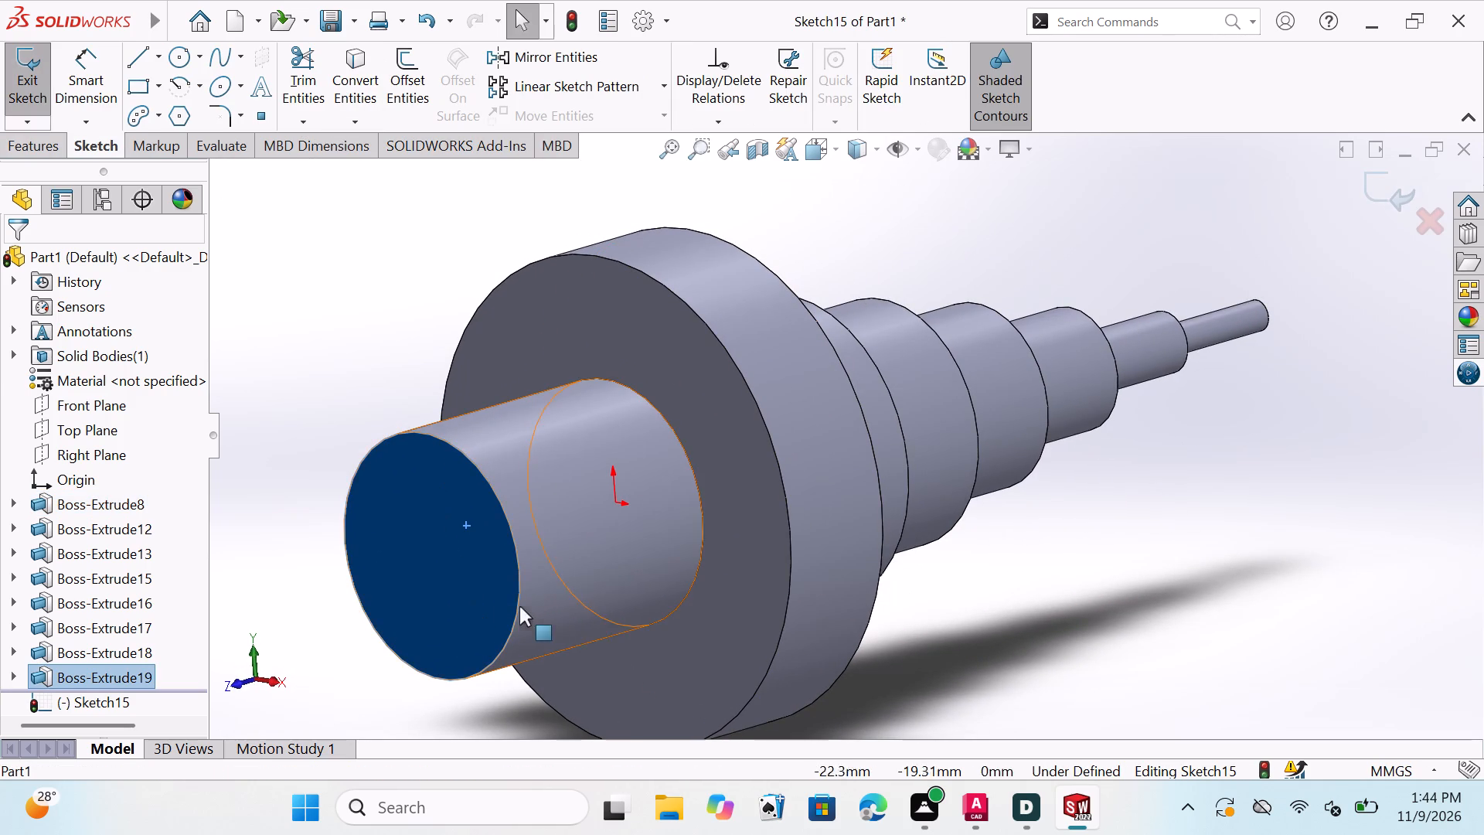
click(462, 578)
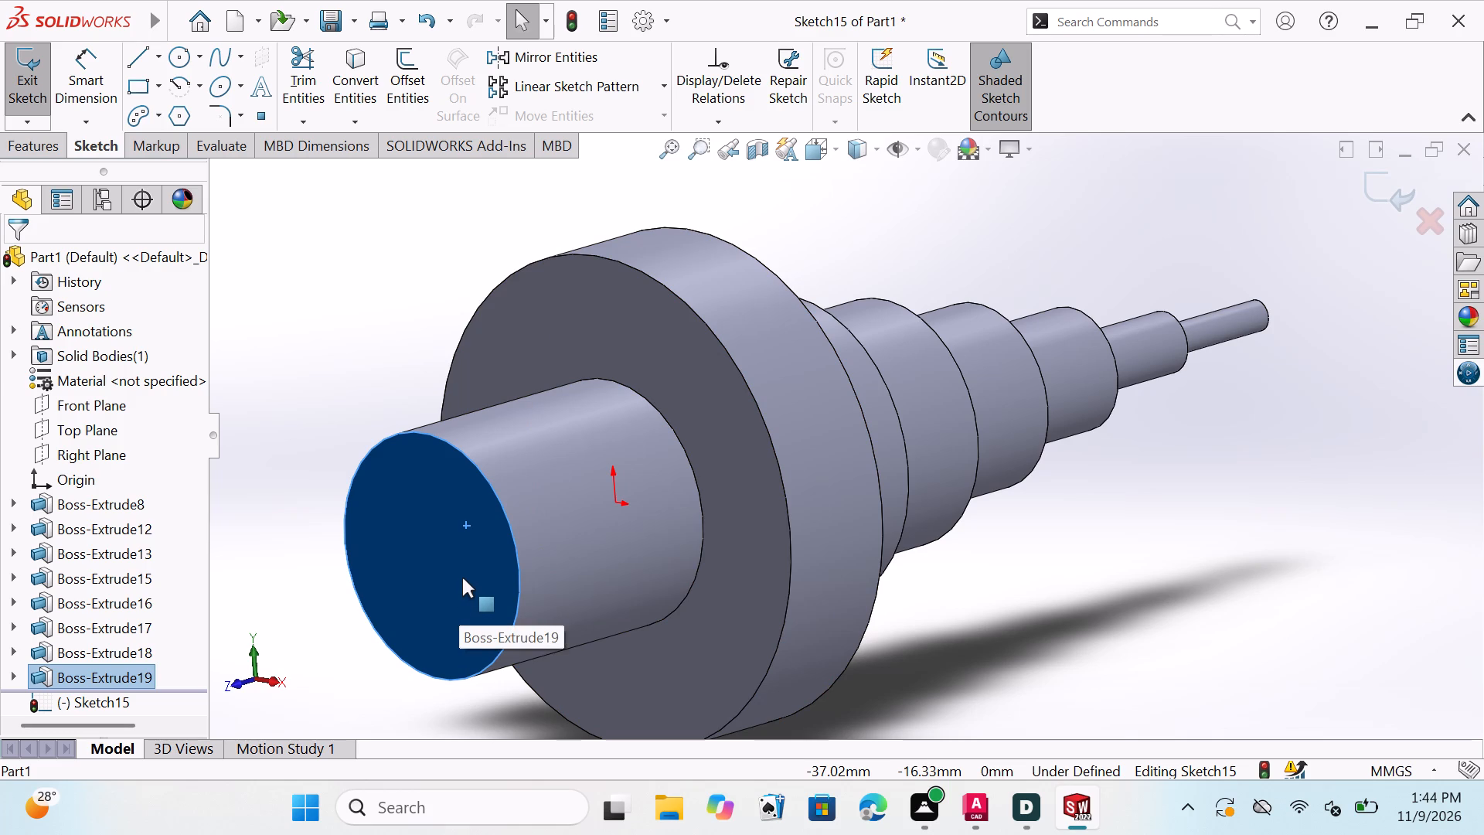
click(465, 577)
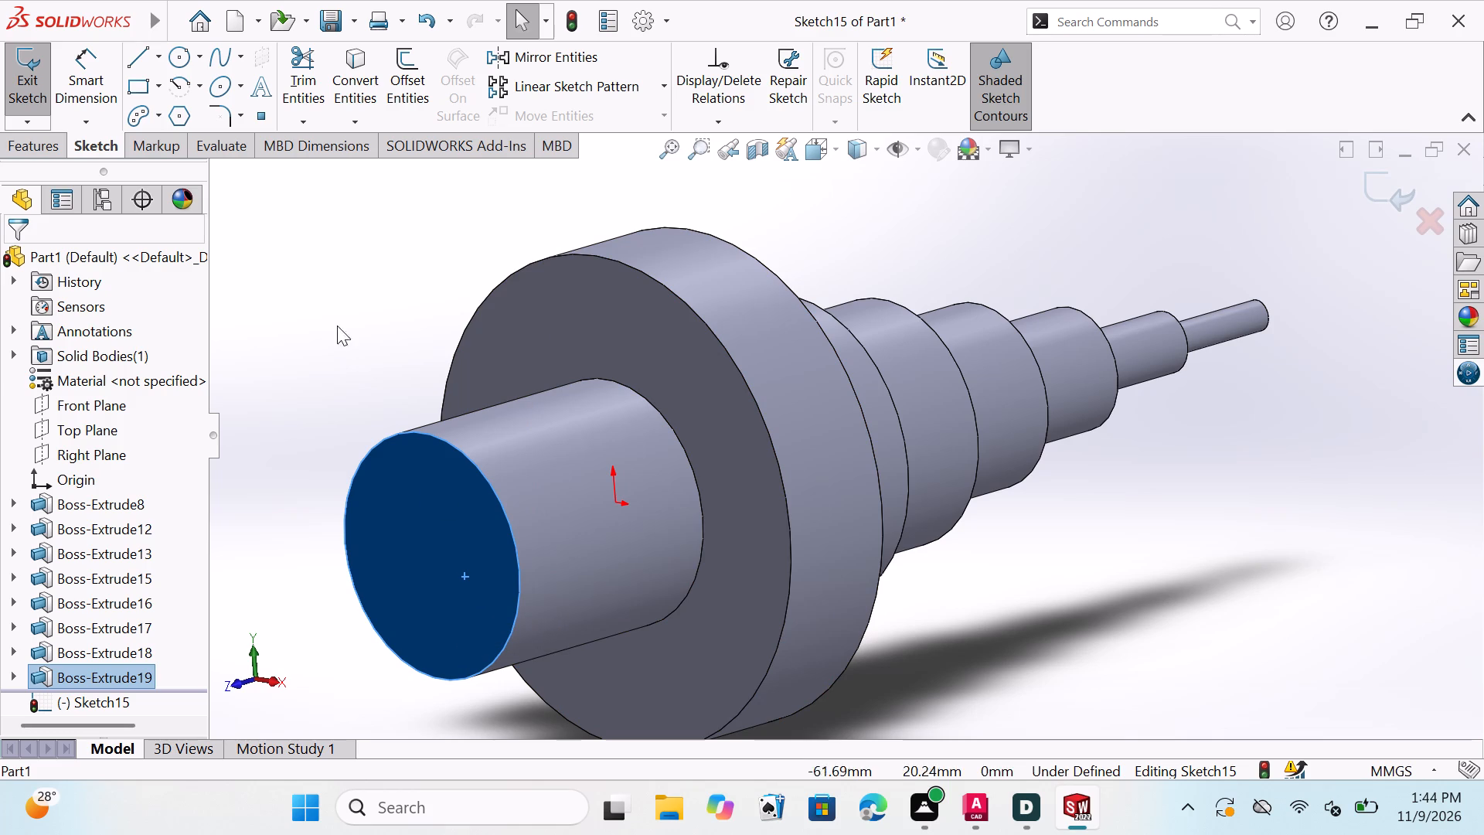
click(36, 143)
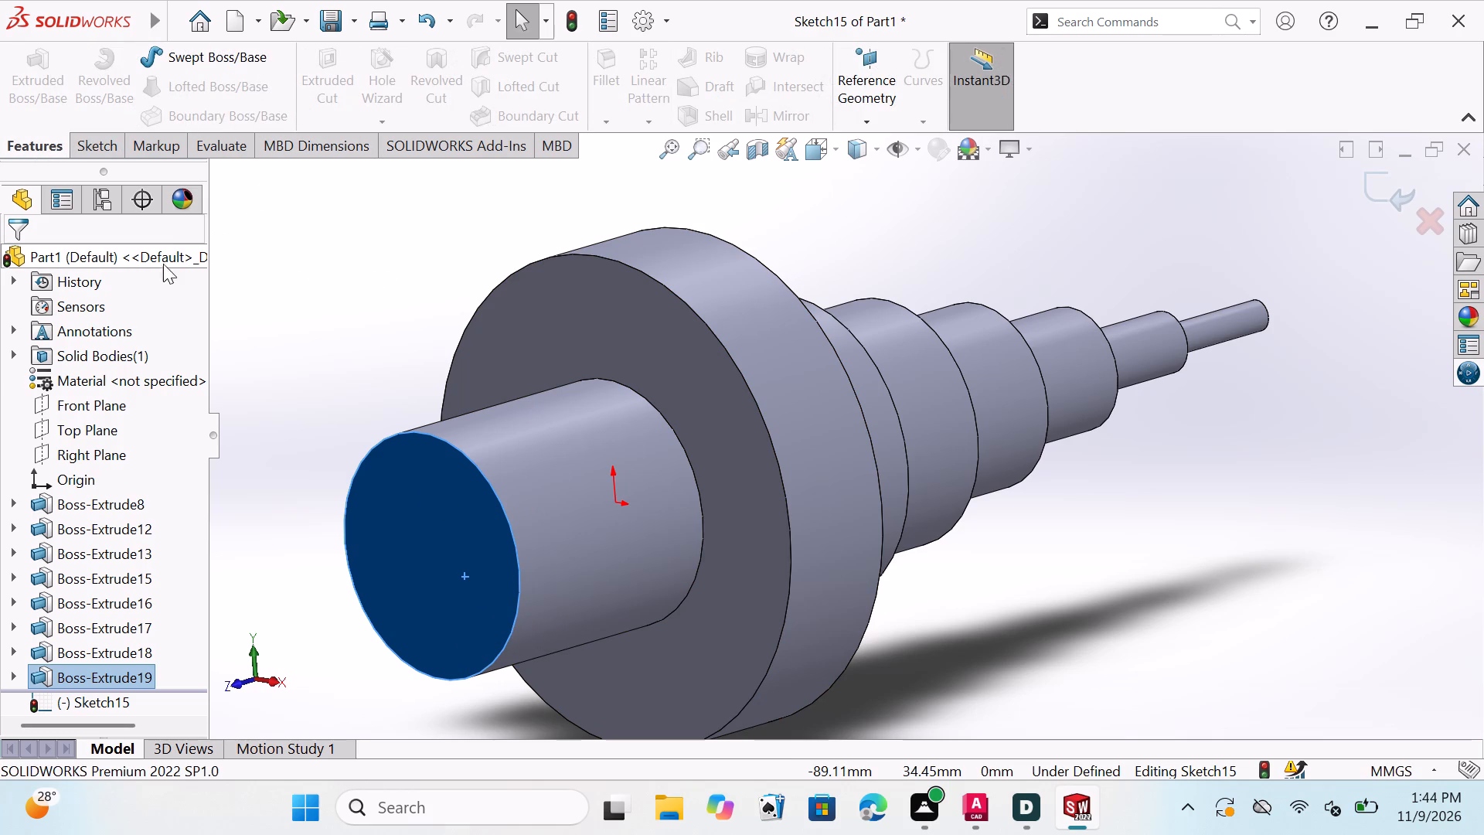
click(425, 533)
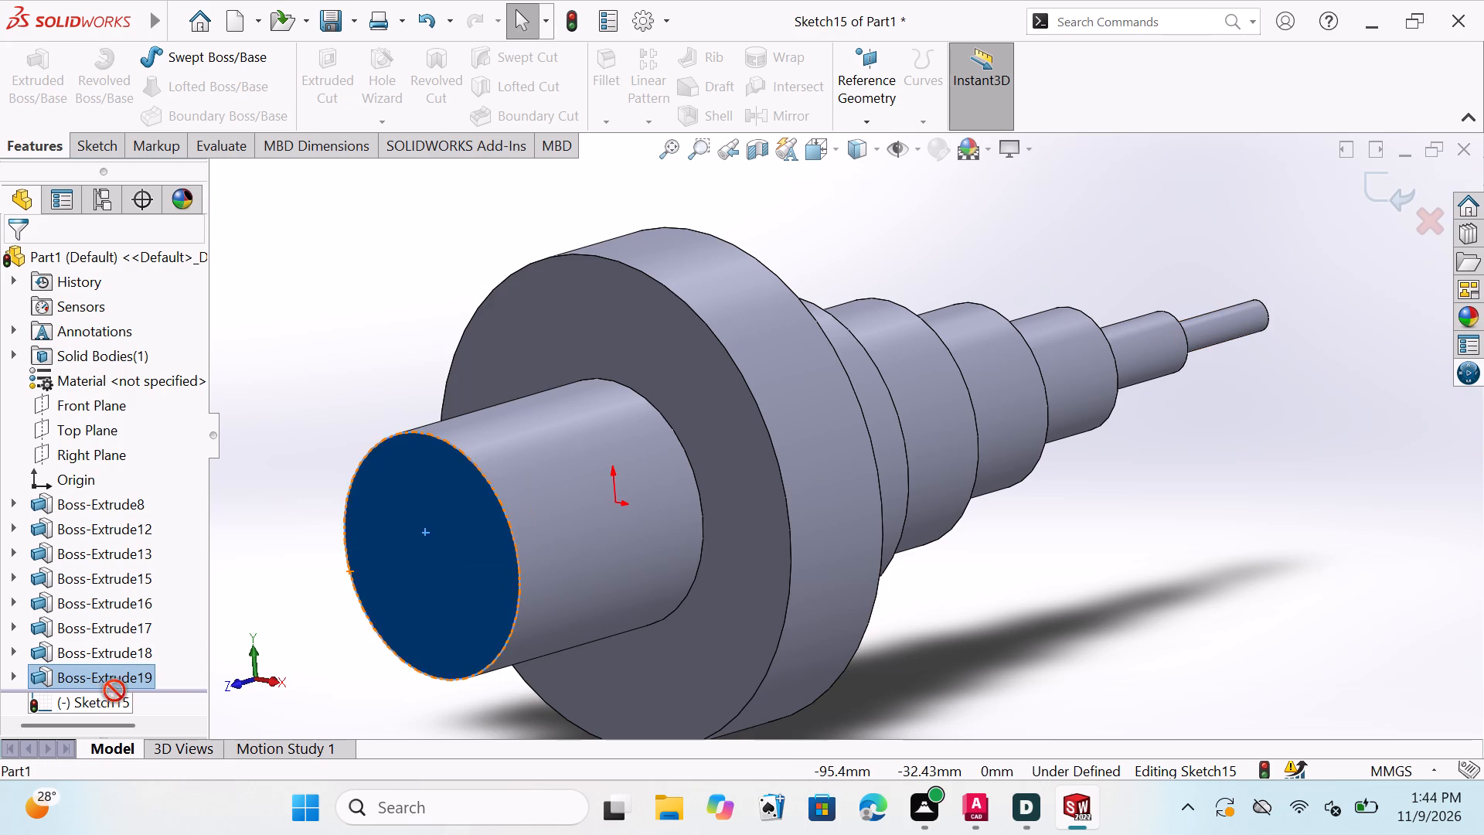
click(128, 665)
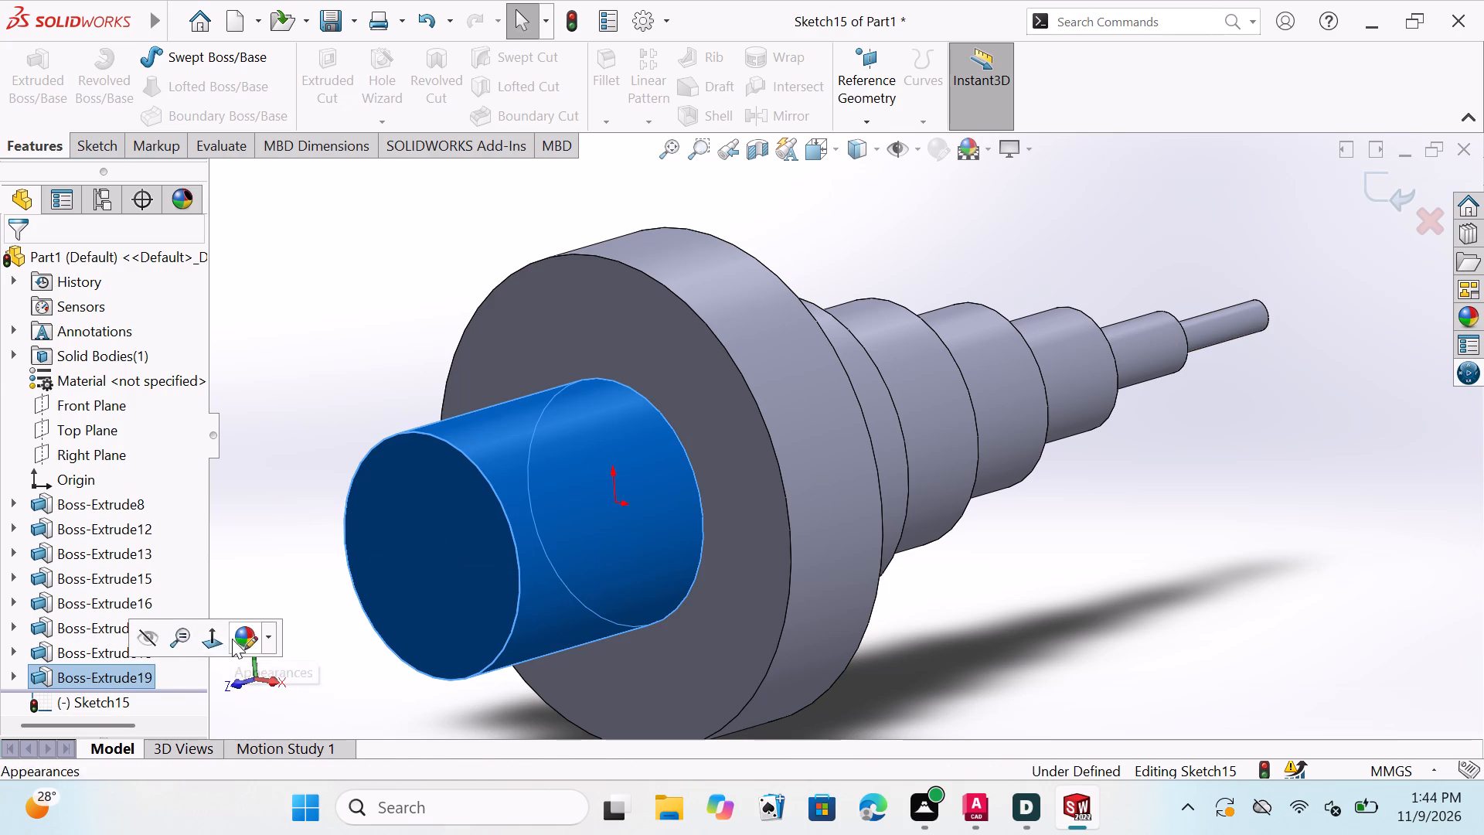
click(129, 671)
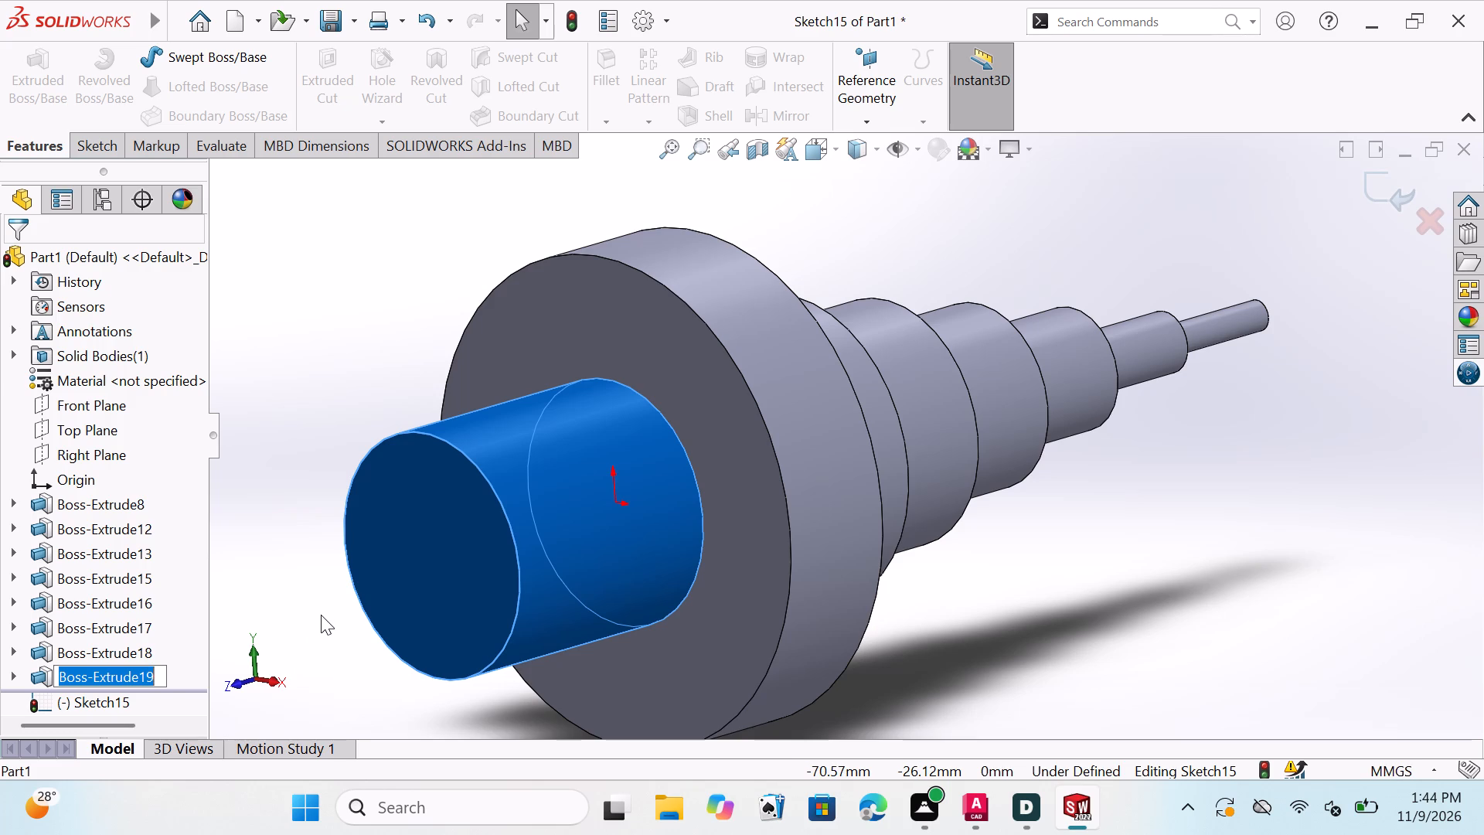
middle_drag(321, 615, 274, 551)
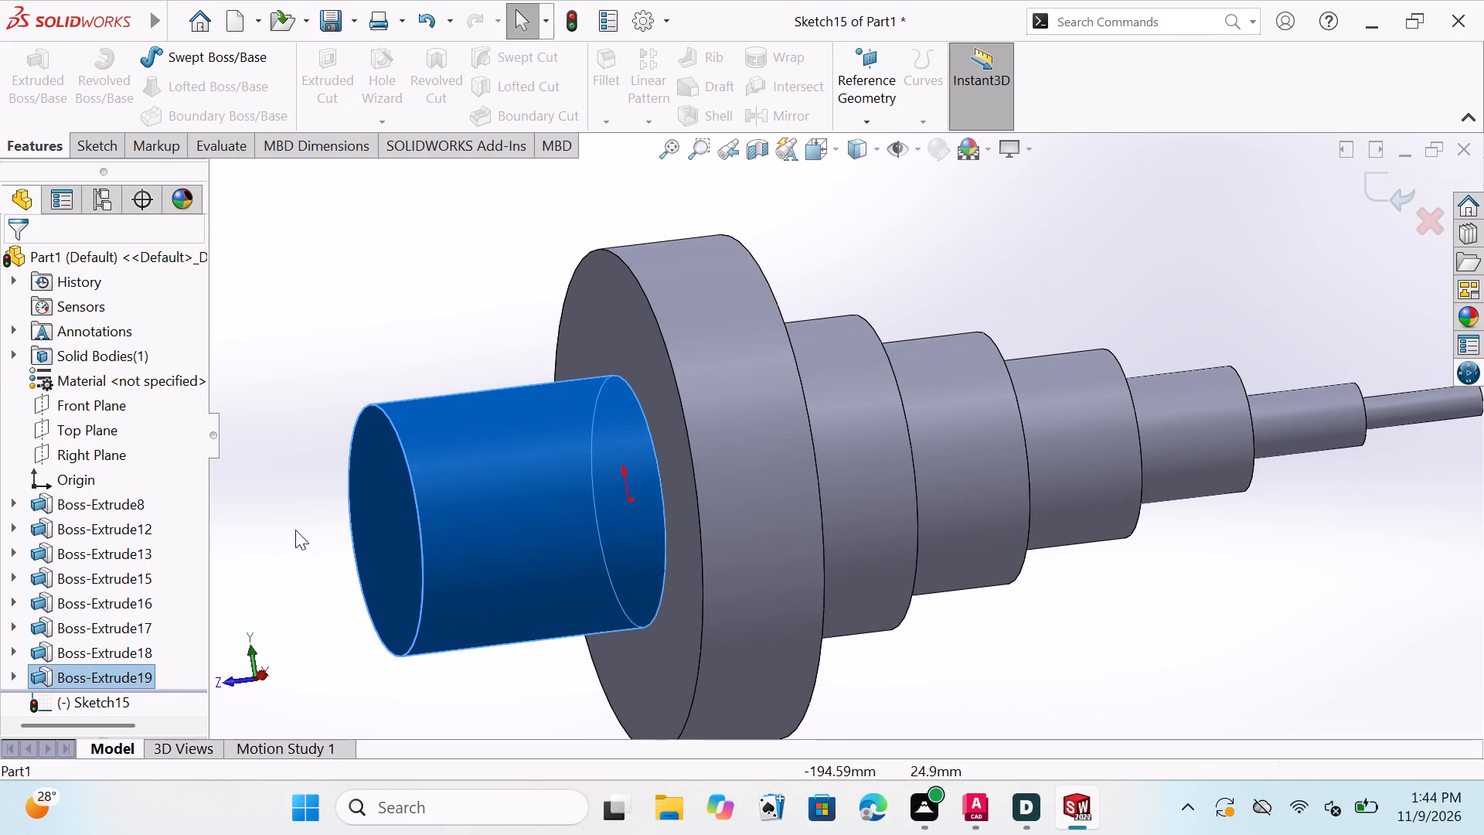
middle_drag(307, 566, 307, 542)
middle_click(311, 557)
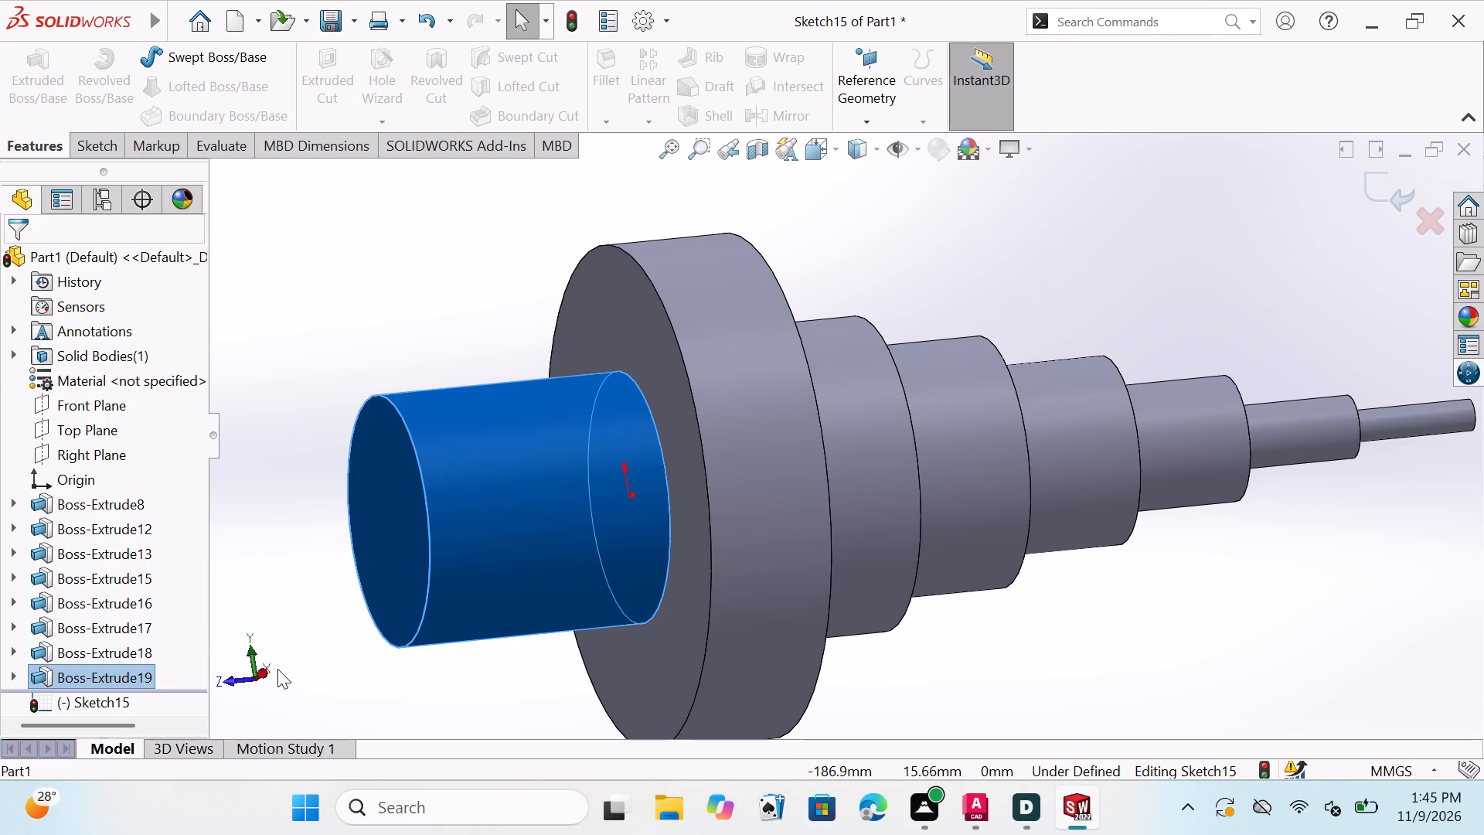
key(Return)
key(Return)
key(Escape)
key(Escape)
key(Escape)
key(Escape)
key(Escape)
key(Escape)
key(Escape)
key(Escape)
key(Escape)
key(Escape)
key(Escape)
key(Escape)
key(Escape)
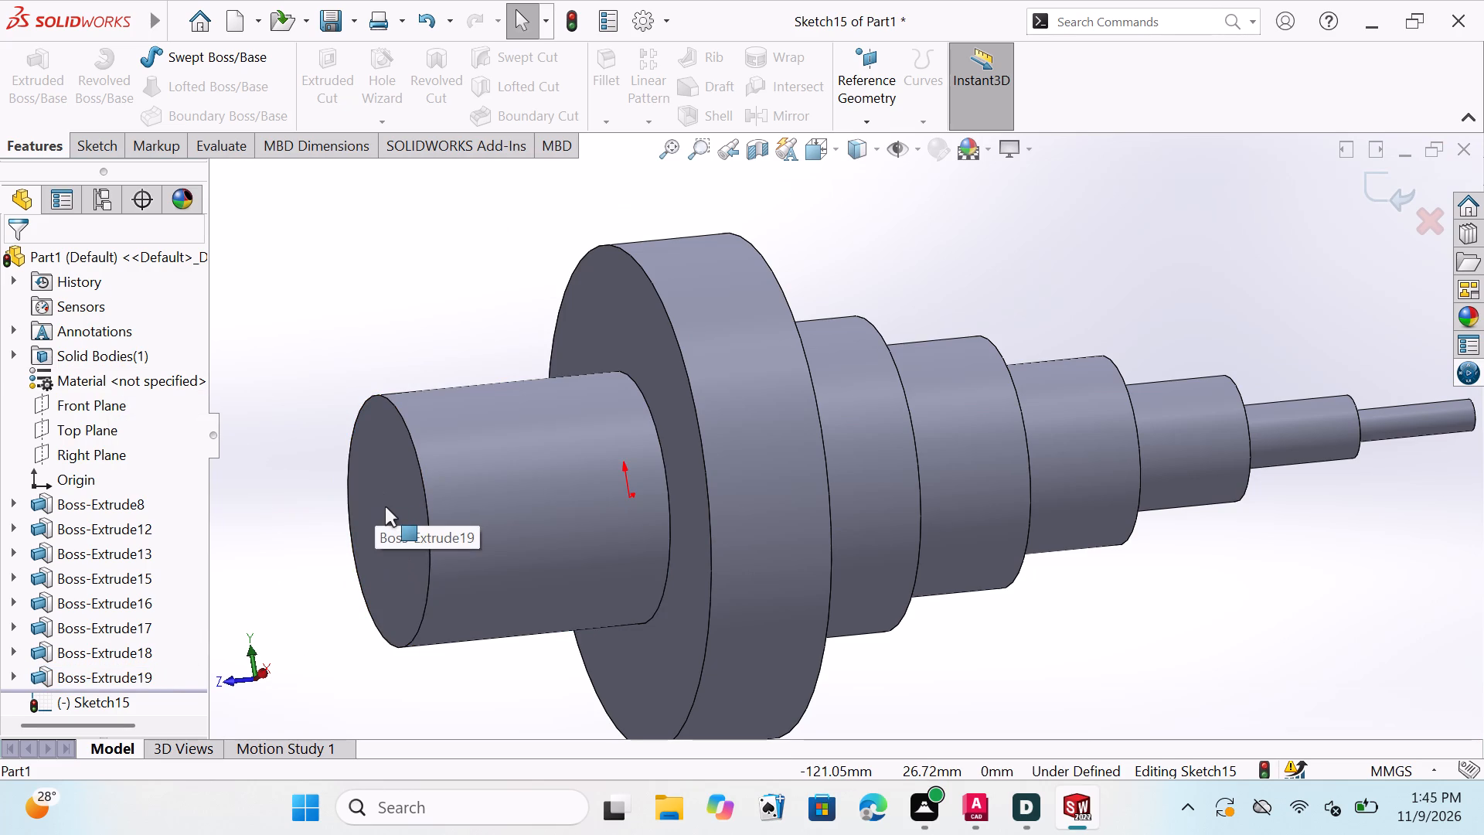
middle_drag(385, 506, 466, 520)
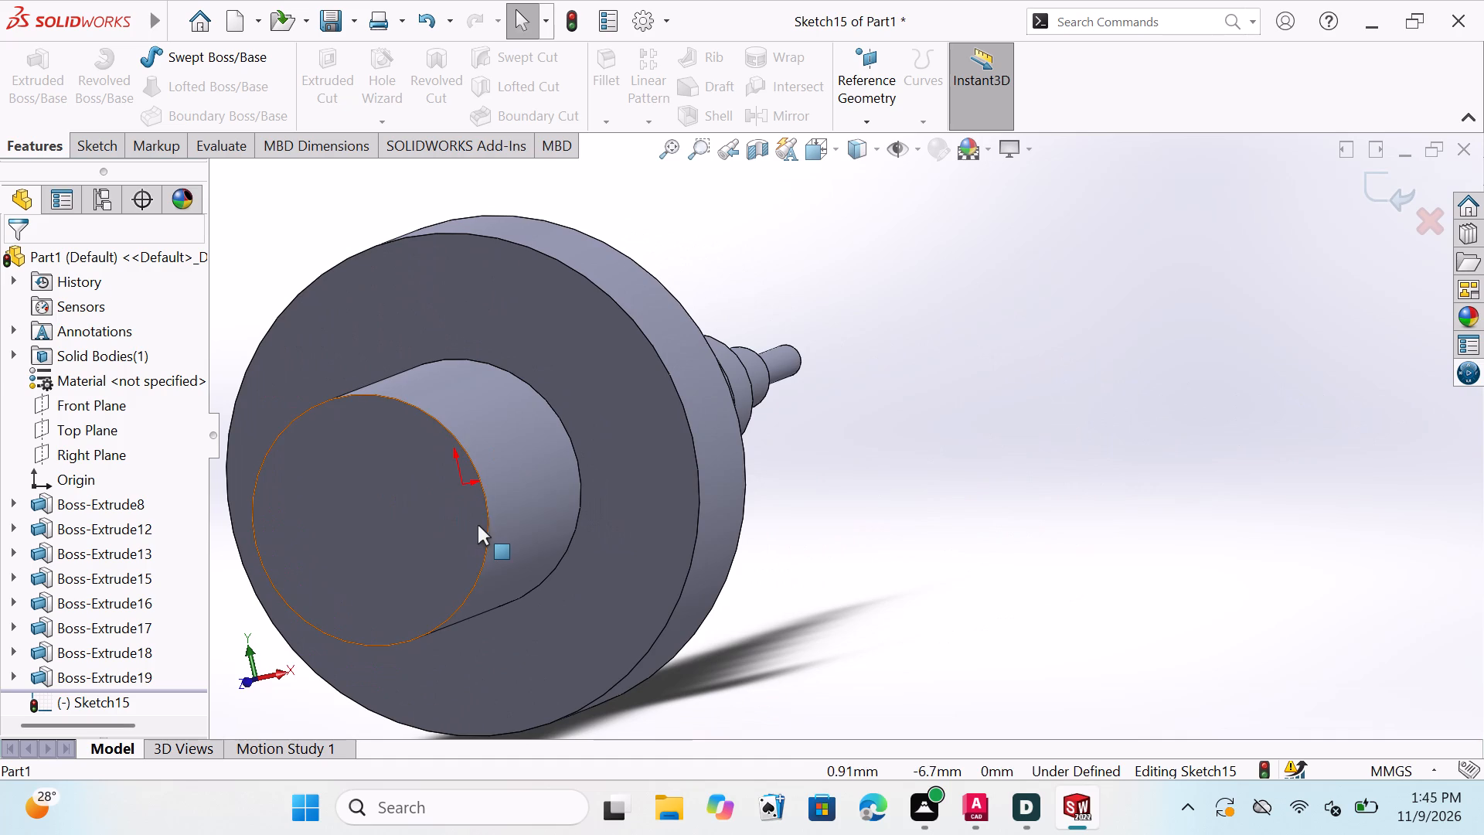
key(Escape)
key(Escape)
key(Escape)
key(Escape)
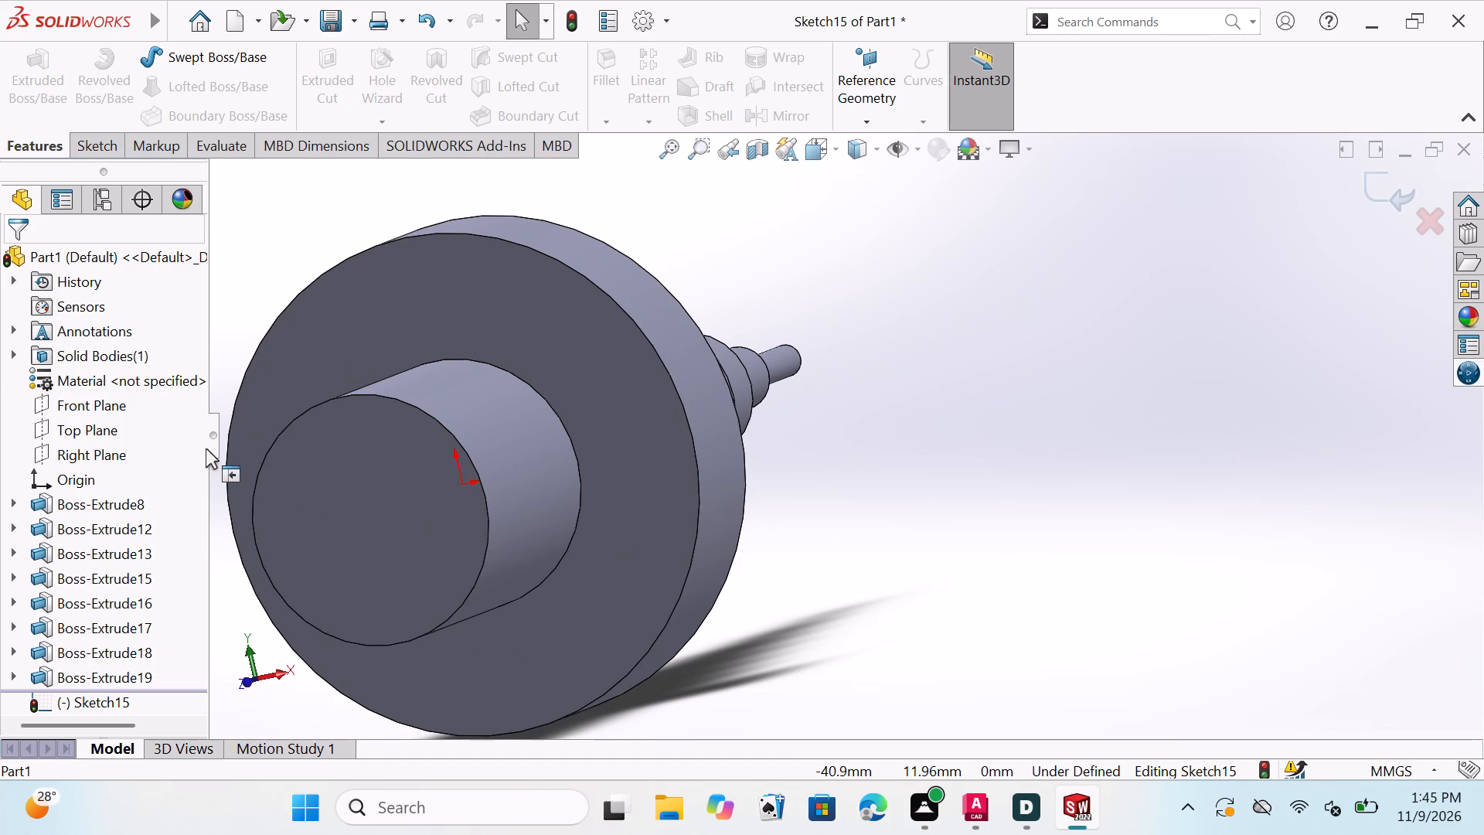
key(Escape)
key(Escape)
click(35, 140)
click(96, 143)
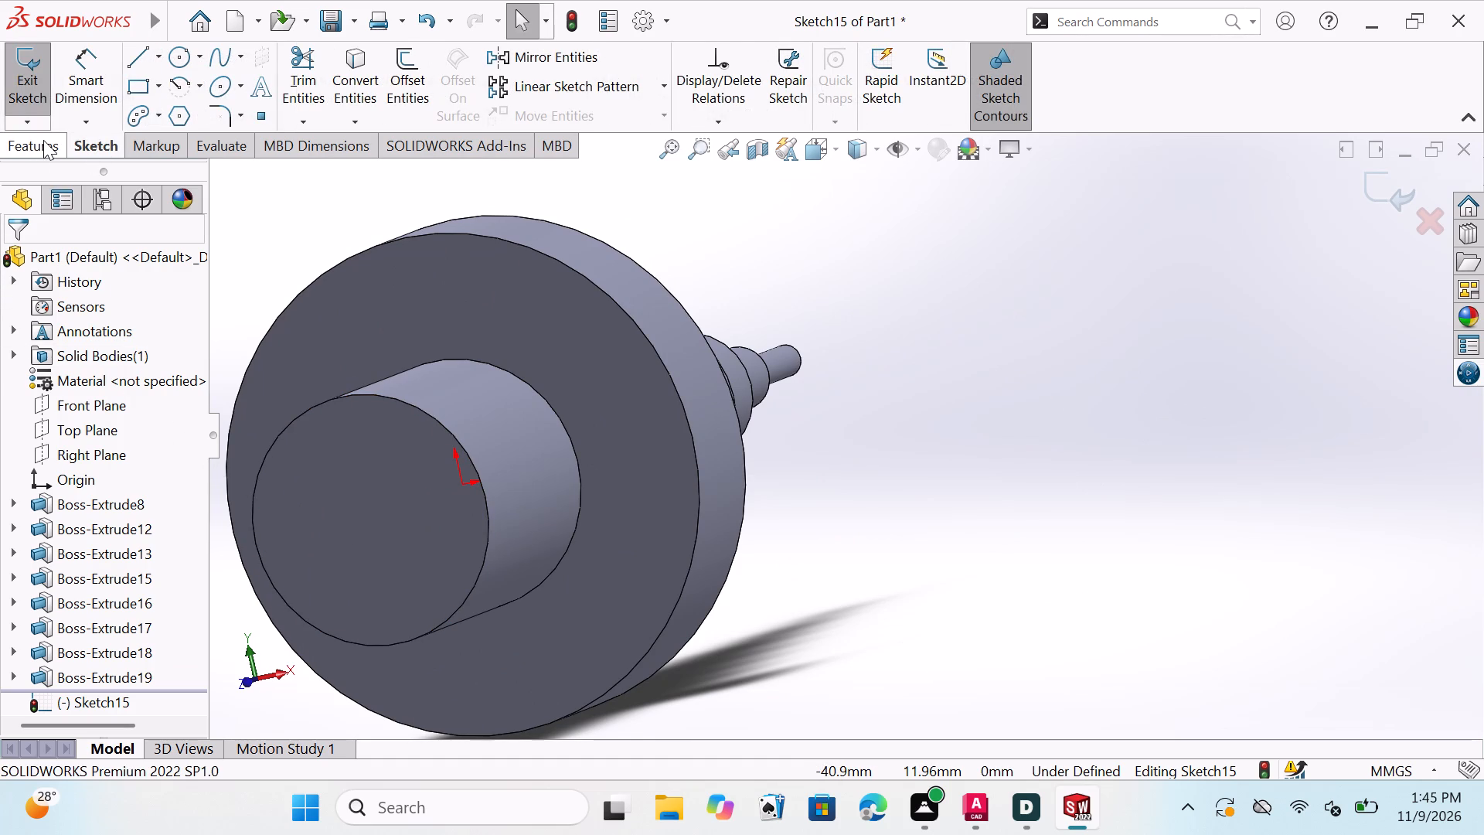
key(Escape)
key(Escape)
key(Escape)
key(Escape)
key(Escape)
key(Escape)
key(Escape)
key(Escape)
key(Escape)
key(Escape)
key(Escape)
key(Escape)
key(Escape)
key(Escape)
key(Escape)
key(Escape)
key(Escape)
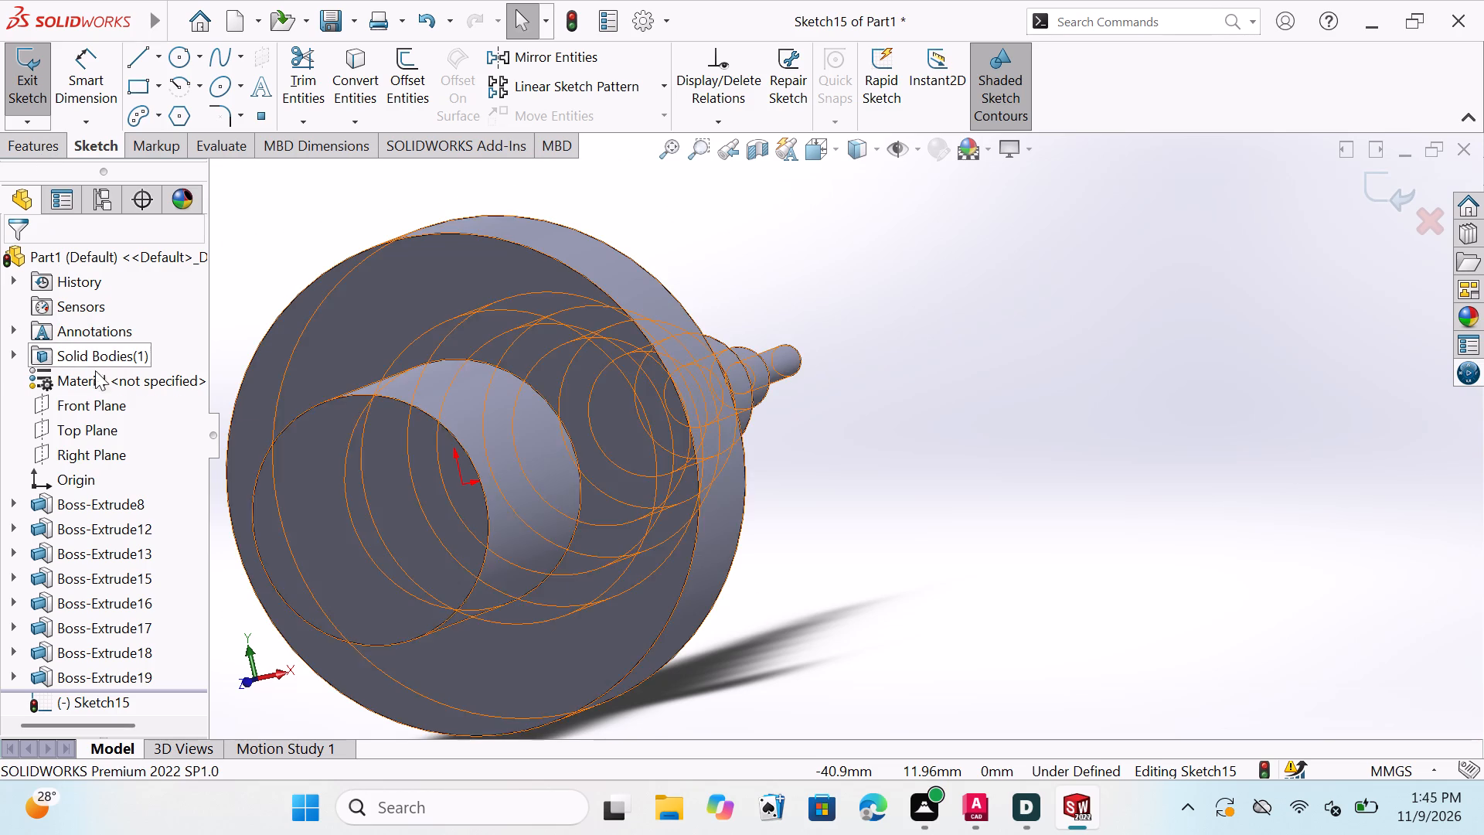
Orient the view of the open cut sketch normal to the Front Plane.
click(100, 405)
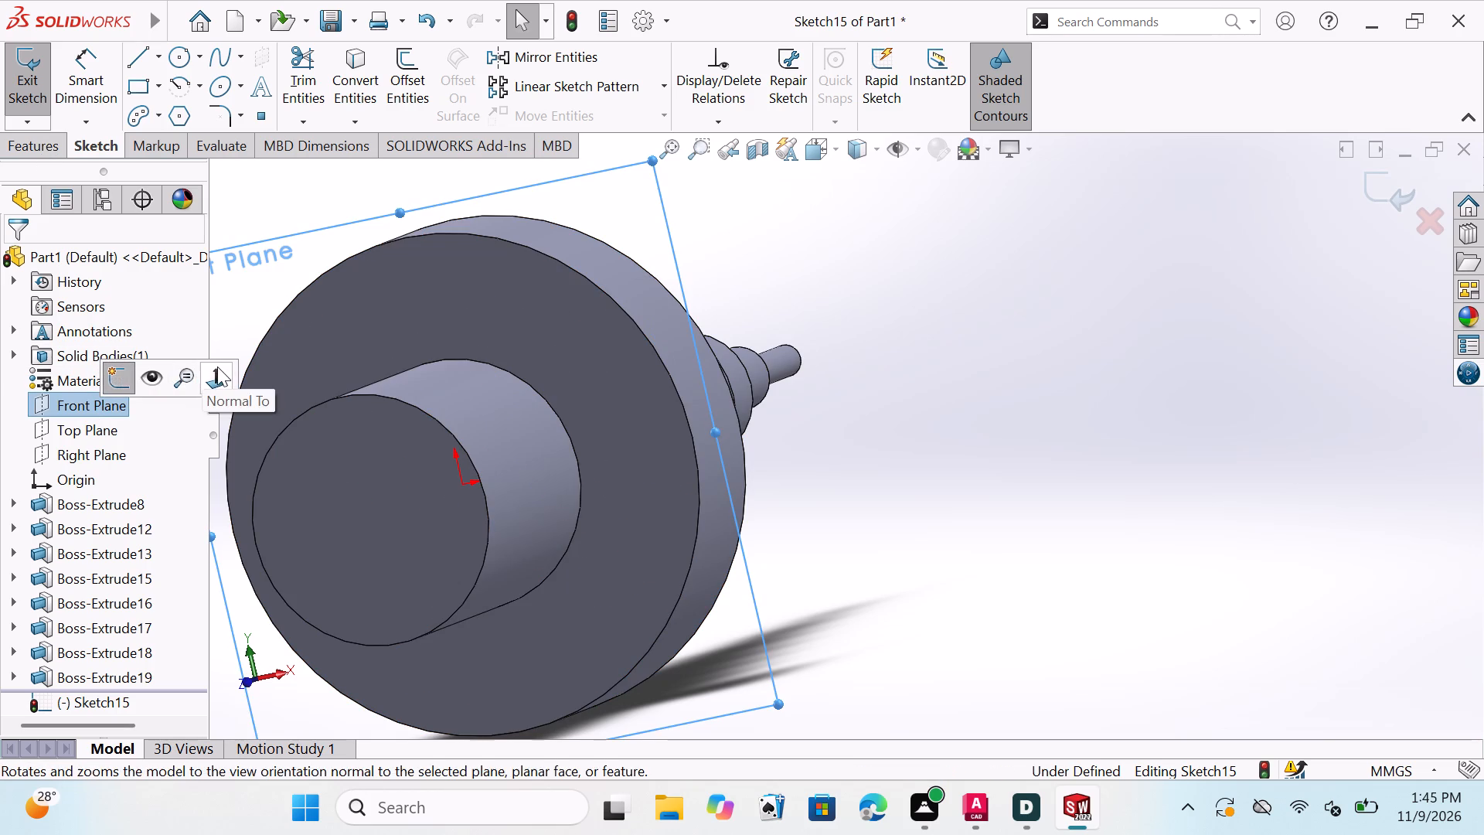
click(217, 368)
key(Escape)
key(Escape)
key(Escape)
key(Escape)
key(Escape)
key(Escape)
key(Escape)
key(Escape)
key(Escape)
key(Escape)
key(Escape)
key(Escape)
key(Escape)
key(Escape)
key(Escape)
key(Escape)
key(Escape)
key(Escape)
key(Escape)
key(Escape)
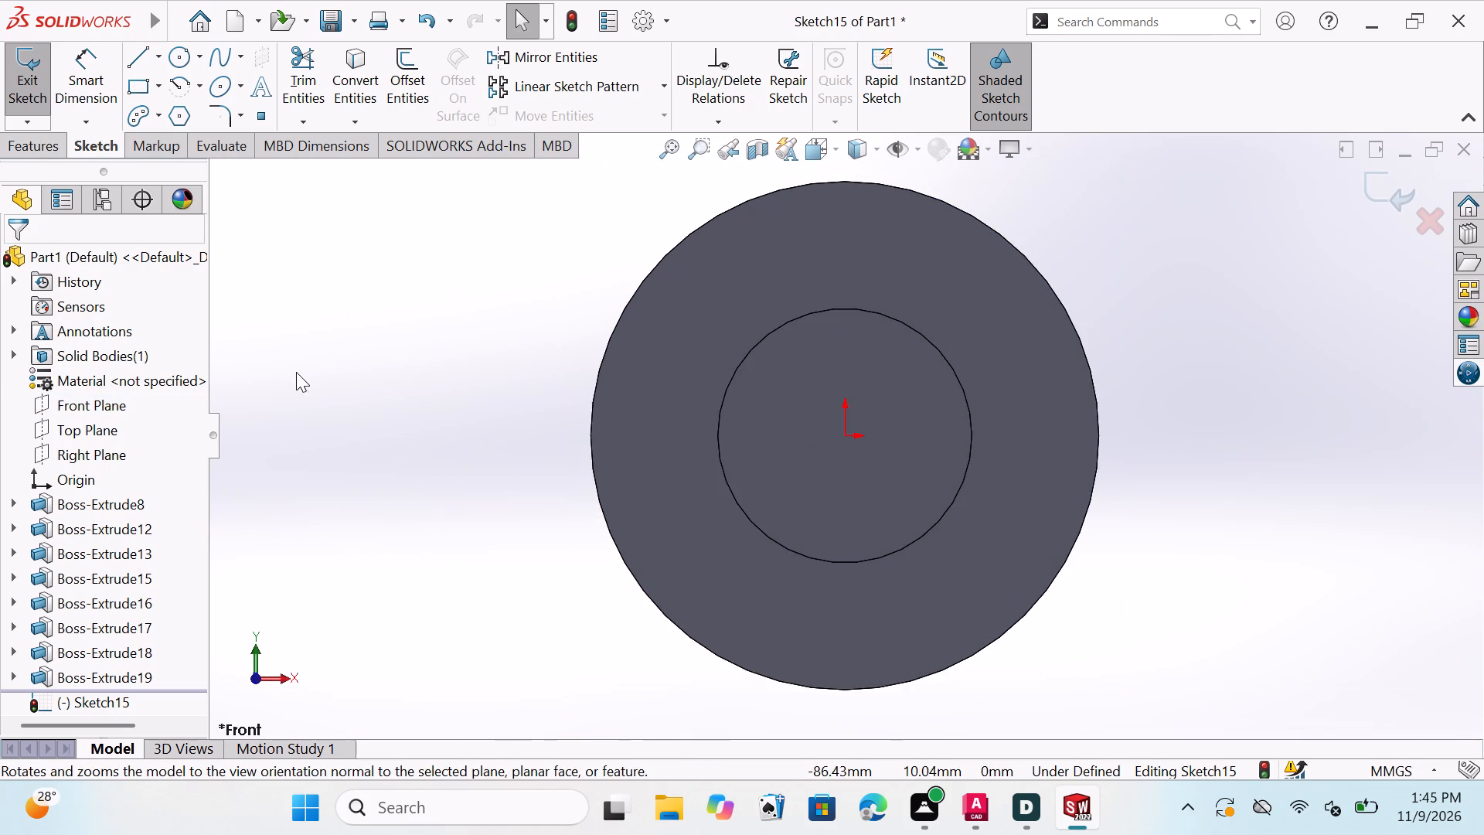
key(Escape)
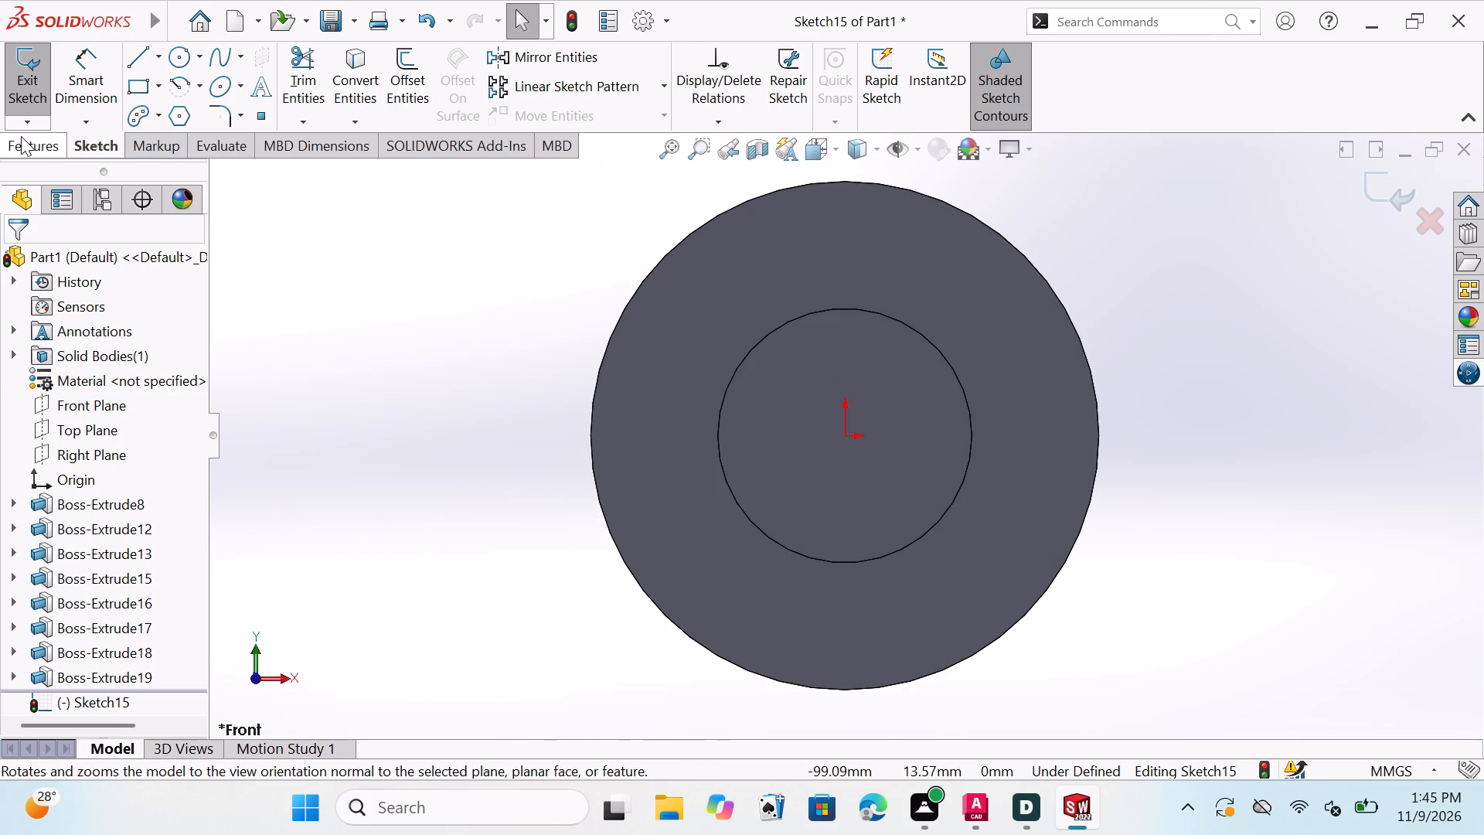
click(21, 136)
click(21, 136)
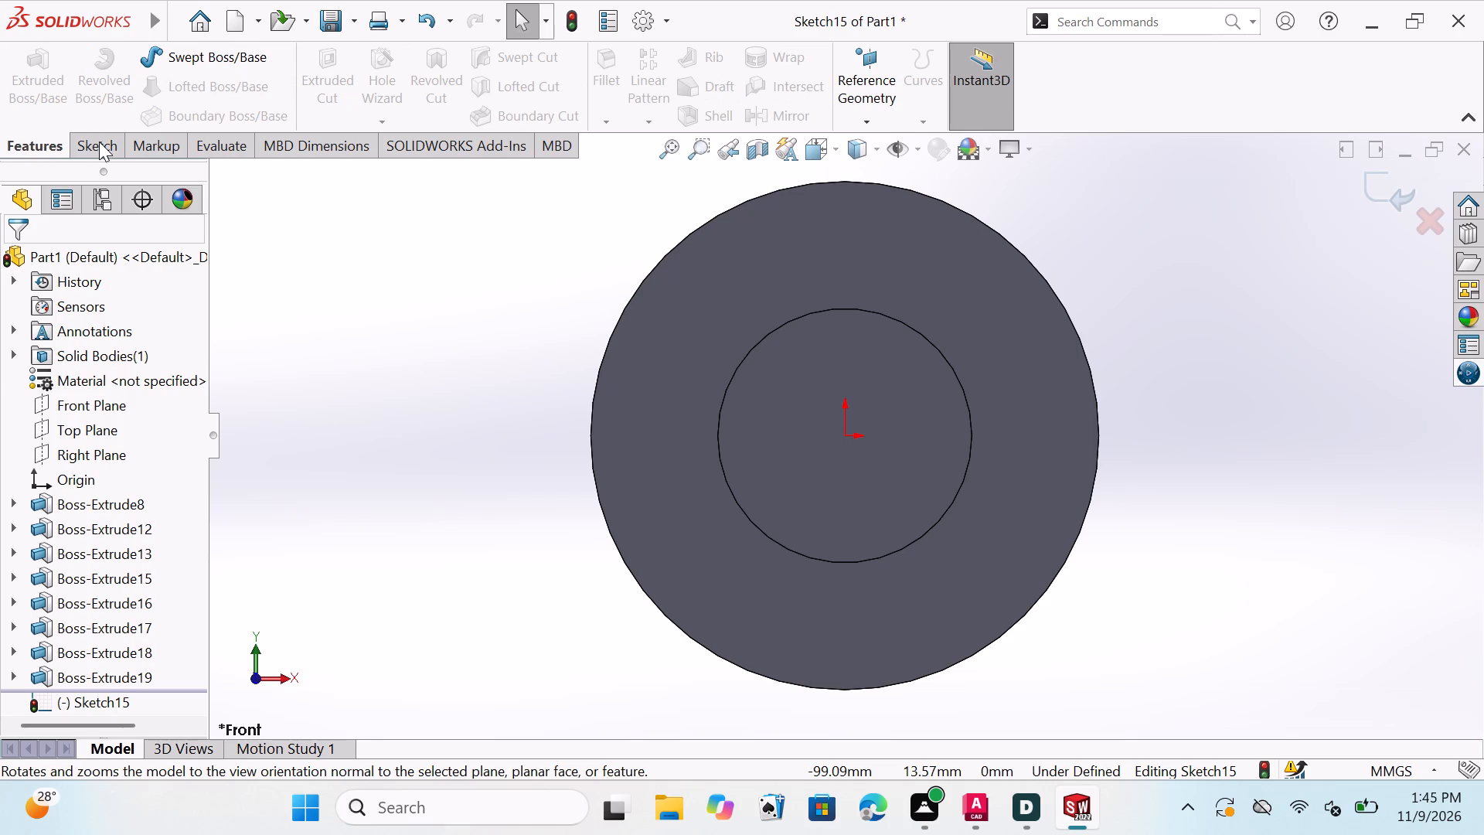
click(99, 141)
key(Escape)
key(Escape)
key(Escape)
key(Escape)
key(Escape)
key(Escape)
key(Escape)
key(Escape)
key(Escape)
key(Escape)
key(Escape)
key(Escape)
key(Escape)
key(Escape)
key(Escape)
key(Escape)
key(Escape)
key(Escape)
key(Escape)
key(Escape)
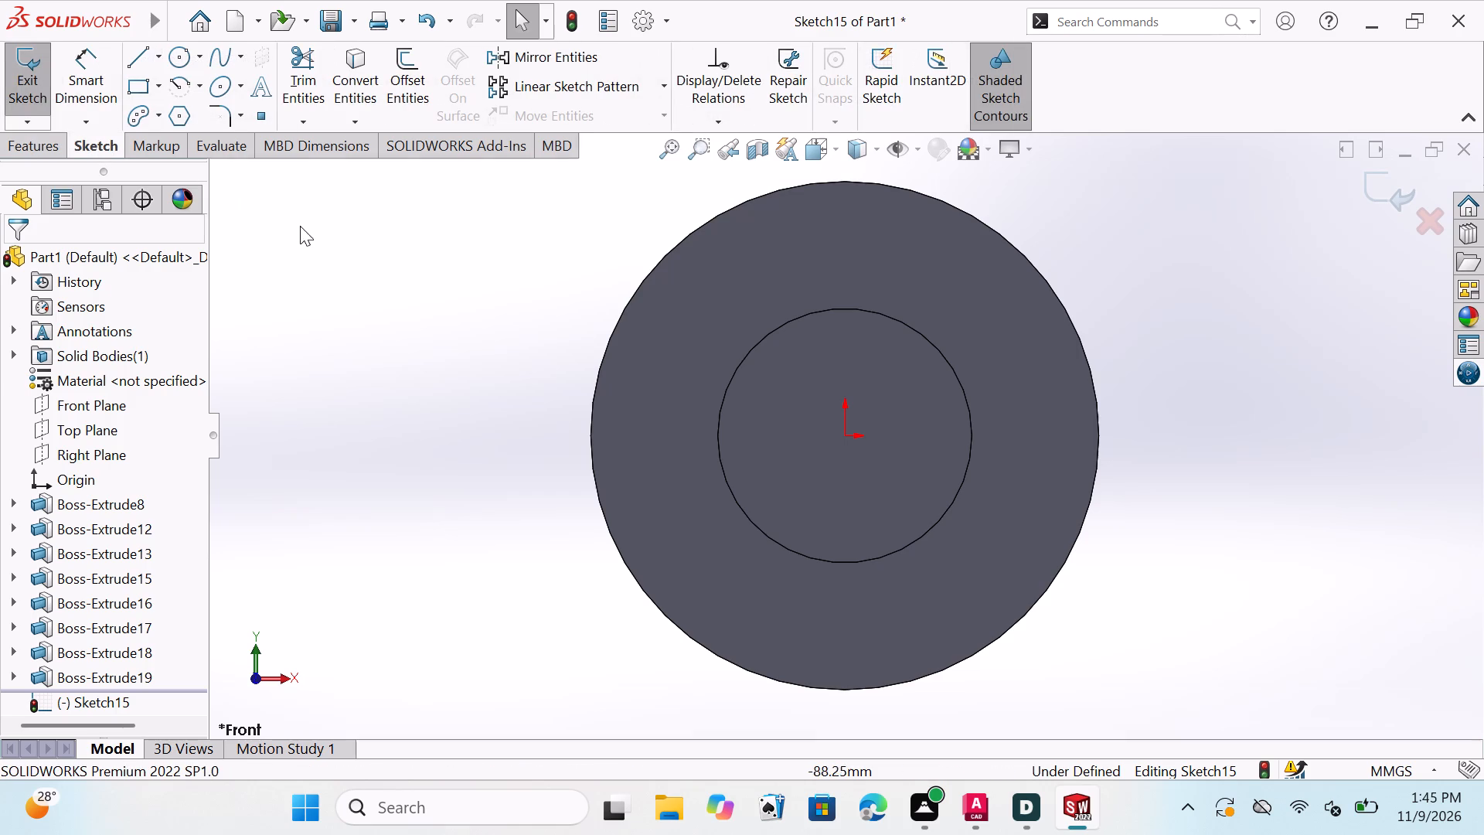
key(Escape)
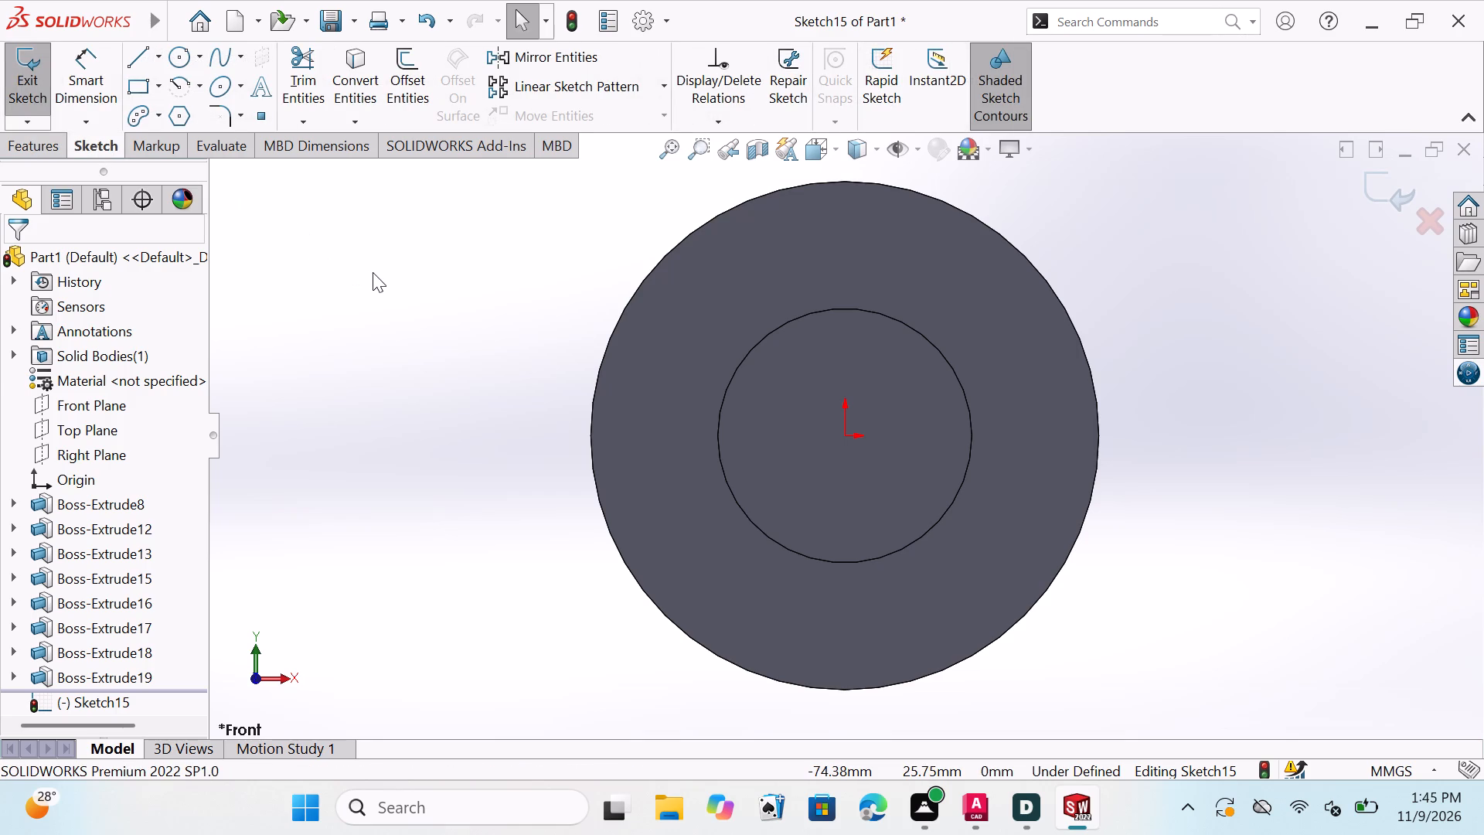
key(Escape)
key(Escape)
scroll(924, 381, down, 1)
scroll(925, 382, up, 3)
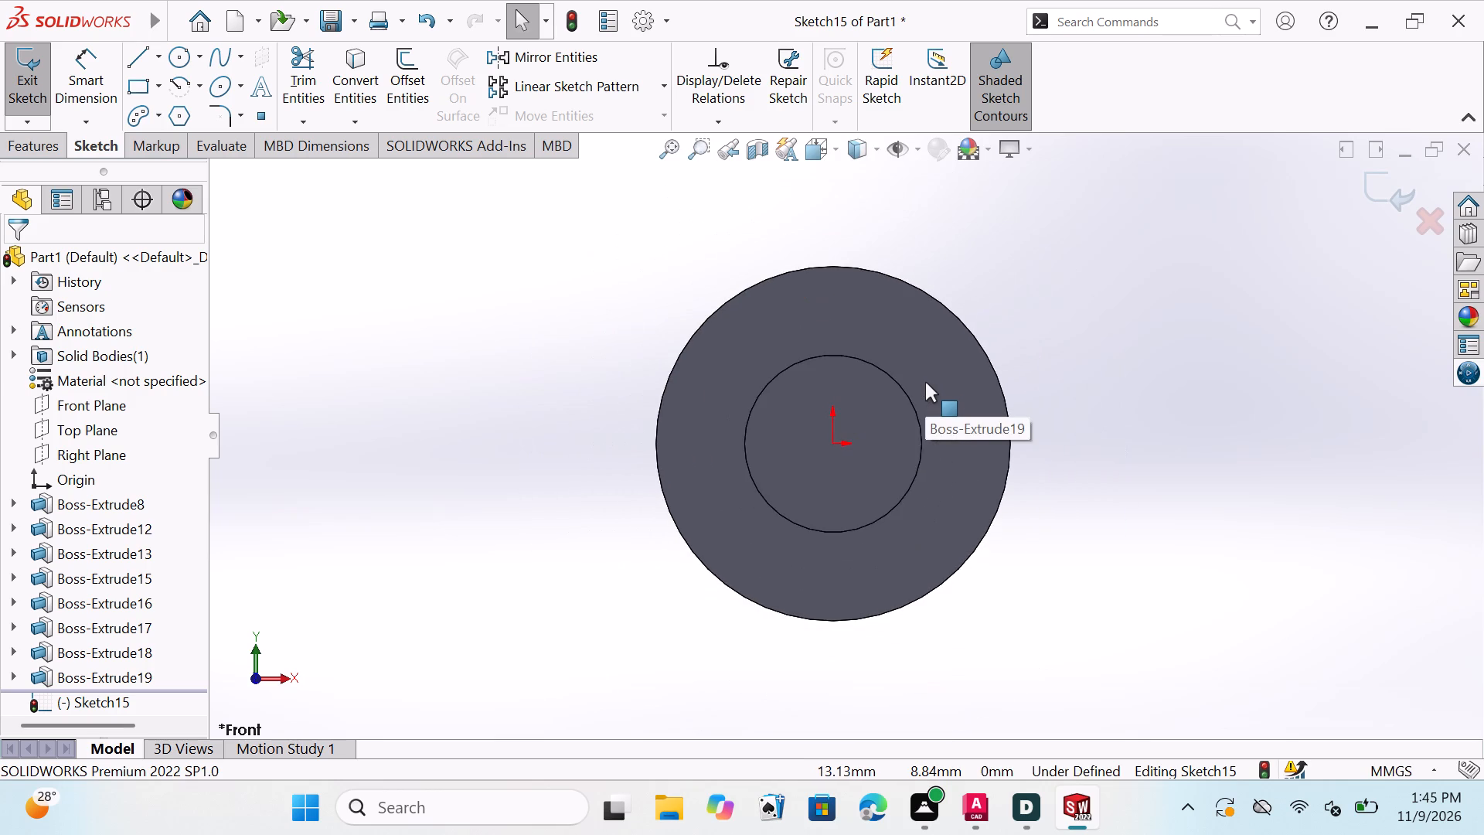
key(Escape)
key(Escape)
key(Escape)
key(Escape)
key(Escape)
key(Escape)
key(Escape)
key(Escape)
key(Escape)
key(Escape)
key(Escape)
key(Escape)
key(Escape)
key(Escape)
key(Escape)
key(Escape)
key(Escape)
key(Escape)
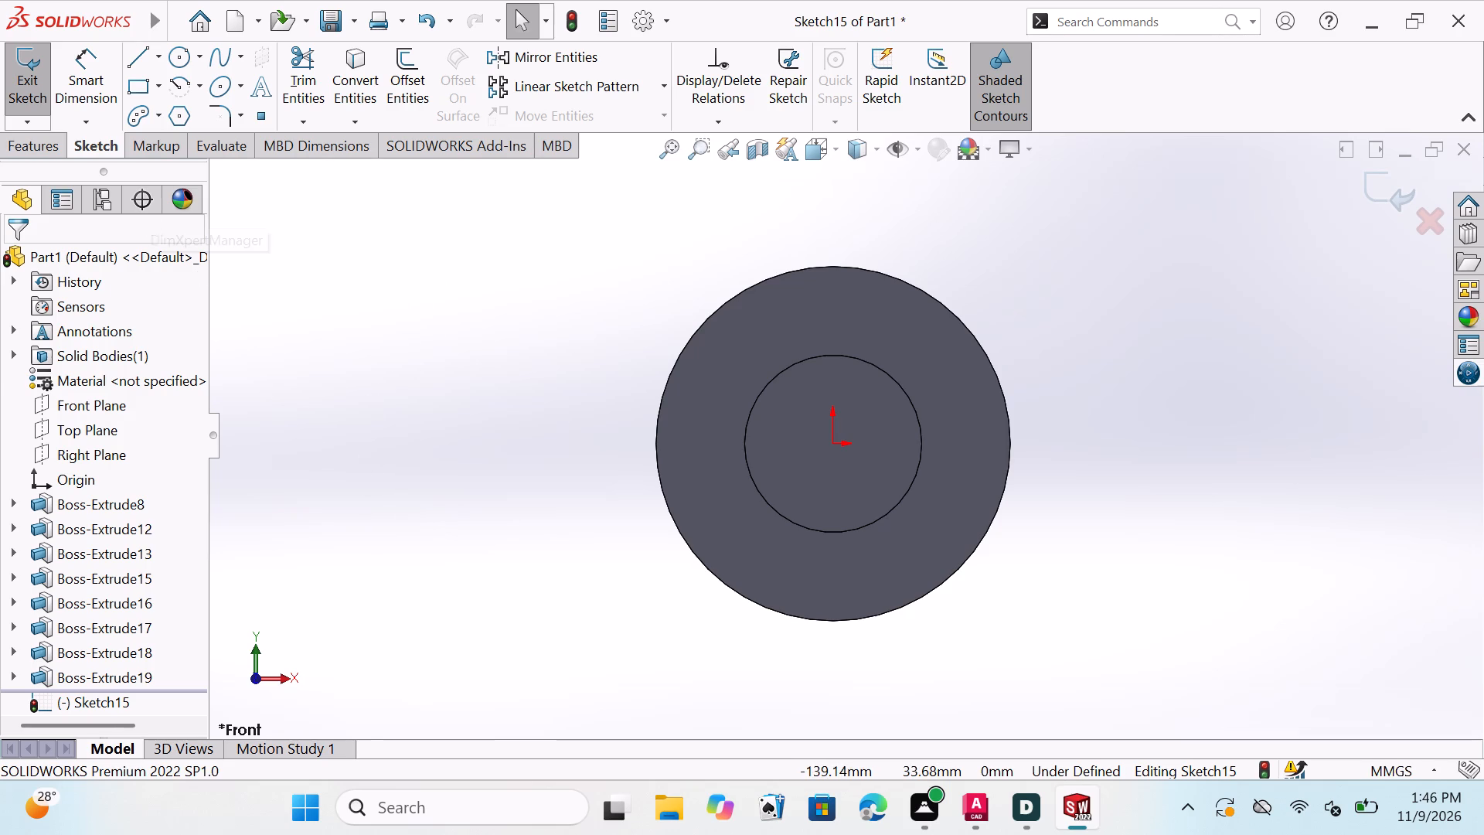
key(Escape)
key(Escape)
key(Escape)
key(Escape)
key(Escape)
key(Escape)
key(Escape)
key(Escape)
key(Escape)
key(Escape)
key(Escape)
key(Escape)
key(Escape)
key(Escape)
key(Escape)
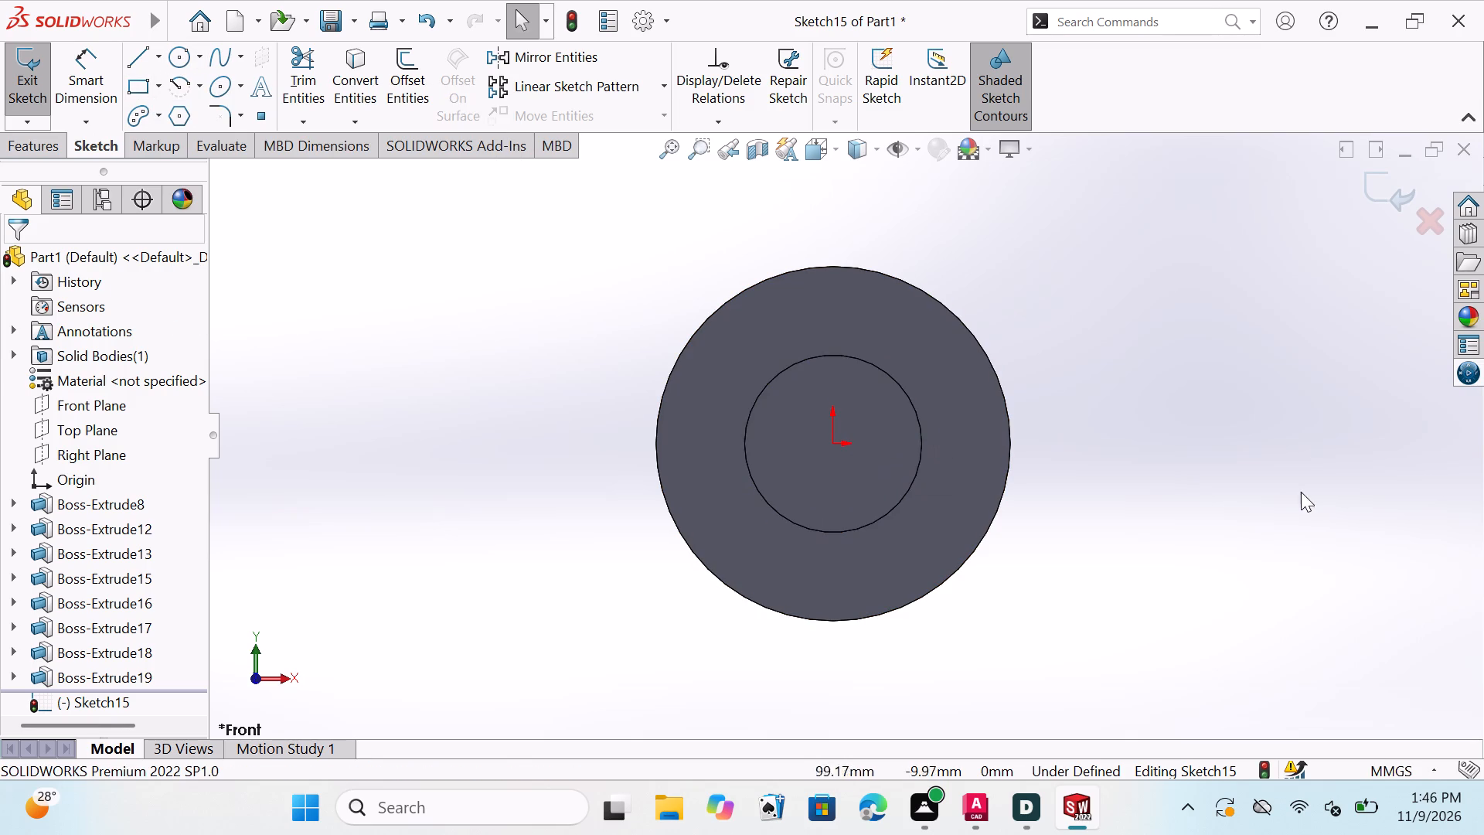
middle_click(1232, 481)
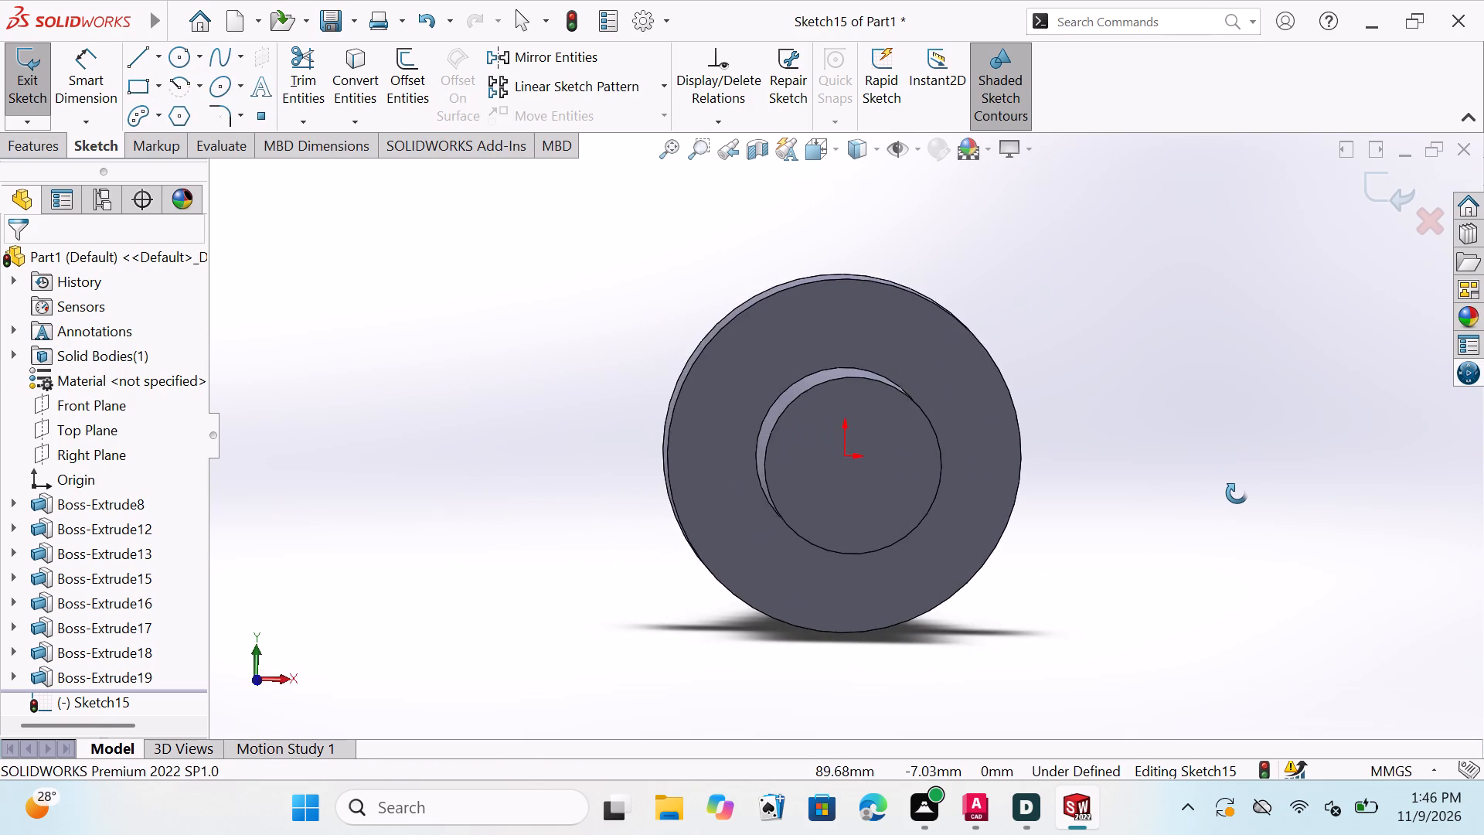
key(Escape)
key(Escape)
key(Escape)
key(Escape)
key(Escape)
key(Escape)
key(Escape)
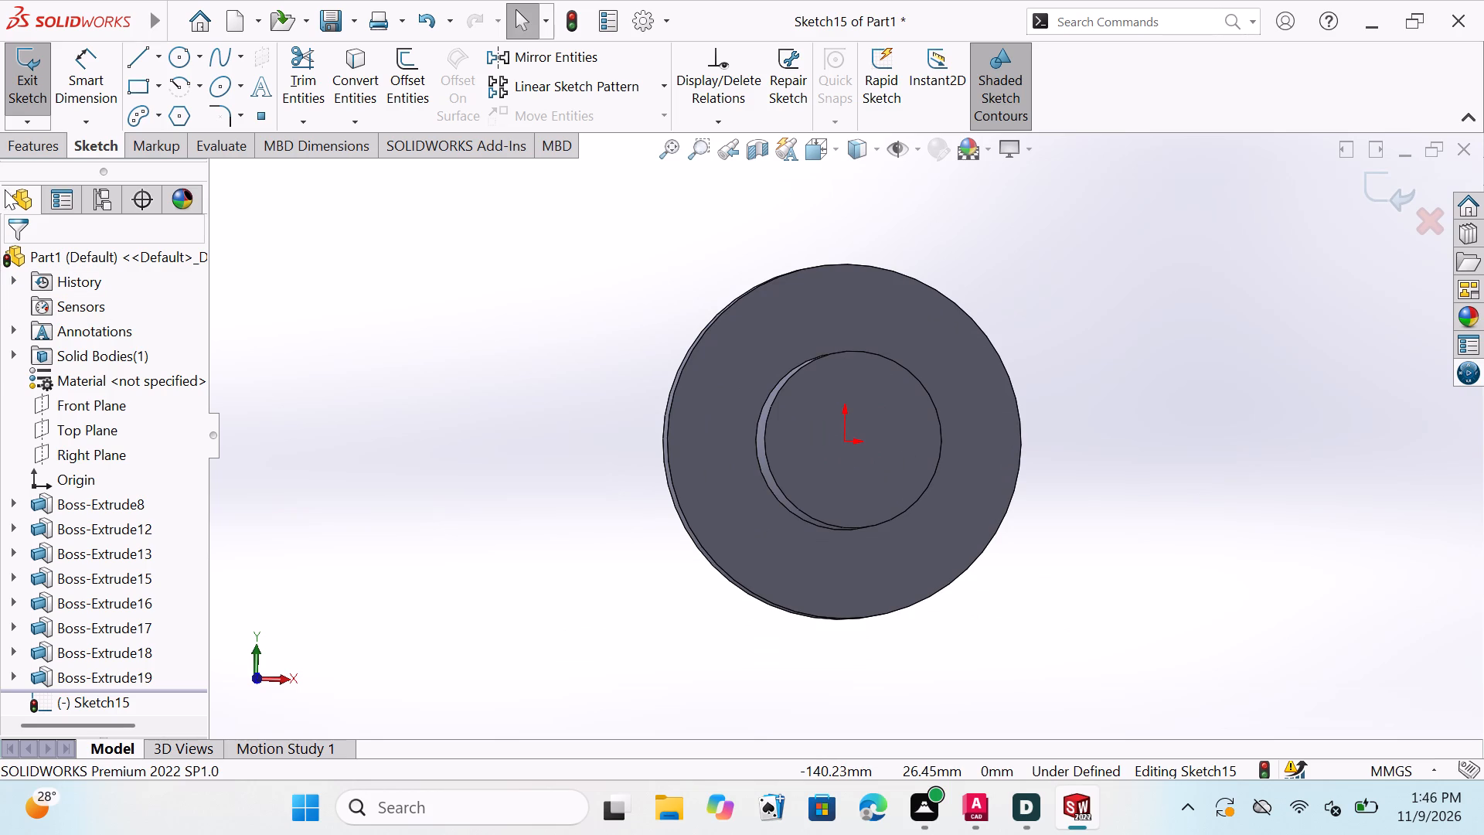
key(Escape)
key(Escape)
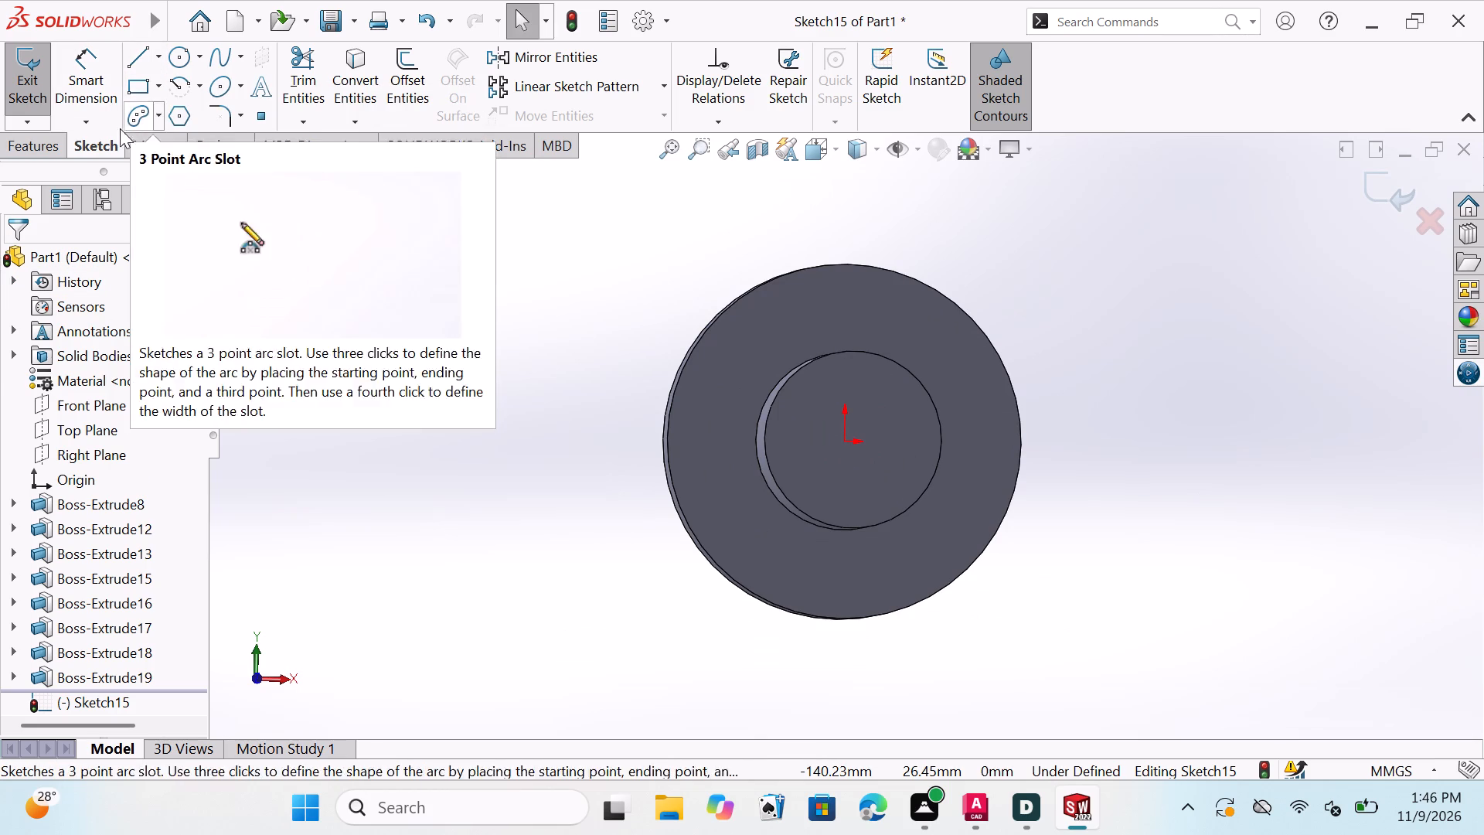
Orient the view of the open cut sketch normal to the Front Plane and clear the plane selection.
click(107, 405)
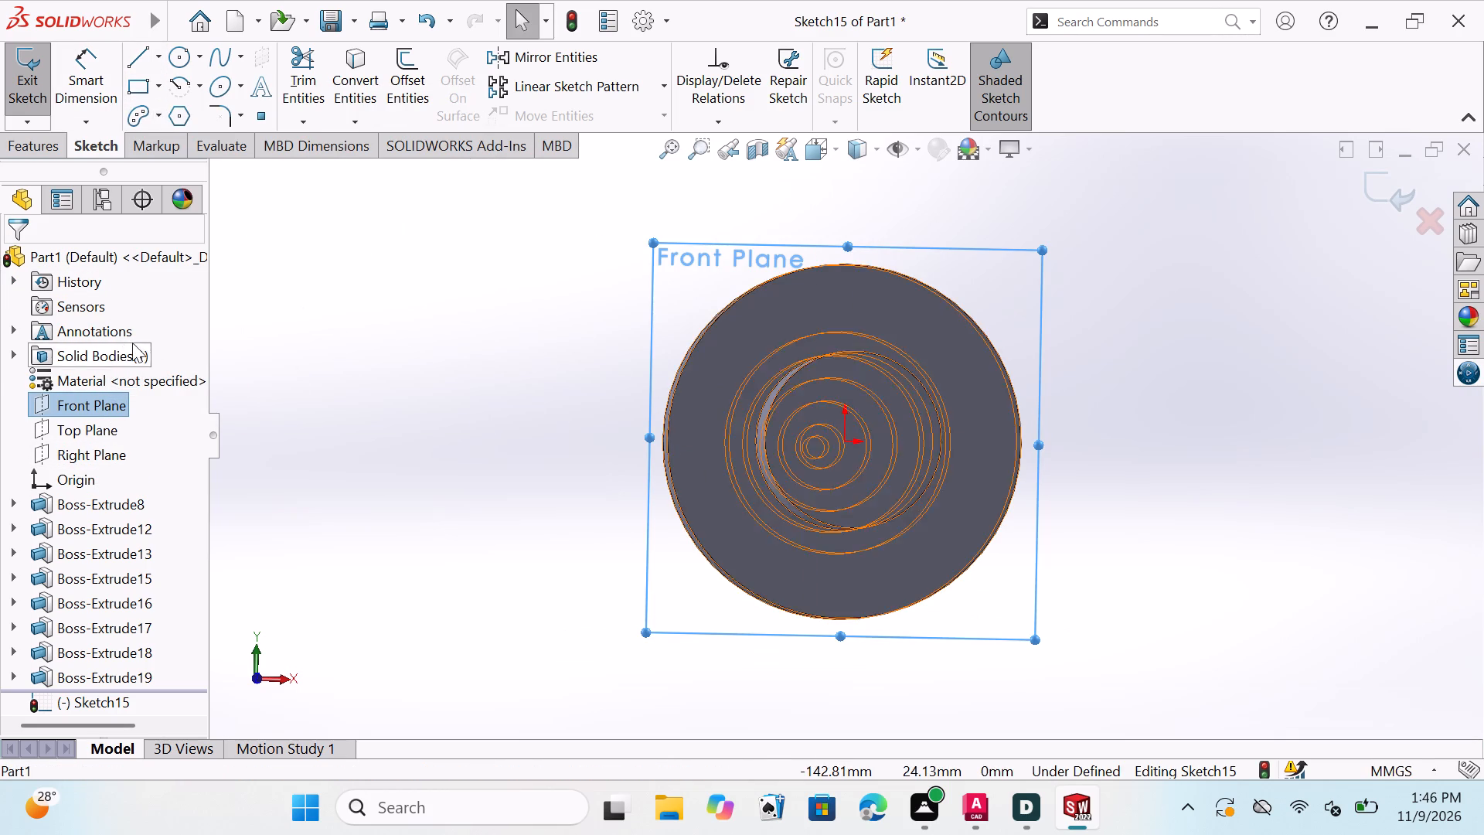
click(808, 145)
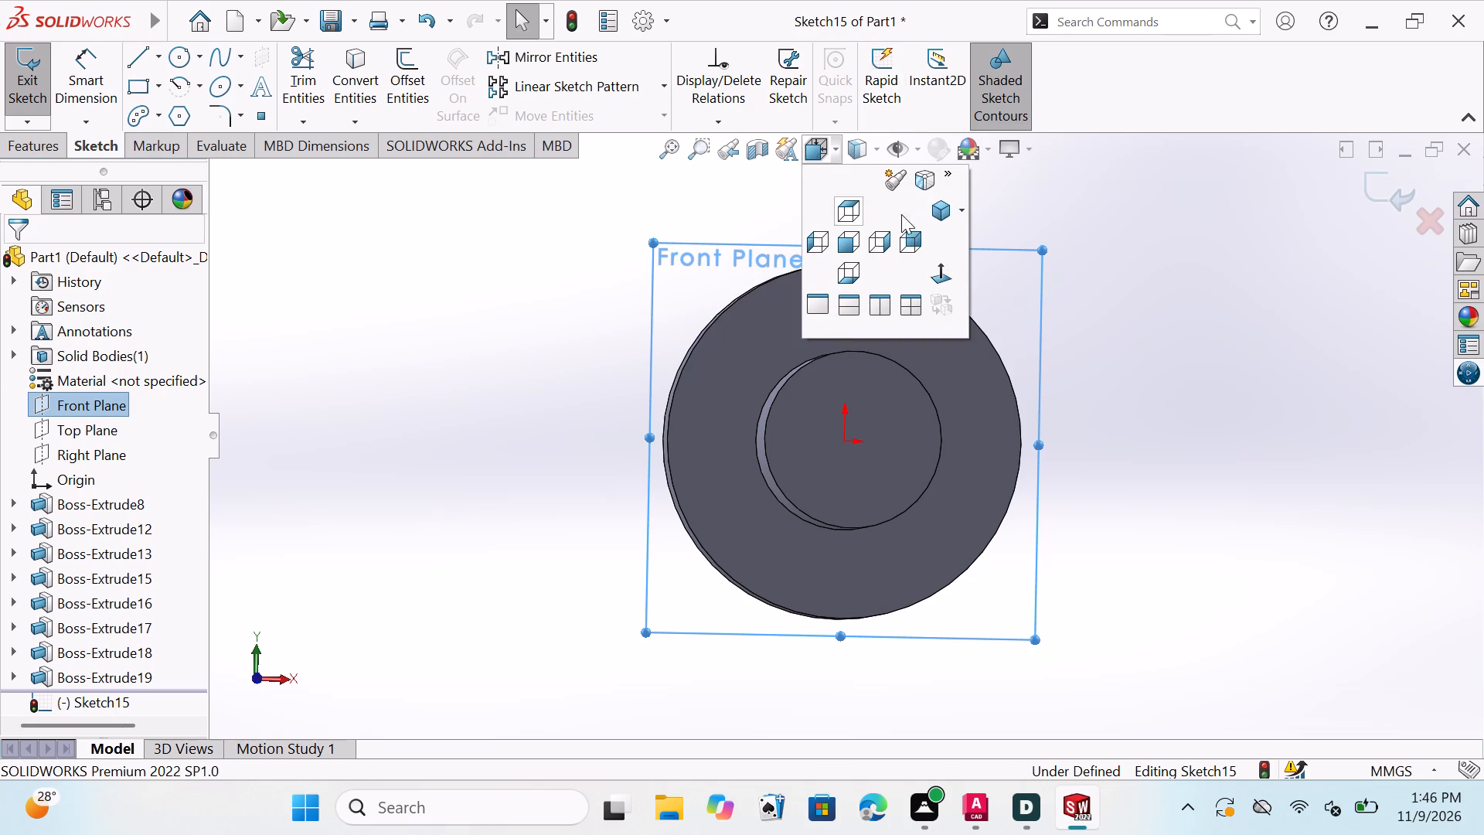
click(947, 268)
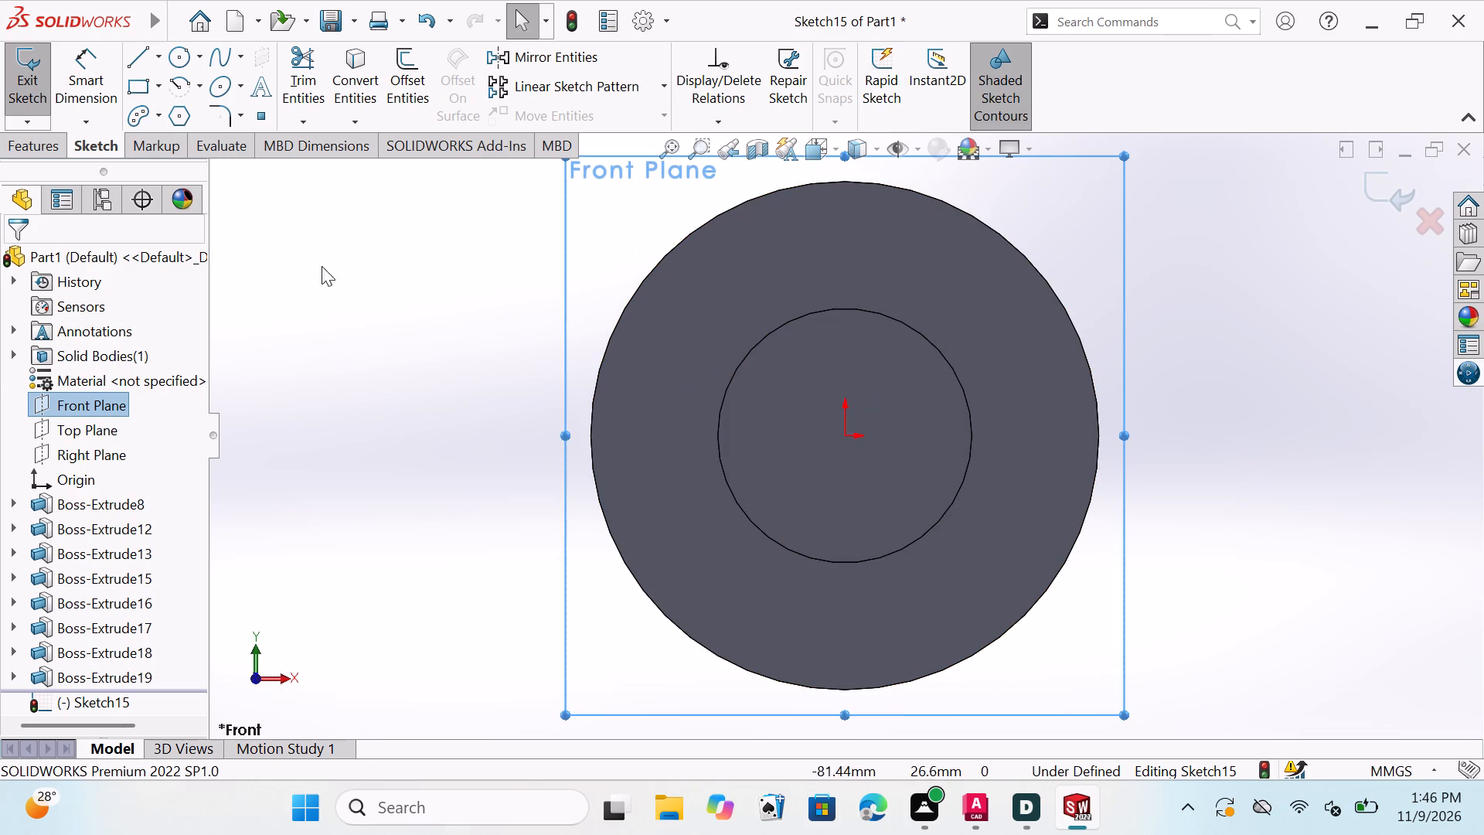
key(Escape)
key(Escape)
key(Escape)
key(Escape)
key(Escape)
key(Escape)
key(Escape)
key(Escape)
key(Escape)
key(Escape)
key(Escape)
key(Escape)
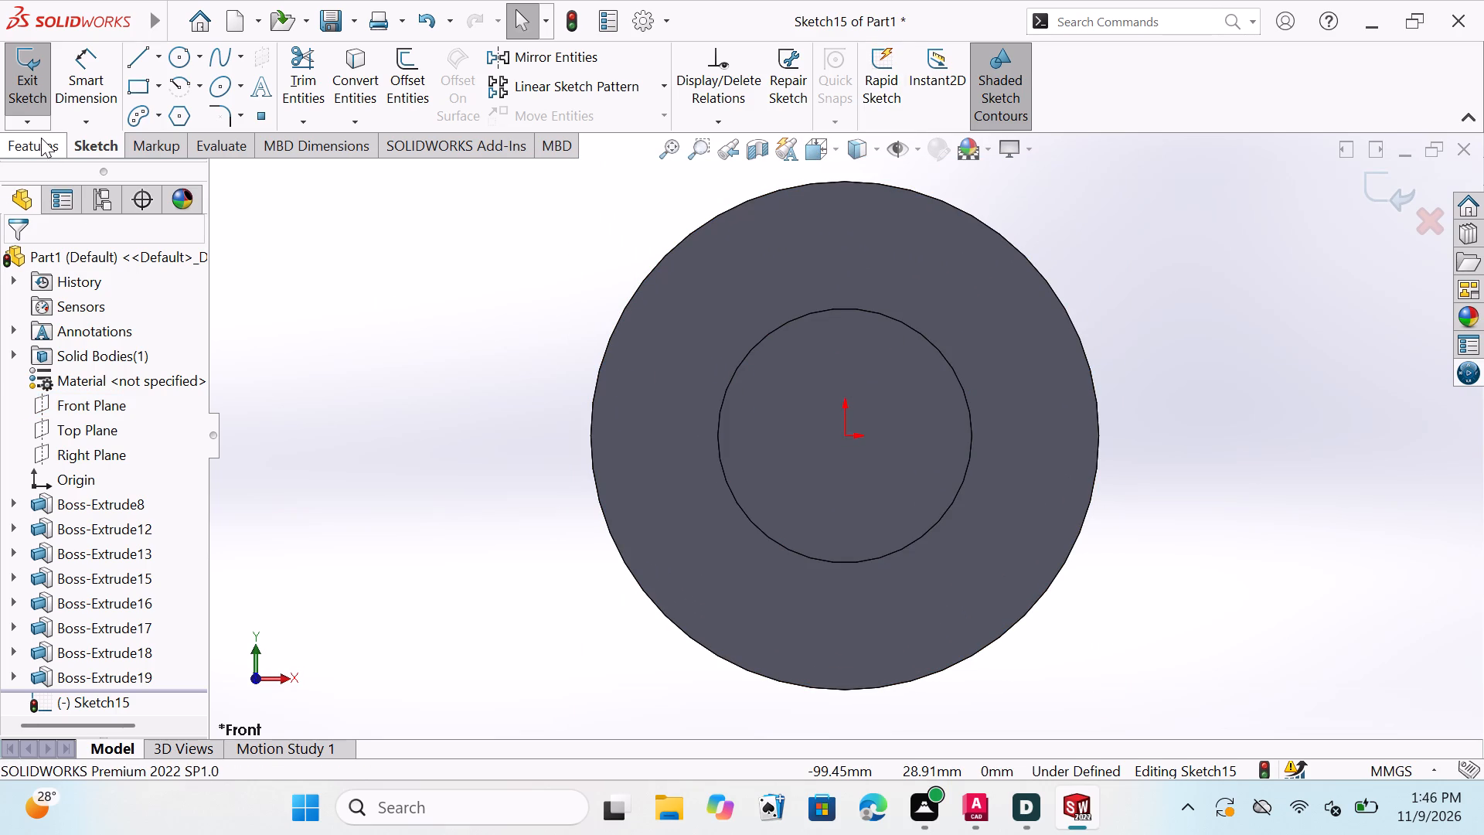
Orient the view normal to the open cut sketch, flipping it so the part is seen from the front.
click(41, 138)
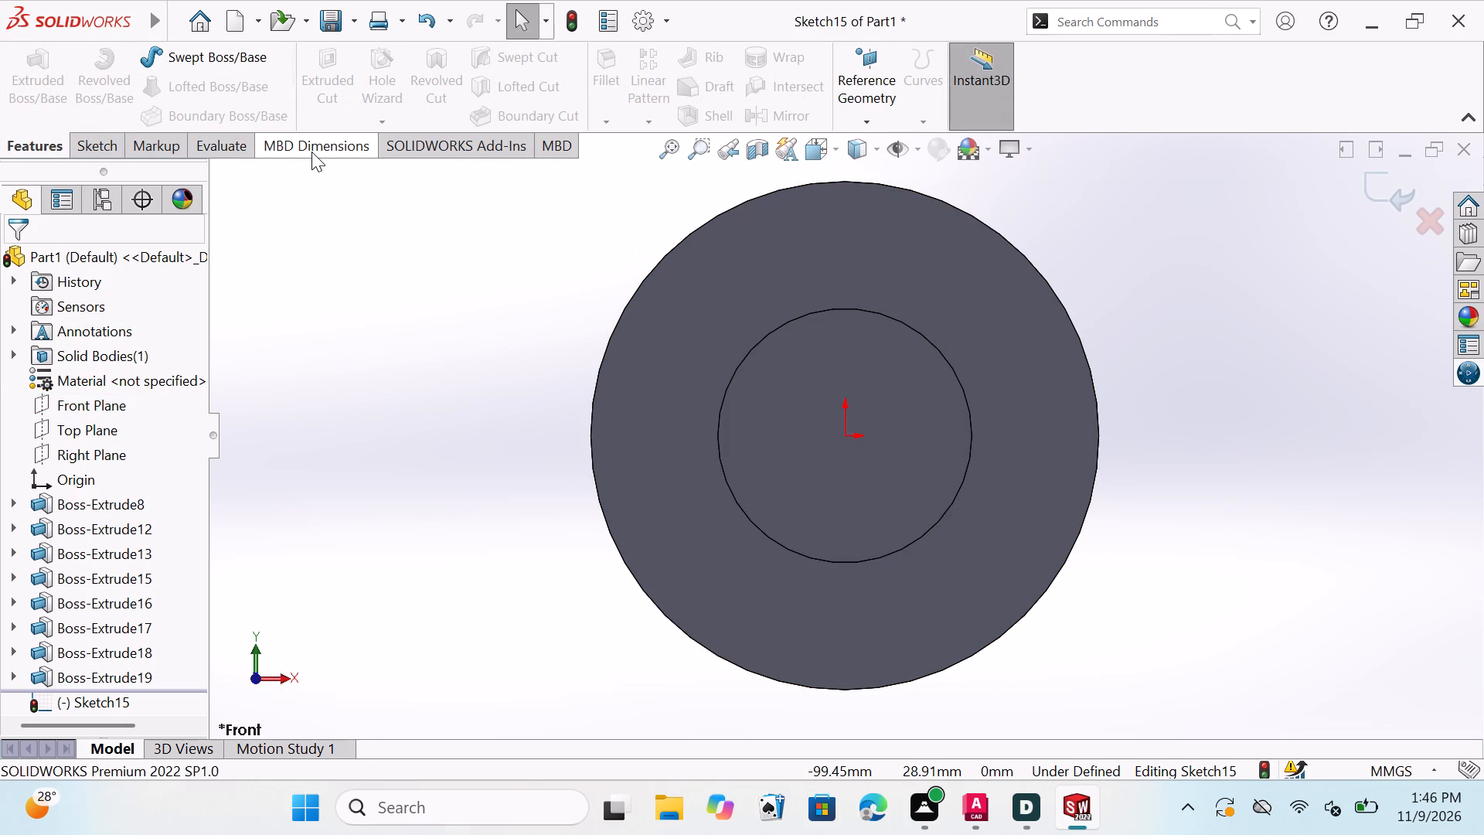
scroll(141, 344, down, 4)
scroll(116, 481, up, 2)
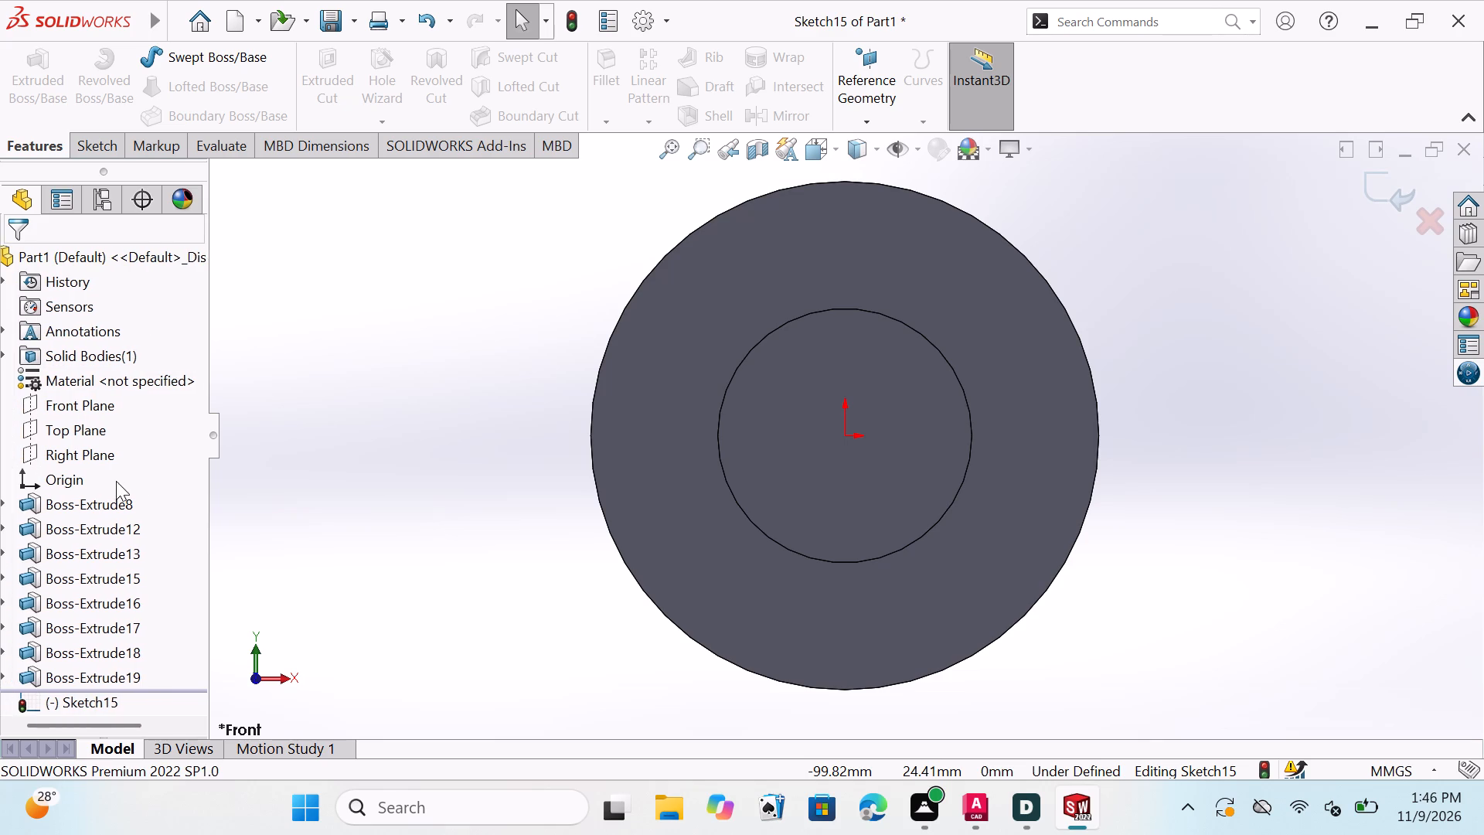
scroll(116, 481, up, 2)
scroll(112, 556, down, 2)
scroll(117, 544, up, 3)
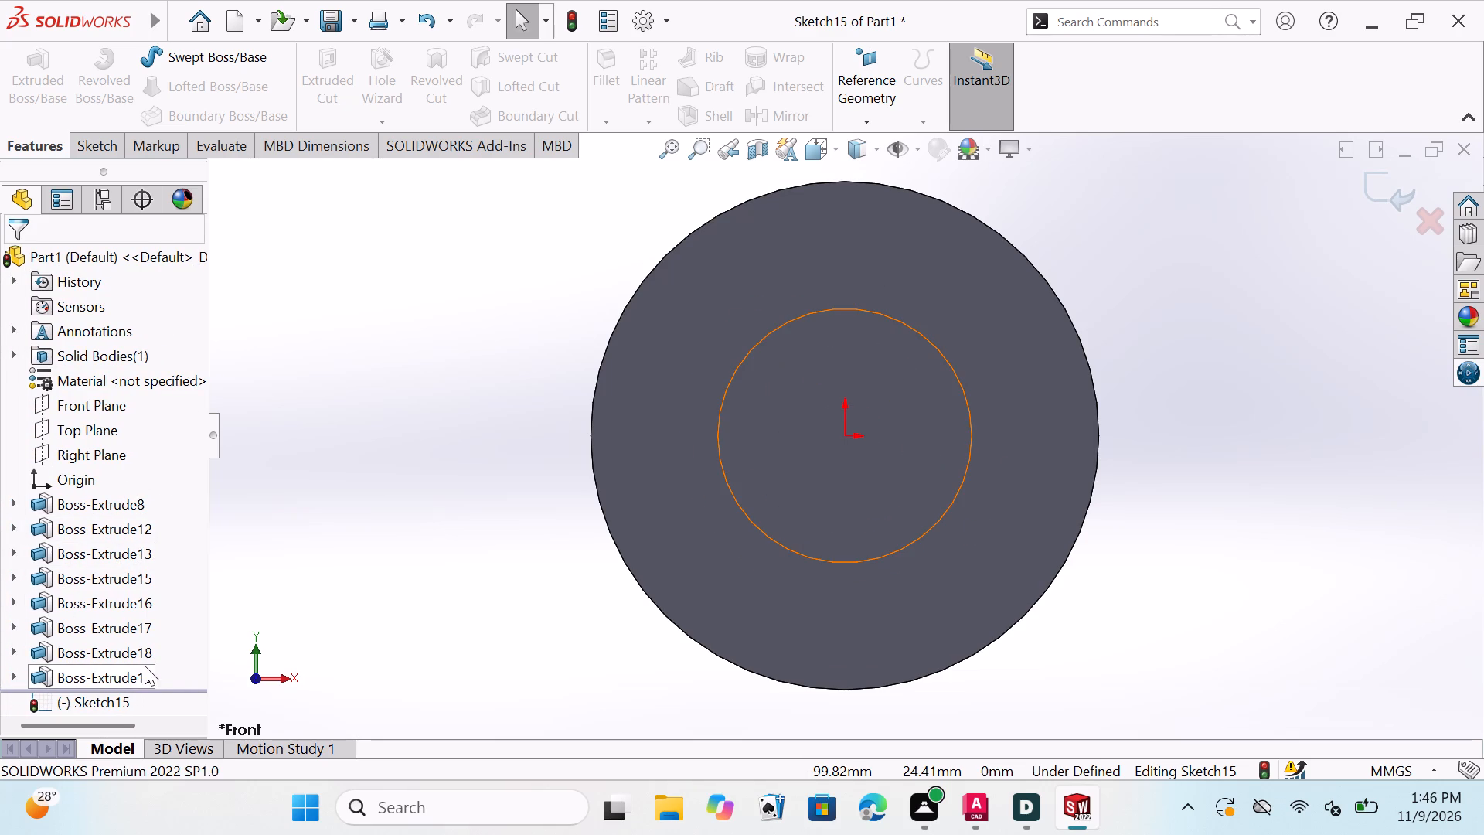
click(107, 697)
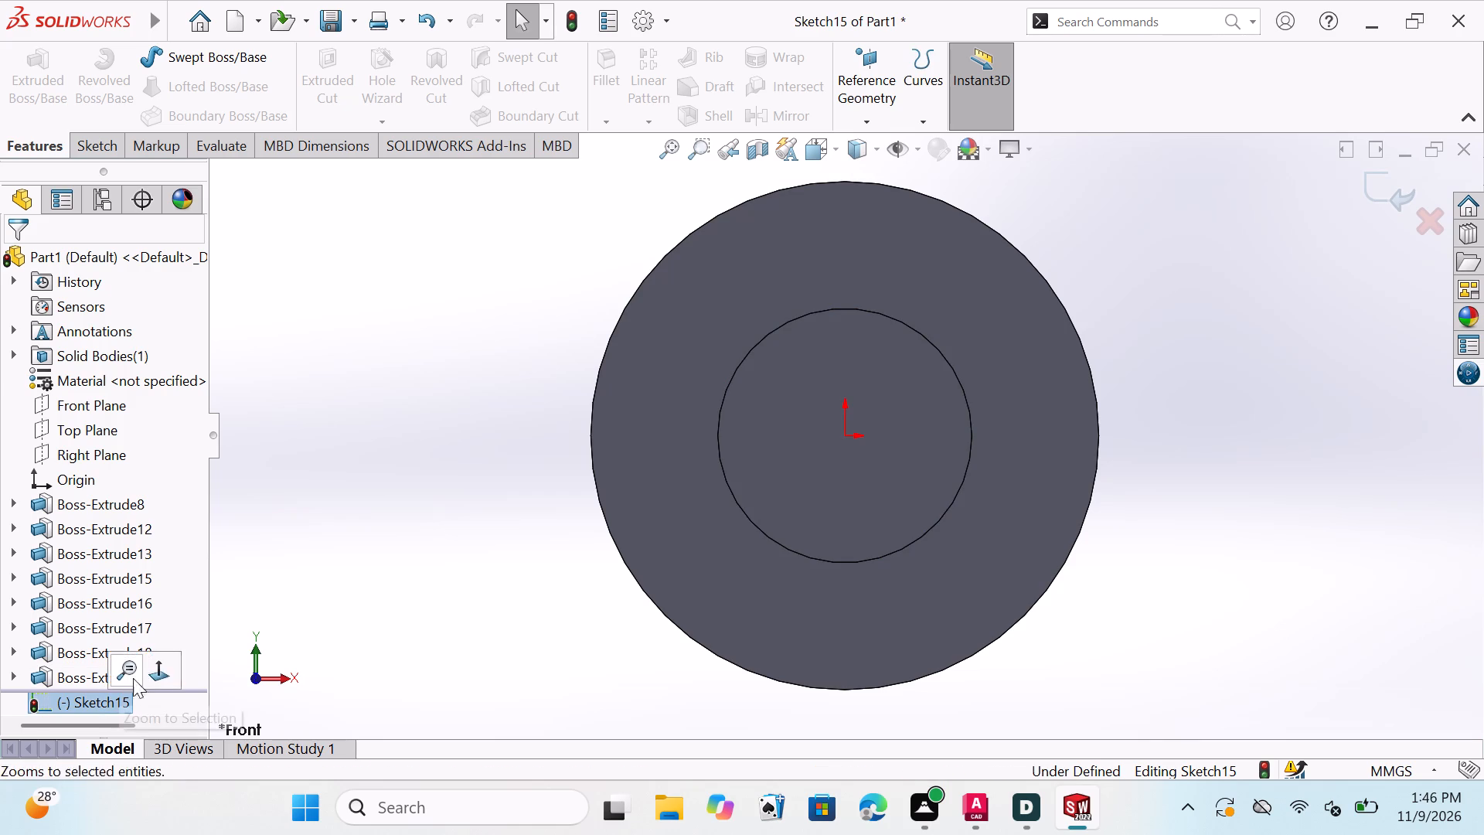
click(166, 666)
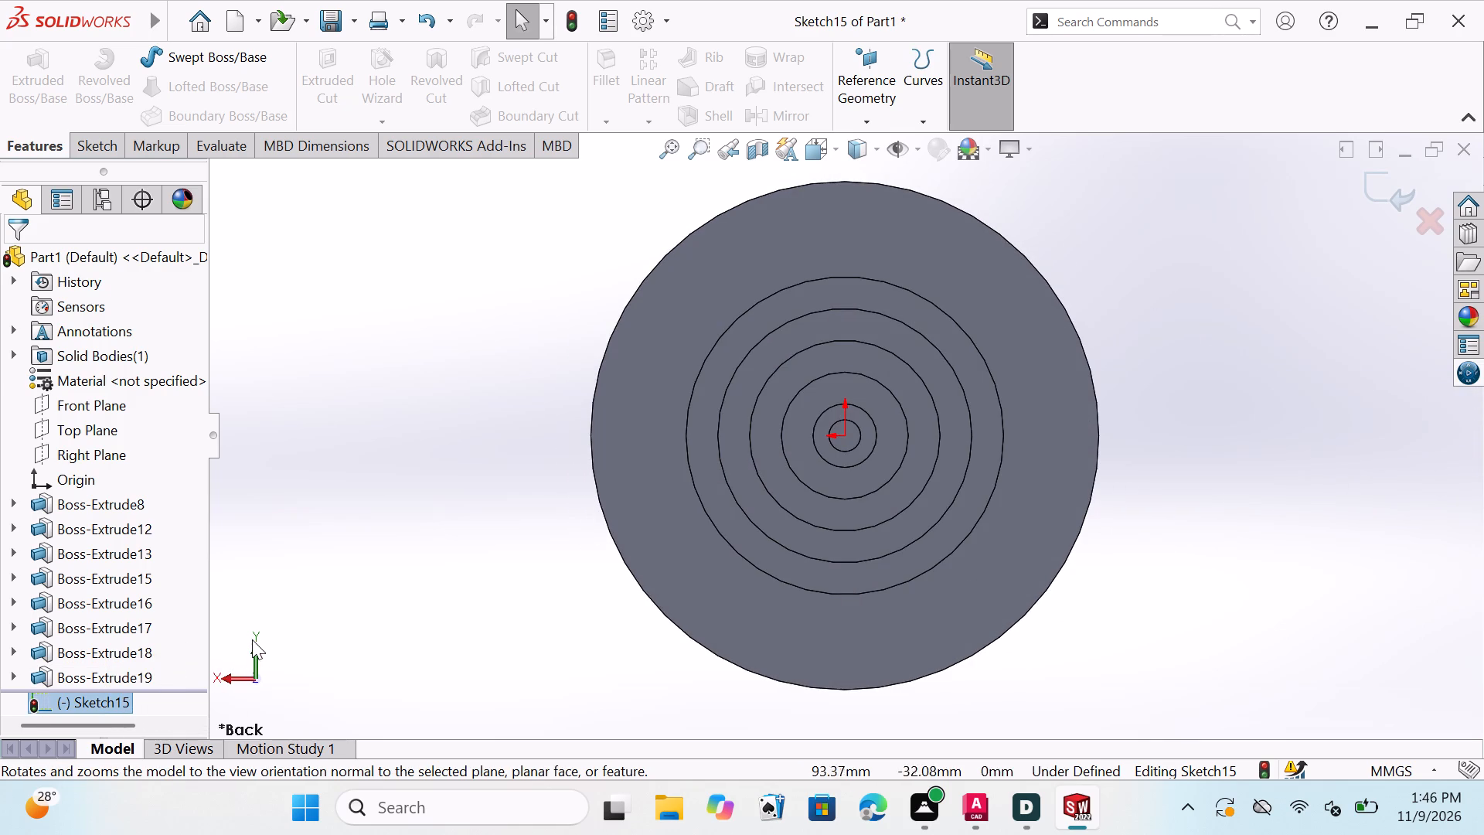
click(55, 704)
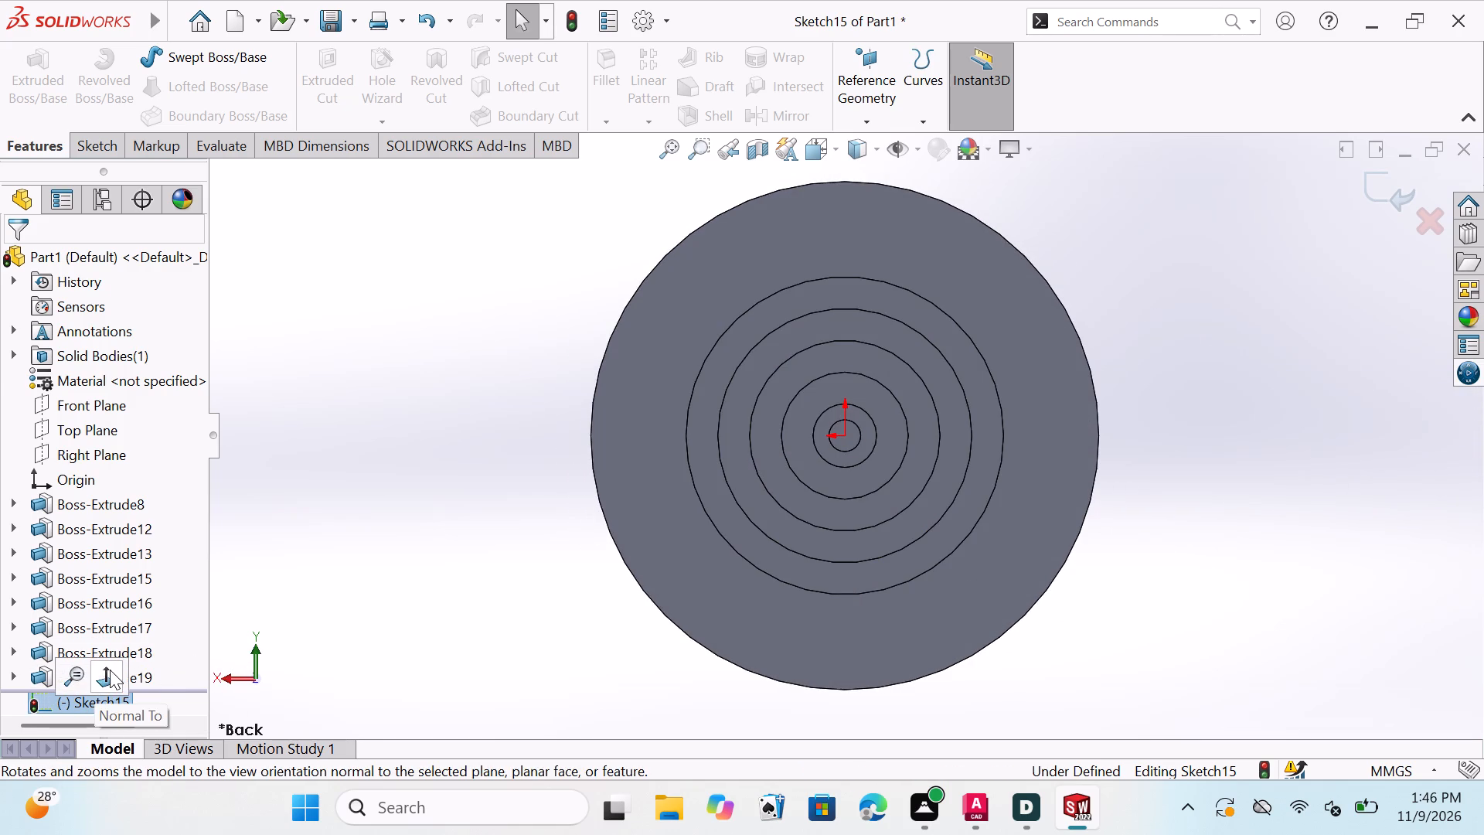
click(111, 670)
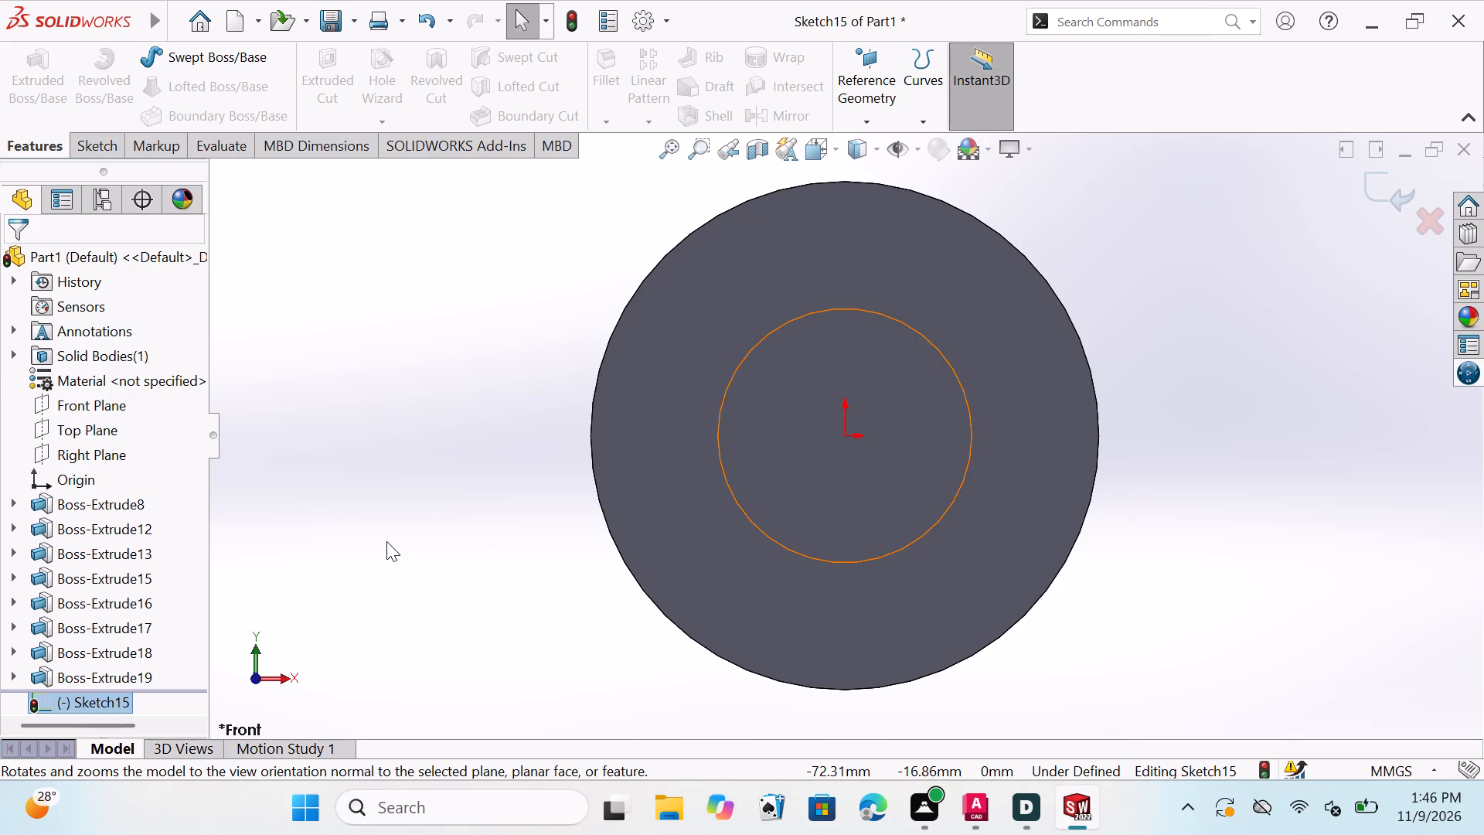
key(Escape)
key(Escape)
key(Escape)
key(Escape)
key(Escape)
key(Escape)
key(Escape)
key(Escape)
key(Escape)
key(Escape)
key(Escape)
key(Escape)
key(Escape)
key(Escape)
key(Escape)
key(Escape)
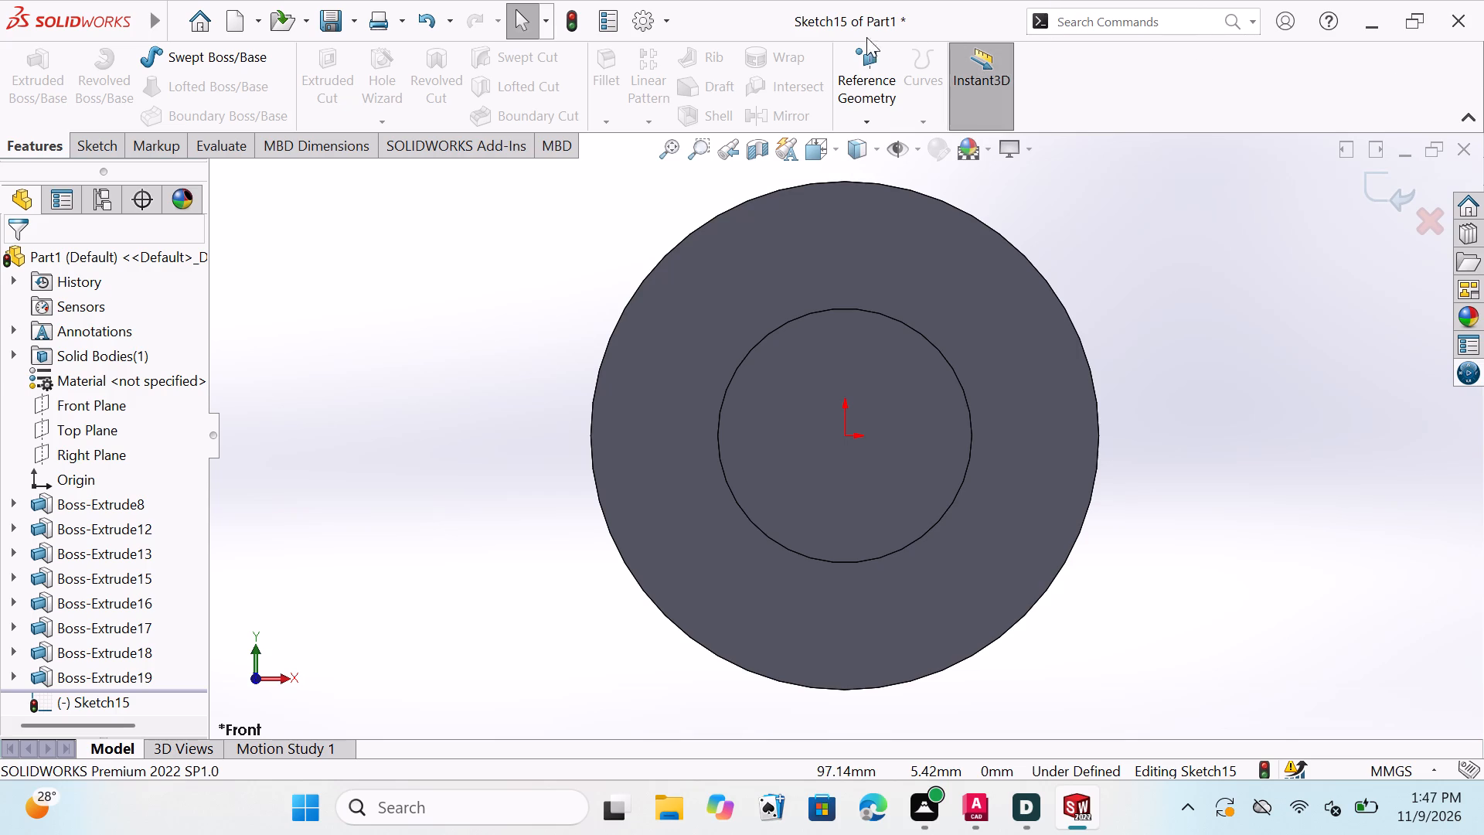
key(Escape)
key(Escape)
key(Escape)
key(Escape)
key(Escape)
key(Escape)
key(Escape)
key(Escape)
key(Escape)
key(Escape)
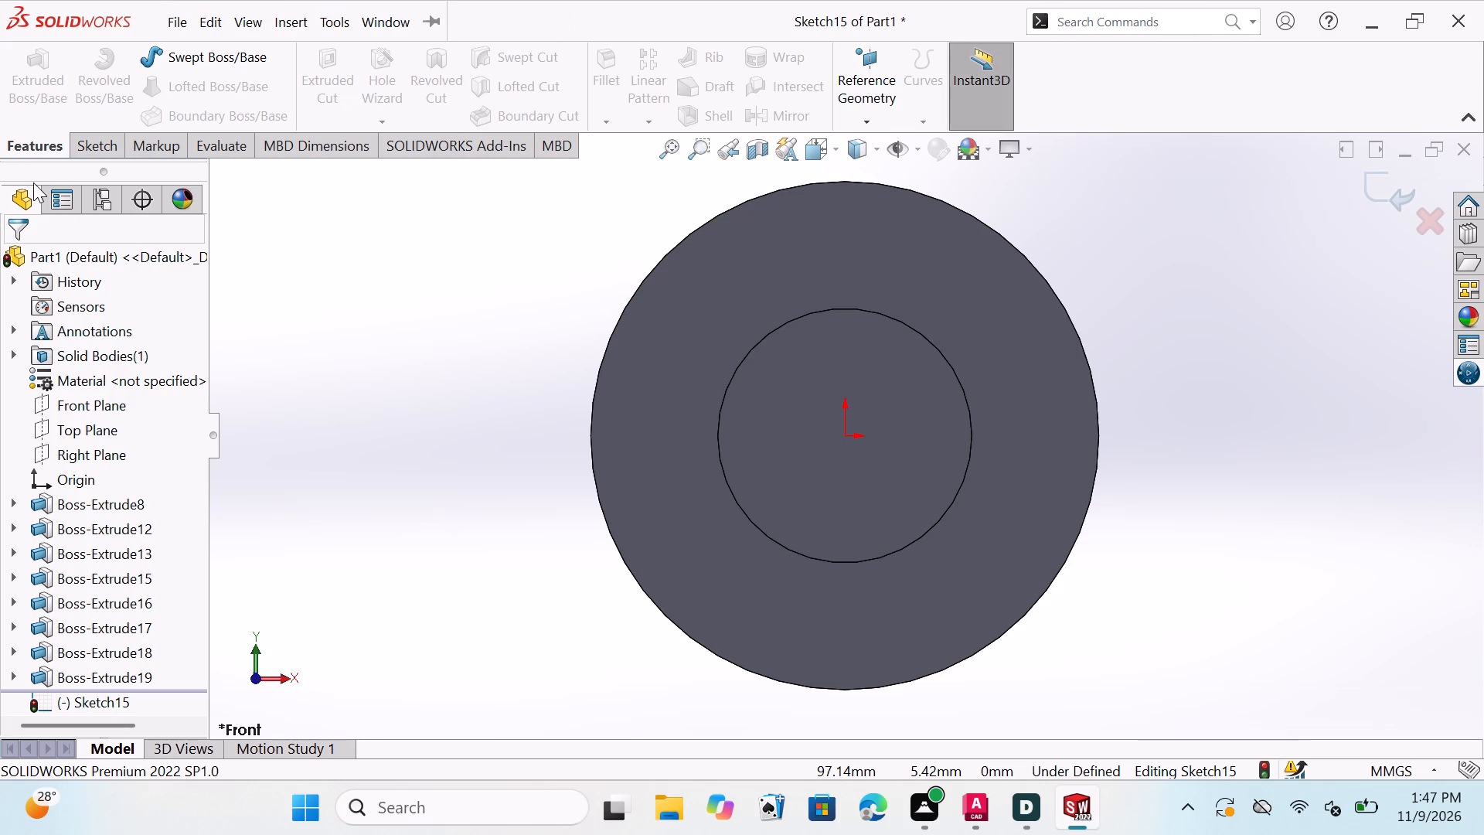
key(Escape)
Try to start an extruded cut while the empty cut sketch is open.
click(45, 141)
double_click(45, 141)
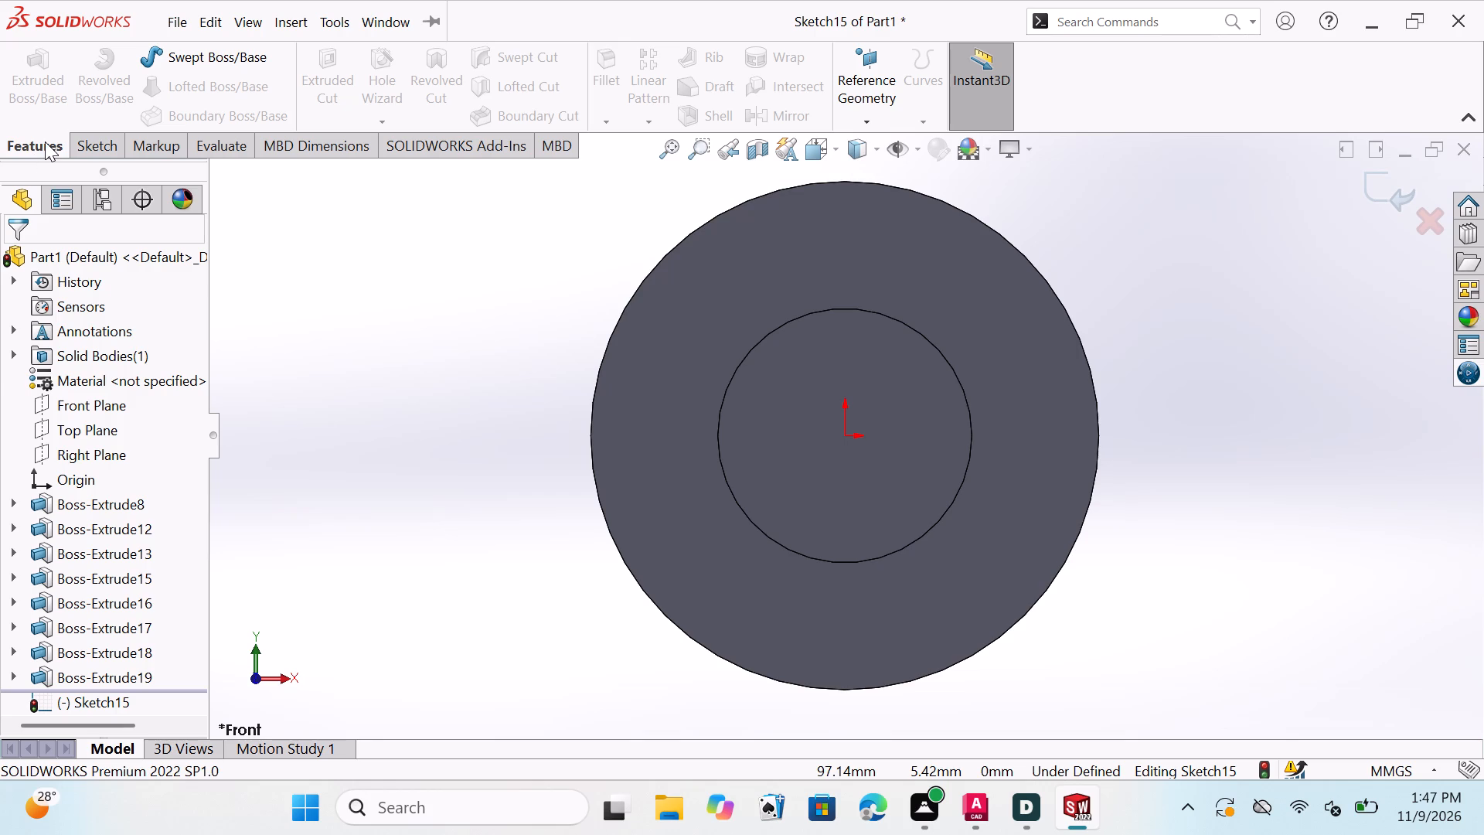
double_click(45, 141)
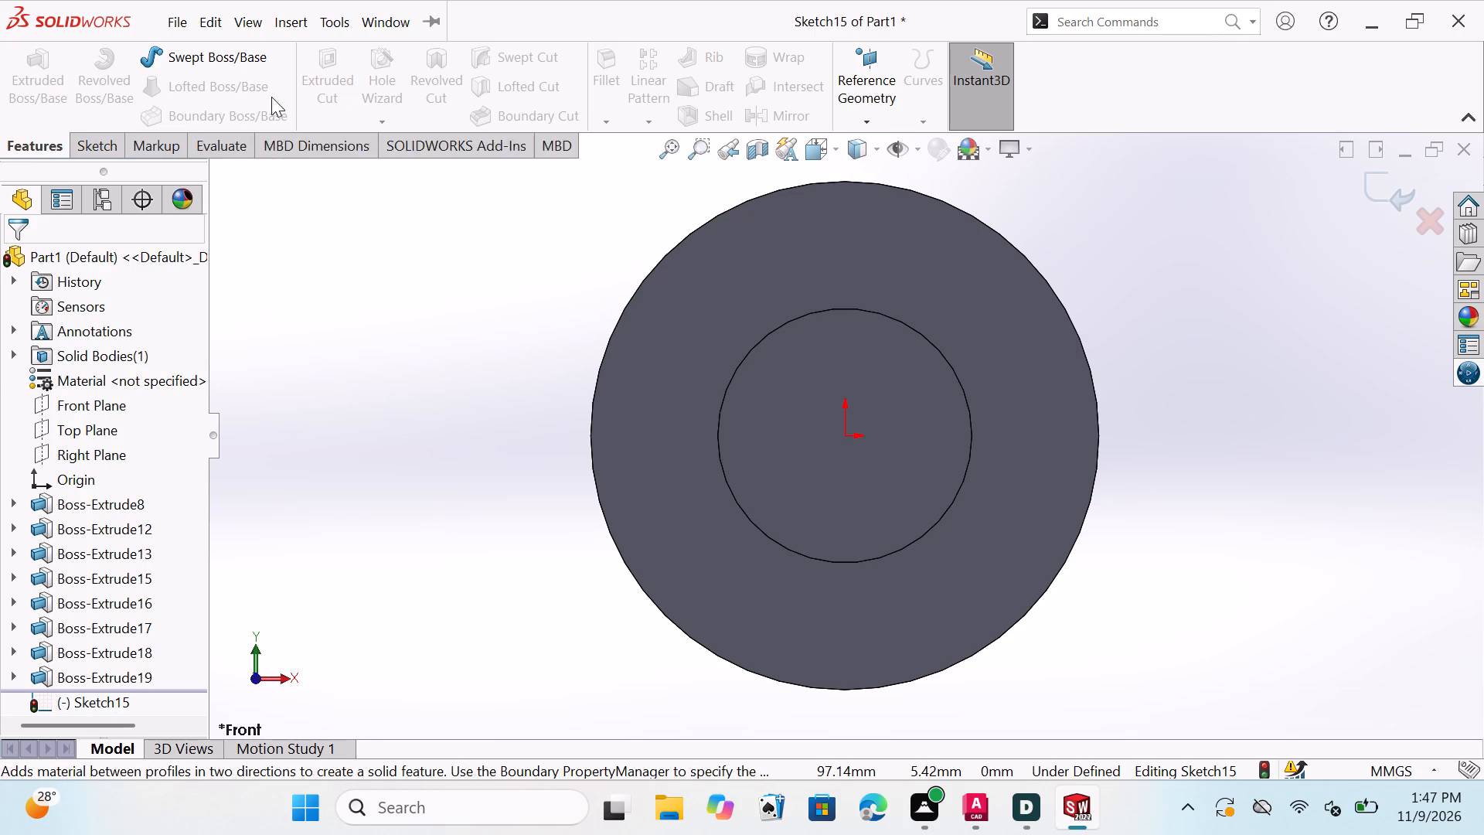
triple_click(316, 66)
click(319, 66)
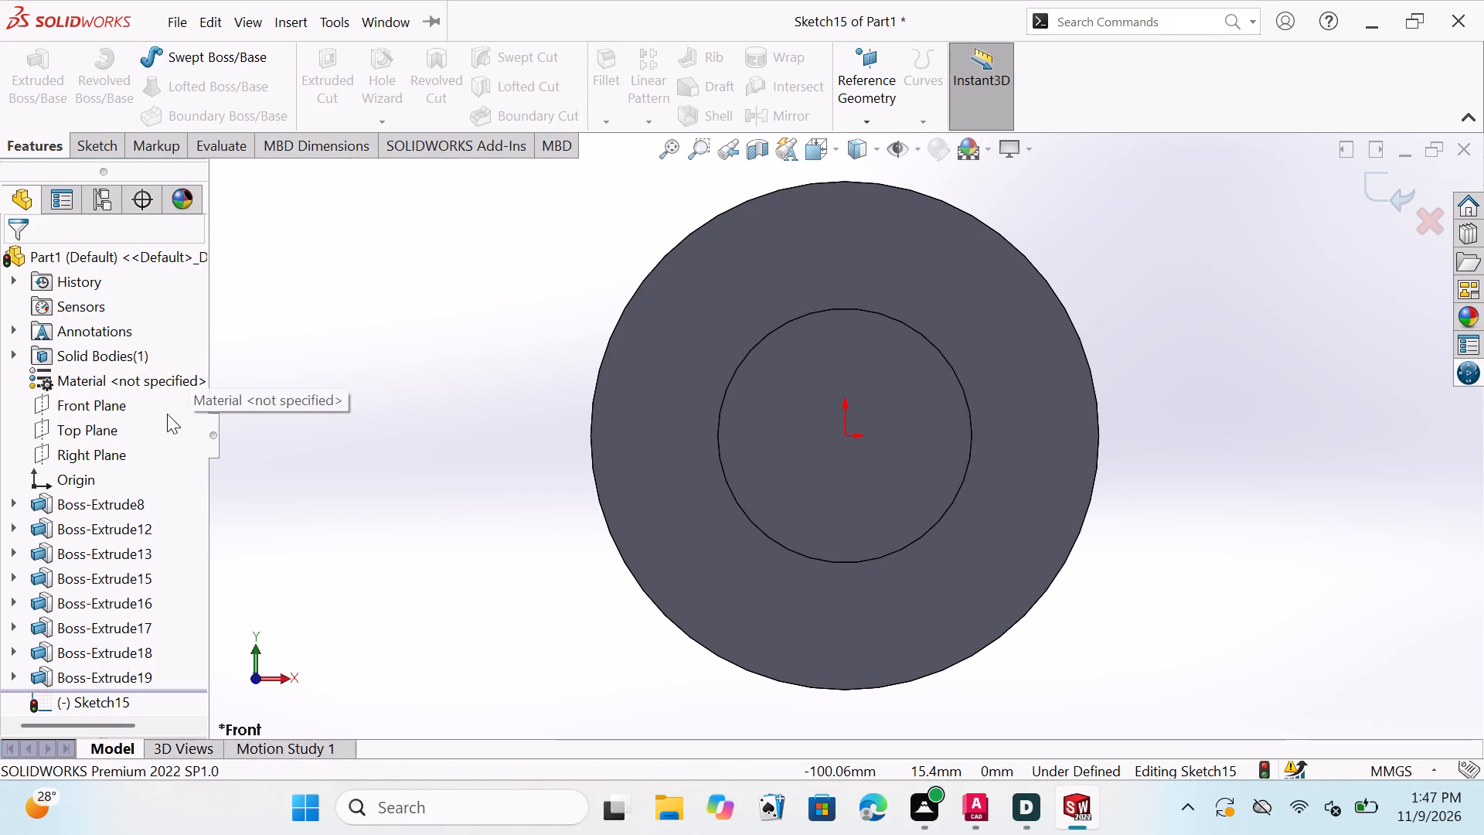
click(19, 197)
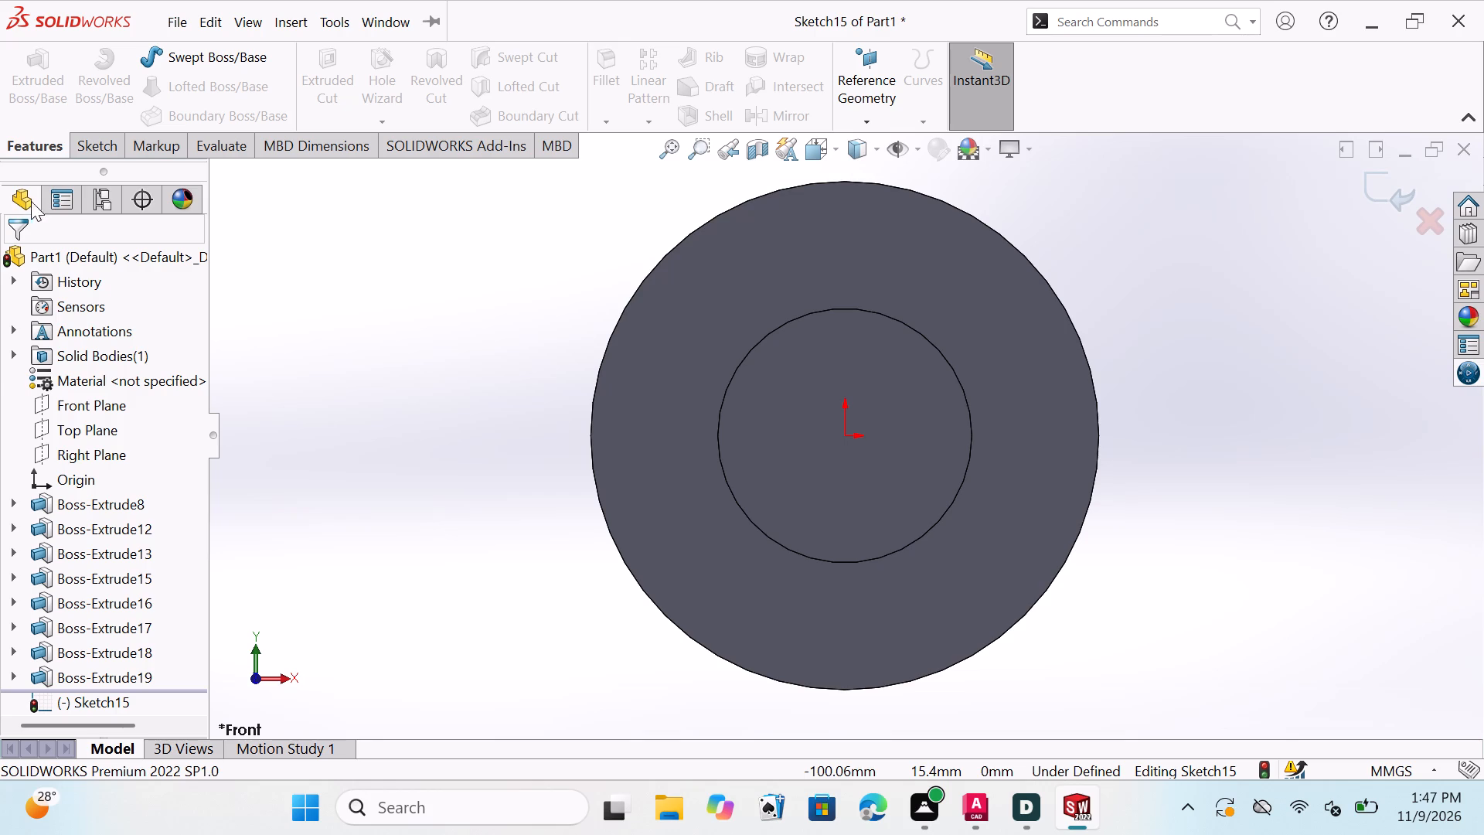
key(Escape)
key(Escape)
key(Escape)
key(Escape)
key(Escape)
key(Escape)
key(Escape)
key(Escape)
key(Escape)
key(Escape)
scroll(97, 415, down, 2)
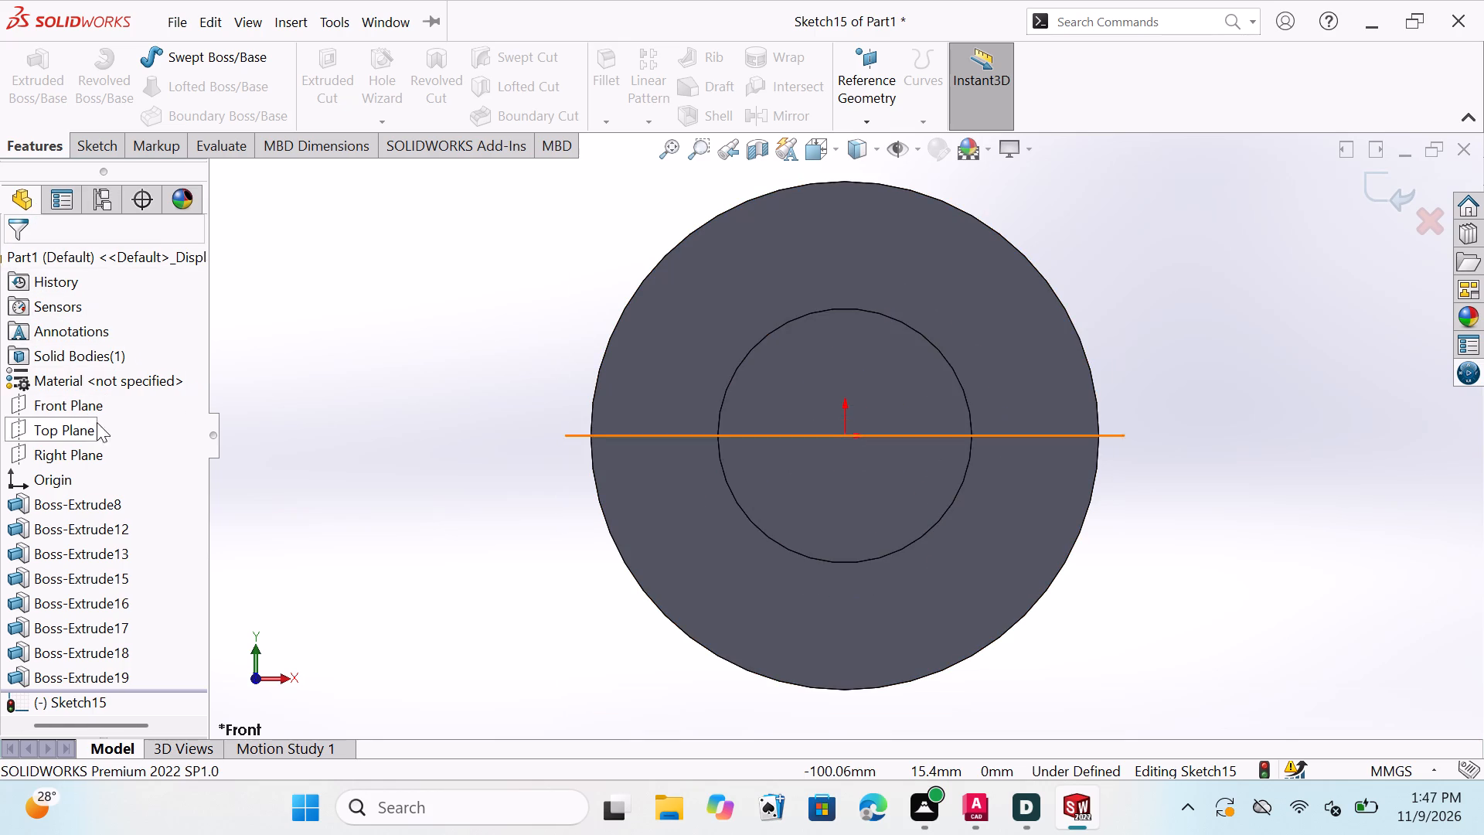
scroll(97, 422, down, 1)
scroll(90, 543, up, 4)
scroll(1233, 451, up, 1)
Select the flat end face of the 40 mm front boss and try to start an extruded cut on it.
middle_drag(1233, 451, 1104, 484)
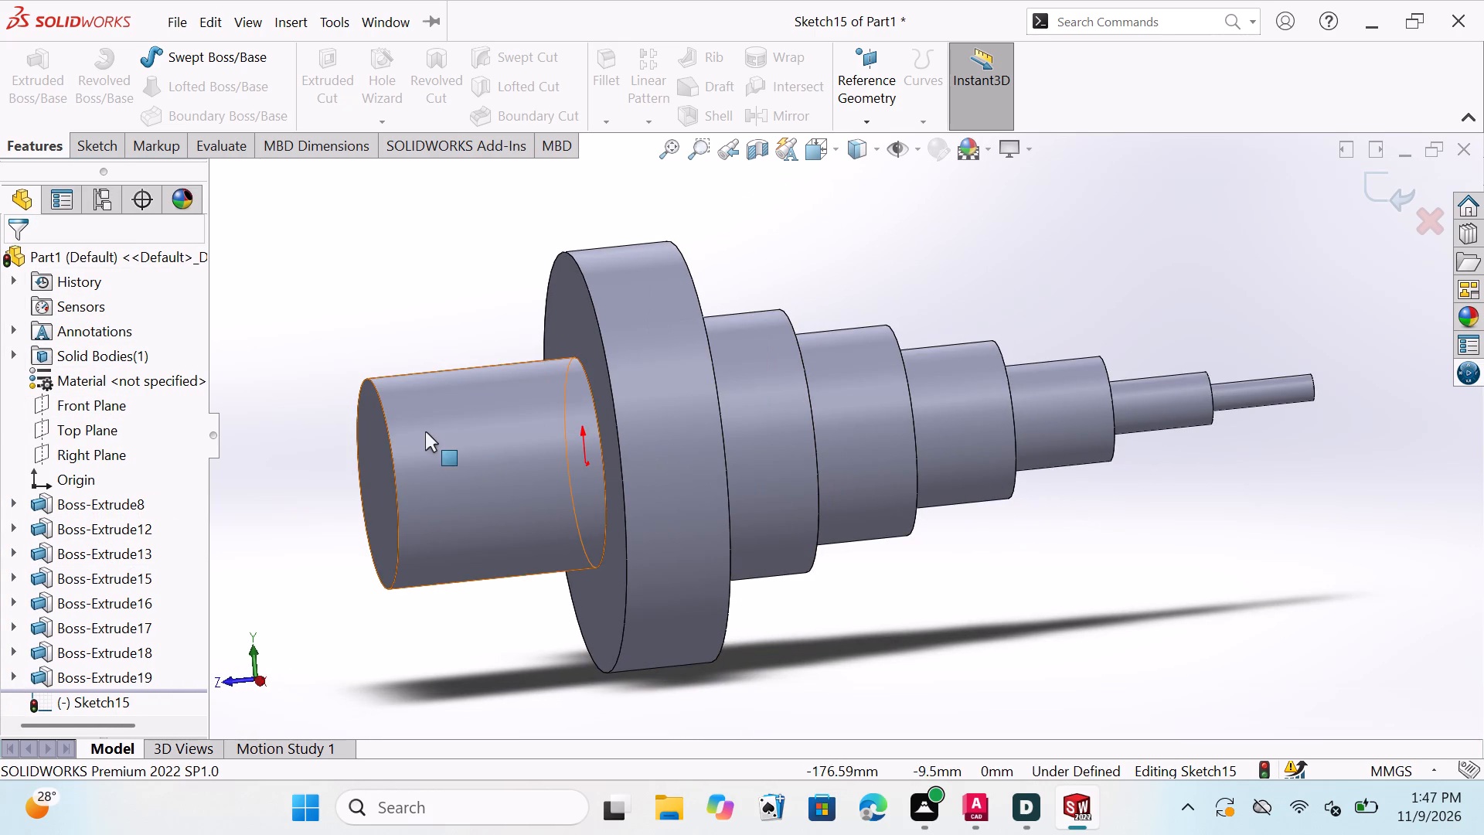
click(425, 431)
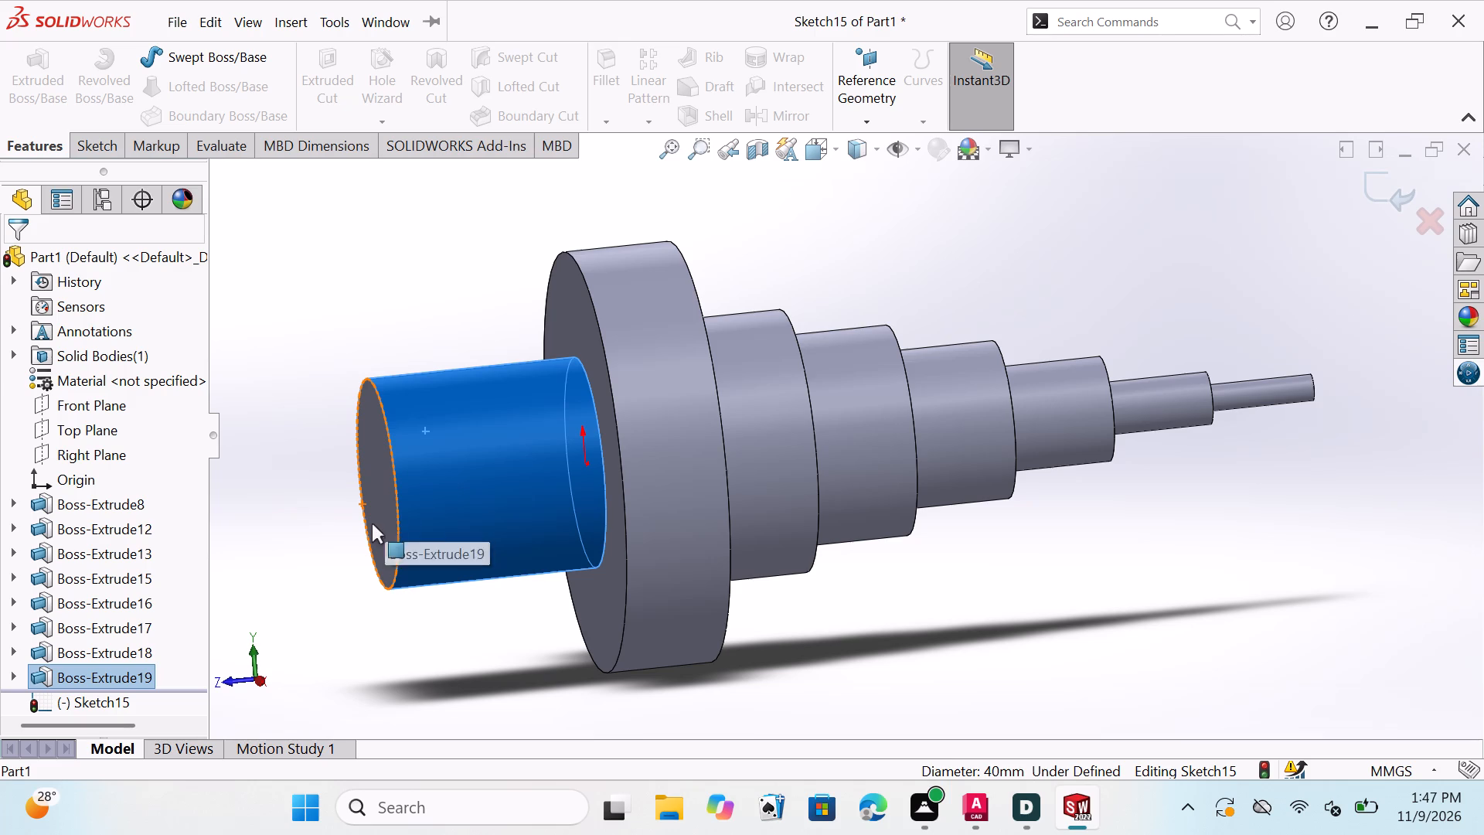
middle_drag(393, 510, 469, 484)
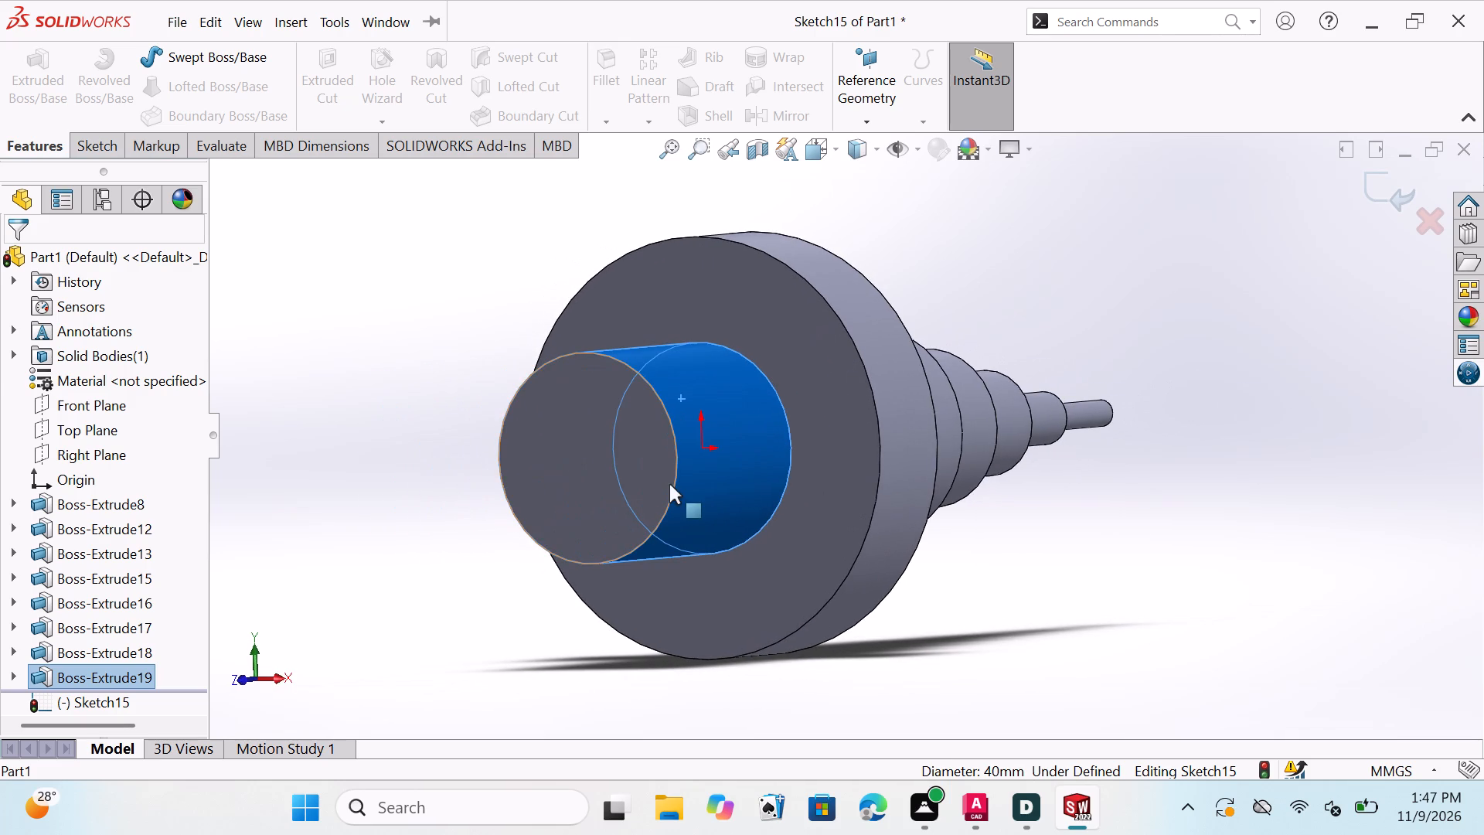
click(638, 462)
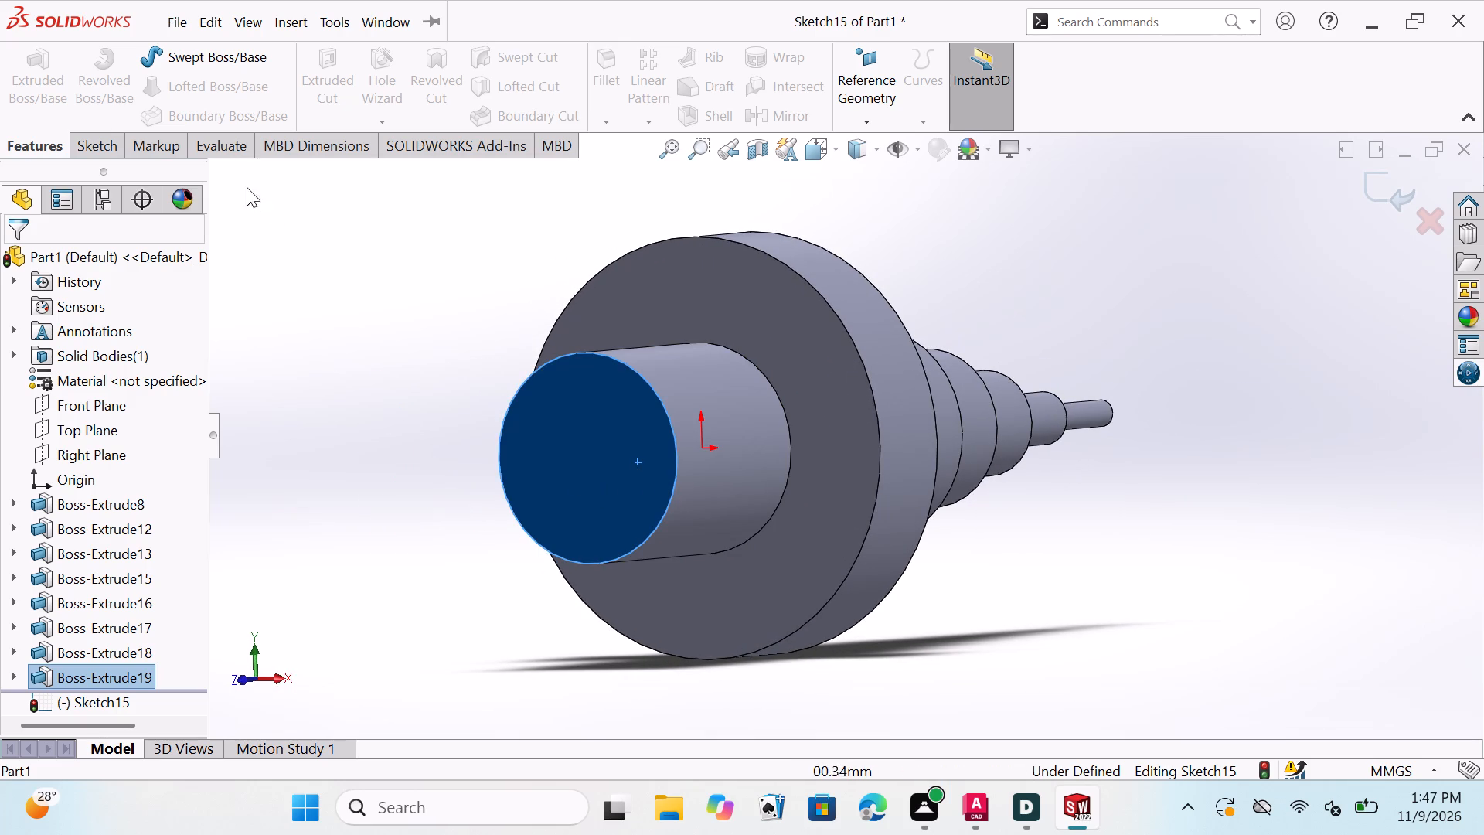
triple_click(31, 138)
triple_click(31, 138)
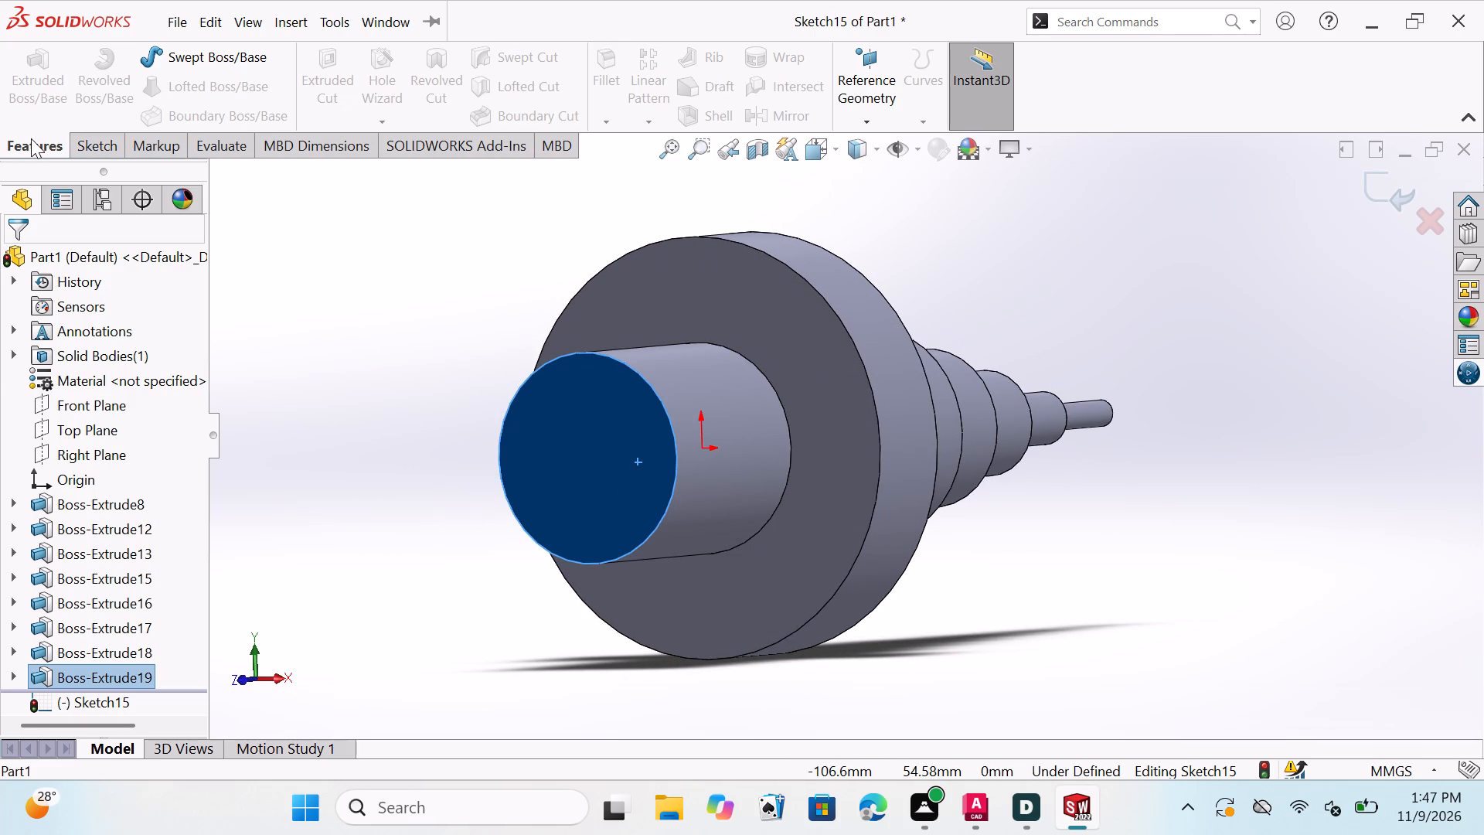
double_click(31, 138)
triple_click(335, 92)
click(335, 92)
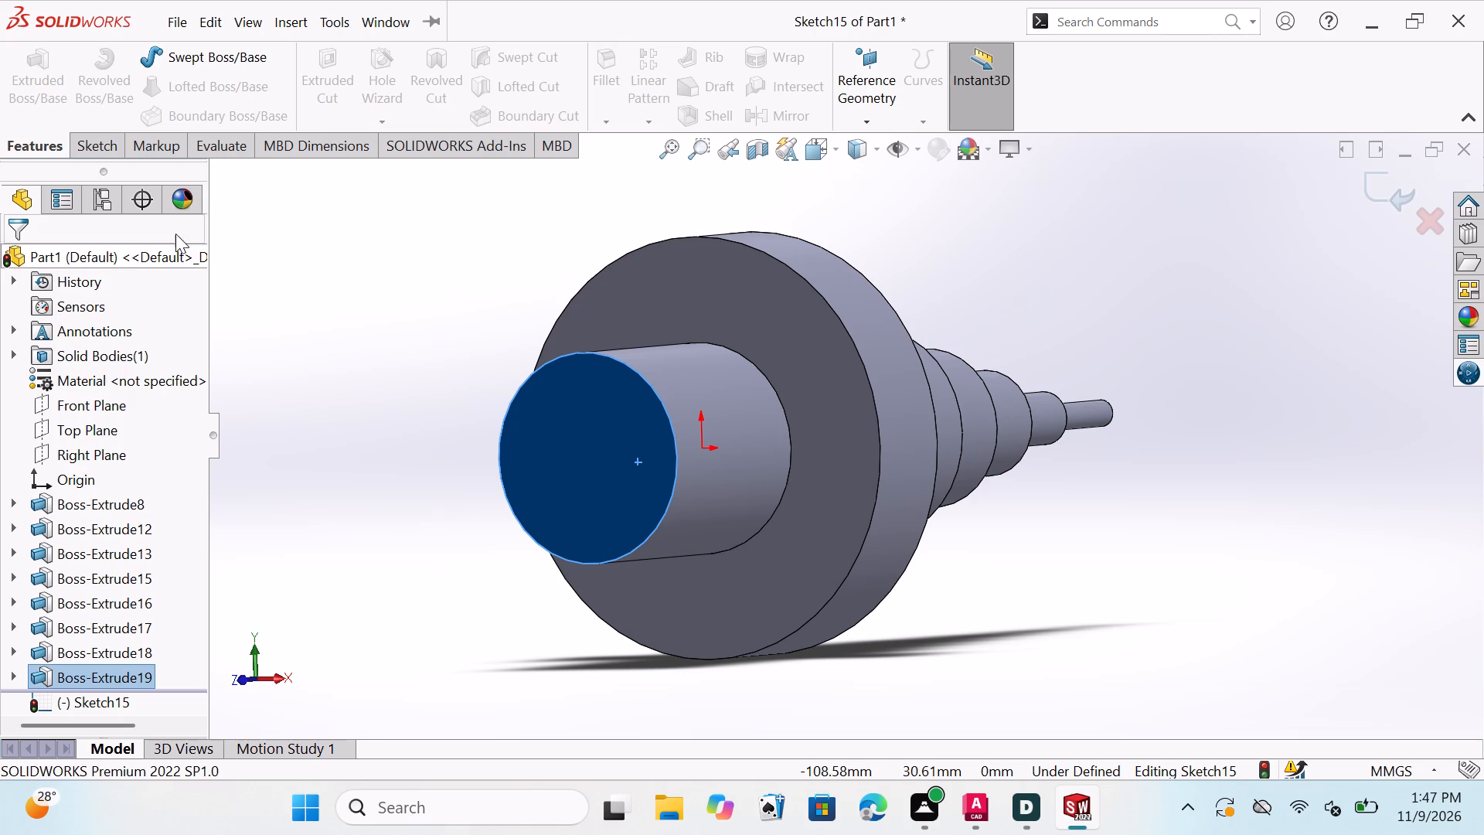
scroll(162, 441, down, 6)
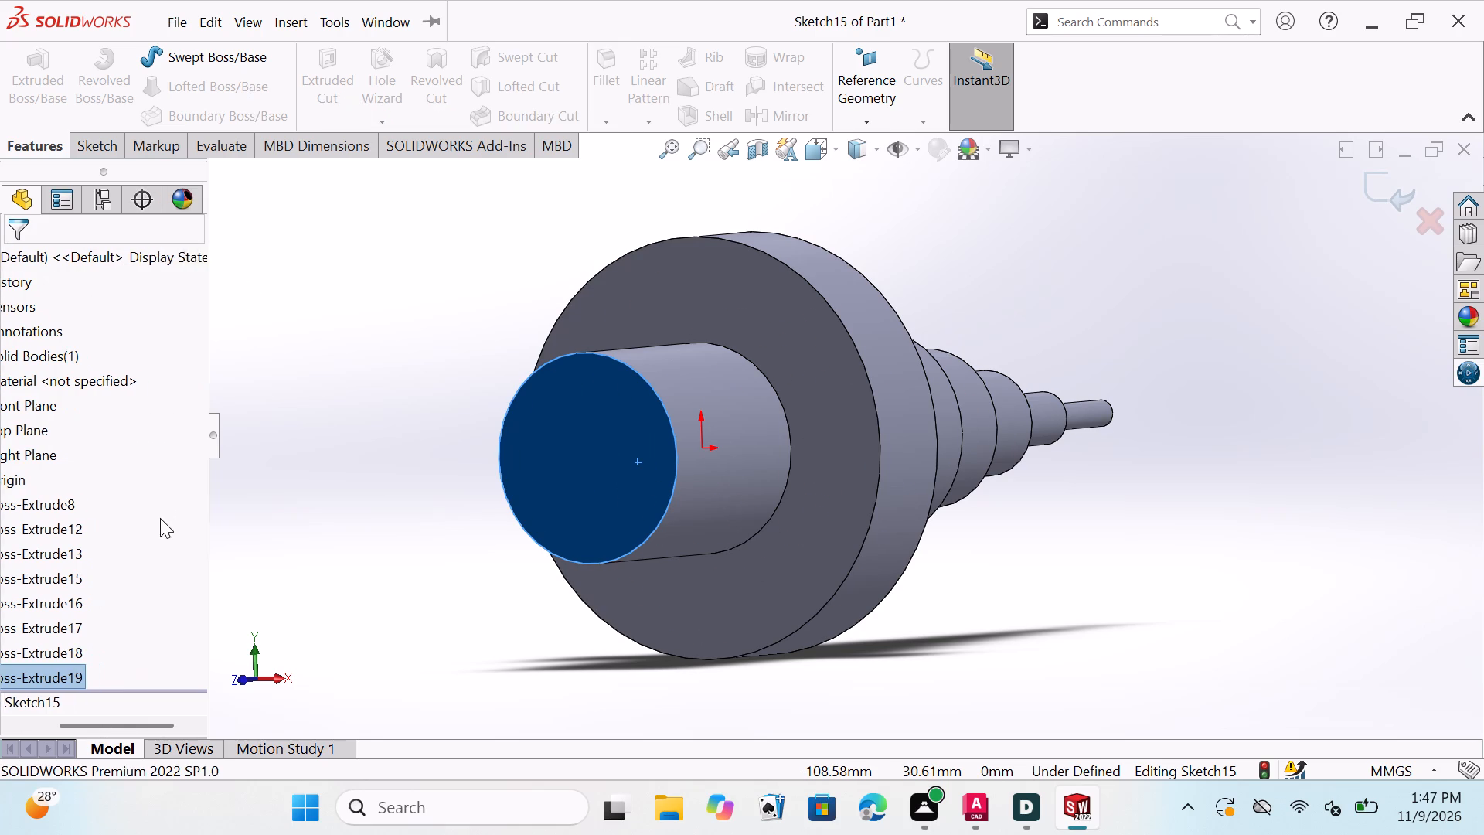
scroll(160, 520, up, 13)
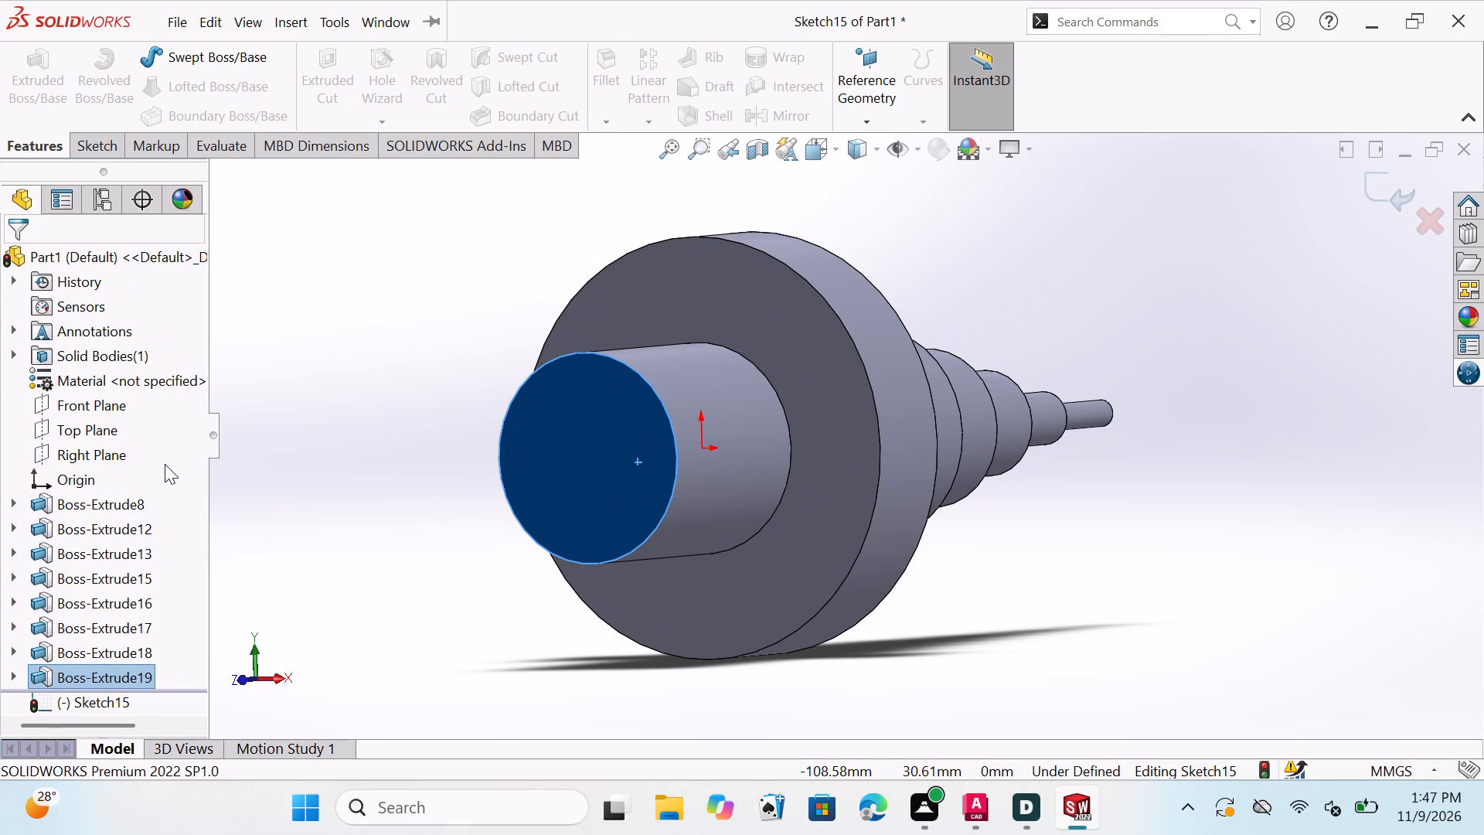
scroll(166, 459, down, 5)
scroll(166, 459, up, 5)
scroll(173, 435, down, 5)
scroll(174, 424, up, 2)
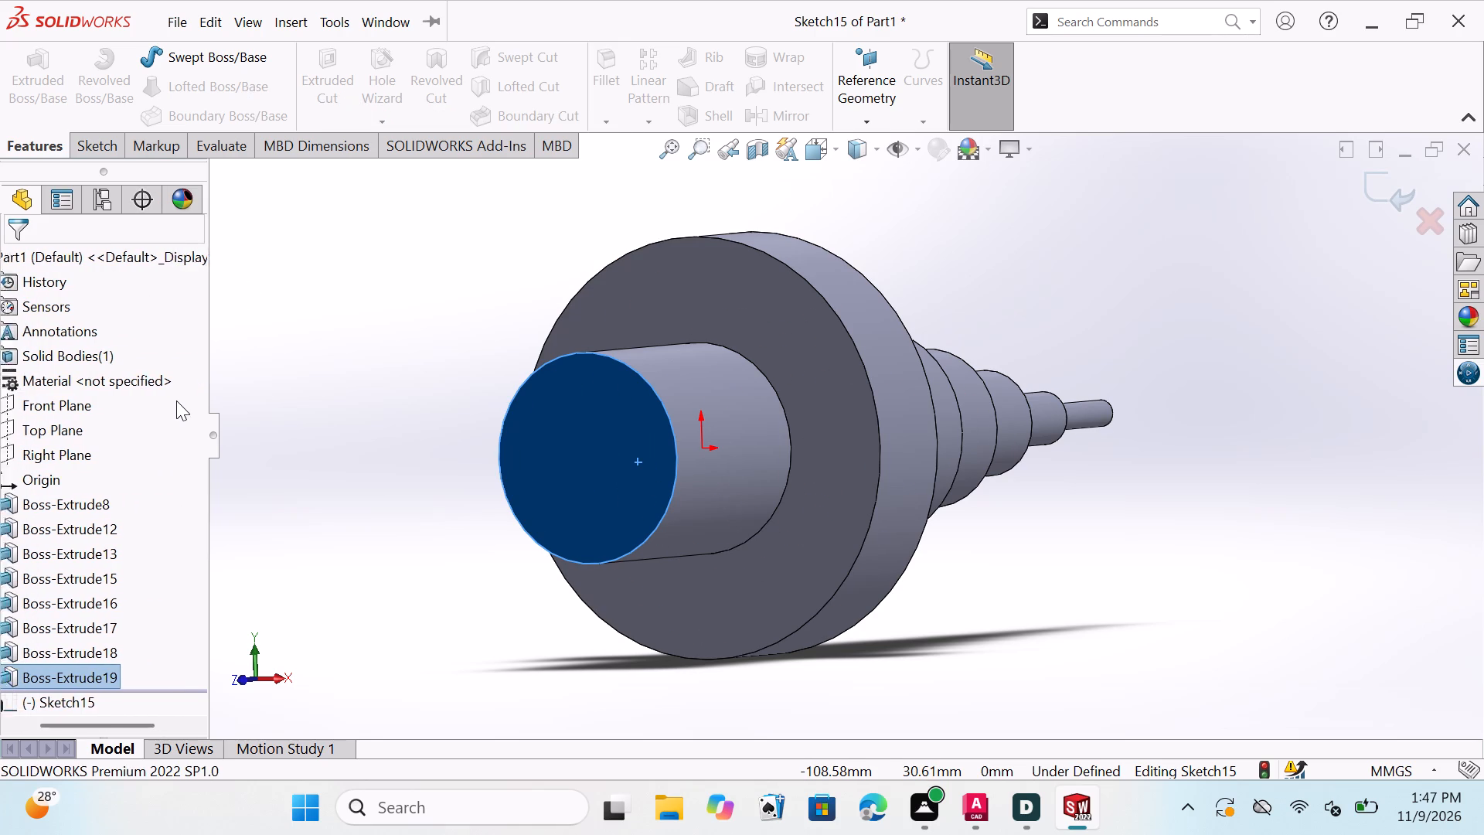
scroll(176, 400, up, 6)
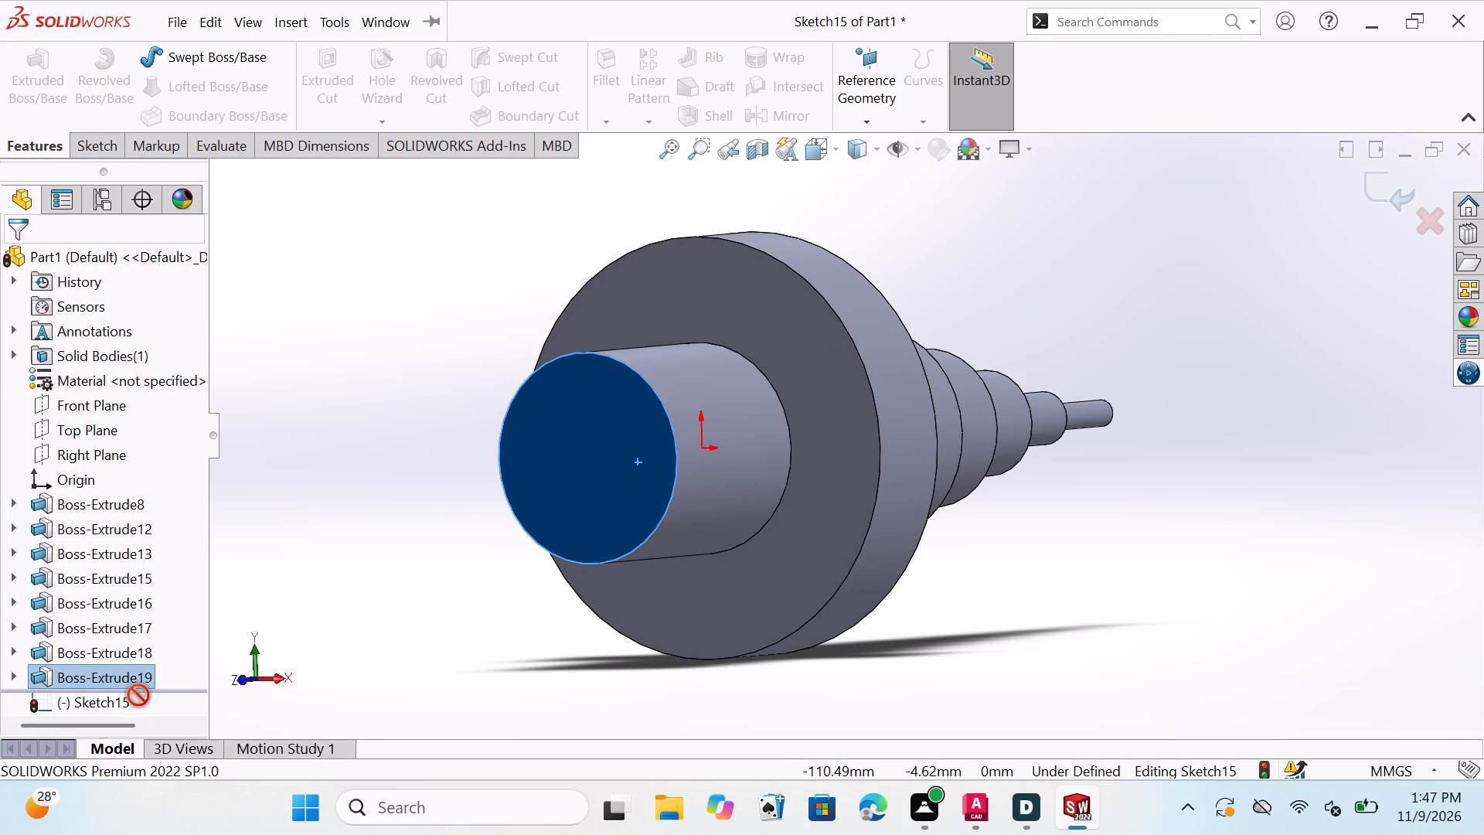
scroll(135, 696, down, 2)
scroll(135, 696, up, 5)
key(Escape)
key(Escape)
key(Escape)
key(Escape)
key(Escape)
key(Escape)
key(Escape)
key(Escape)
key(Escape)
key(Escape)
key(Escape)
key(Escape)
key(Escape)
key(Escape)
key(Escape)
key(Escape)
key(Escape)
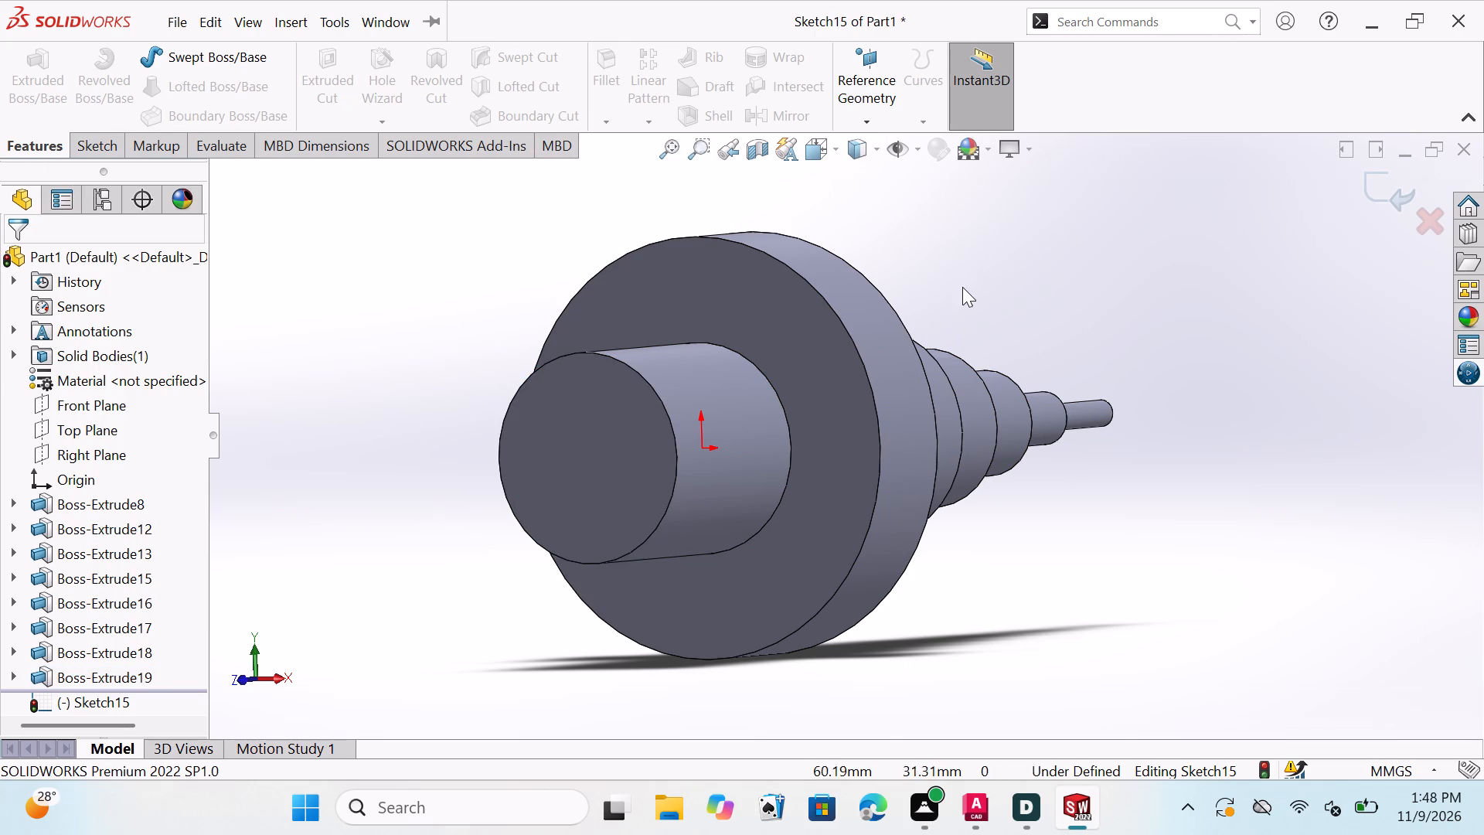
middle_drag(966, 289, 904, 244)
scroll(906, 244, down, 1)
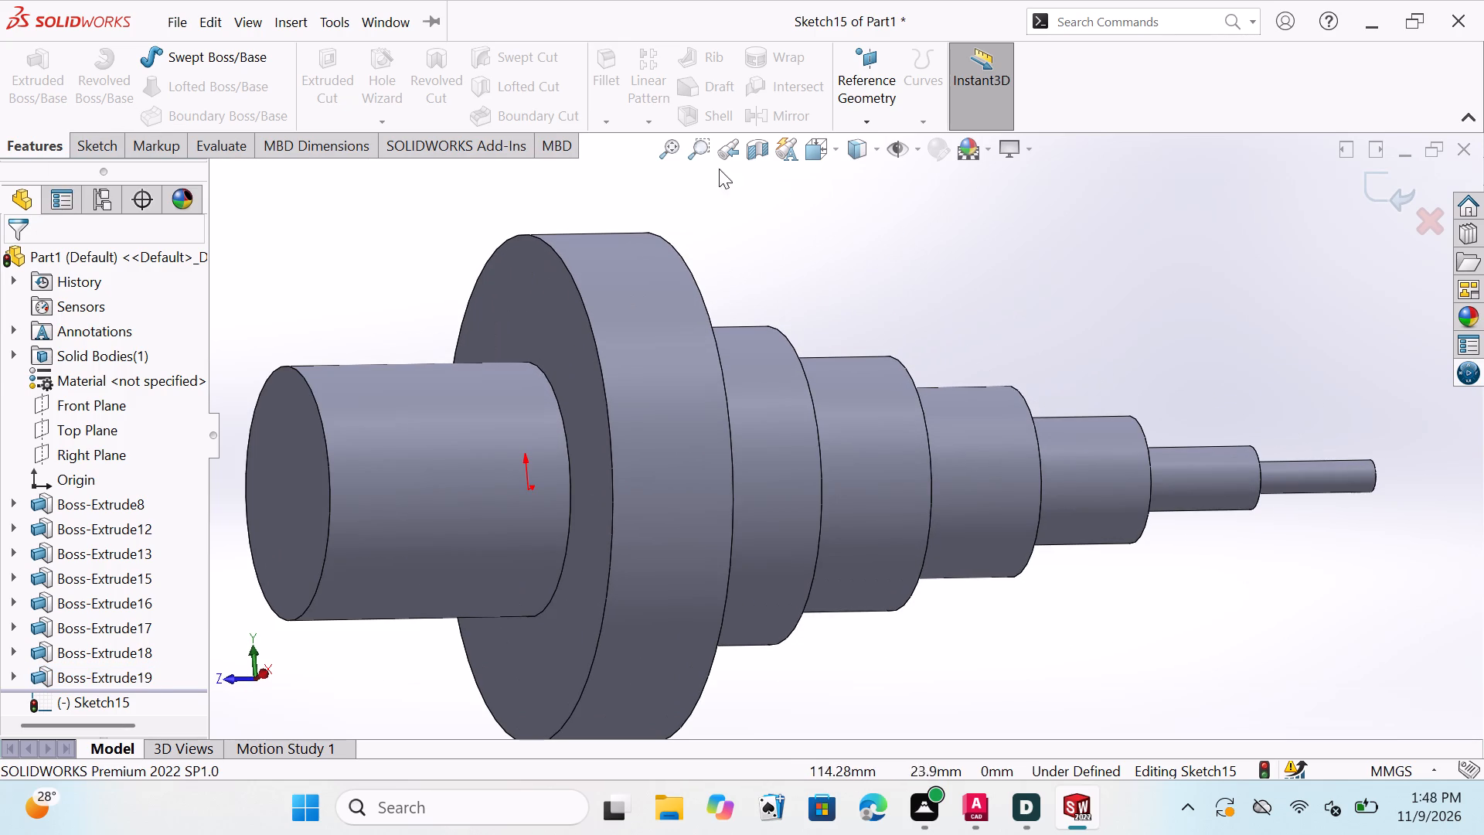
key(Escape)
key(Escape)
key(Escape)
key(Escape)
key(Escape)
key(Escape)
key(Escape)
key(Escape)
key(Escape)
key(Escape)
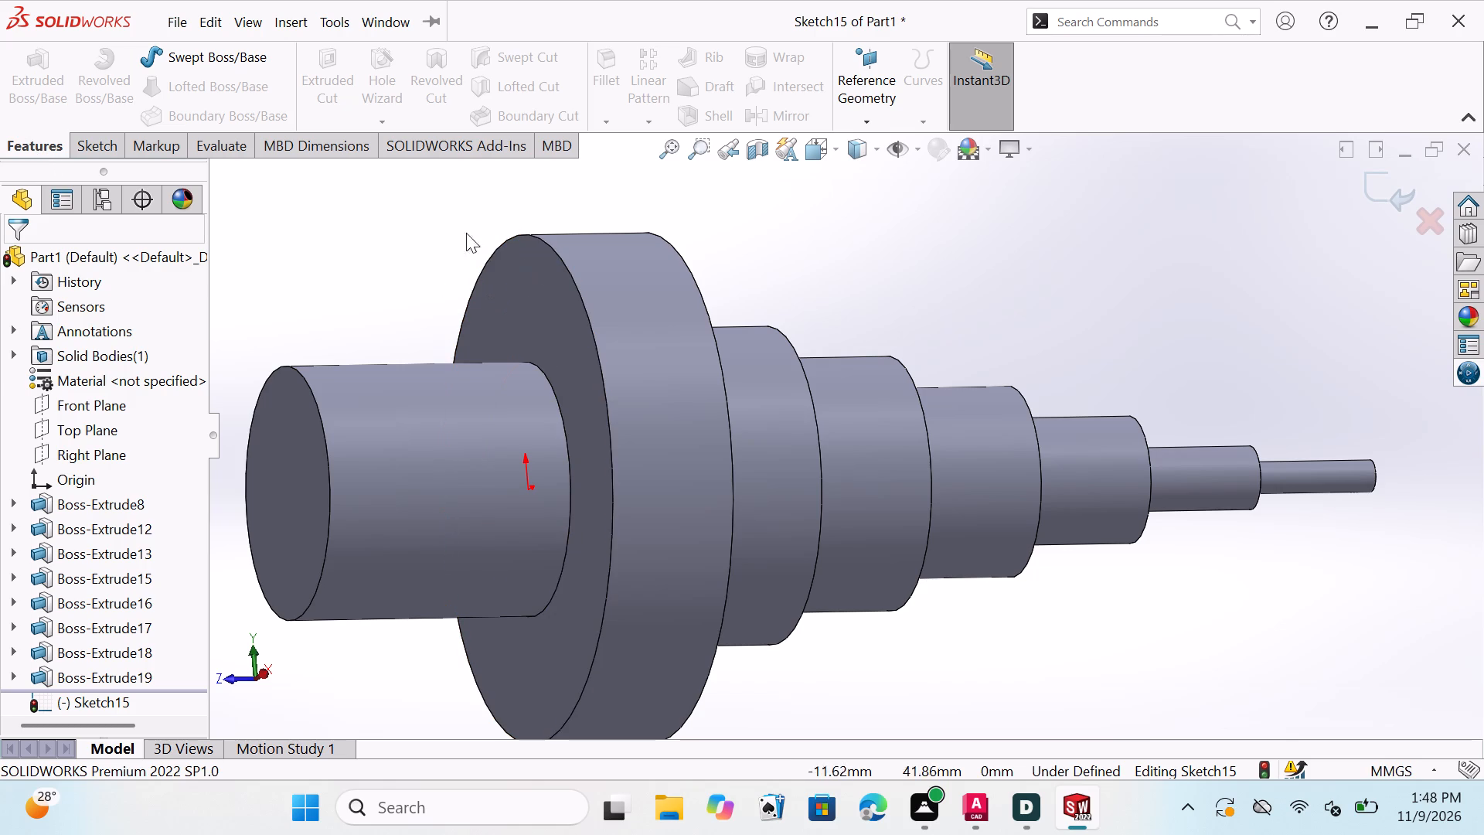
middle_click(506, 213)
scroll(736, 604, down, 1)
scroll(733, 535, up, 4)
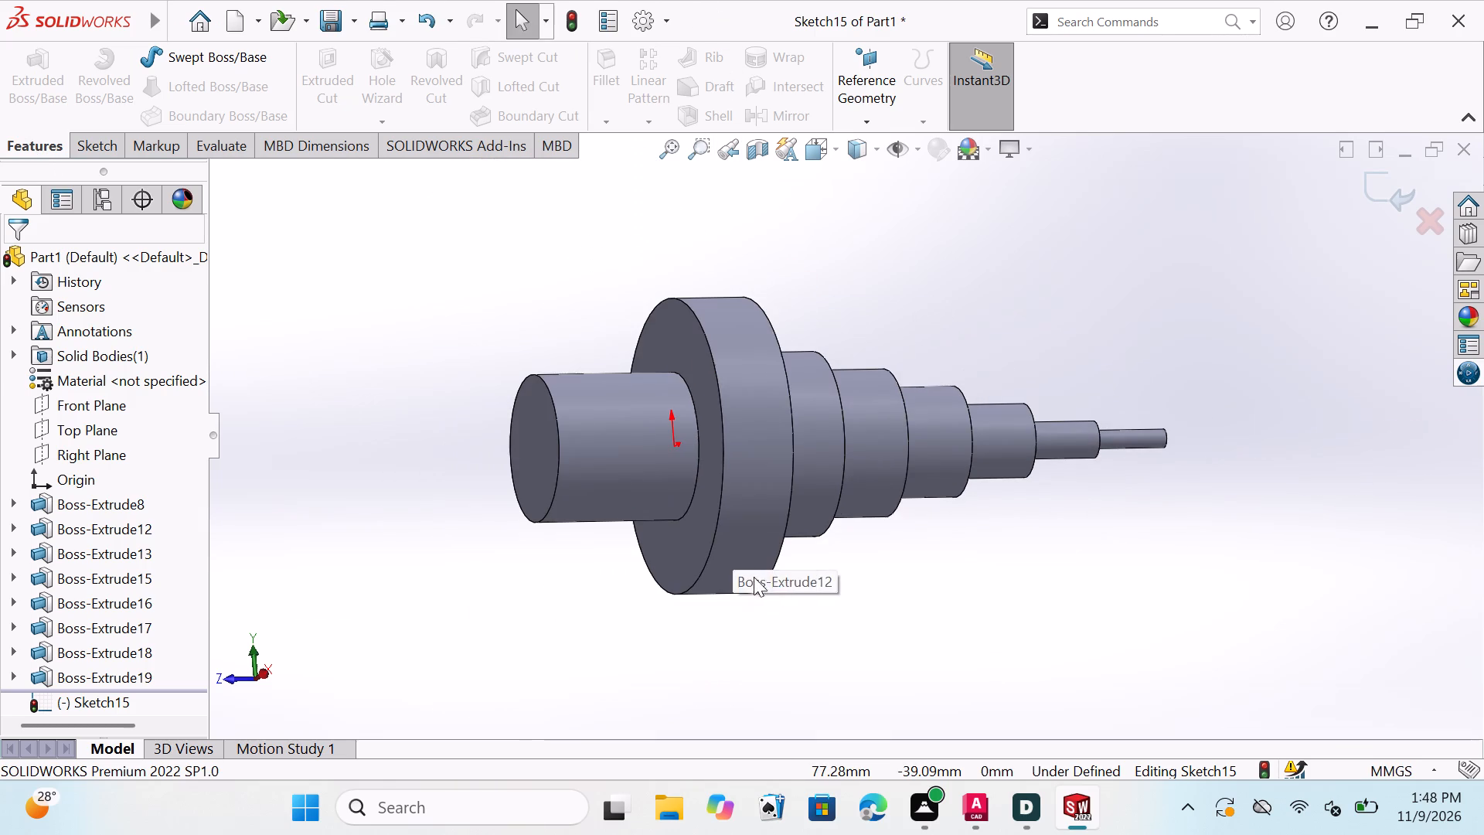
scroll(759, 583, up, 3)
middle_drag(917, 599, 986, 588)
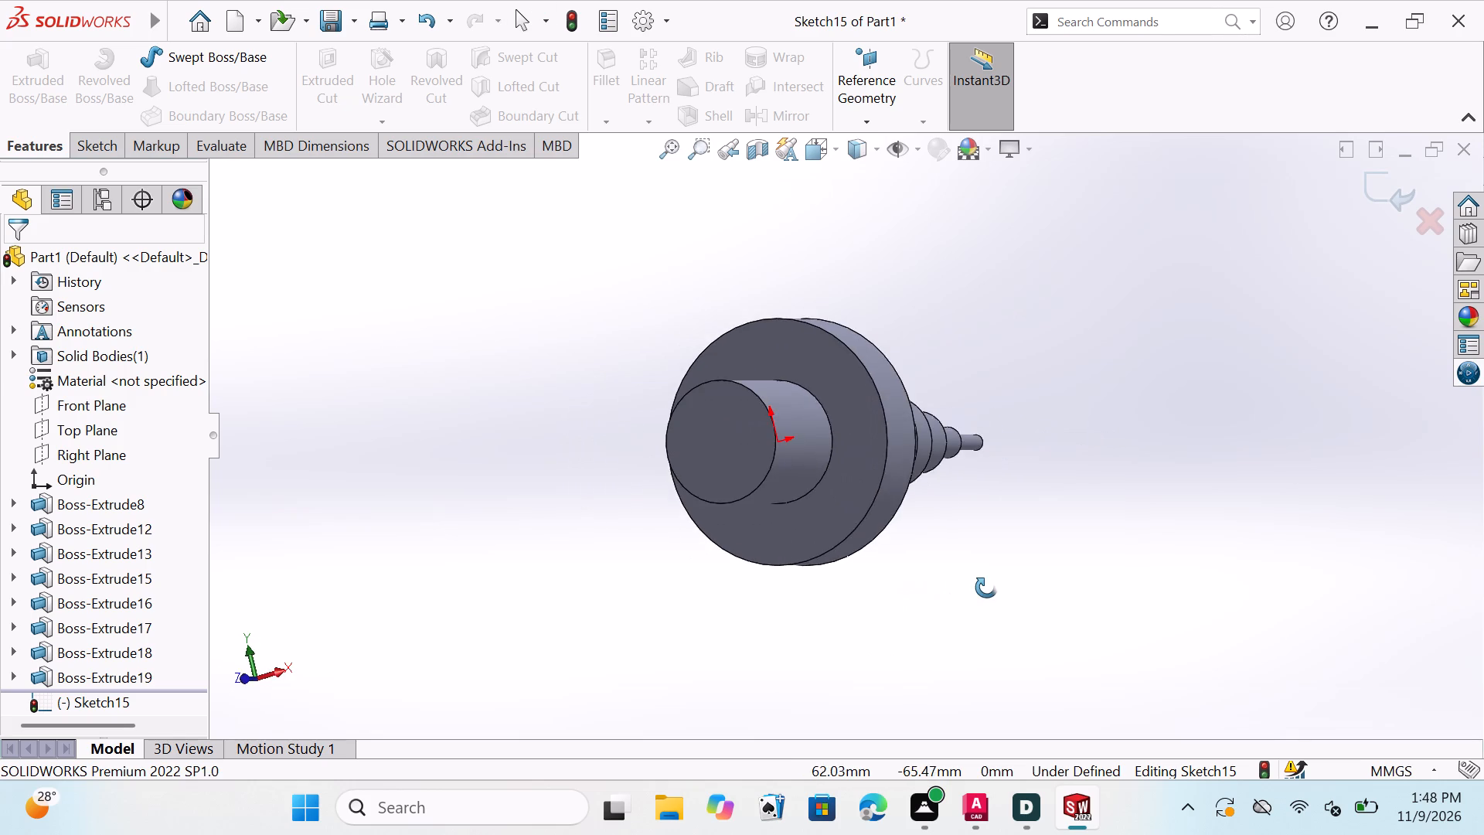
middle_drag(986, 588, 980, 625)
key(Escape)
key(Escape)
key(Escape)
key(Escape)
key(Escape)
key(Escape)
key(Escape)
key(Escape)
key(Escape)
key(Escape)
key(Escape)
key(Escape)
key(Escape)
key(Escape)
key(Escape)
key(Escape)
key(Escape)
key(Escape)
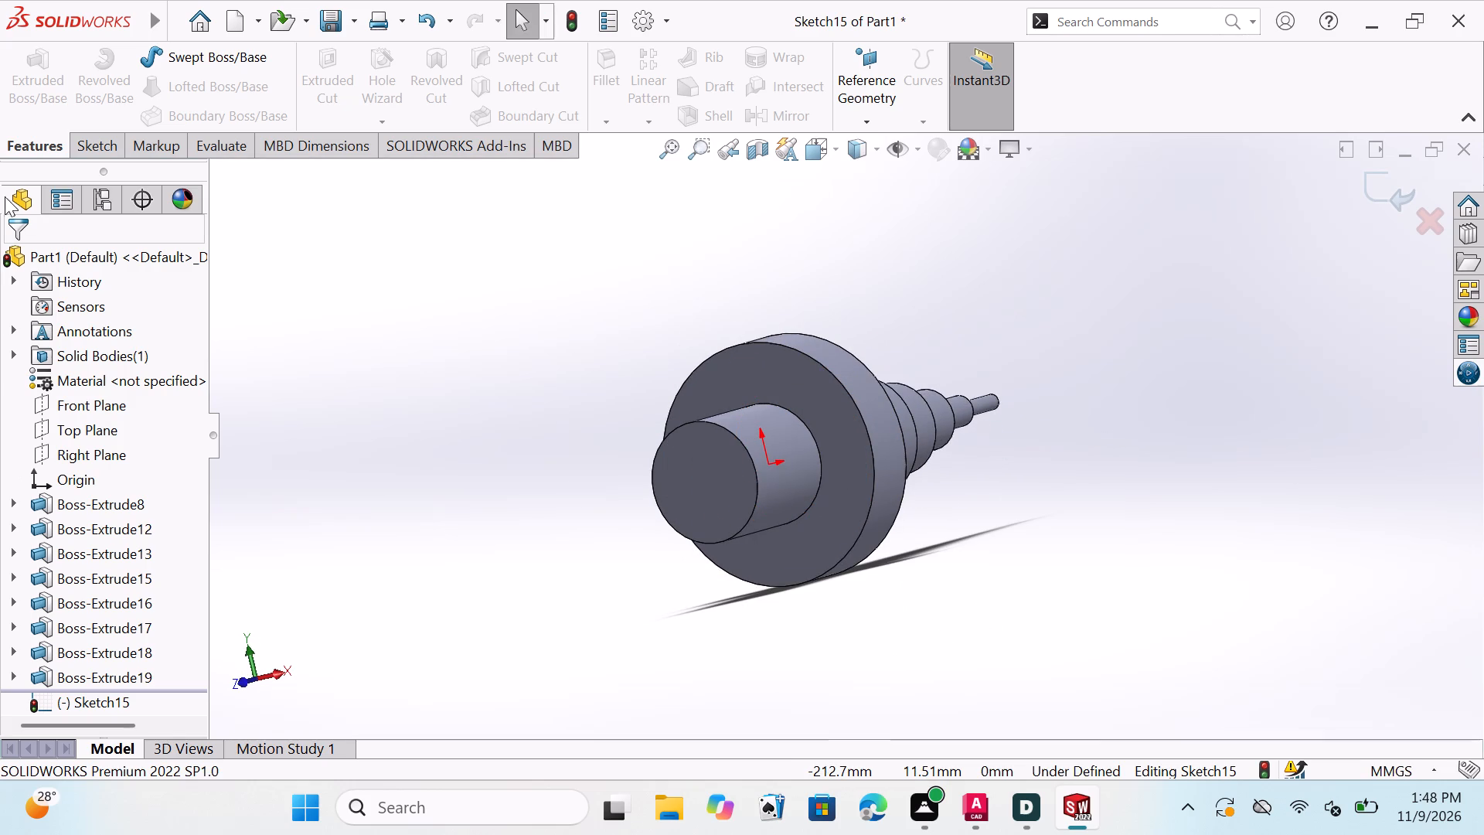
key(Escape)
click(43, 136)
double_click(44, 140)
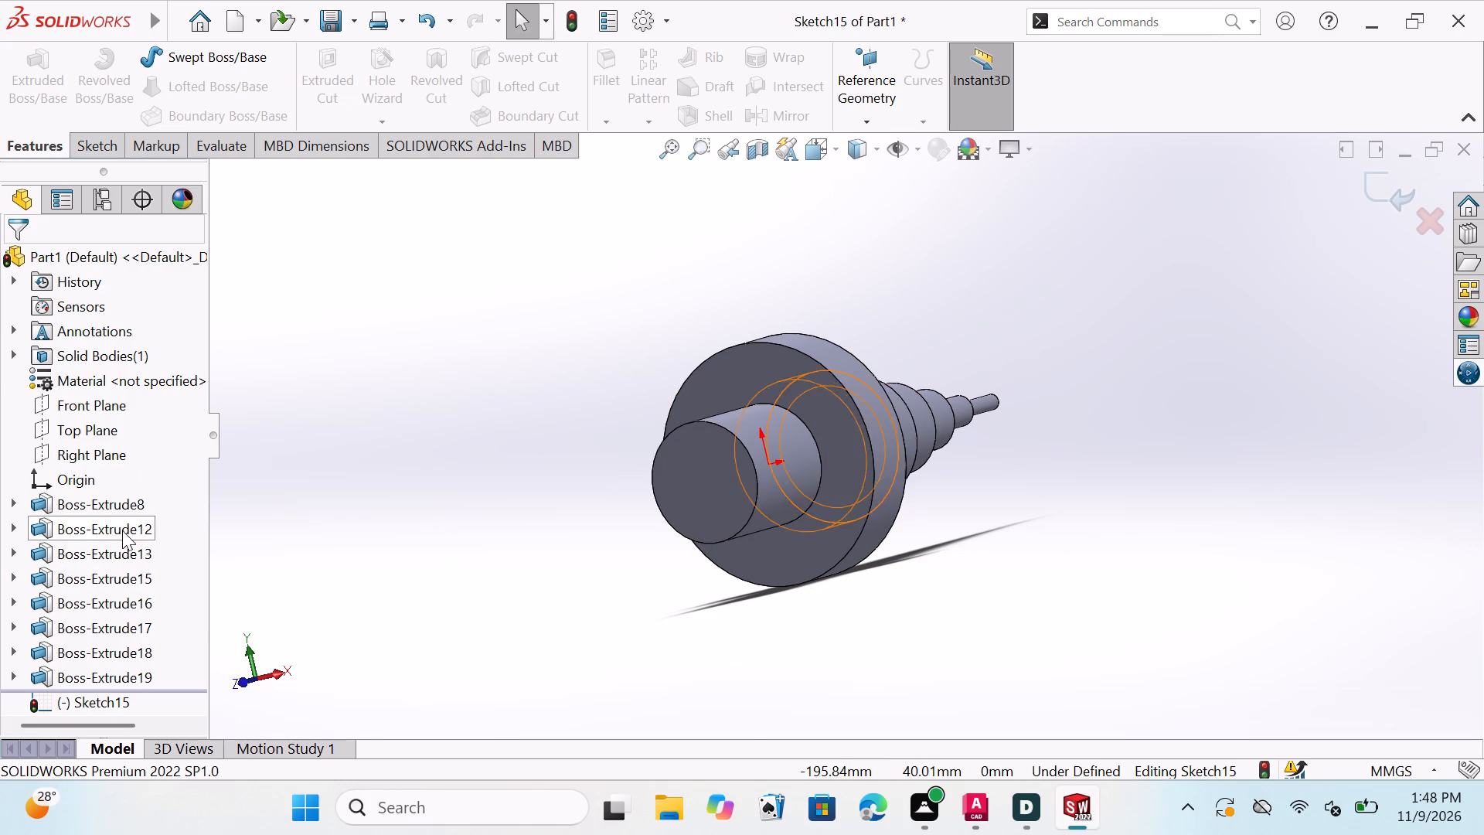
Orient the view normal to the Front Plane and clear the plane selection.
click(97, 400)
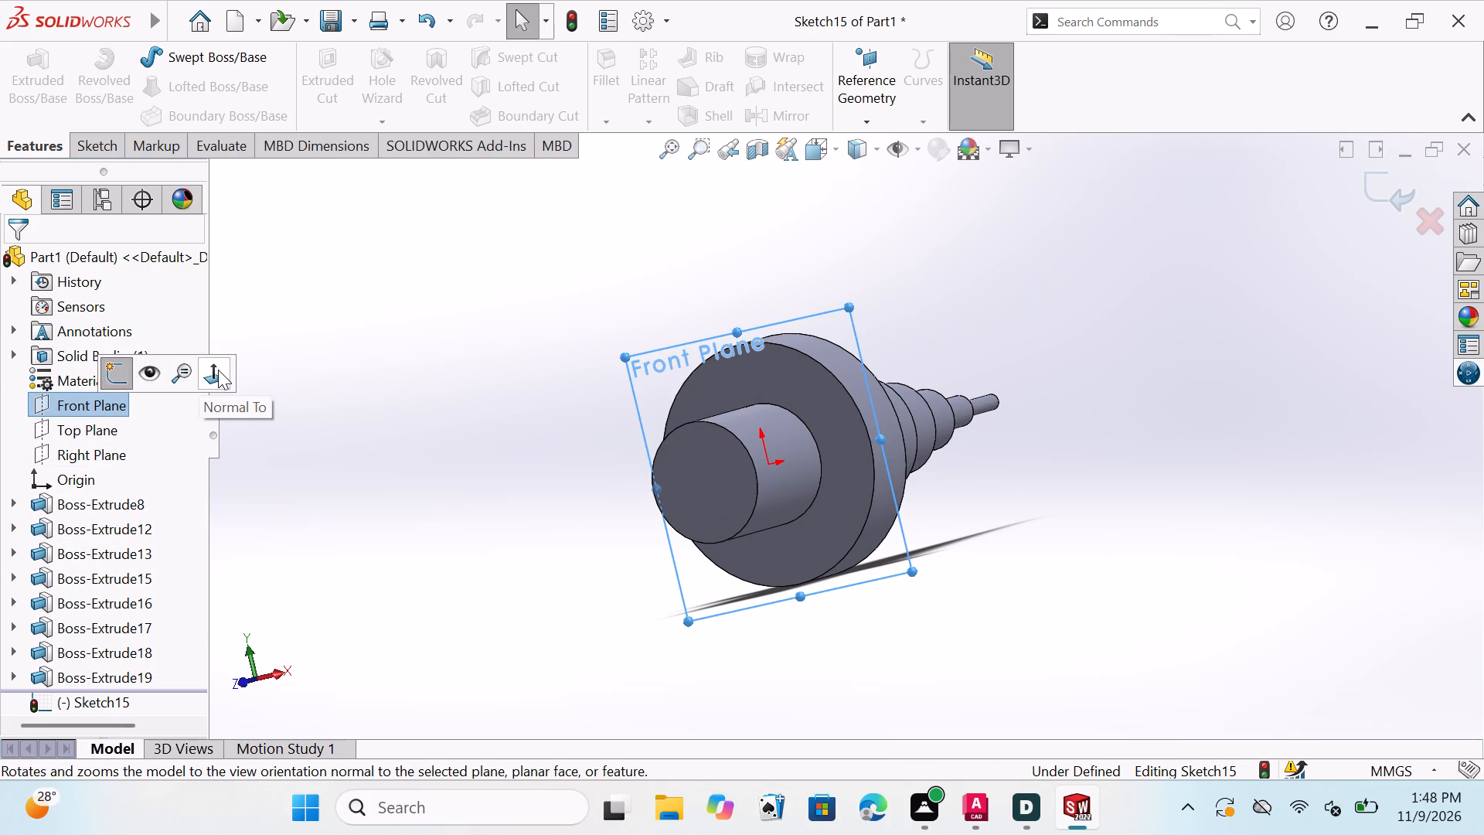
click(219, 370)
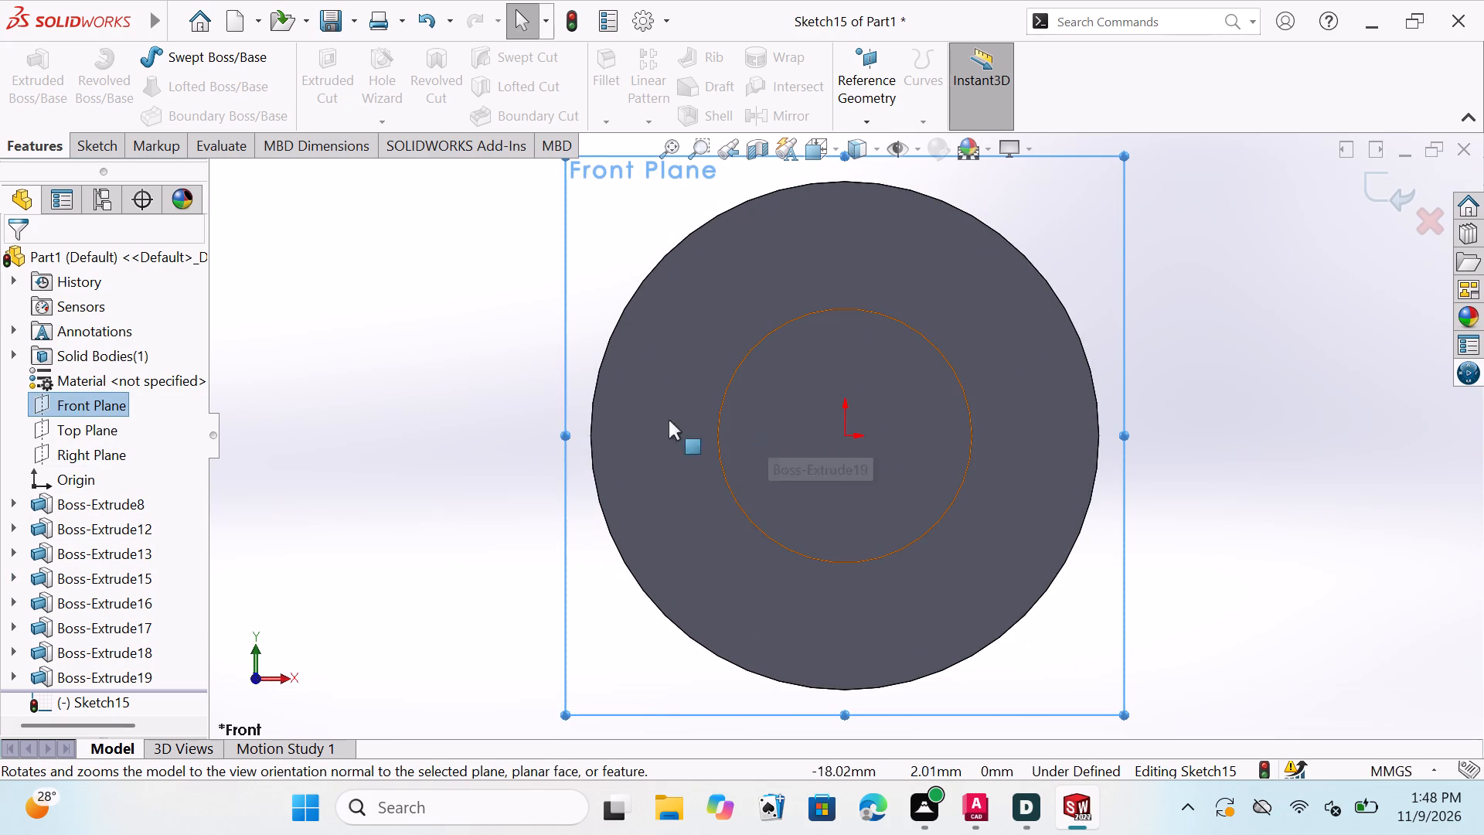
key(Escape)
key(Escape)
key(Escape)
key(Escape)
key(Escape)
key(Escape)
key(Escape)
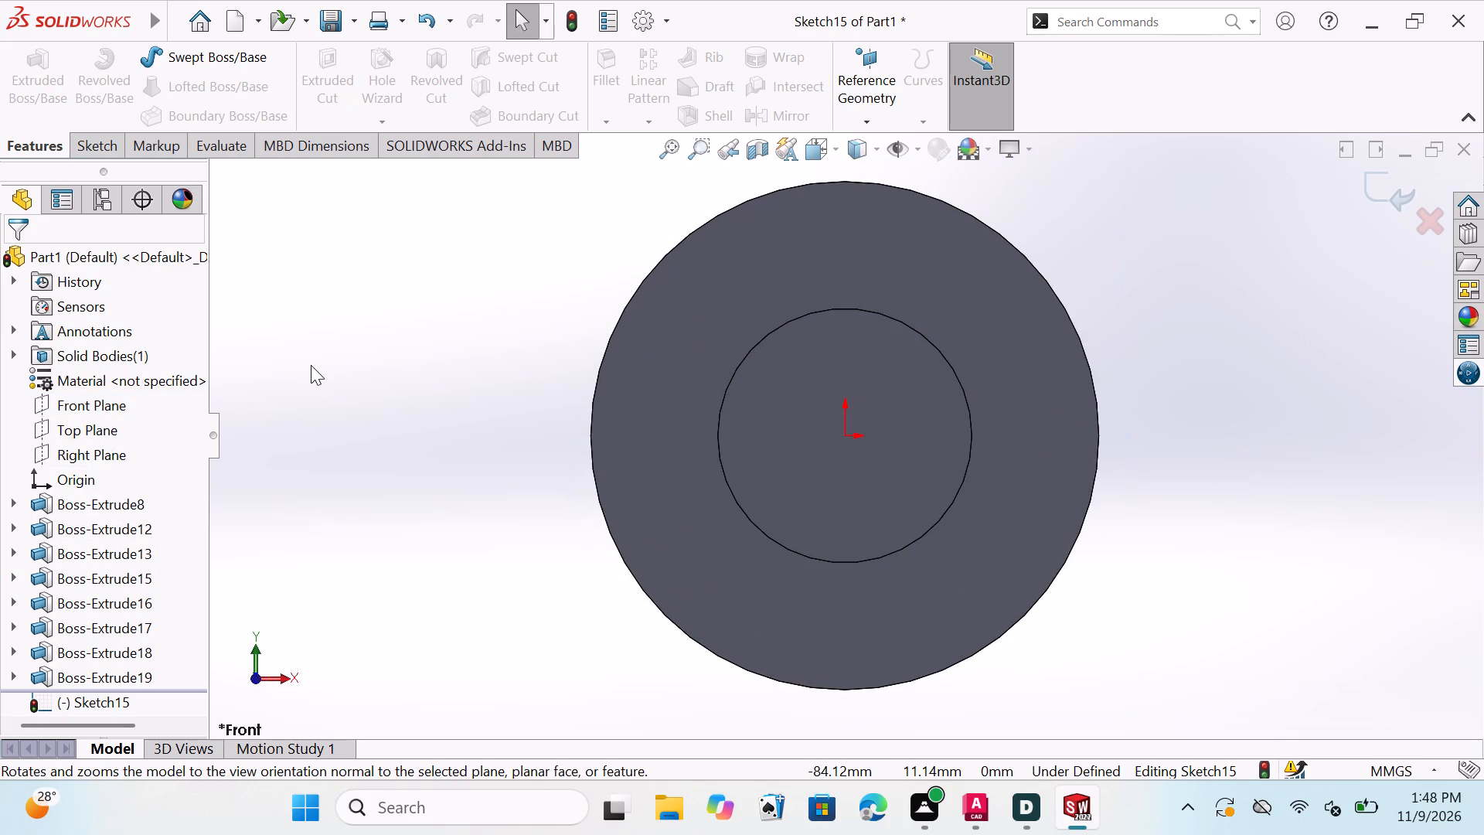
key(Escape)
key(Escape)
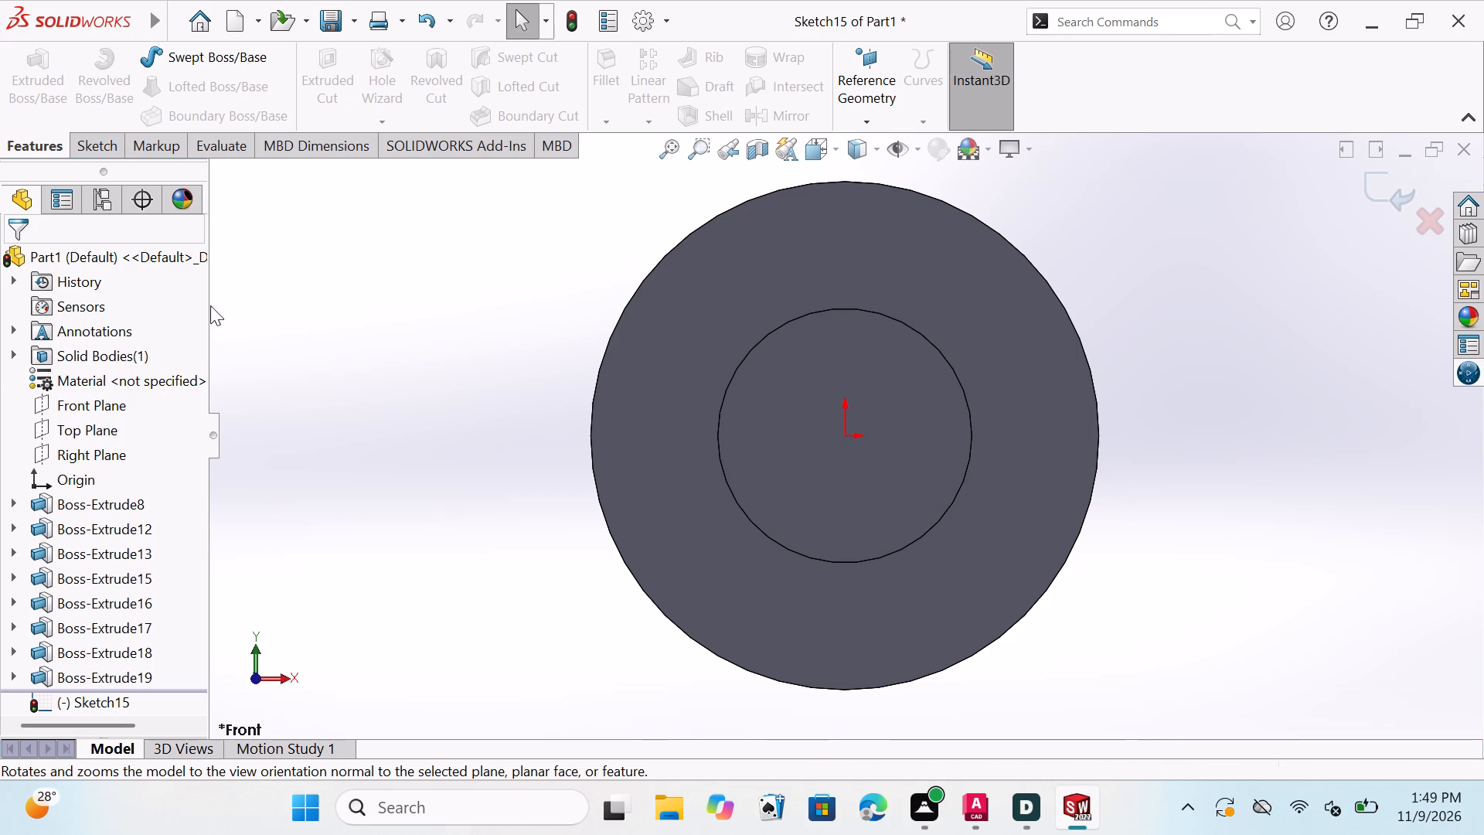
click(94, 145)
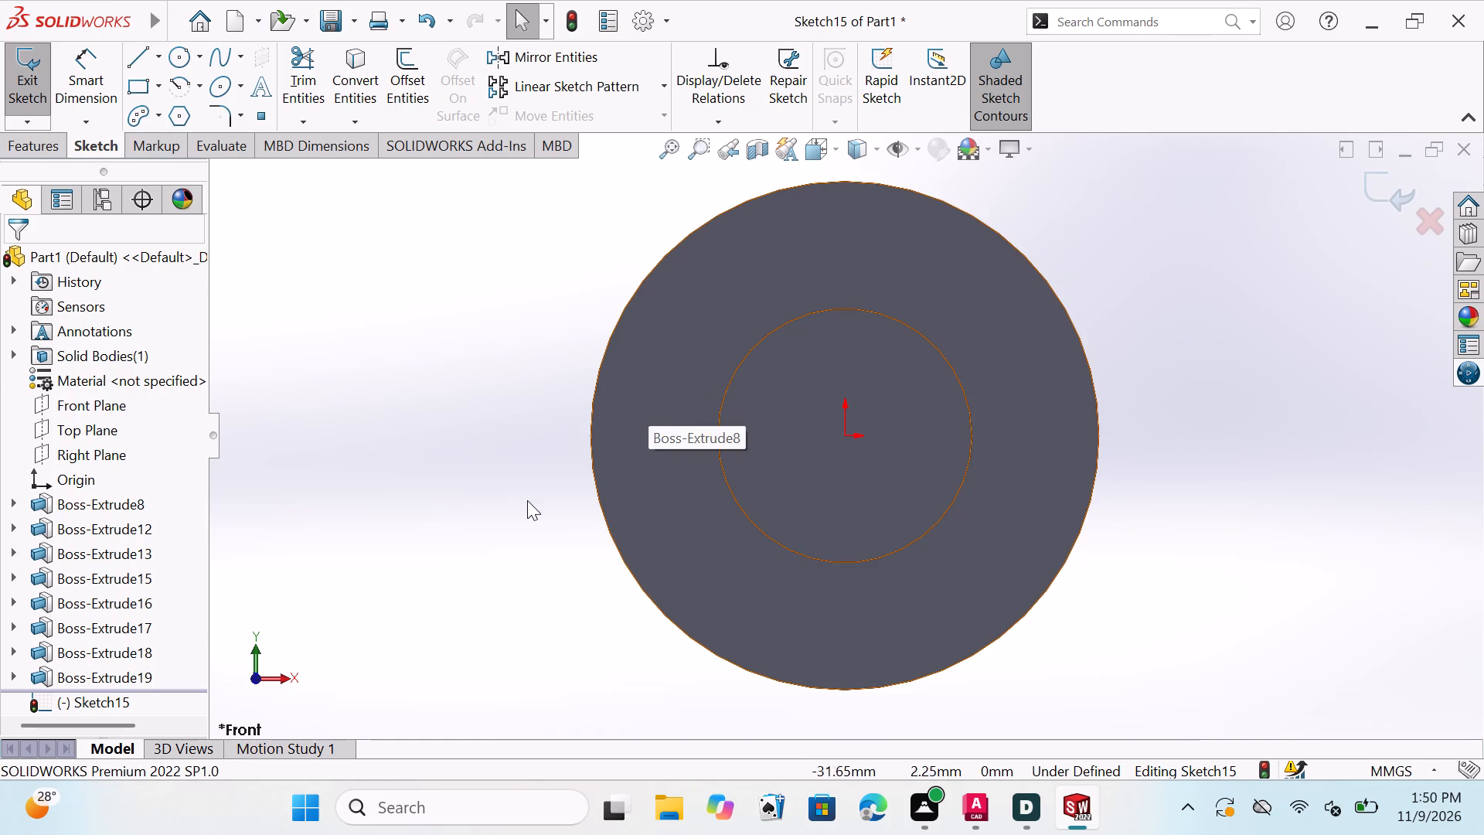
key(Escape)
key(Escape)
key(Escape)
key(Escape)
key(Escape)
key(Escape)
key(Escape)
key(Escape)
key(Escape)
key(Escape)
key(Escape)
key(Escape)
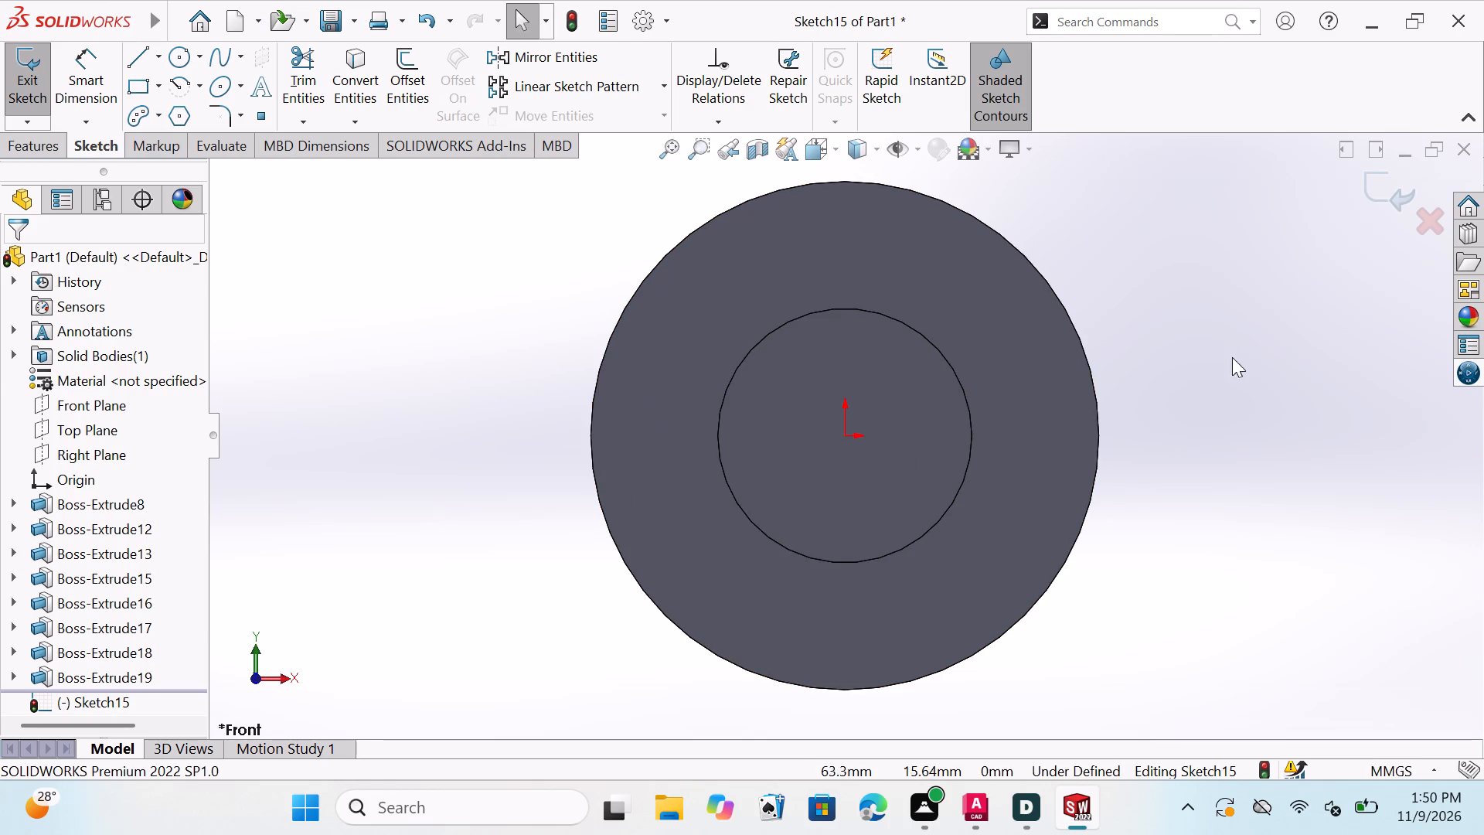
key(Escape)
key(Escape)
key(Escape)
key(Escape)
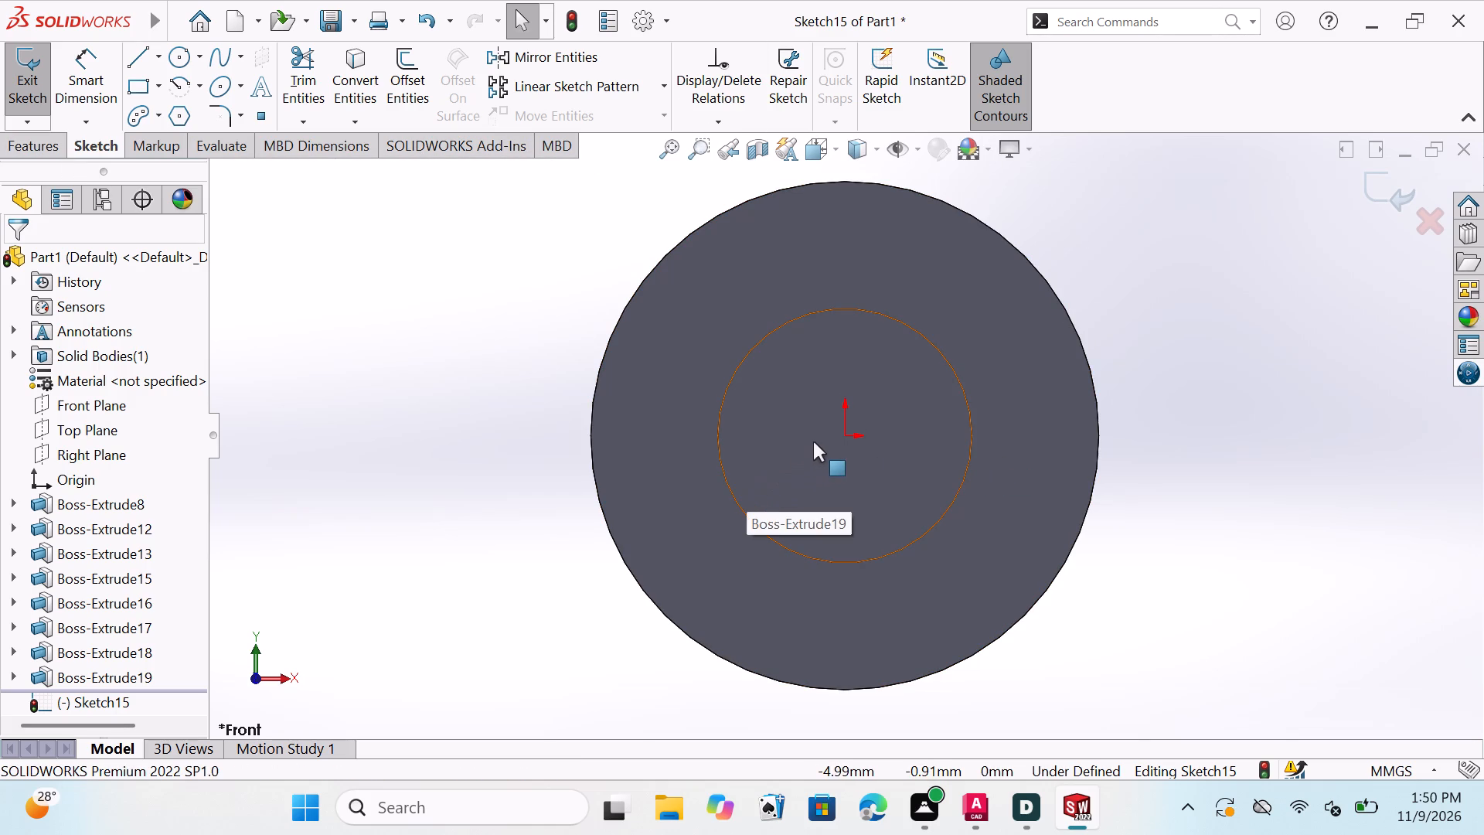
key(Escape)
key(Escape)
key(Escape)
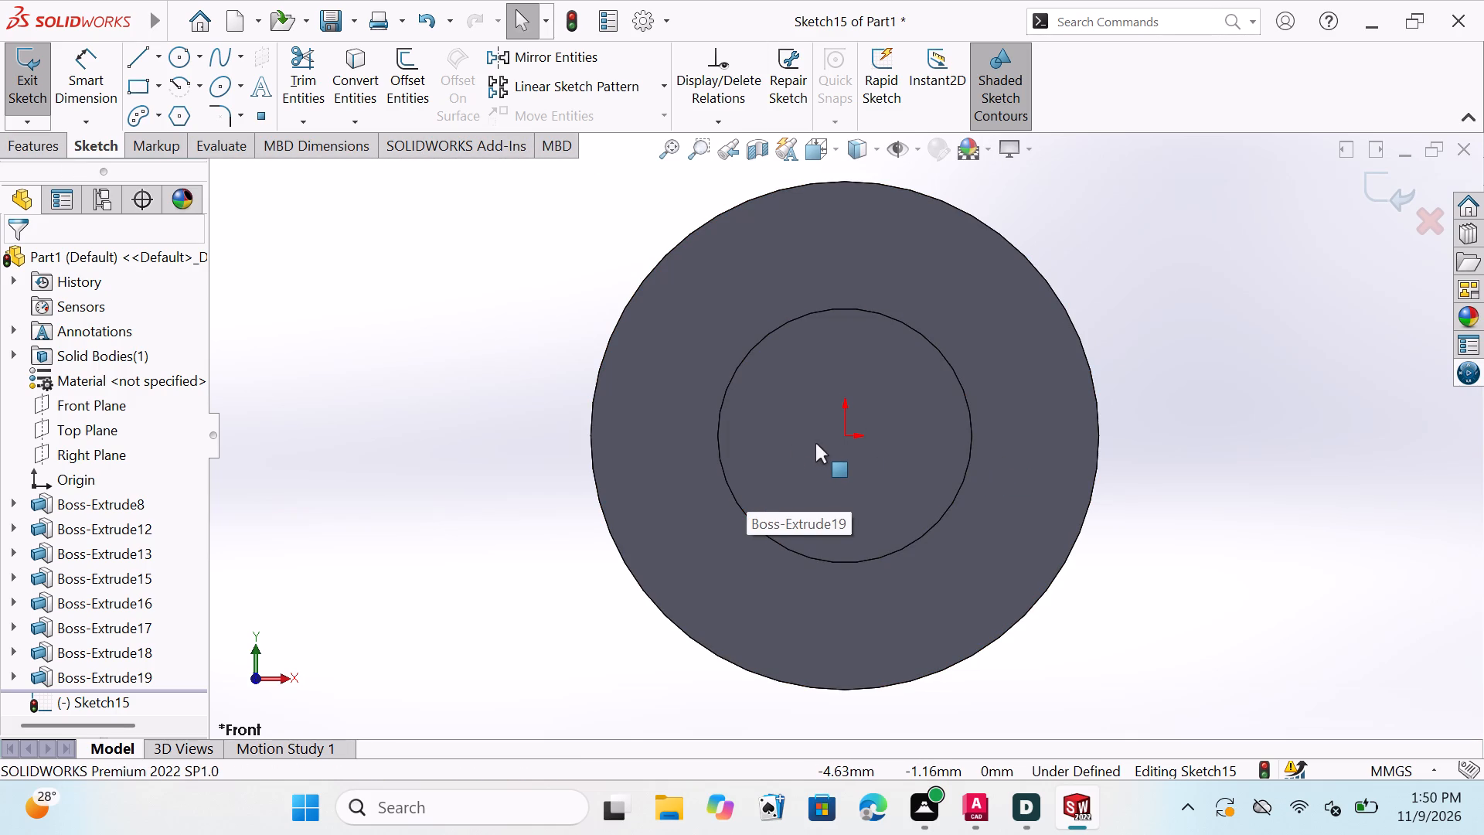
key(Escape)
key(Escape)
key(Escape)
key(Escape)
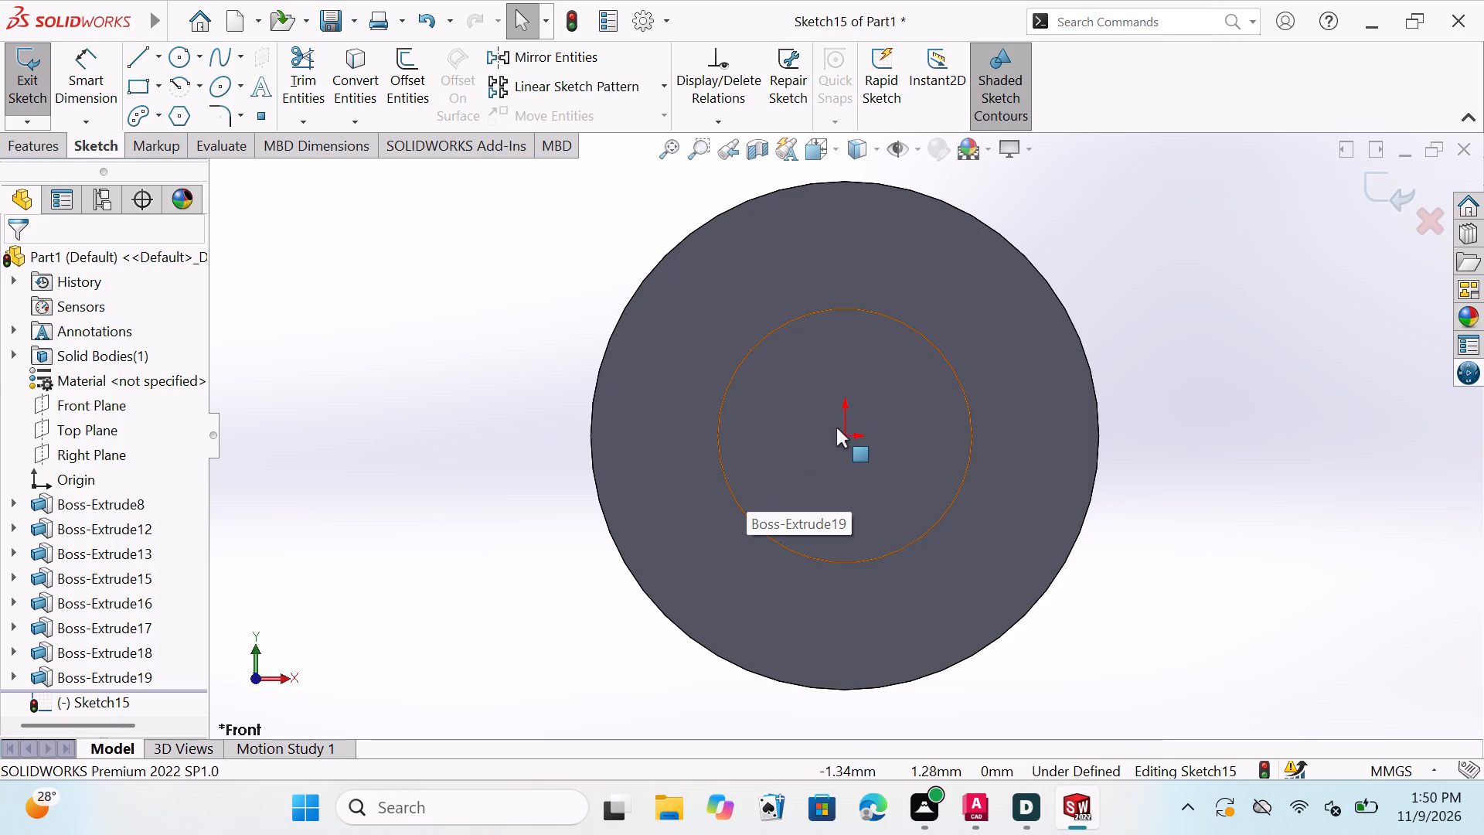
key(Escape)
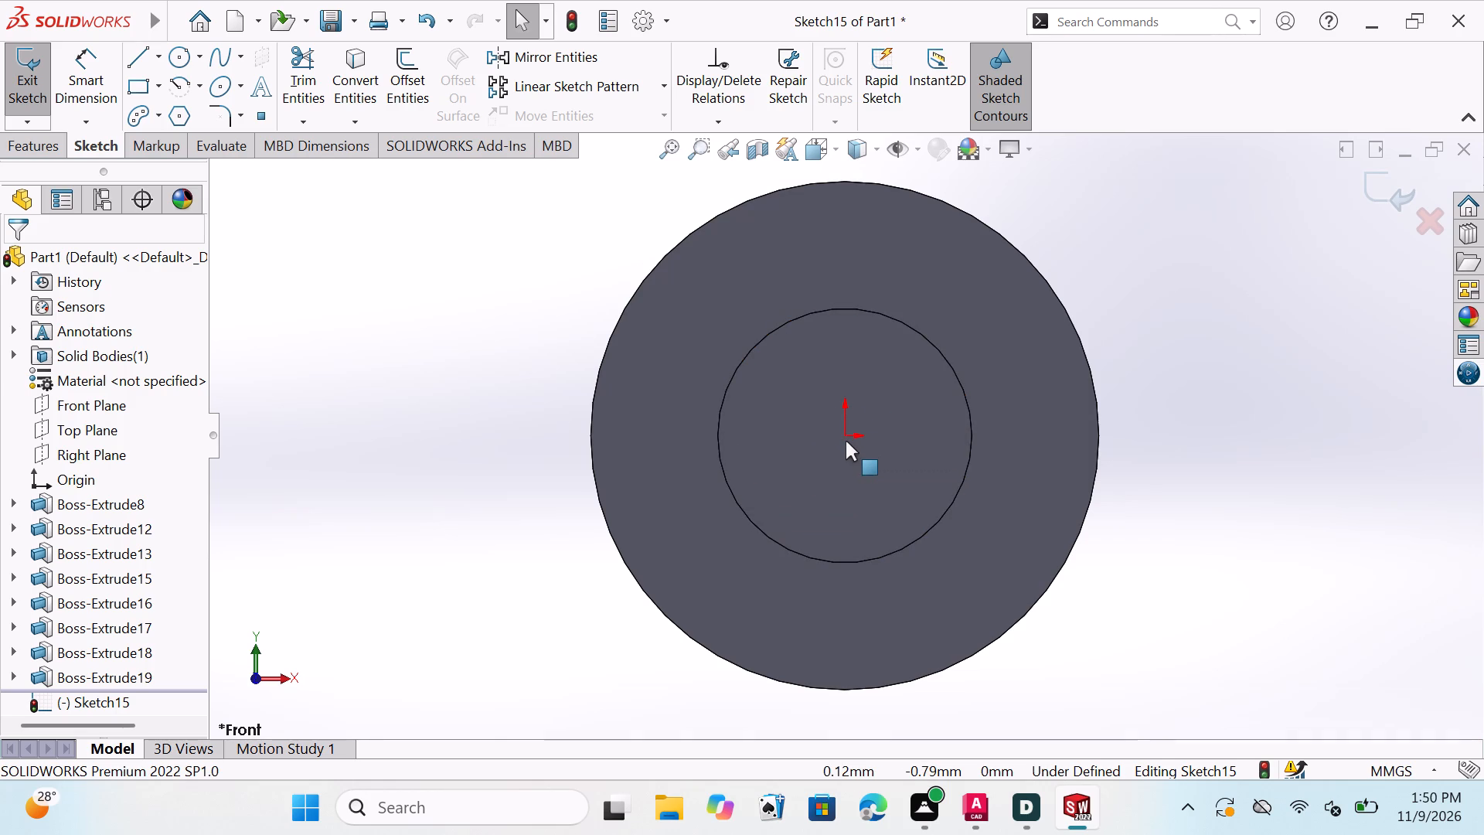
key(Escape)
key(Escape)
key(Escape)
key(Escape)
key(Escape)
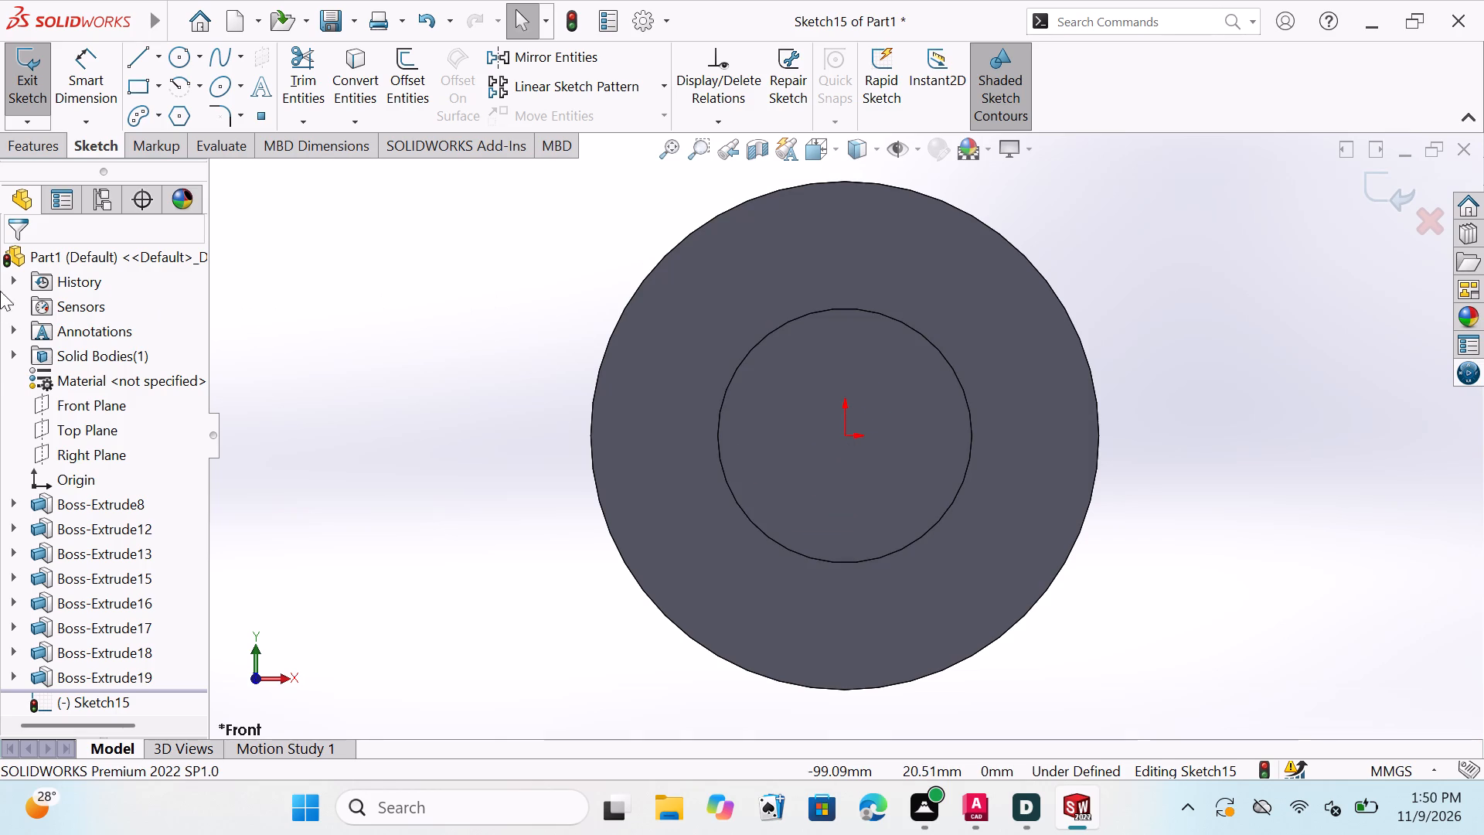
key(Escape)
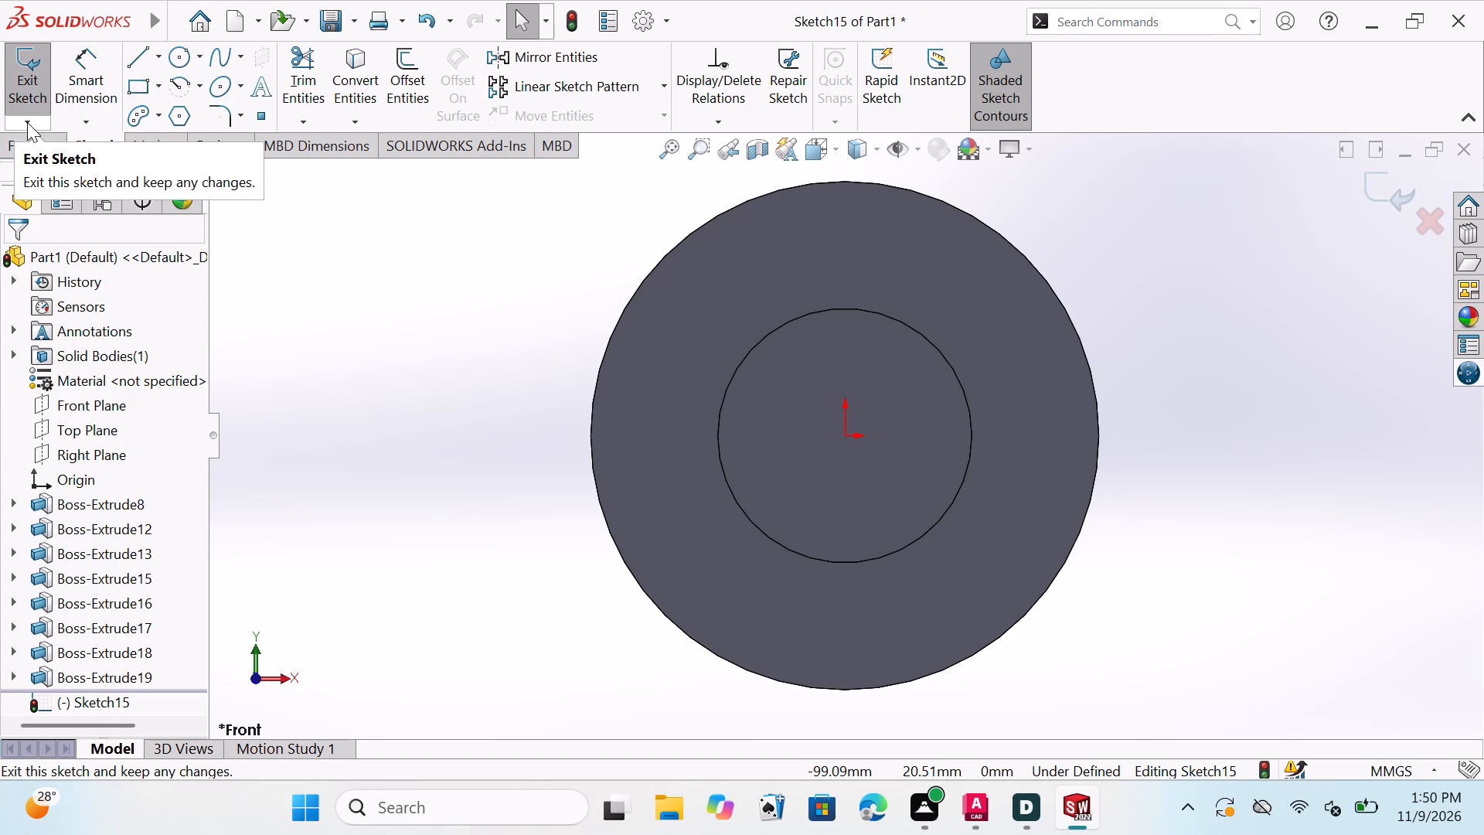
Exit the empty cut sketch.
click(28, 119)
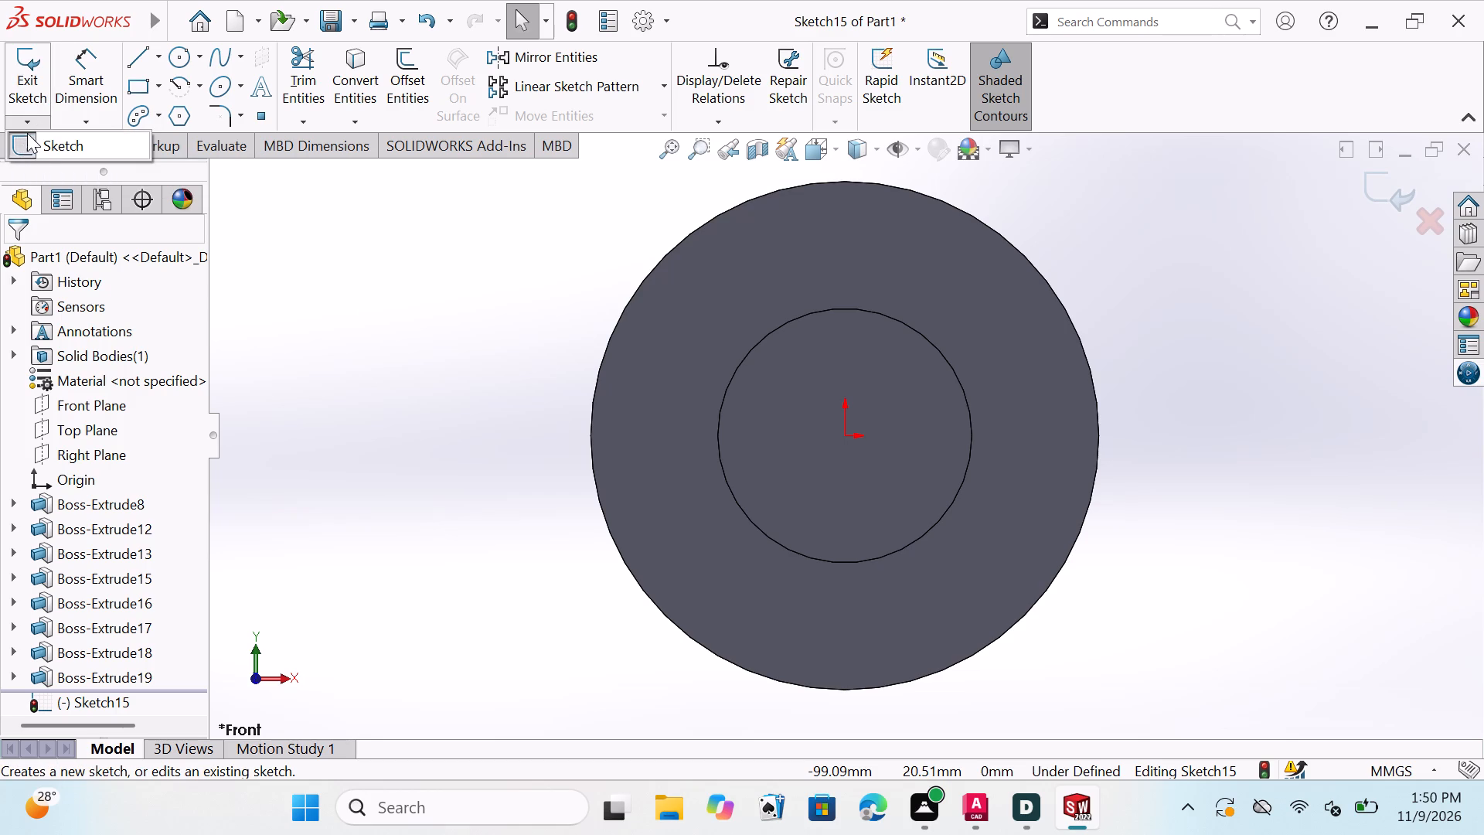
click(24, 81)
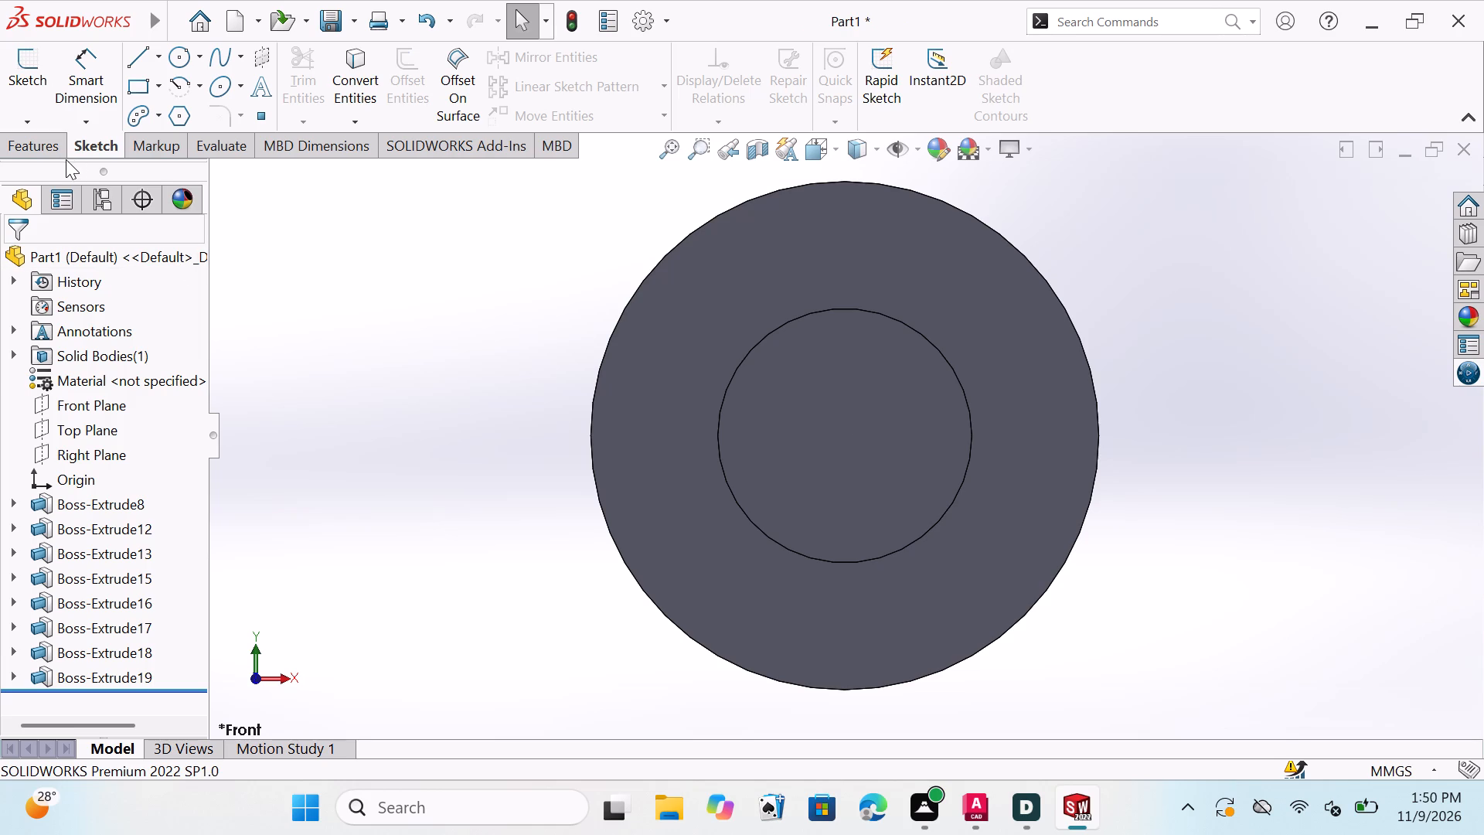
Start an extruded cut on the flat end face of the 40 mm front boss, opening a new sketch there.
click(35, 145)
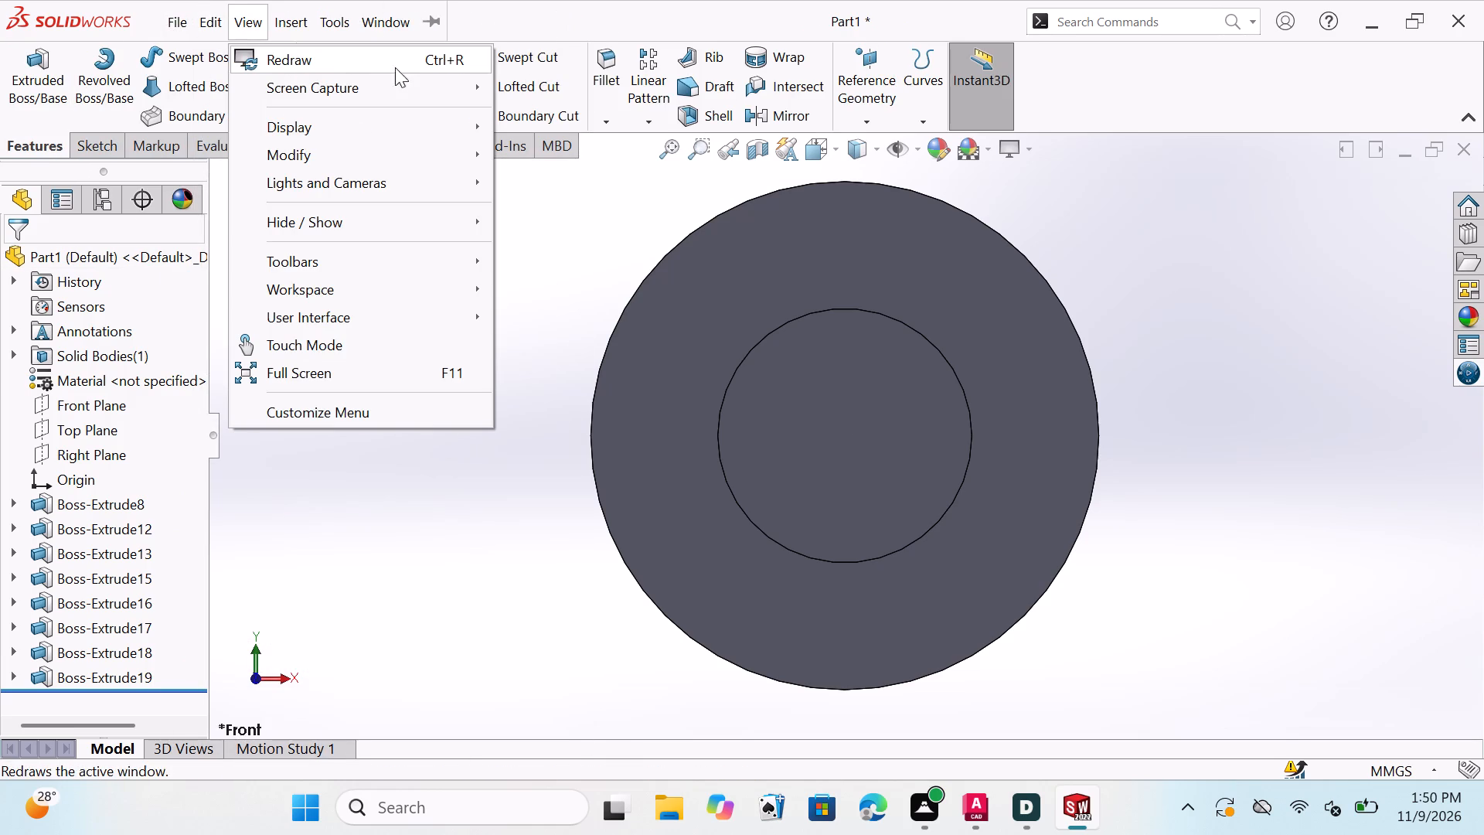
click(863, 445)
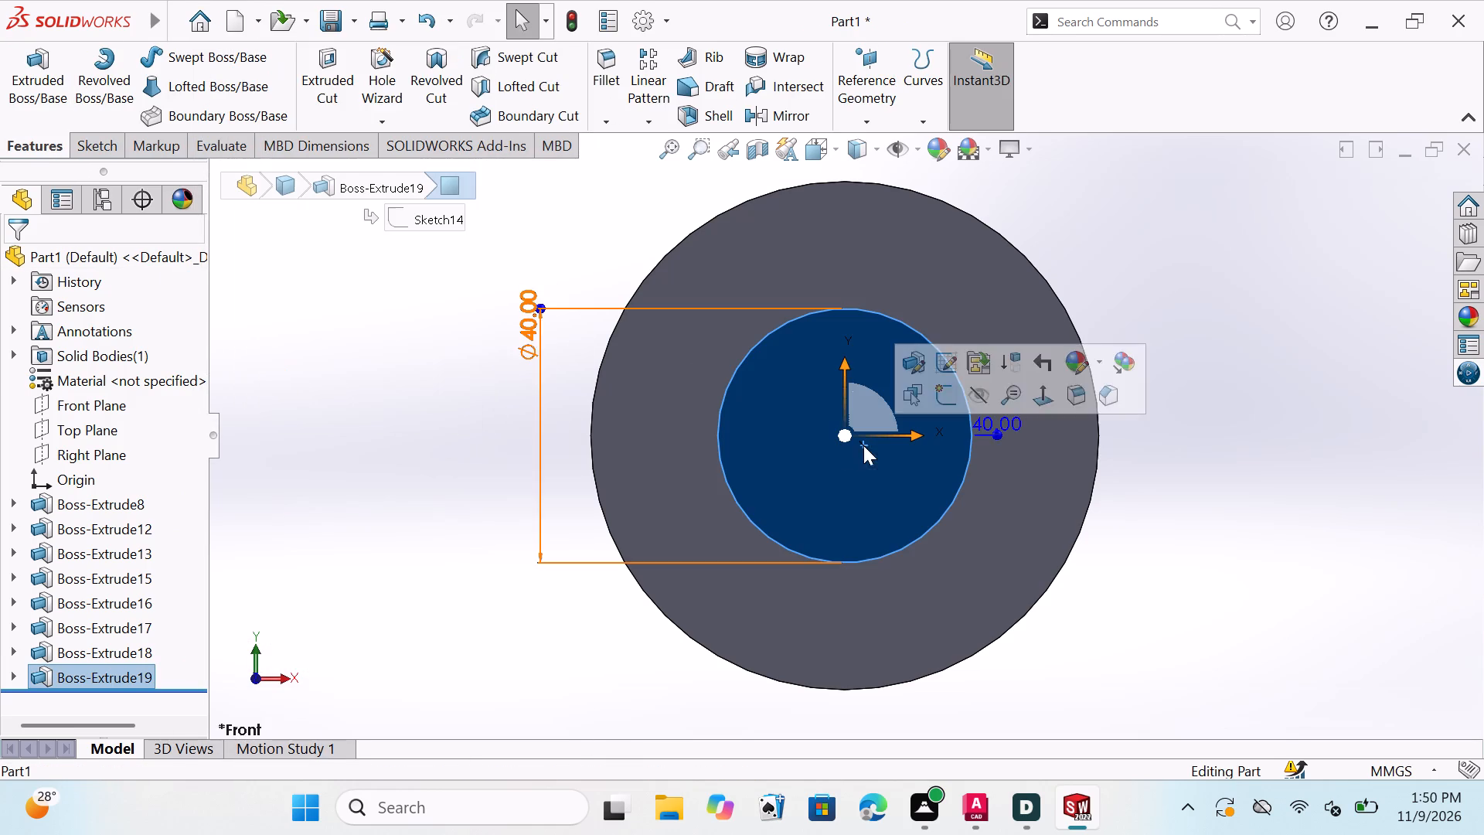
click(328, 88)
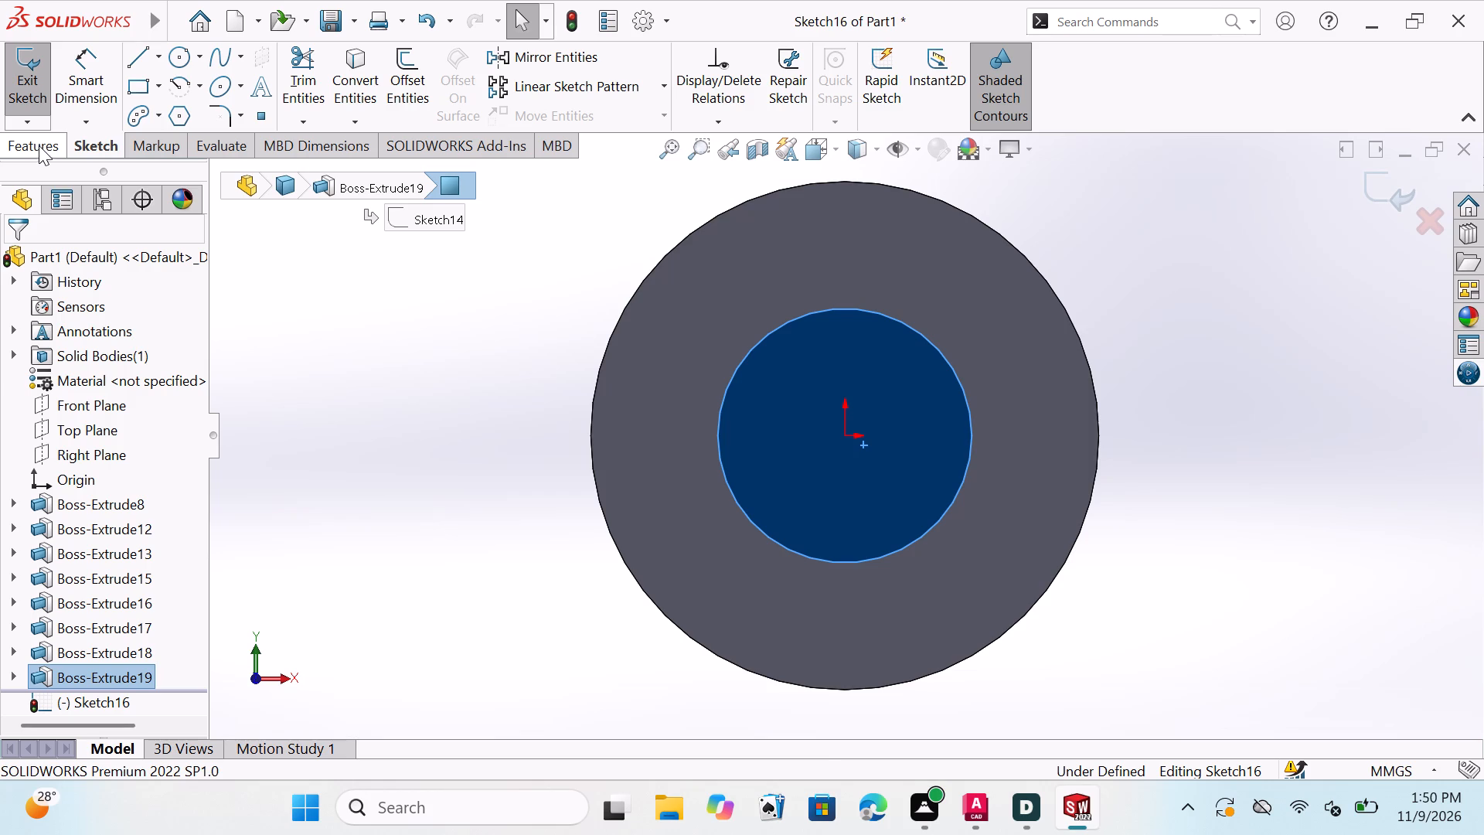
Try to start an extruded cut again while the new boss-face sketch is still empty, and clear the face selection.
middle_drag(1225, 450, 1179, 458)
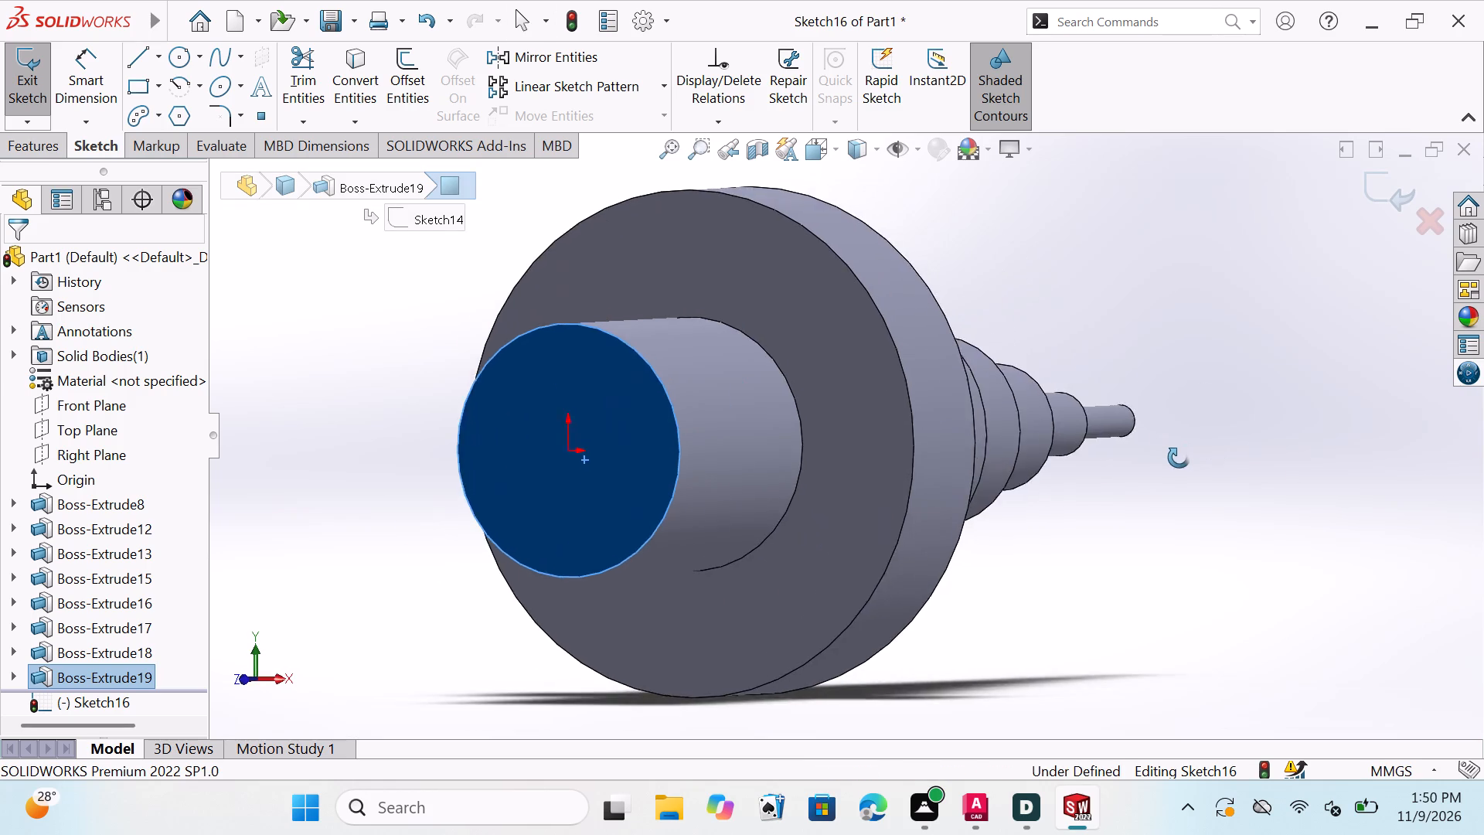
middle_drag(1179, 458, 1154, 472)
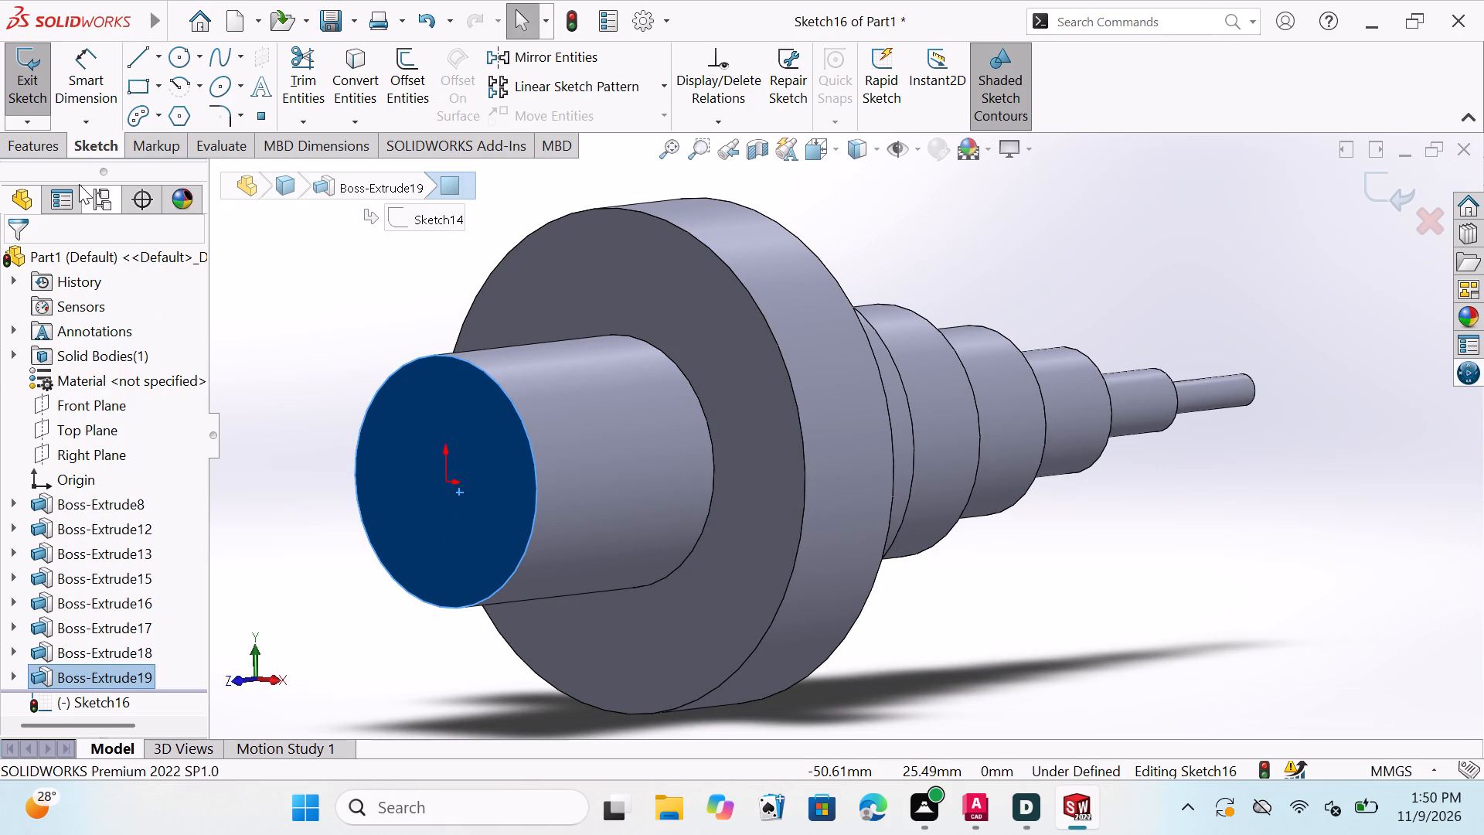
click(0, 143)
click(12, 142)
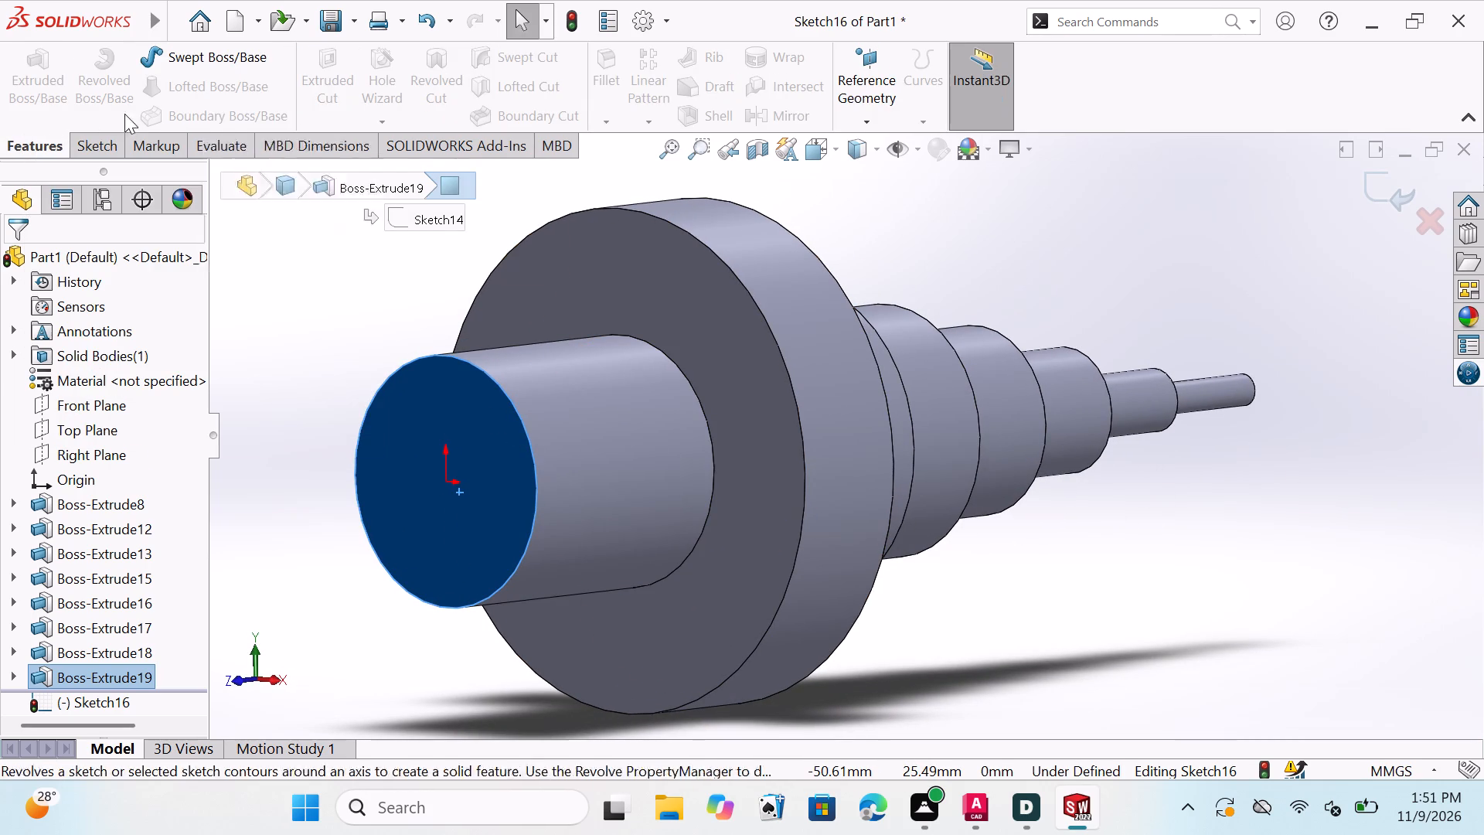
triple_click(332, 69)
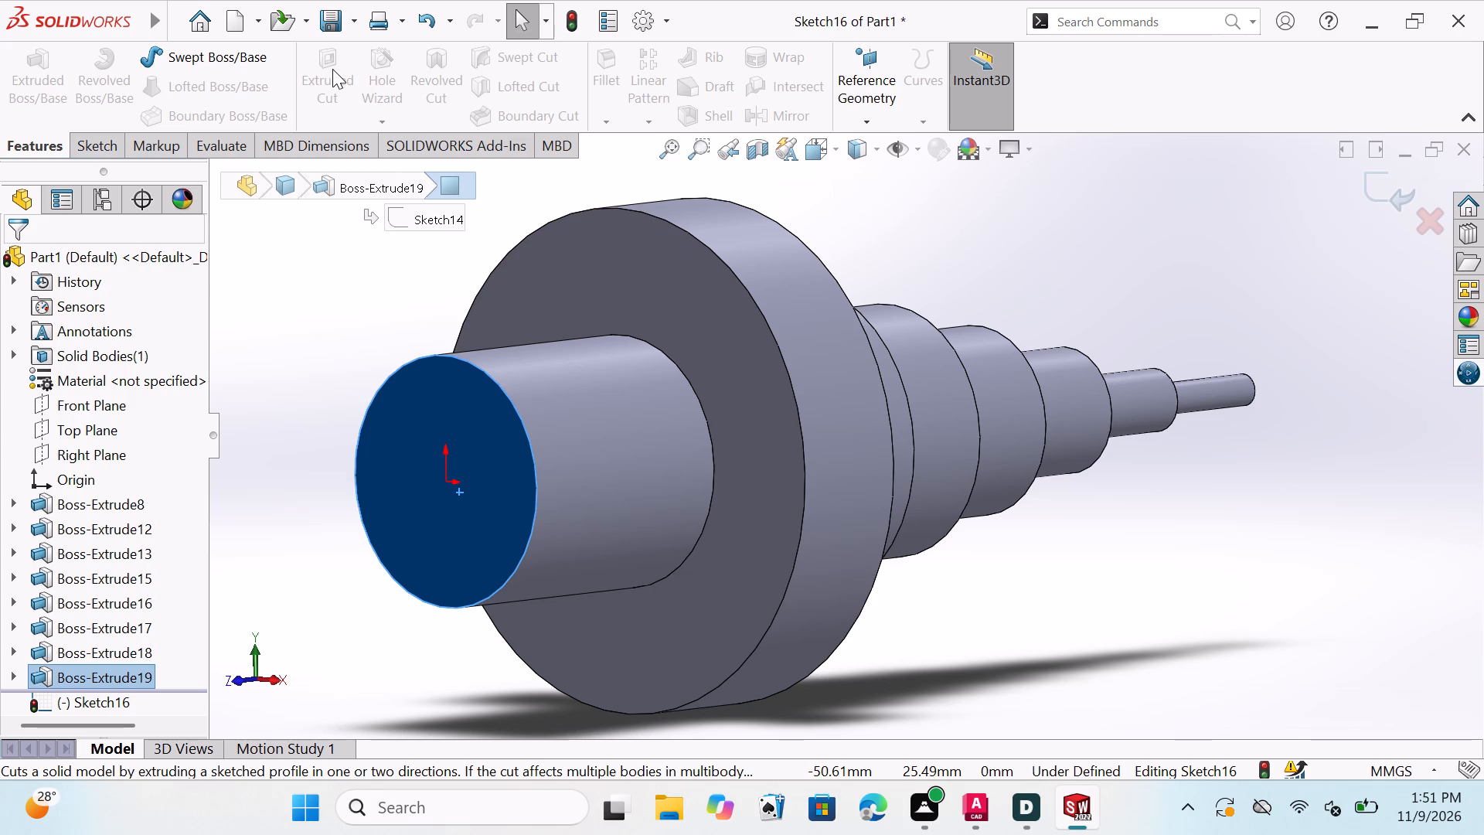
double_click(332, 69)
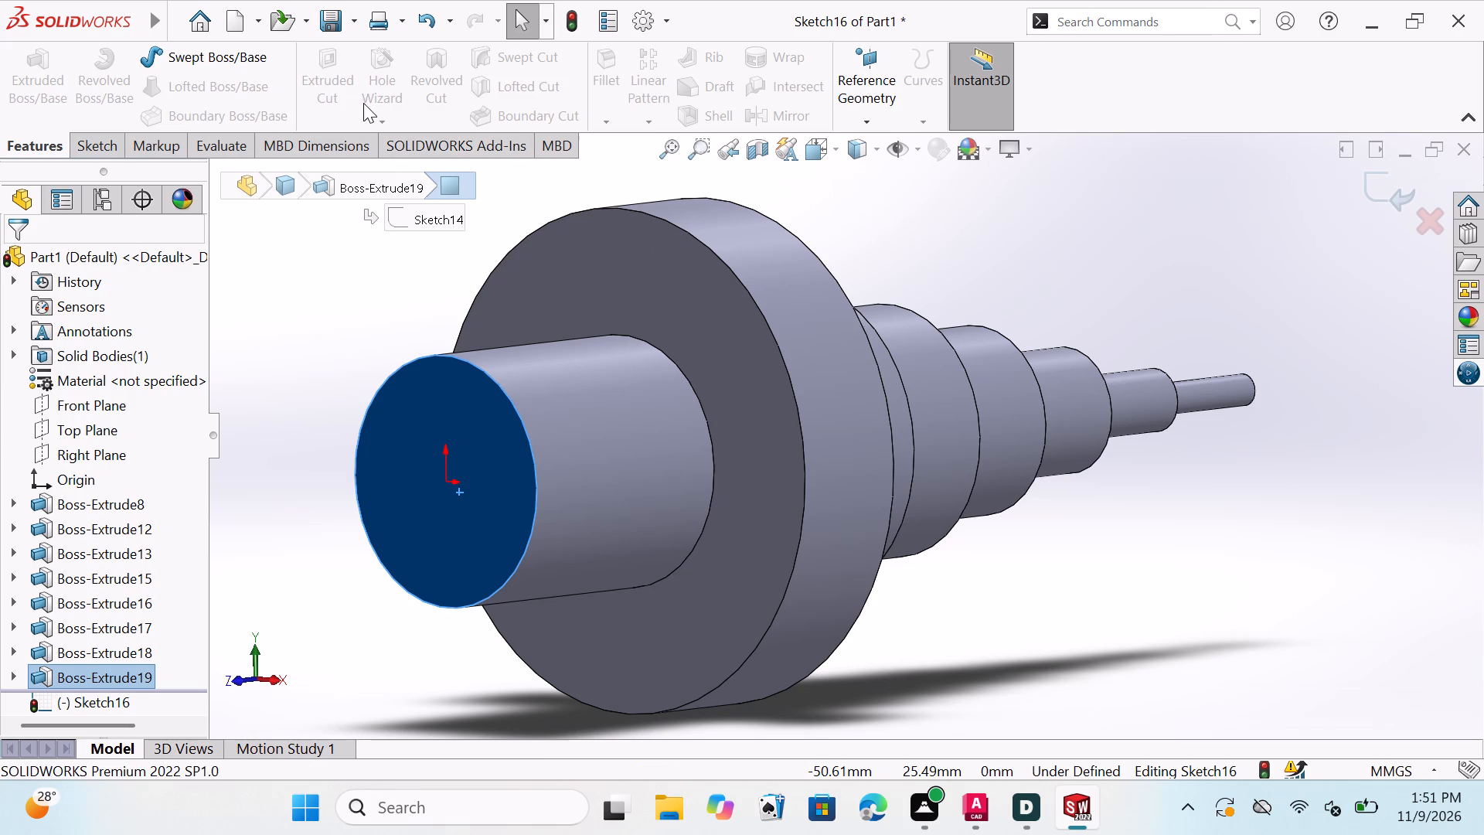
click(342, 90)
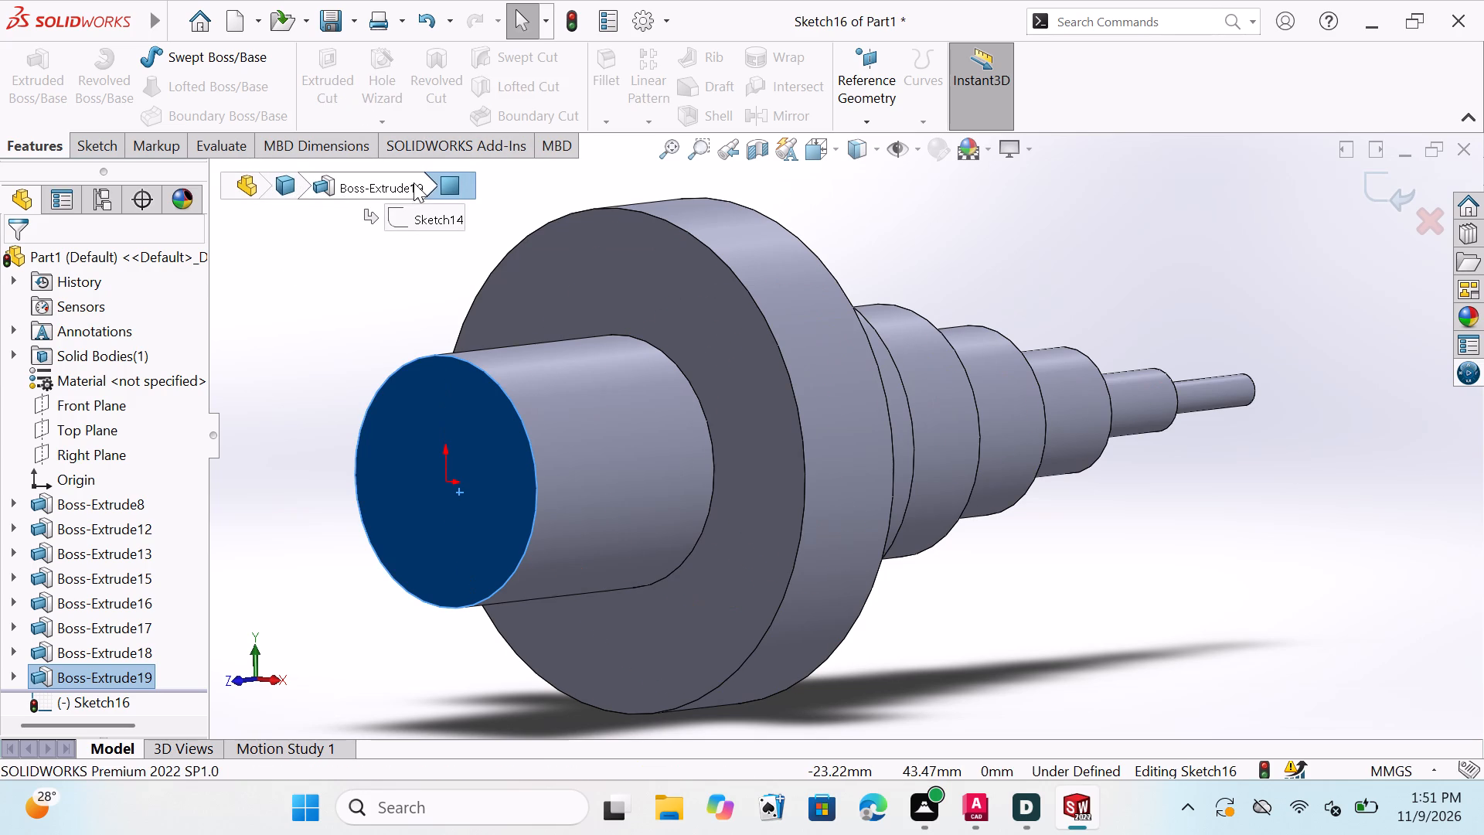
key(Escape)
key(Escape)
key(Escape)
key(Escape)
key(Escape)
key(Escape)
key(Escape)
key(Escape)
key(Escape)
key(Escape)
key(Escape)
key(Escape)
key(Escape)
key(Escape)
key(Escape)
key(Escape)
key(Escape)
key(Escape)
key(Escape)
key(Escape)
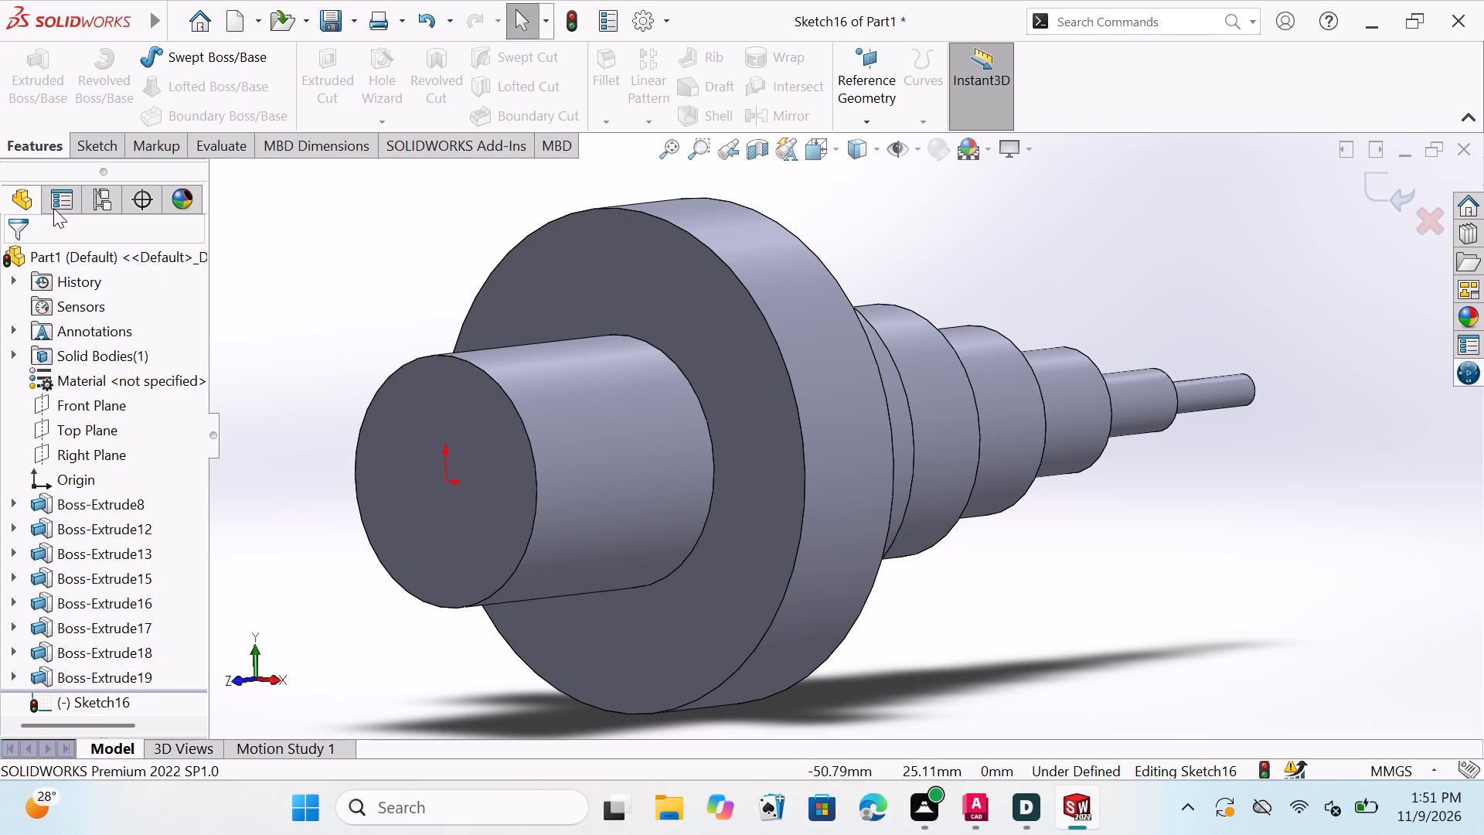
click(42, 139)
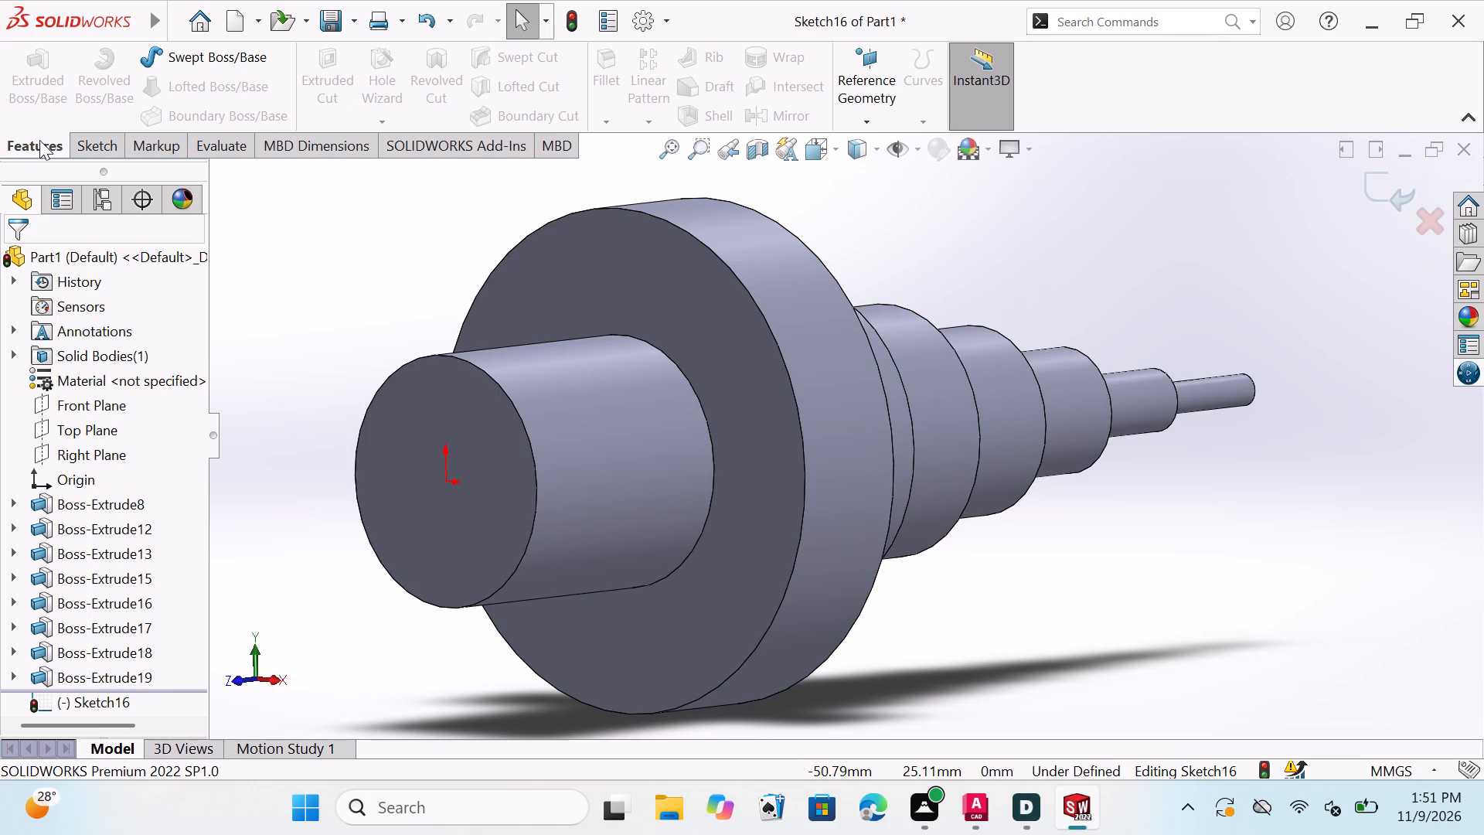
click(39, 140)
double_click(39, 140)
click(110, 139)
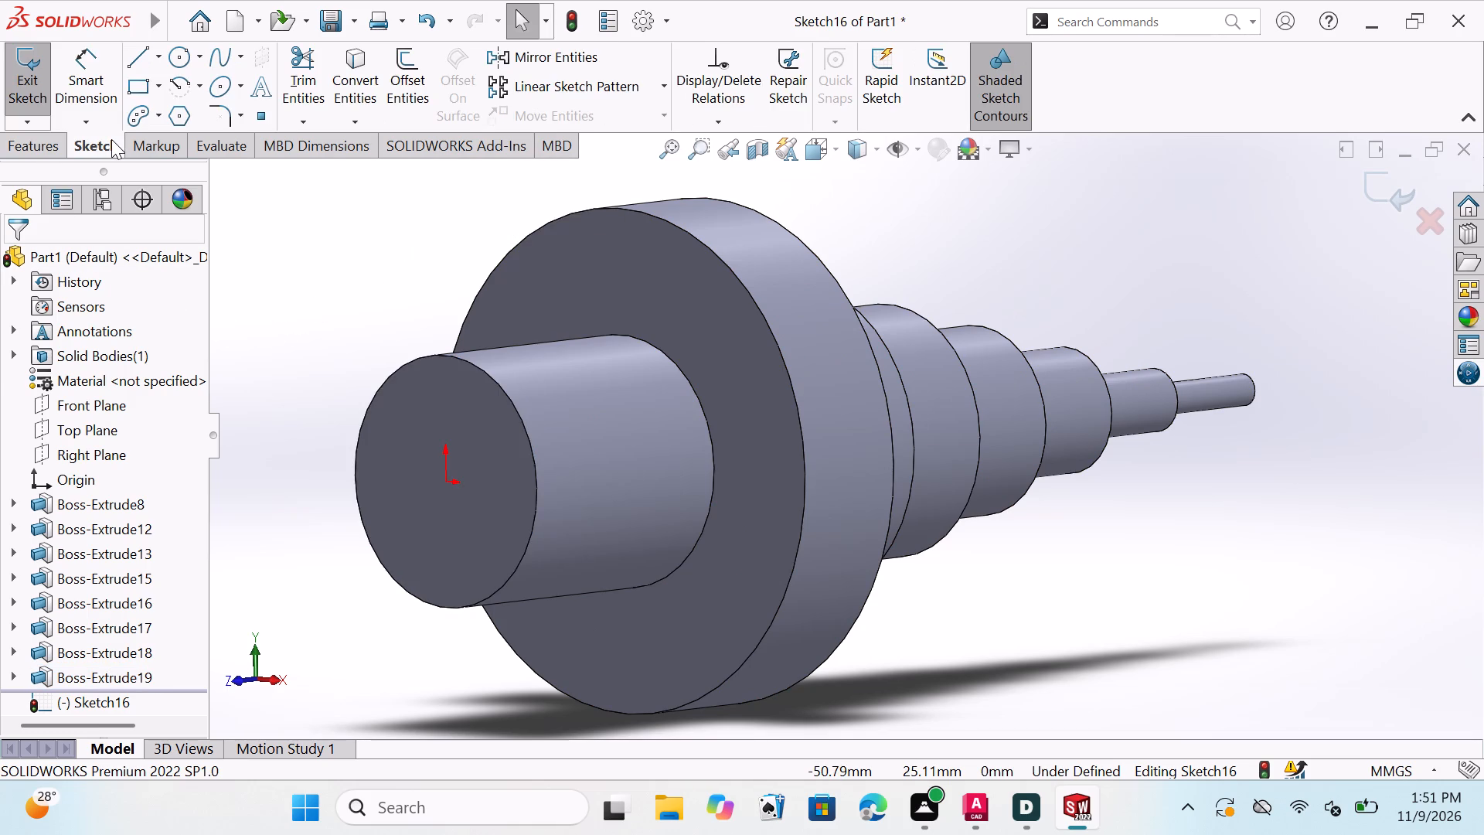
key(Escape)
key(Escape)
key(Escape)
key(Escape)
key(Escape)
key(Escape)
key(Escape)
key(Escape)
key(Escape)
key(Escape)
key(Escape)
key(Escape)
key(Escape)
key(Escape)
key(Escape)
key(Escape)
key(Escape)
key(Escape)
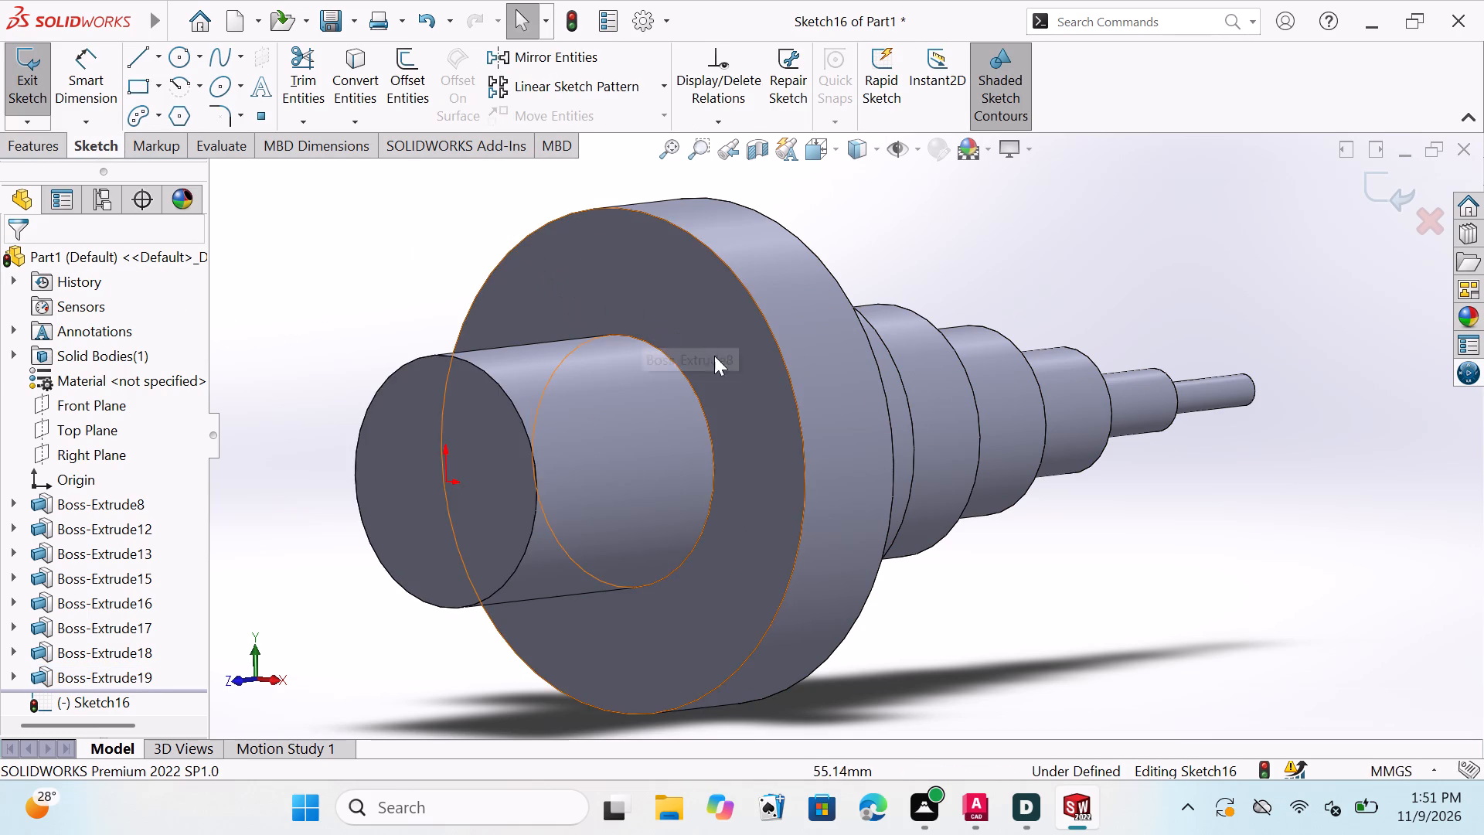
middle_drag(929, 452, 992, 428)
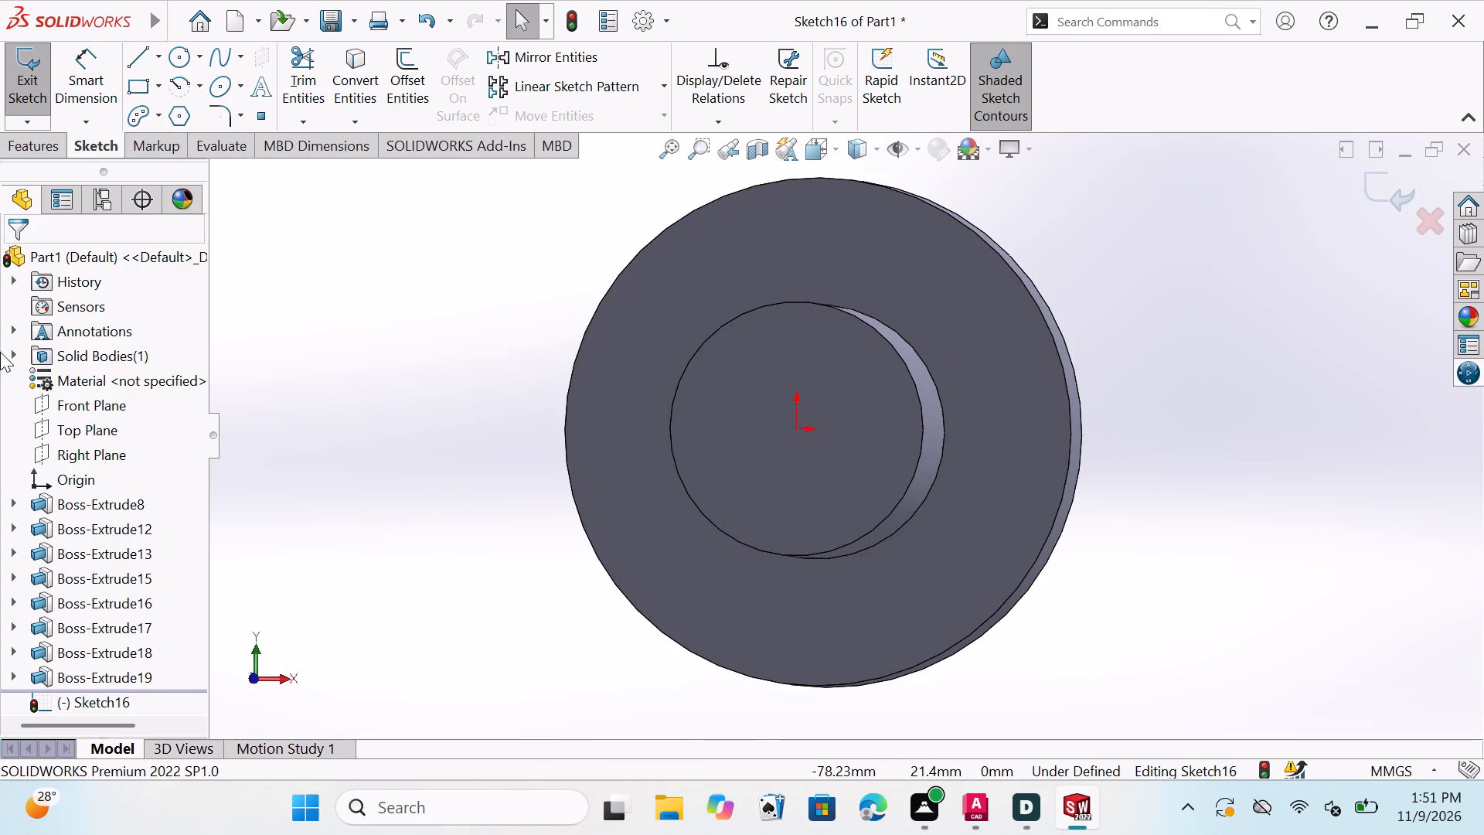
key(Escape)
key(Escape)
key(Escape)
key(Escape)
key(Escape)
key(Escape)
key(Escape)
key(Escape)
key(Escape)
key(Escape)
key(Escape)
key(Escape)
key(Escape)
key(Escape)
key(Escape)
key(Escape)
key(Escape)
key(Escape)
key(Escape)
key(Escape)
Orient the view normal to the Front Plane and clear the plane selection.
click(93, 402)
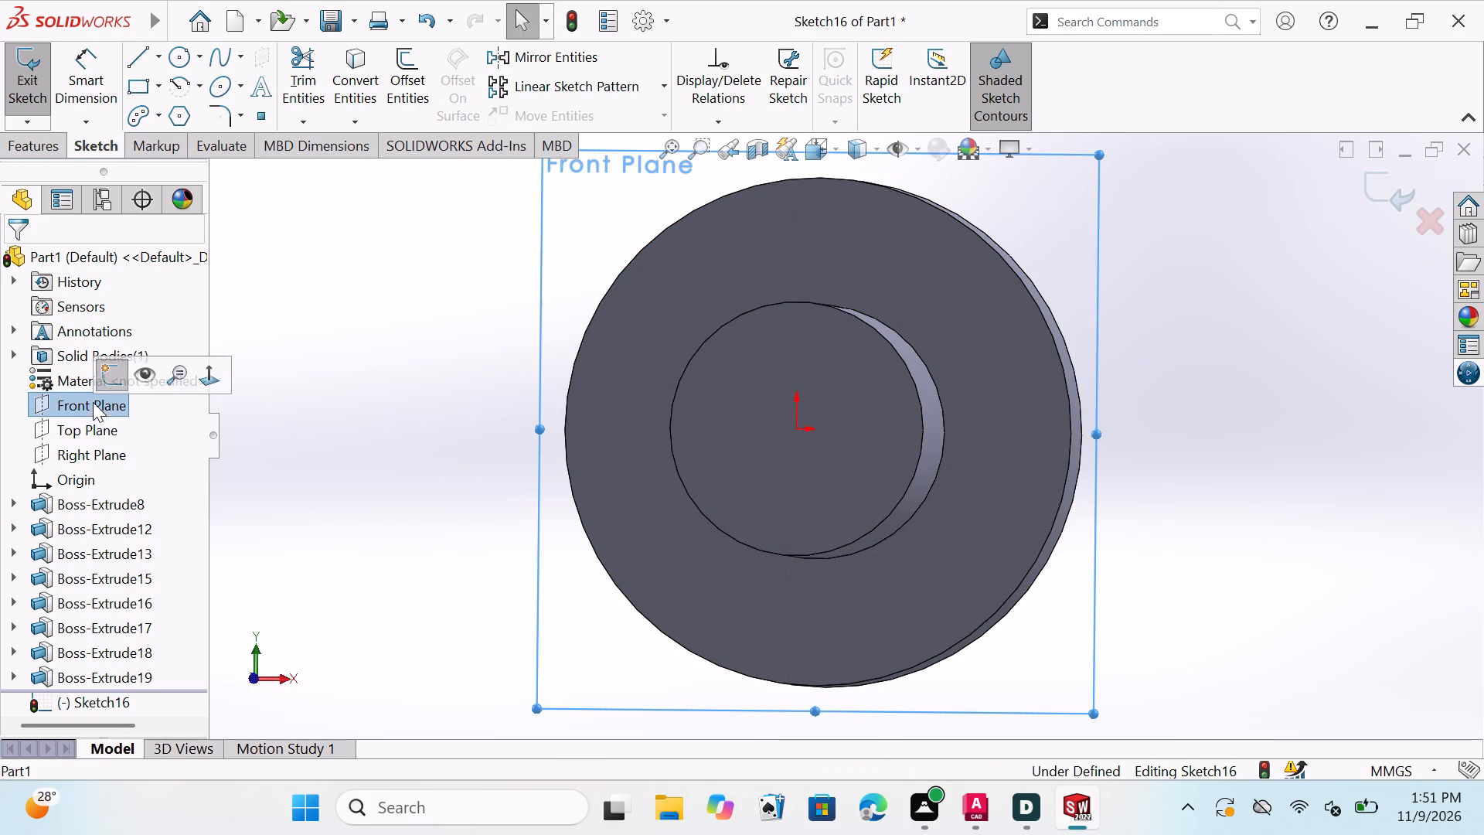
click(211, 365)
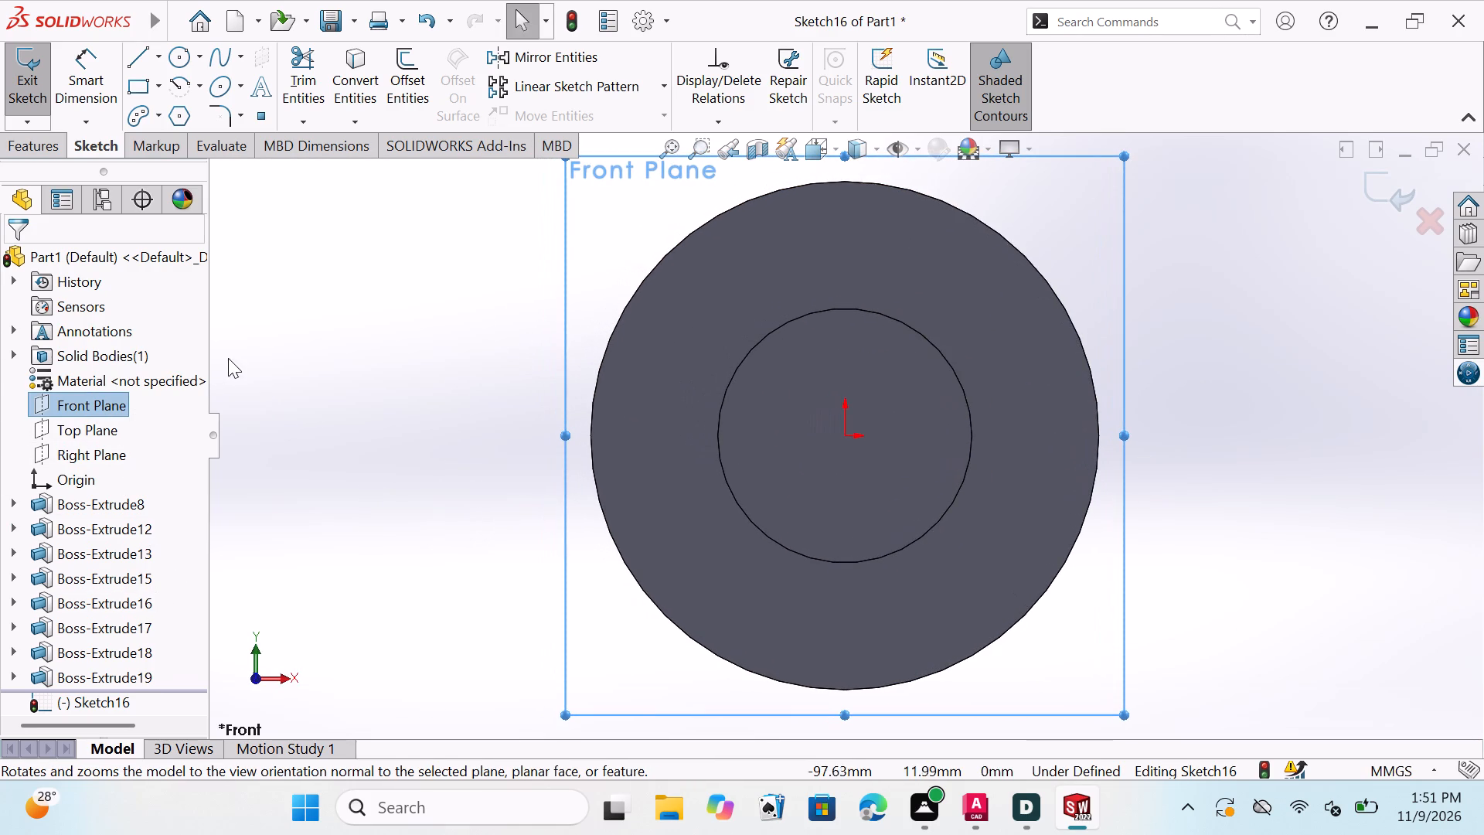
scroll(833, 364, down, 1)
scroll(833, 364, up, 1)
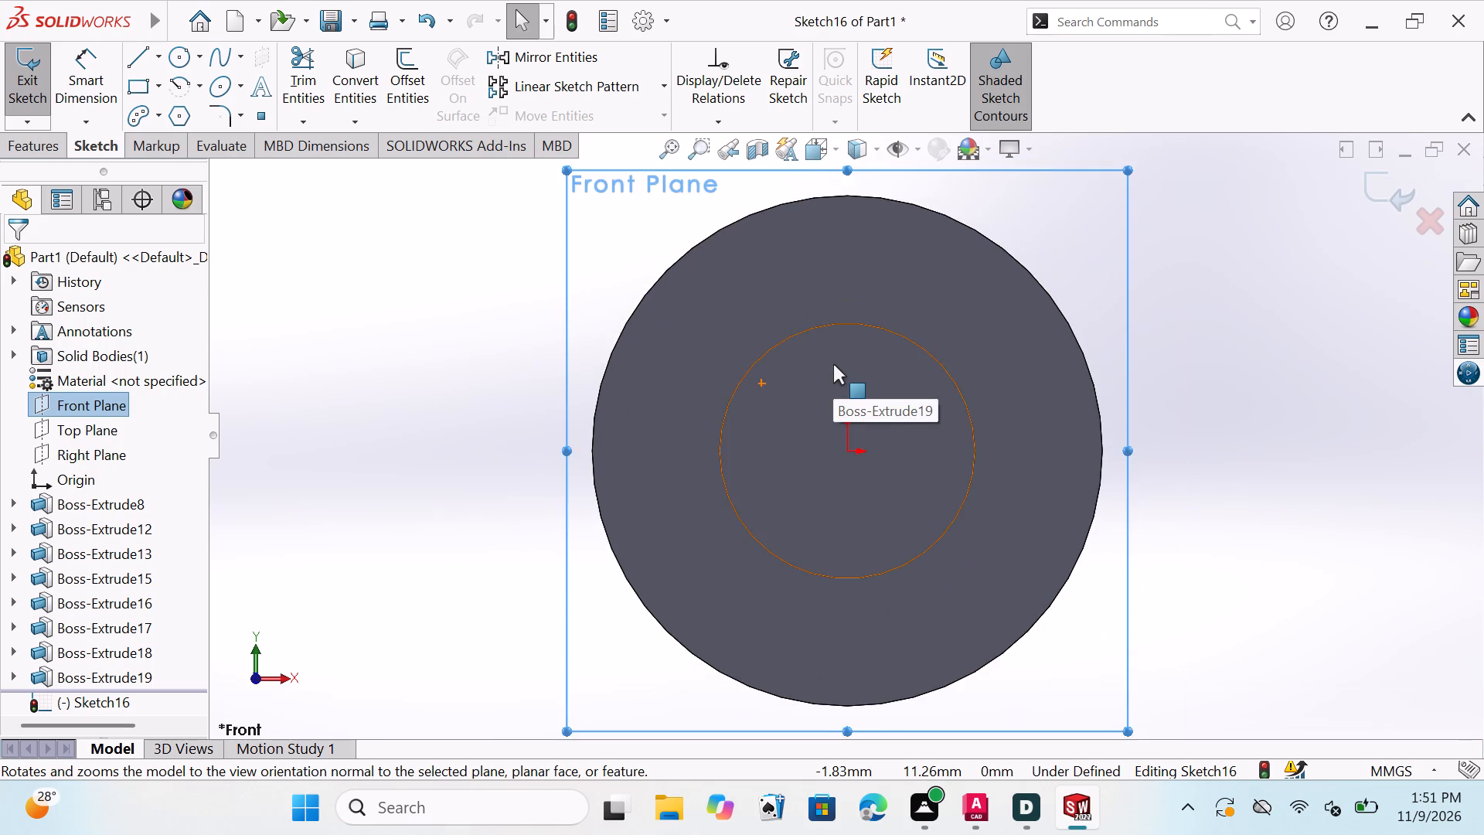
scroll(833, 364, up, 2)
key(Escape)
key(Escape)
key(Escape)
key(Escape)
key(Escape)
key(Escape)
key(Escape)
key(Escape)
key(Escape)
key(Escape)
key(Escape)
key(Escape)
key(Escape)
key(Escape)
key(Escape)
key(Escape)
key(Escape)
key(Escape)
key(Escape)
key(Escape)
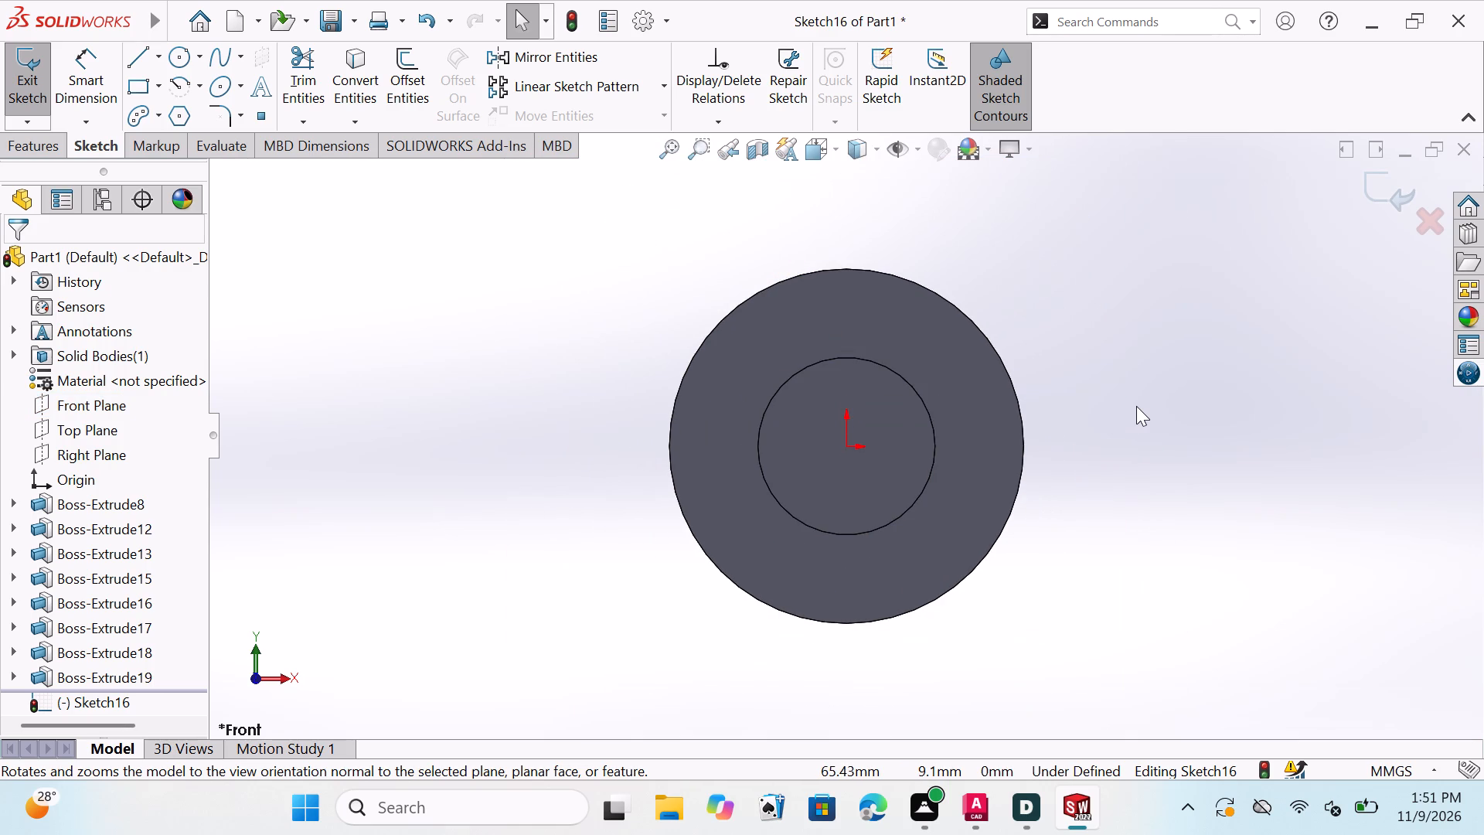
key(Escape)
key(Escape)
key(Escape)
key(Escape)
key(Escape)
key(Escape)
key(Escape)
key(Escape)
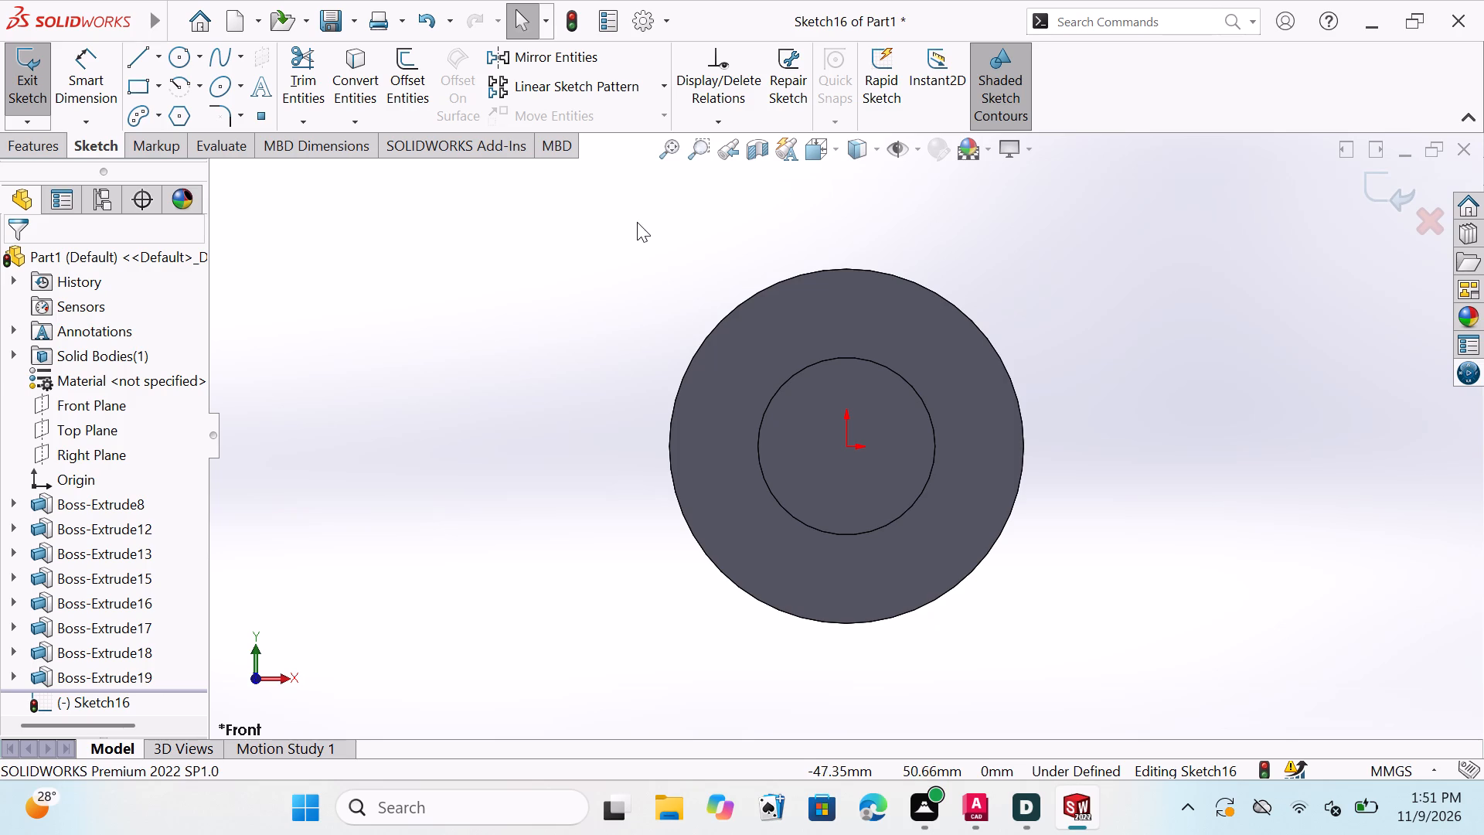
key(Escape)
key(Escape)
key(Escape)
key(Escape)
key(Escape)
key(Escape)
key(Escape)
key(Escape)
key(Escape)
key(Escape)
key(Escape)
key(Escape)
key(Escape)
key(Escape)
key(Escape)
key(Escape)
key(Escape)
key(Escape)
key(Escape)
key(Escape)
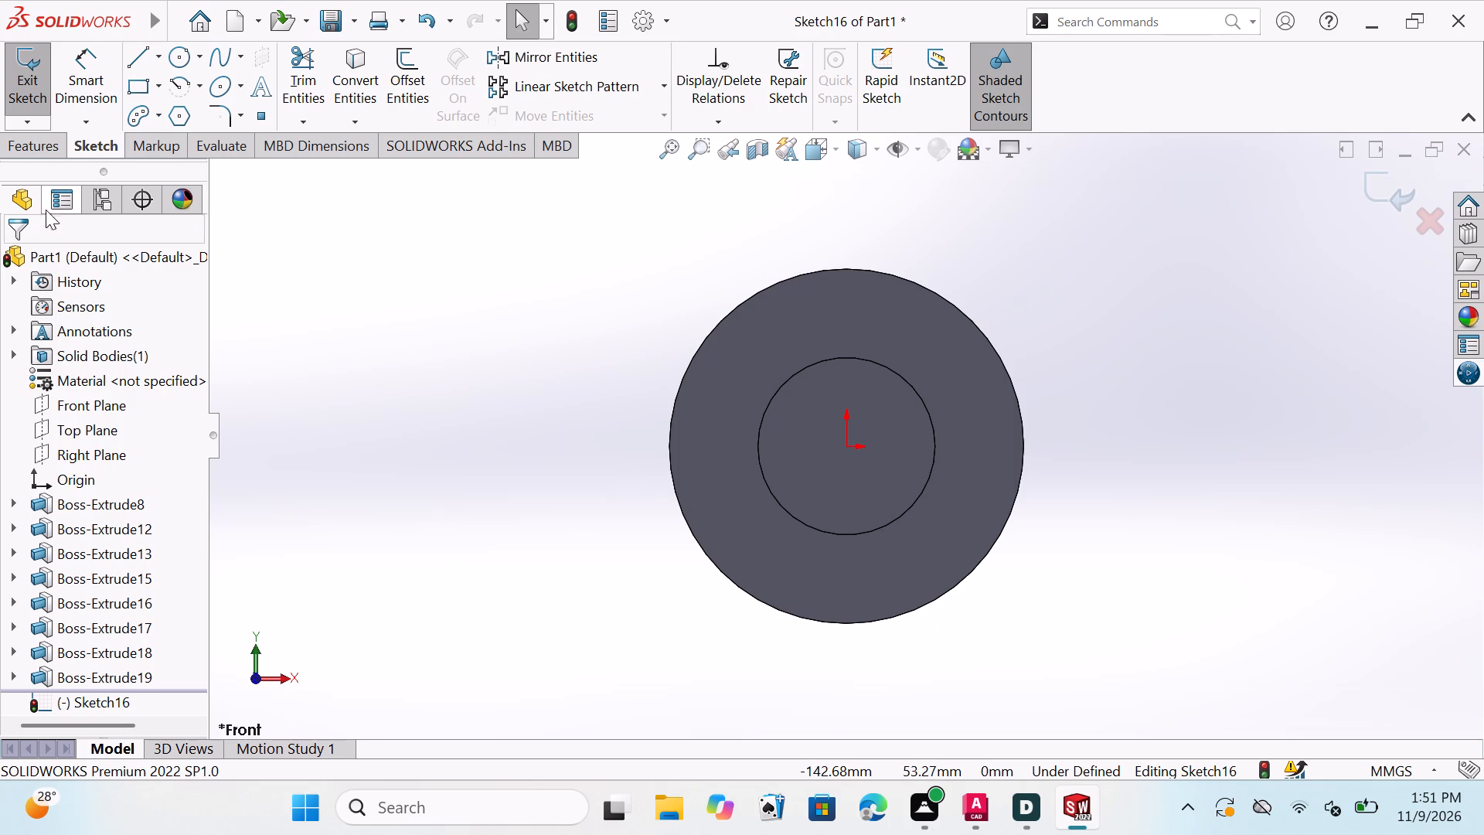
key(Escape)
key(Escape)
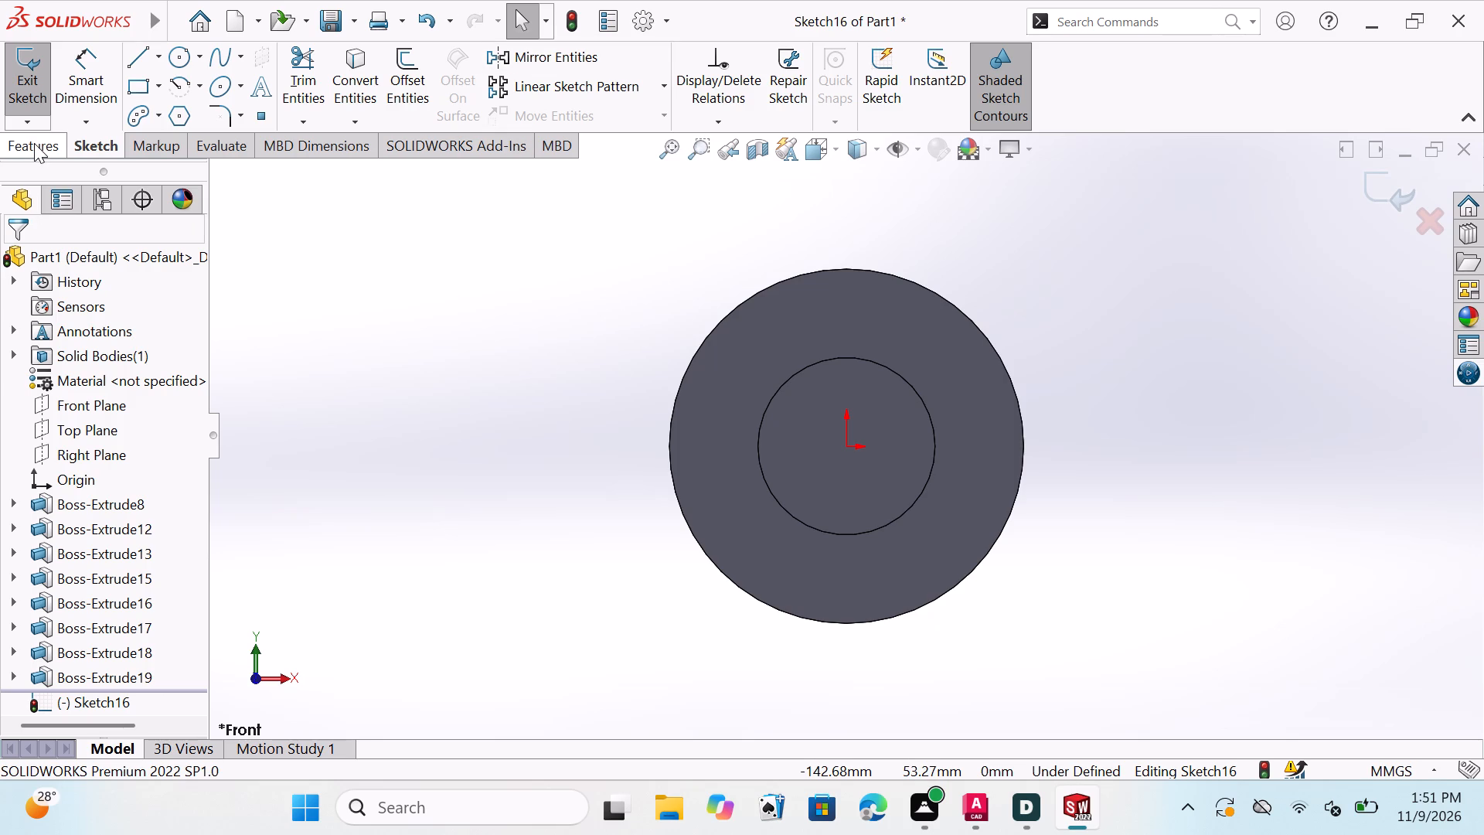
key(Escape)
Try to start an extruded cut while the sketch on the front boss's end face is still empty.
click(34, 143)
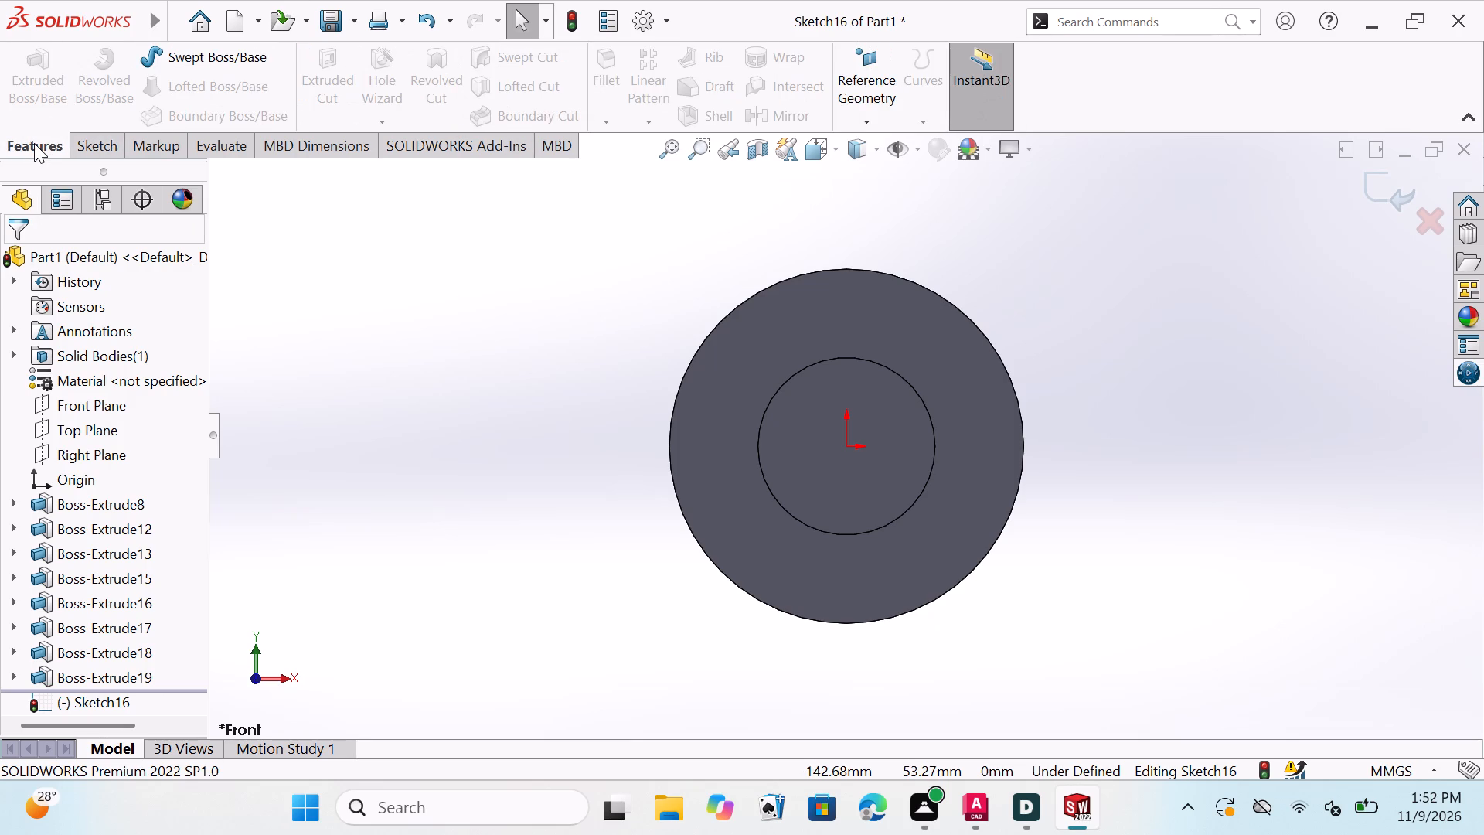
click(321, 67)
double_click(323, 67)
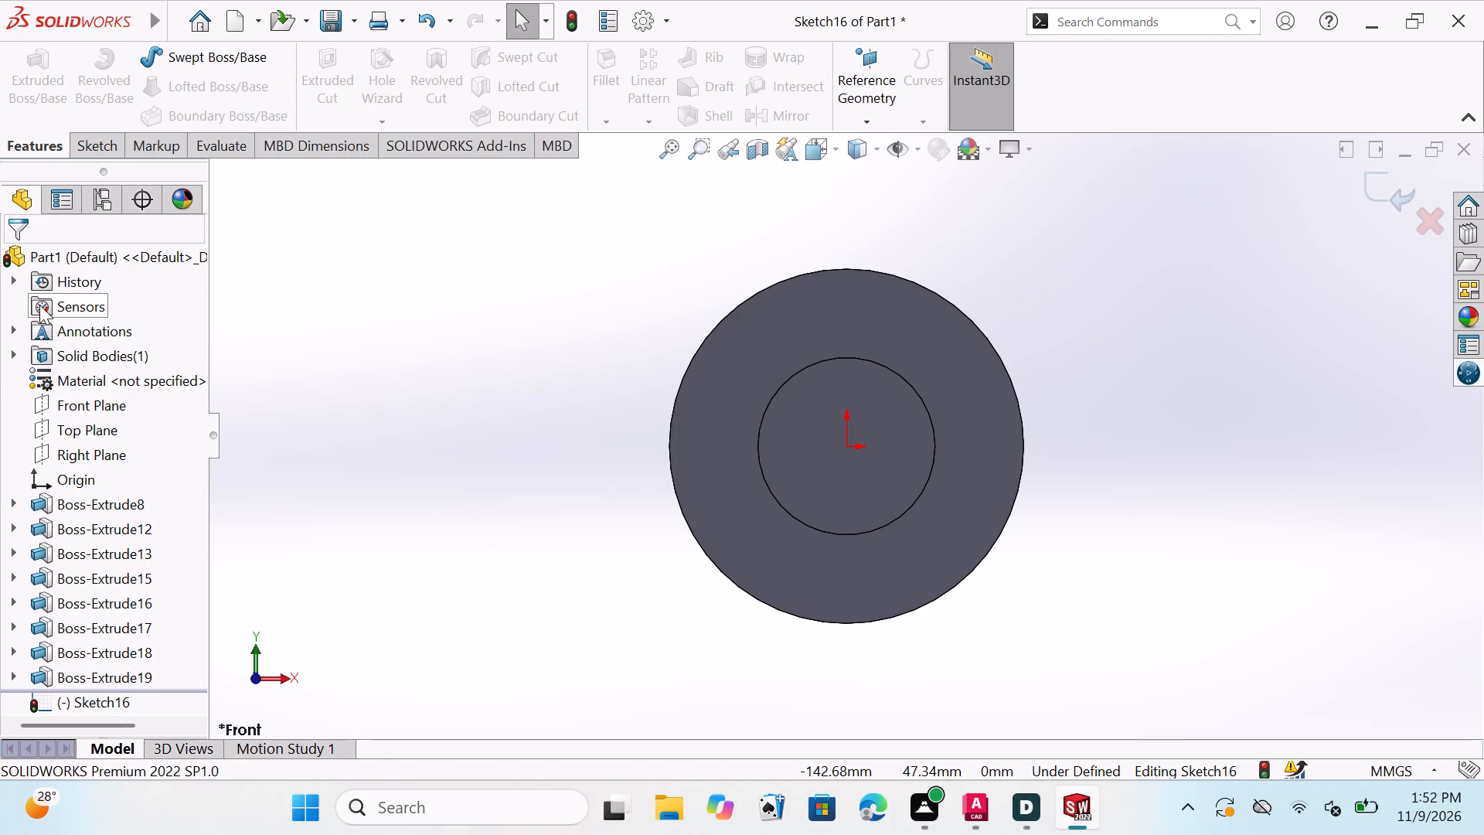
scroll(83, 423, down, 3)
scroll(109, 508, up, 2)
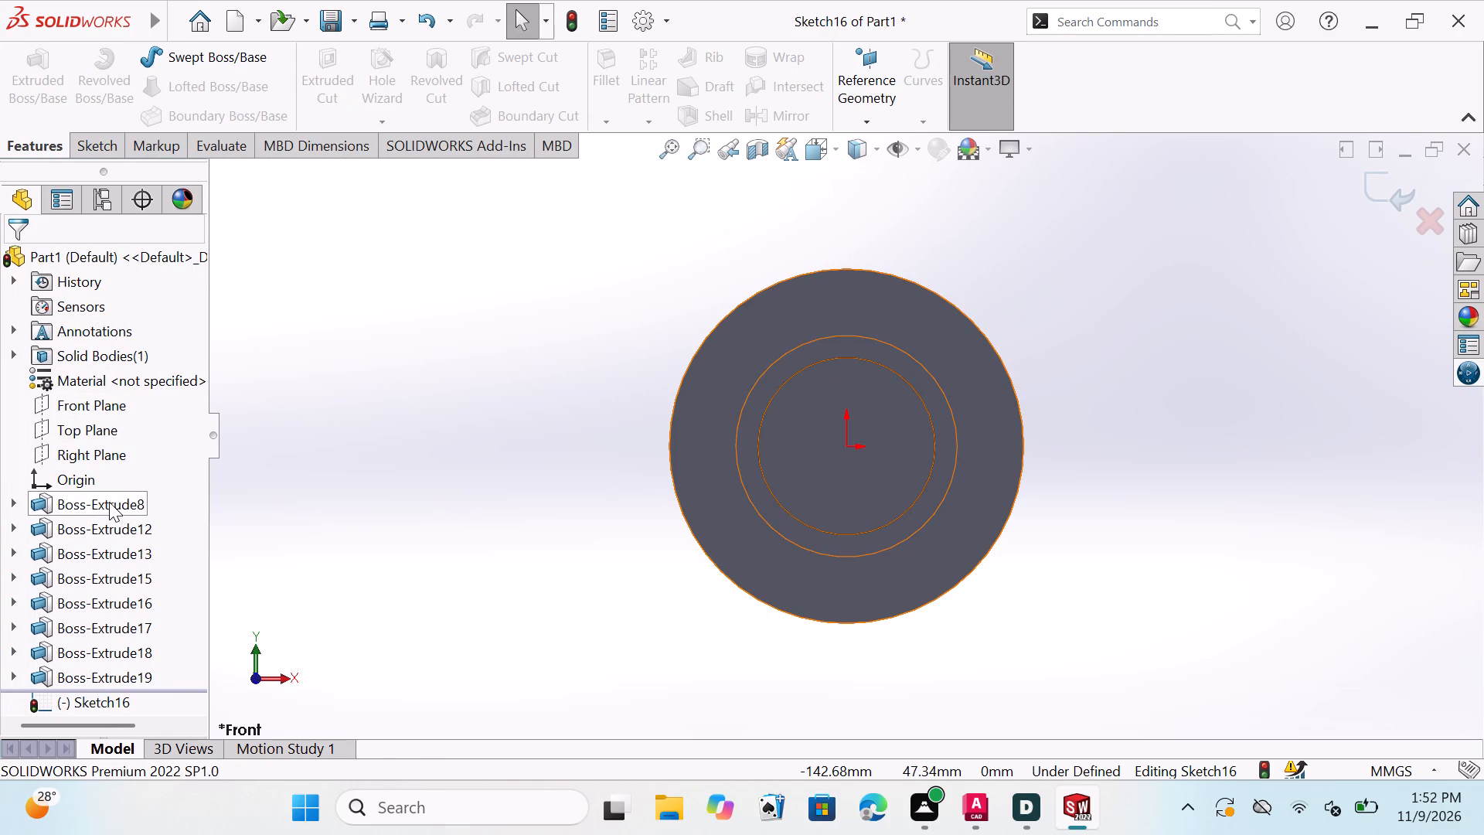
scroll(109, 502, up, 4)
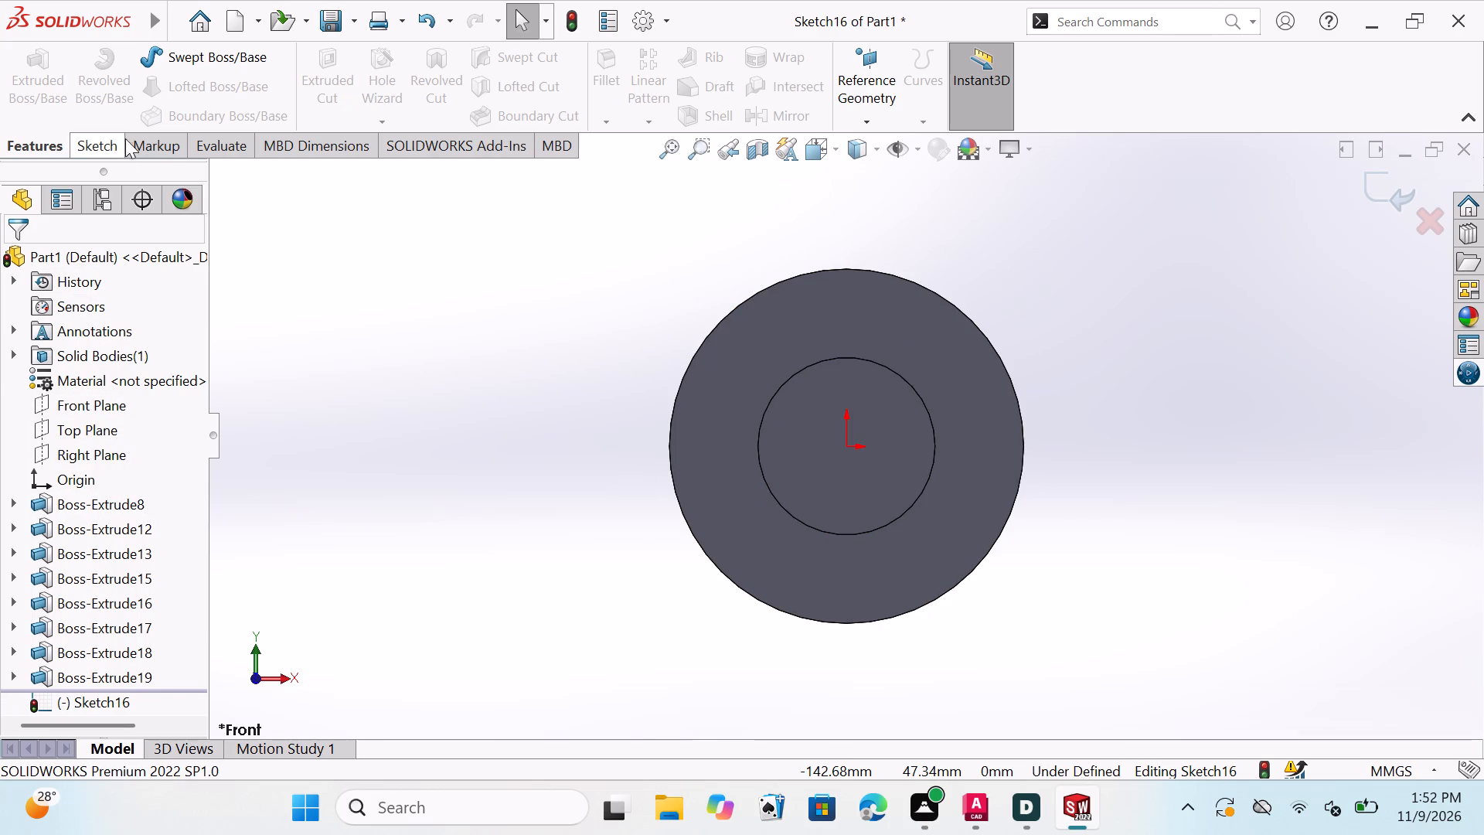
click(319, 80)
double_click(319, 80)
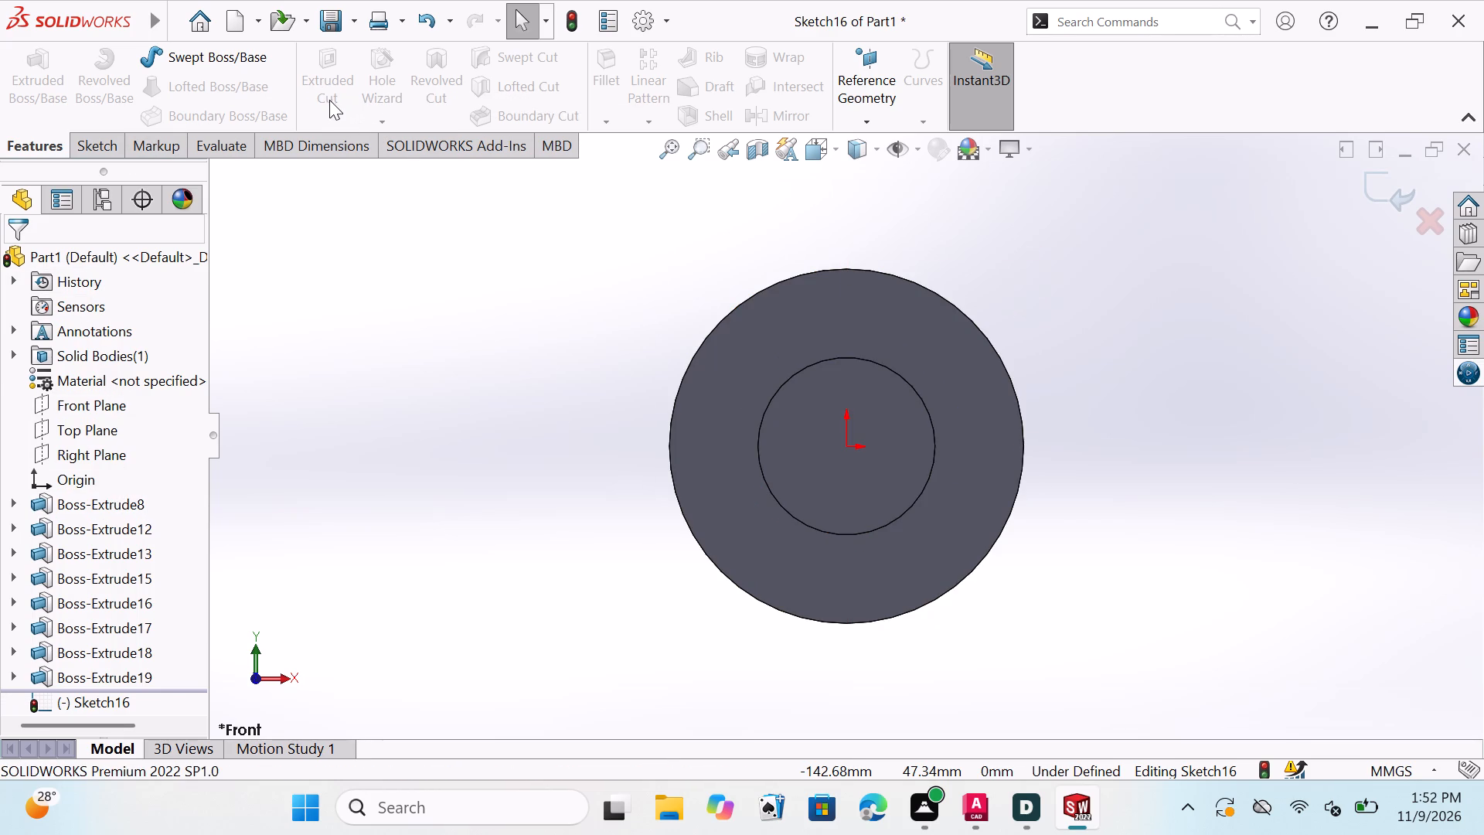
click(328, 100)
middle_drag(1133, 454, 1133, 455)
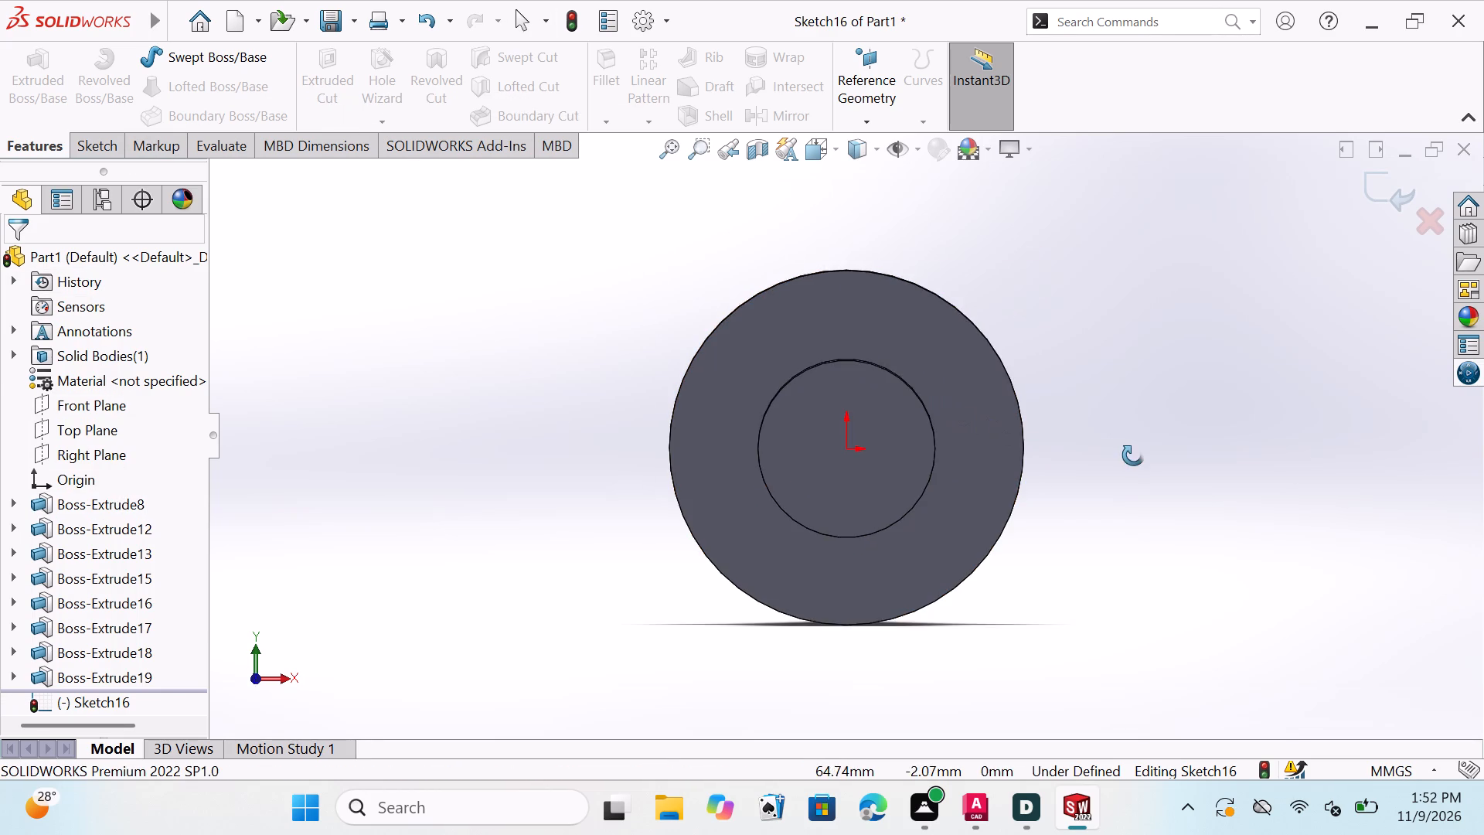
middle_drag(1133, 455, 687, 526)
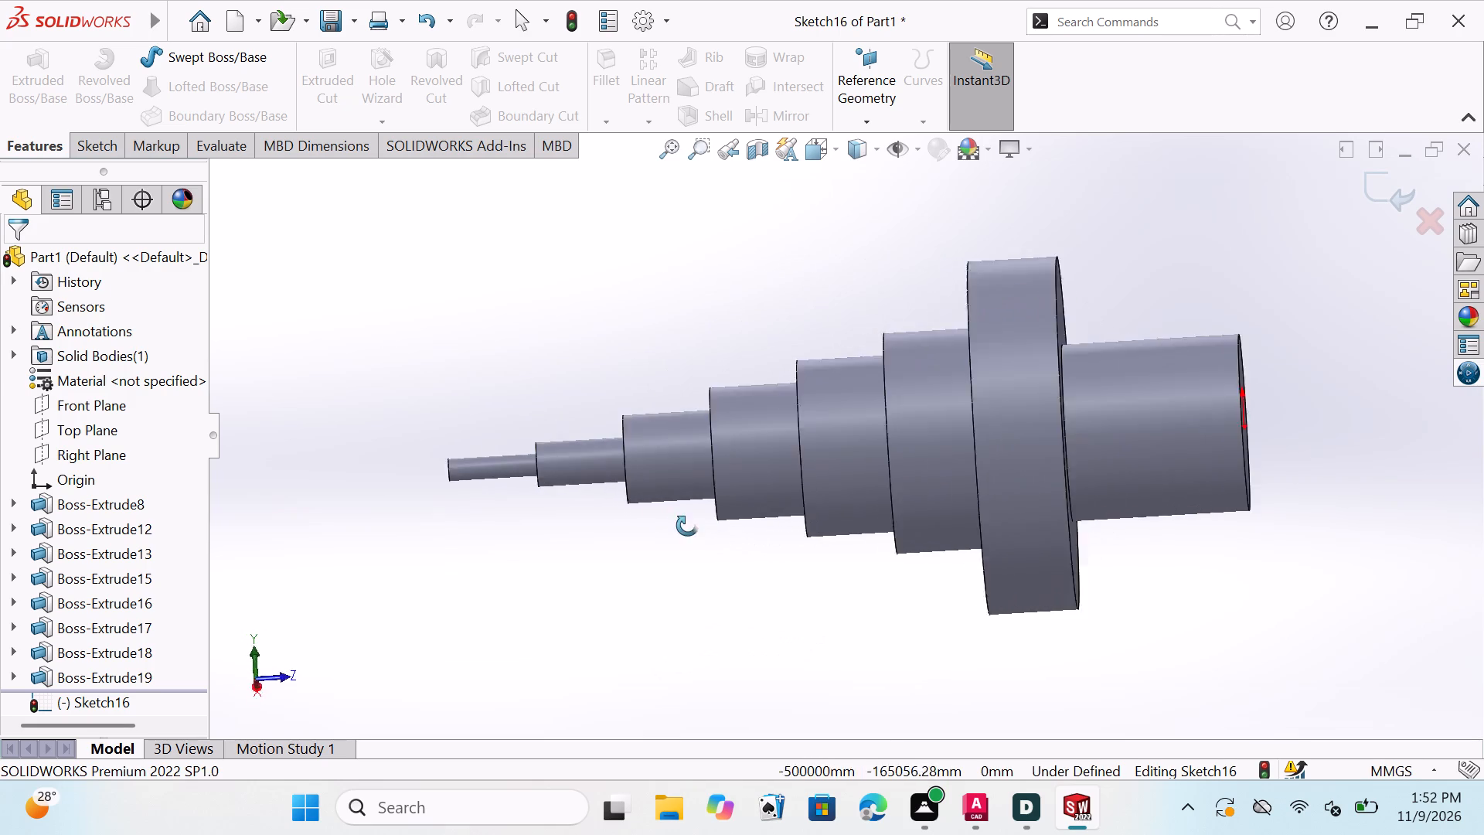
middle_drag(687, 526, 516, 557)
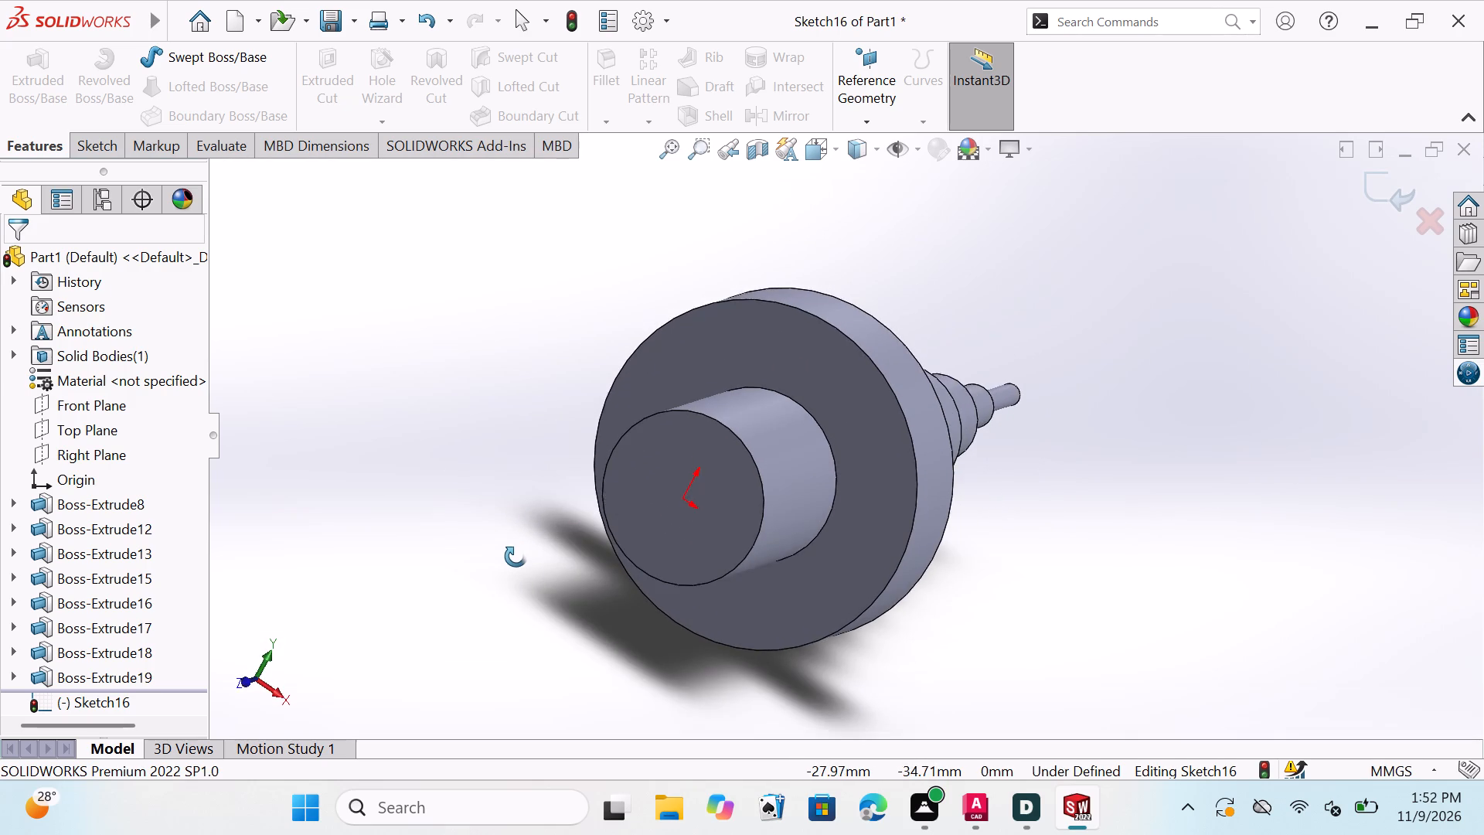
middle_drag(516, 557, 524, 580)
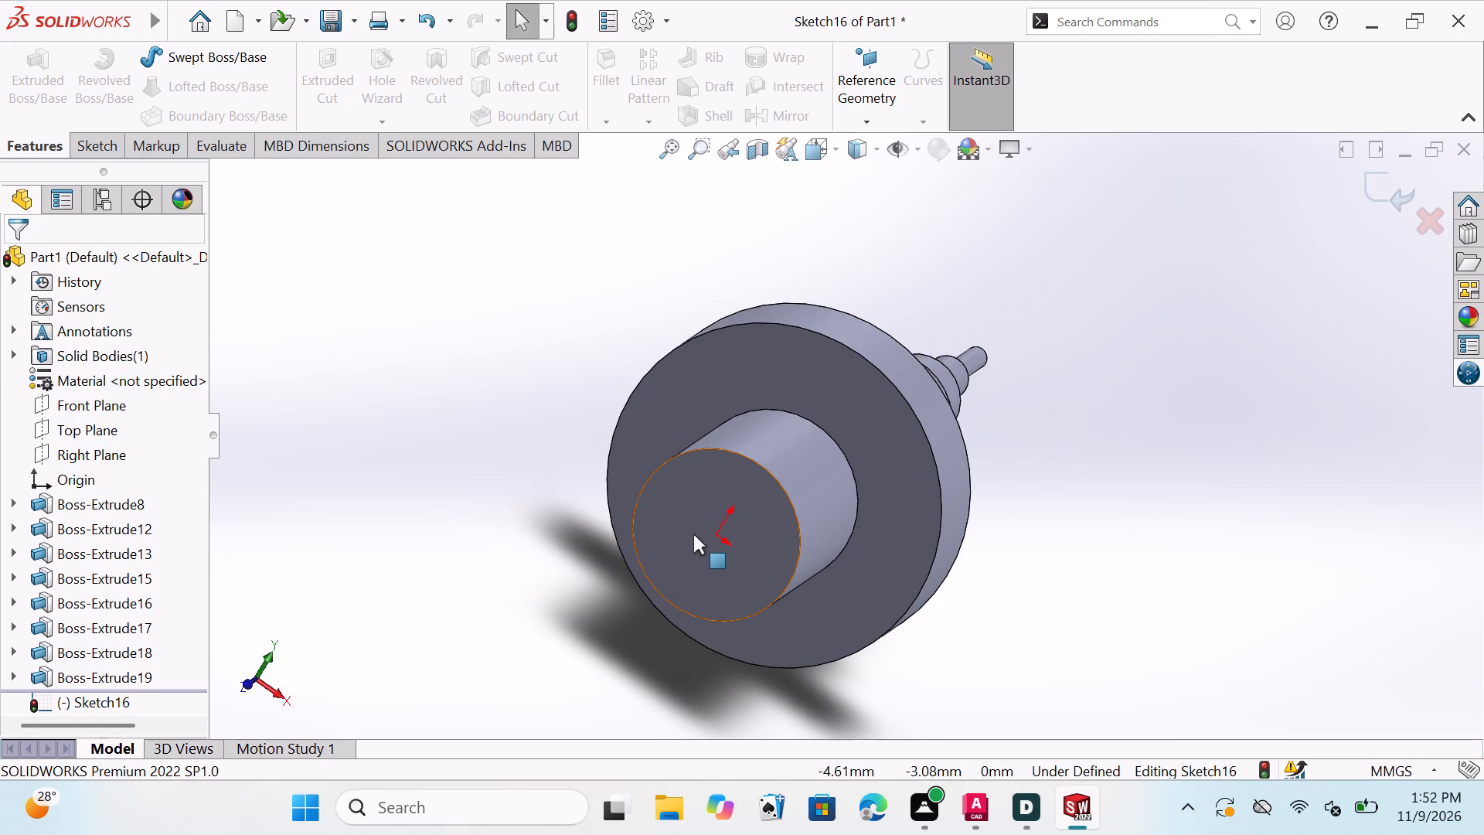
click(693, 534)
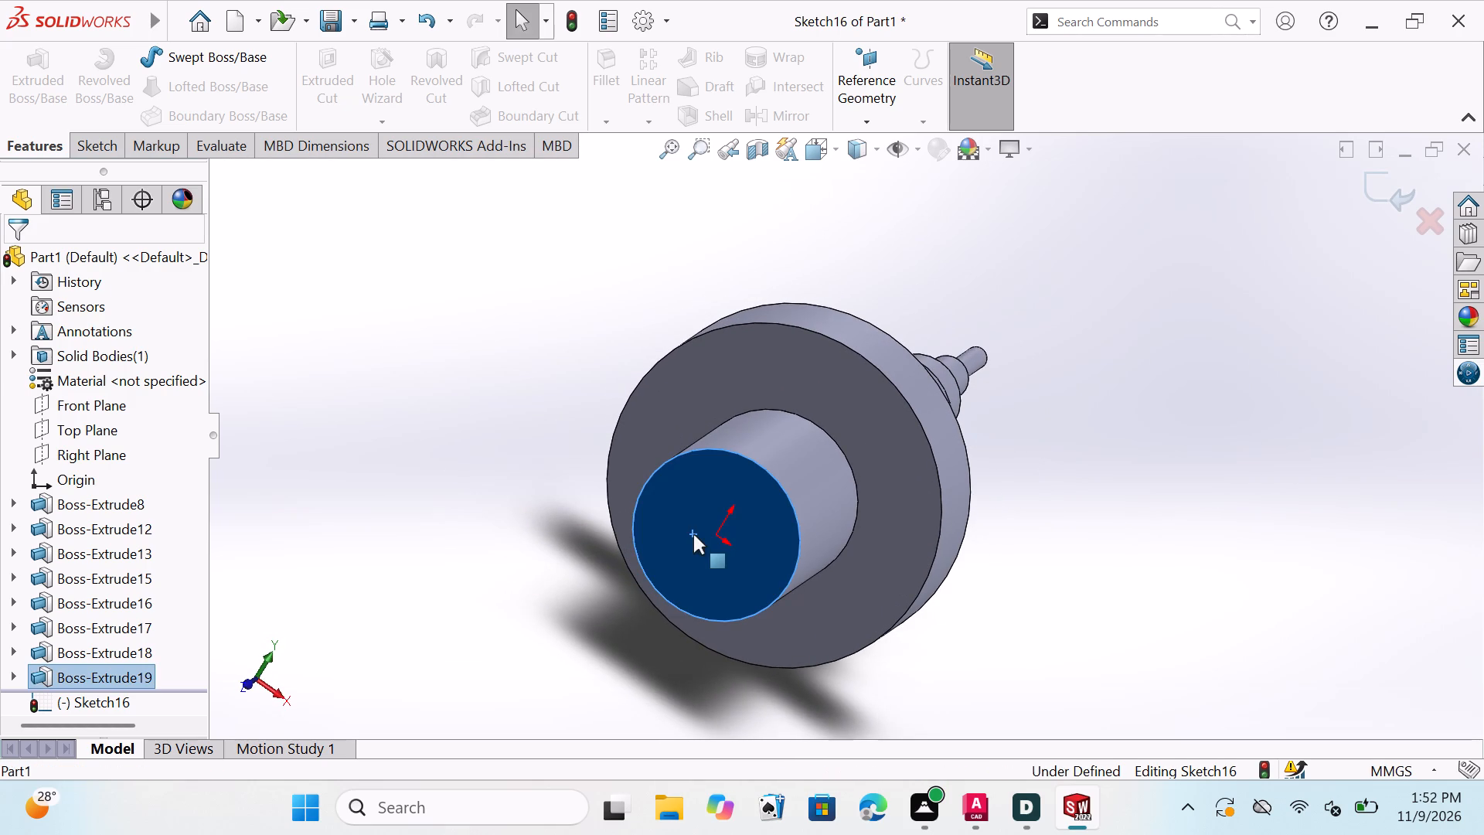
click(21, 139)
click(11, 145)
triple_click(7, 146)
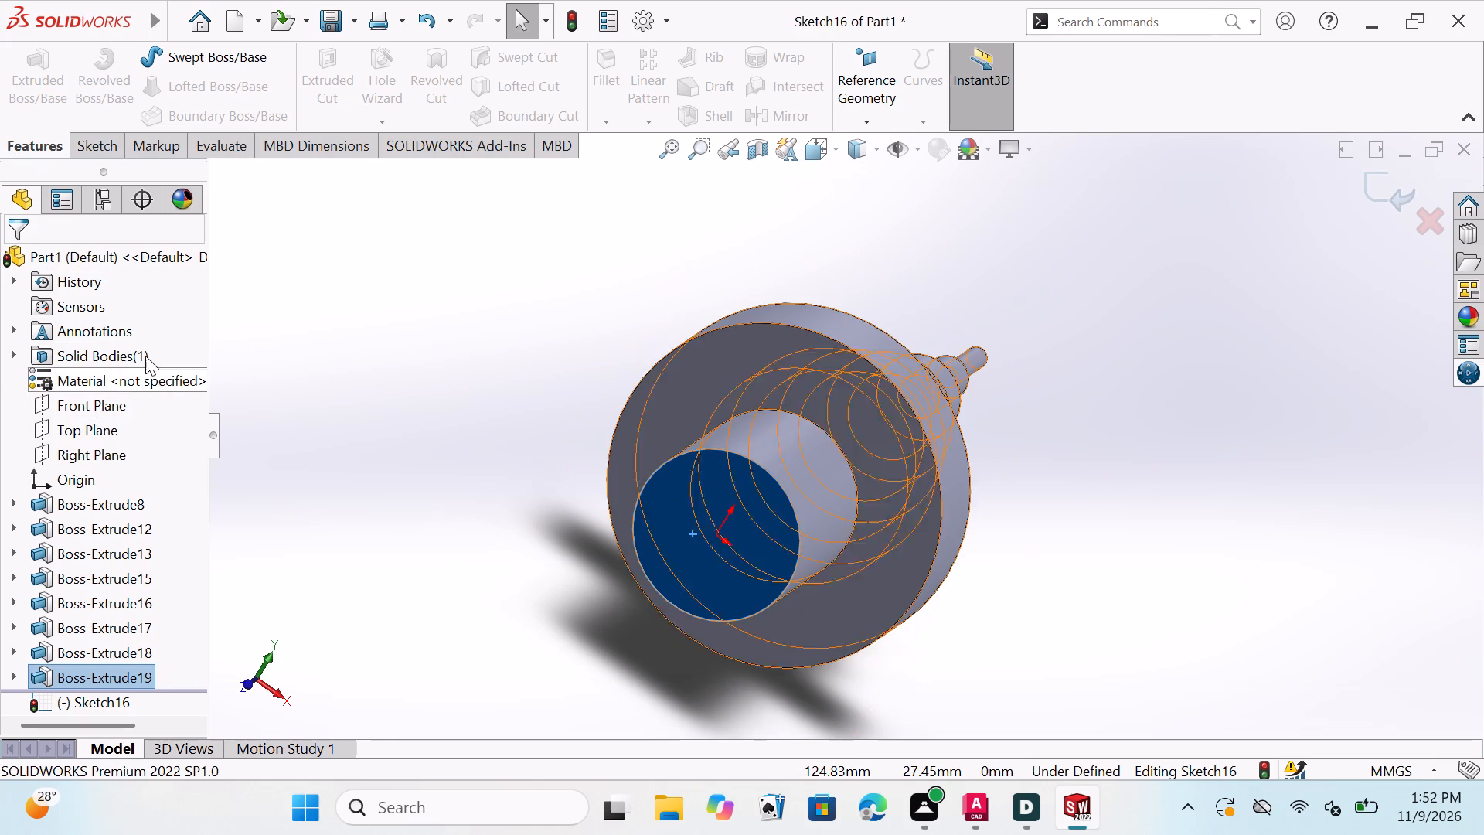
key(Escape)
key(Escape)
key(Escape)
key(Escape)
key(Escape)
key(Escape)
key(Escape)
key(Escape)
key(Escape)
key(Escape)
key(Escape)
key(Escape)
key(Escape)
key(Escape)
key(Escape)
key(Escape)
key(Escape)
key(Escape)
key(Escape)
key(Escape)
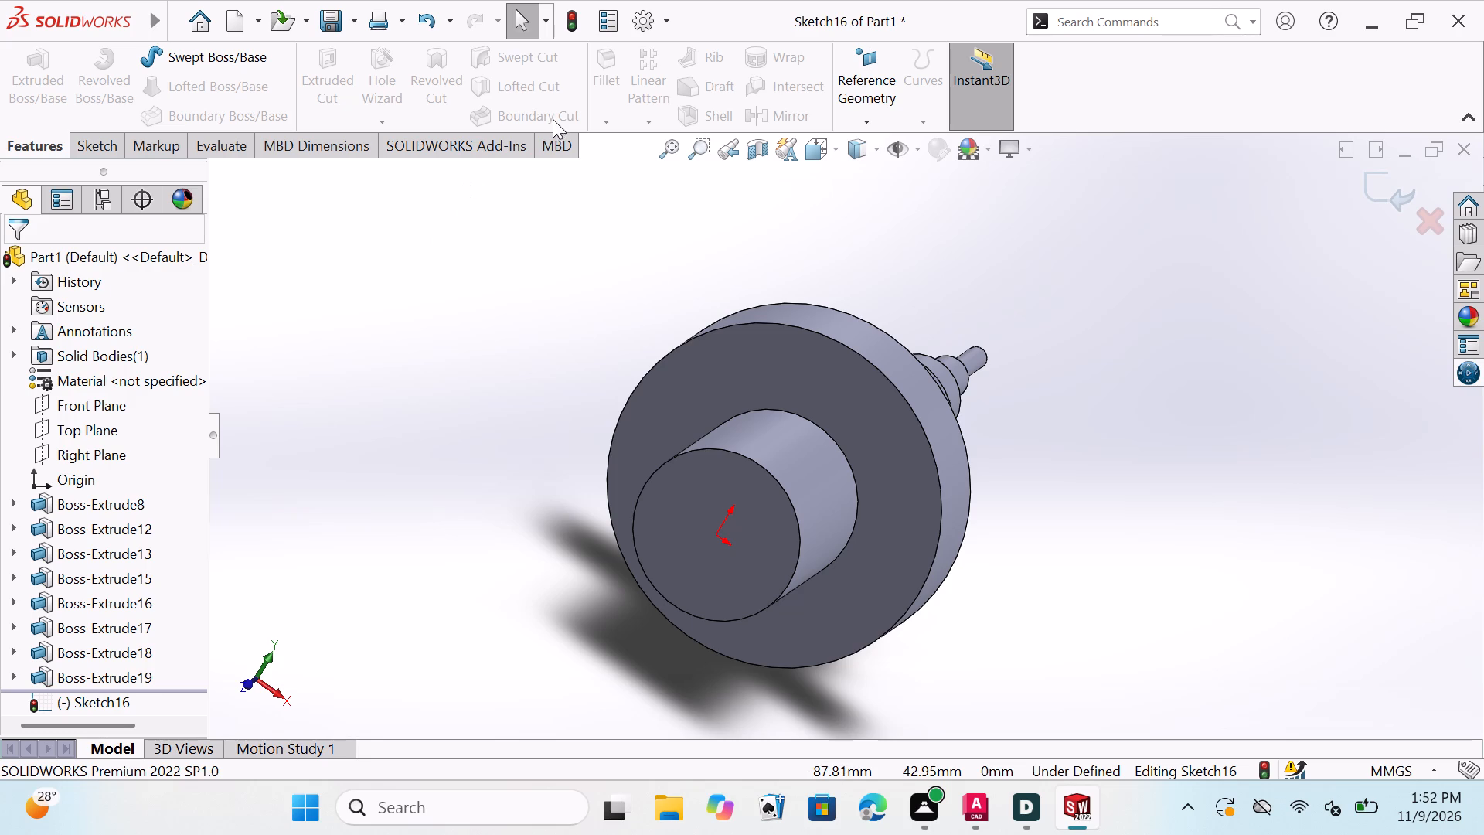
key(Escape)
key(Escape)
Show the dimensions of the front boss from its flat end face, and clear the selection.
click(711, 493)
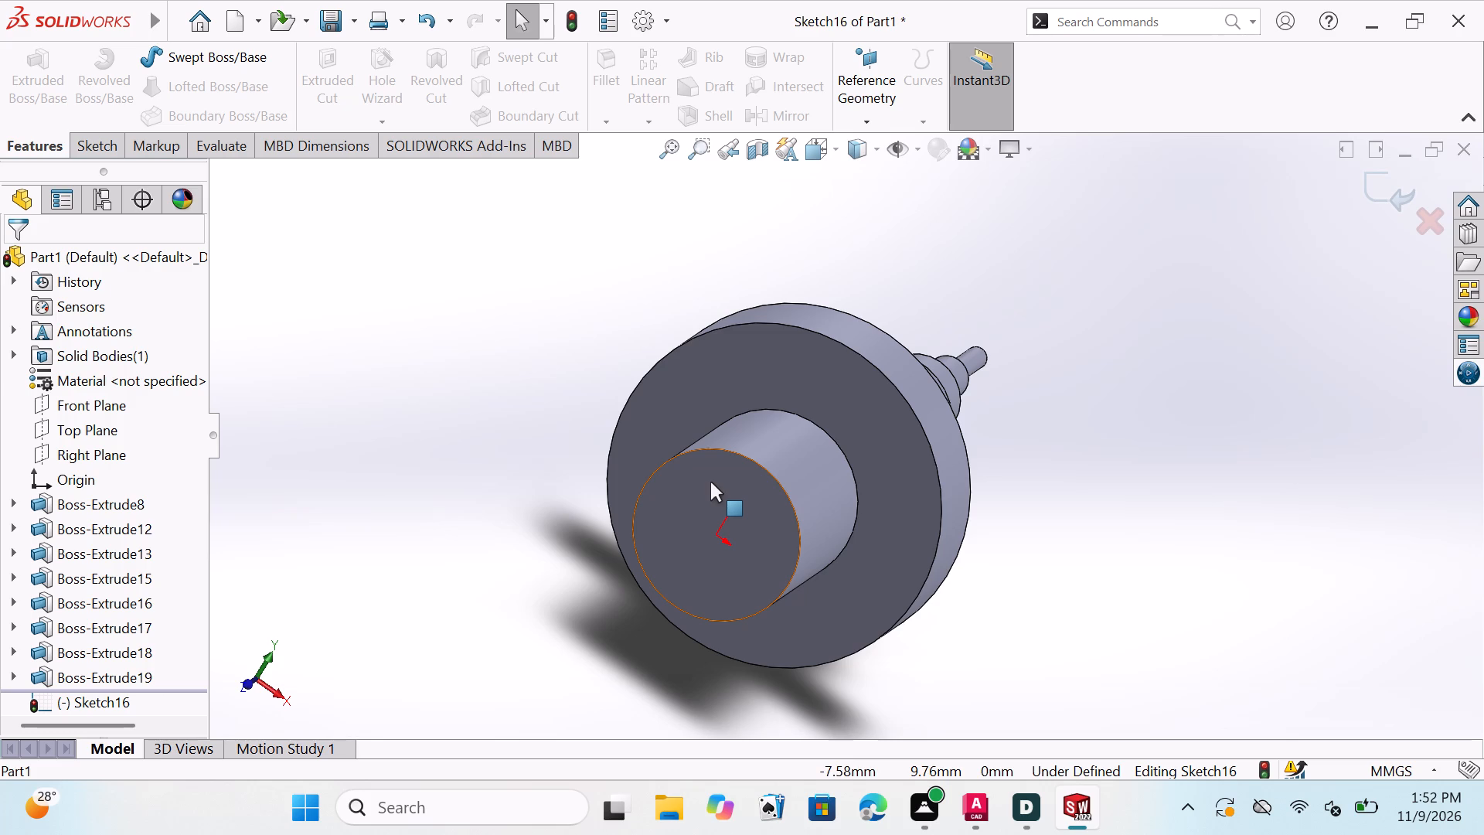
click(713, 483)
click(713, 483)
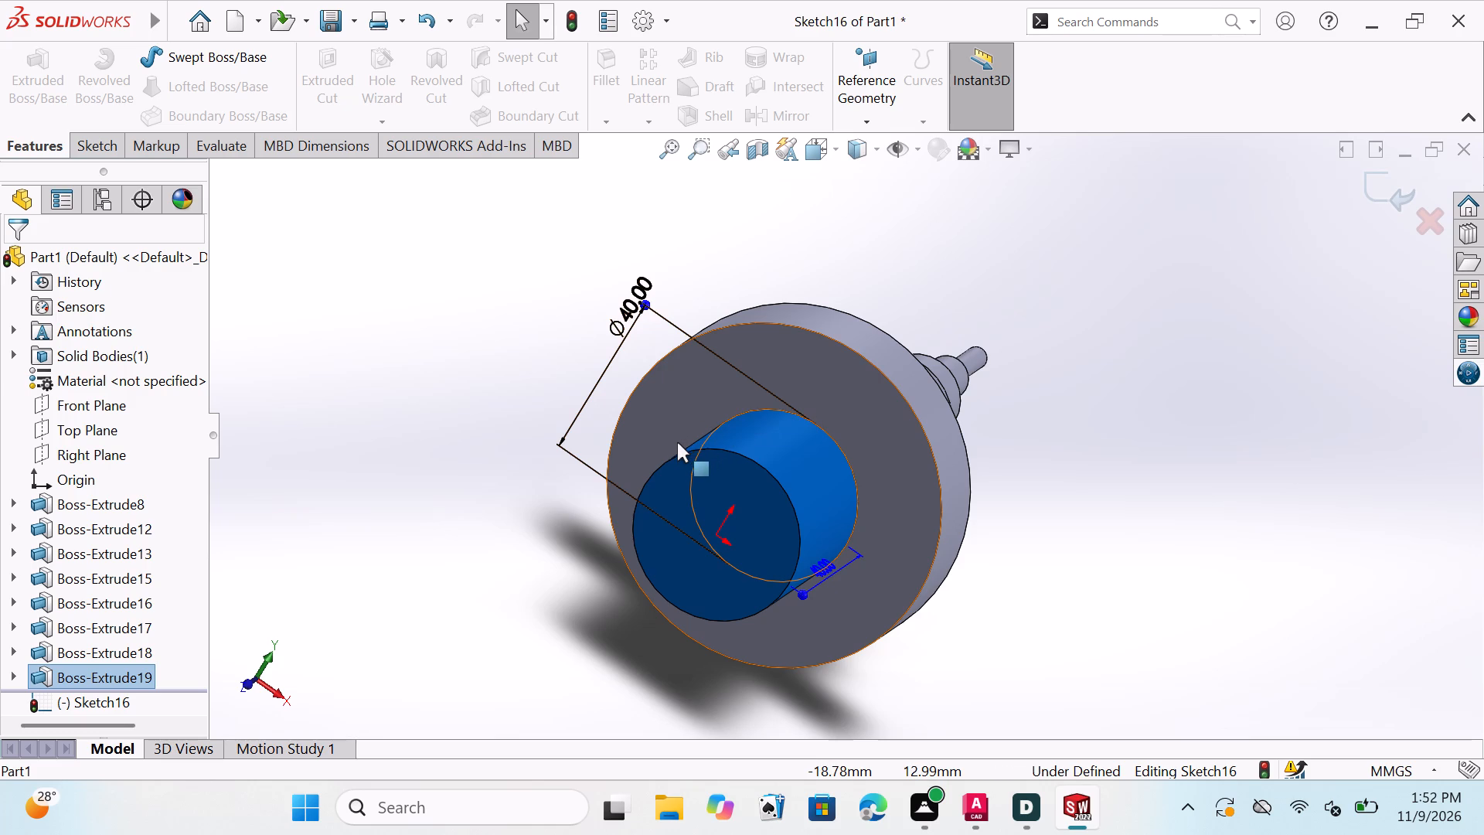
key(Escape)
key(Escape)
key(Escape)
key(Escape)
key(Escape)
key(Escape)
key(Escape)
key(Escape)
key(Escape)
key(Escape)
key(Escape)
key(Escape)
key(Escape)
key(Escape)
key(Escape)
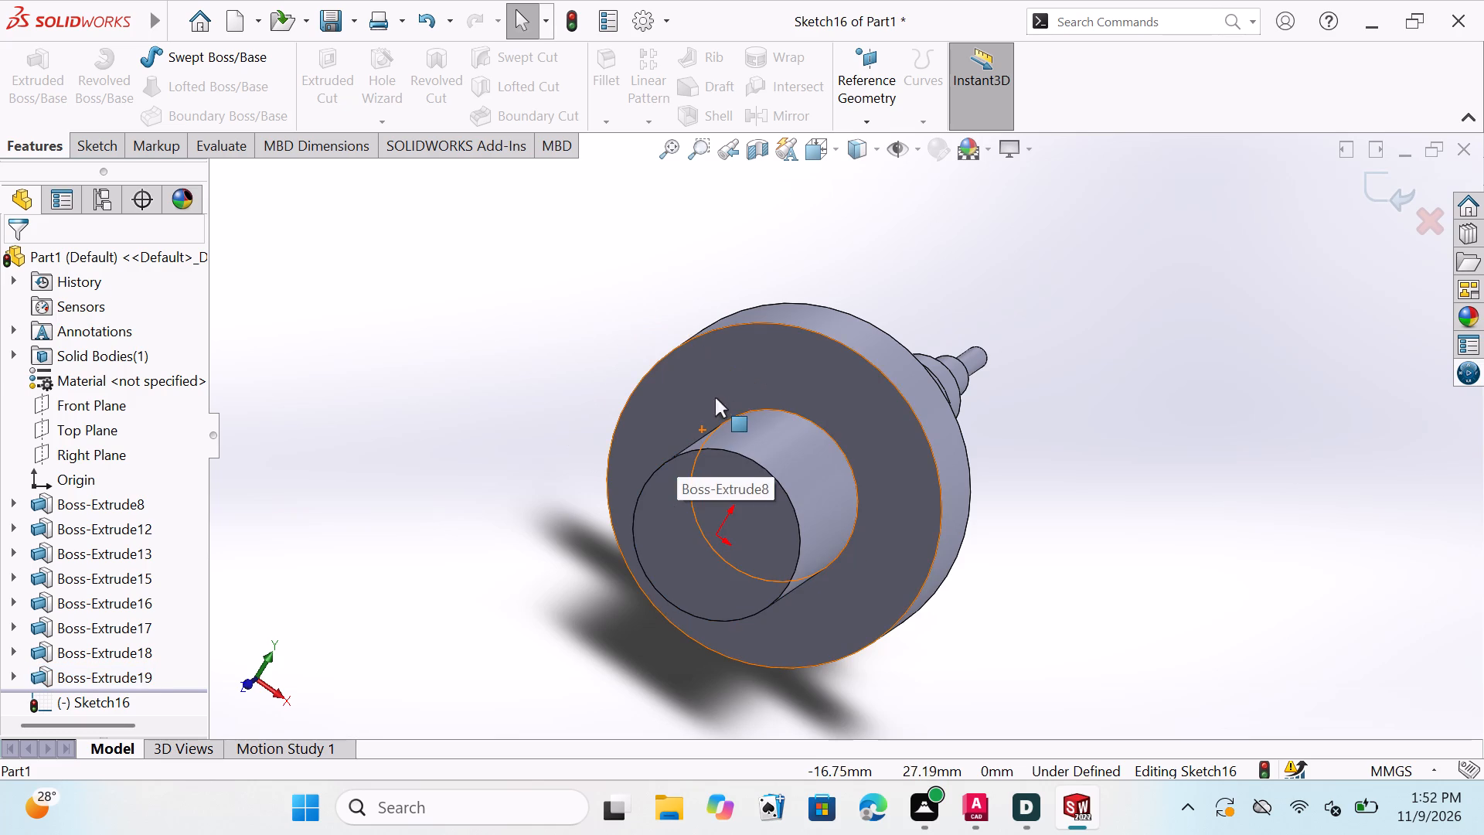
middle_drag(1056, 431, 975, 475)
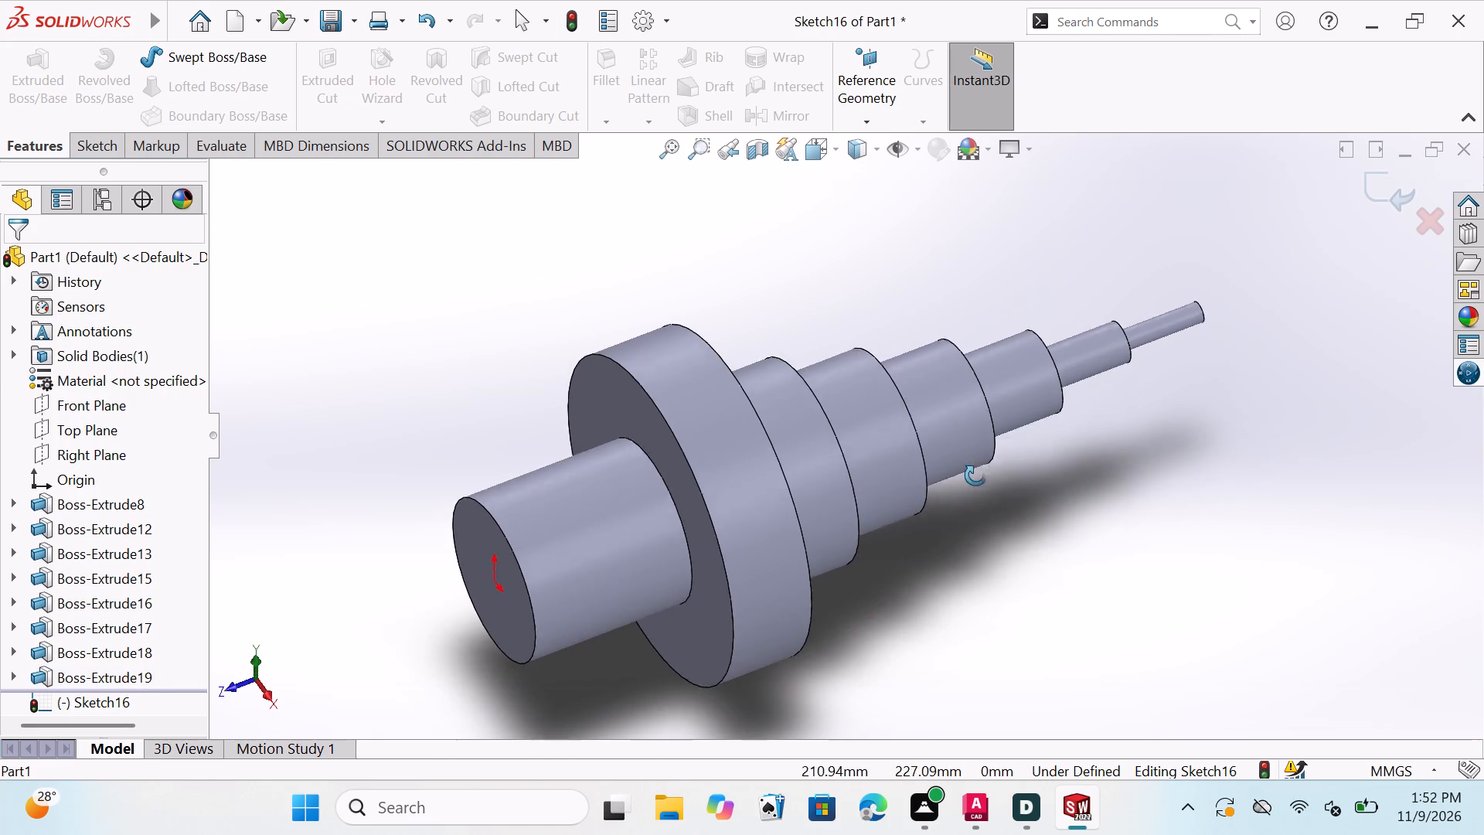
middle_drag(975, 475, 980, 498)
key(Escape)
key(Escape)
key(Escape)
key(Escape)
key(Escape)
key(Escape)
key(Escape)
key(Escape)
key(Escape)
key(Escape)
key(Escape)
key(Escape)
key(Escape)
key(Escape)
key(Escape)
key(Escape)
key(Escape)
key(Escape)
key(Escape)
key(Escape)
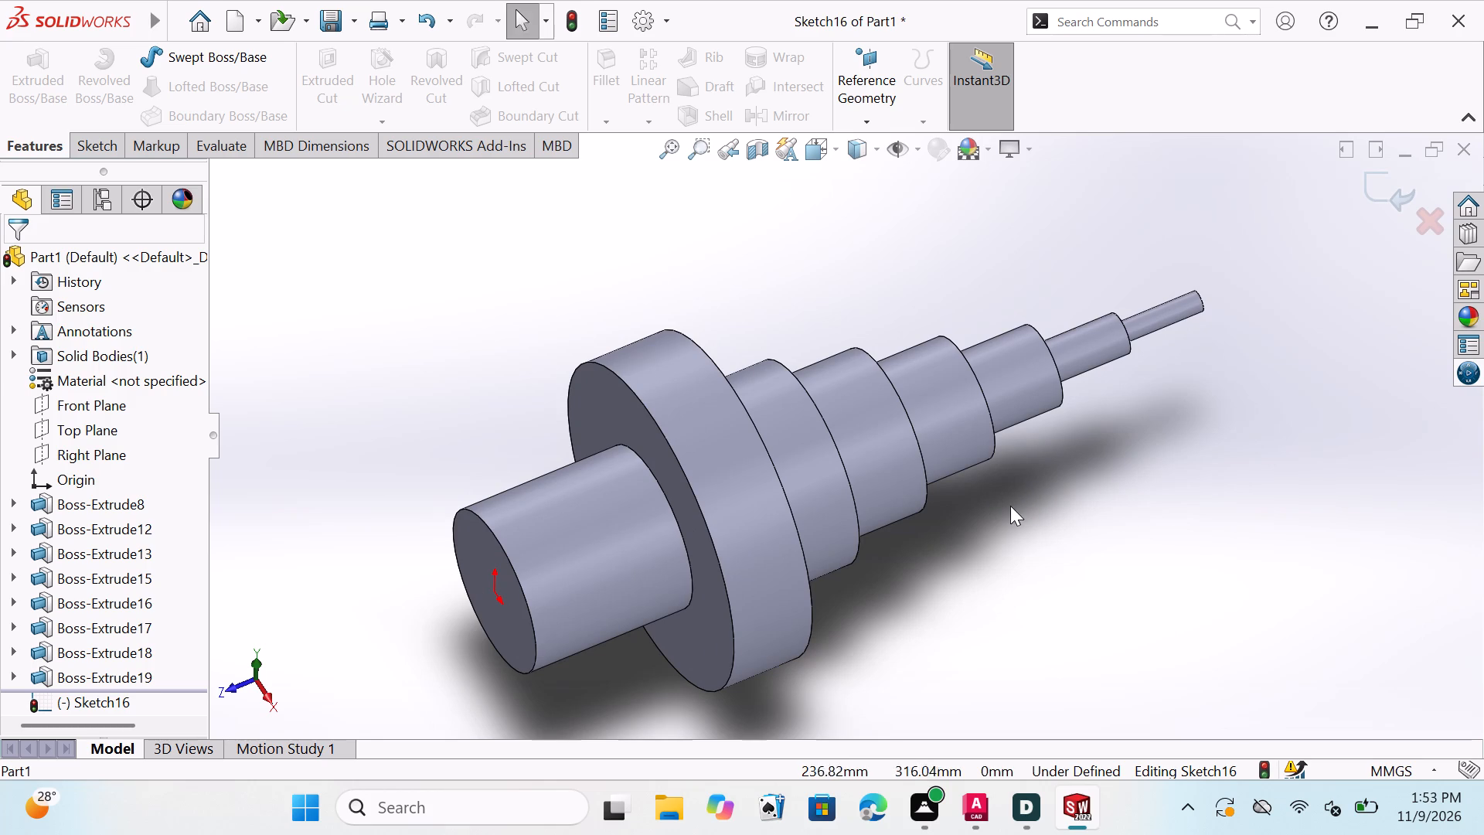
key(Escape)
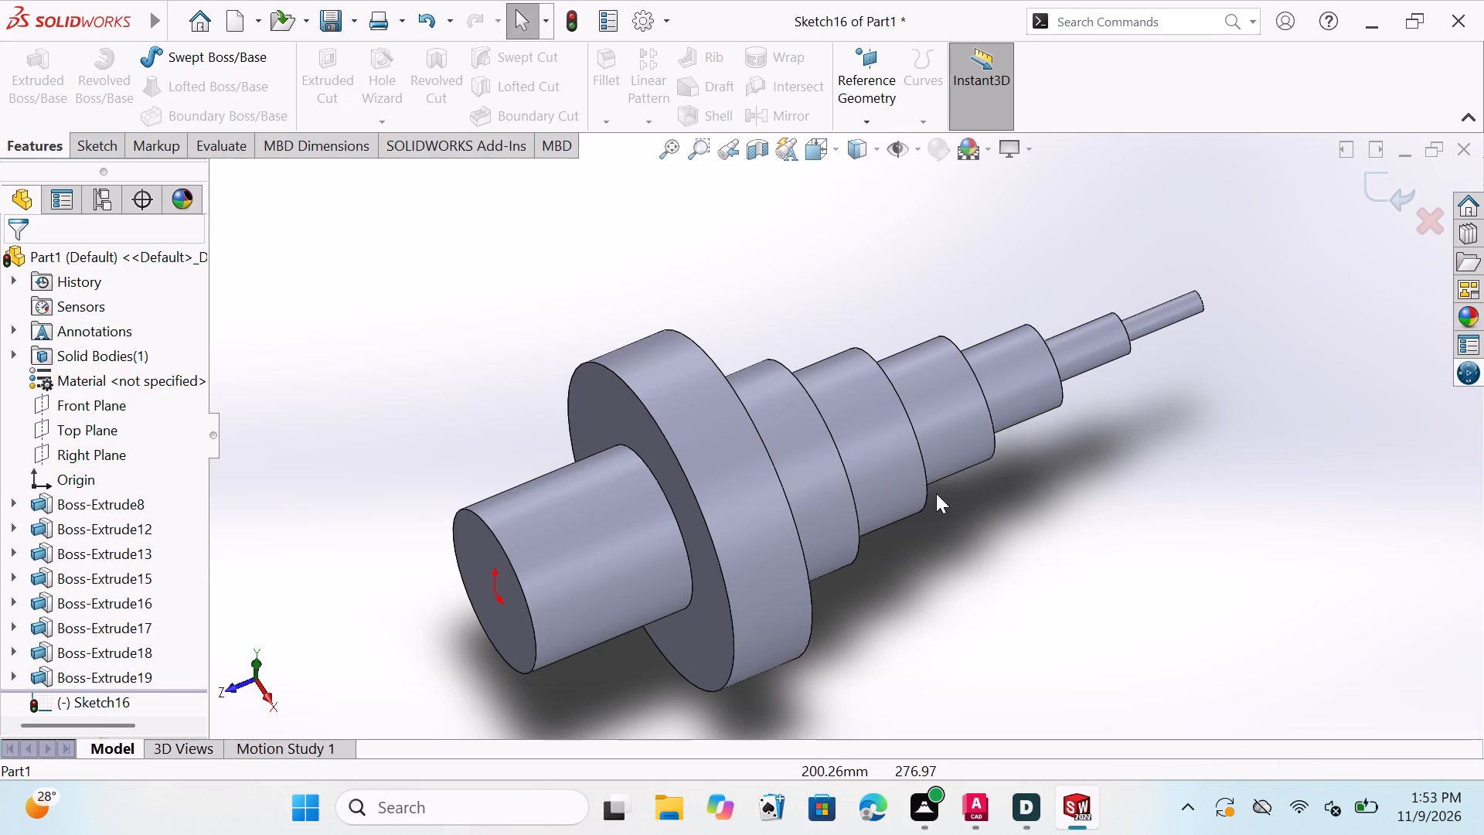
Examine the stepped shaft from several angles, including the front boss's end face, the disc and the small rear sections.
scroll(940, 492, down, 1)
scroll(909, 550, up, 2)
middle_drag(889, 567, 955, 501)
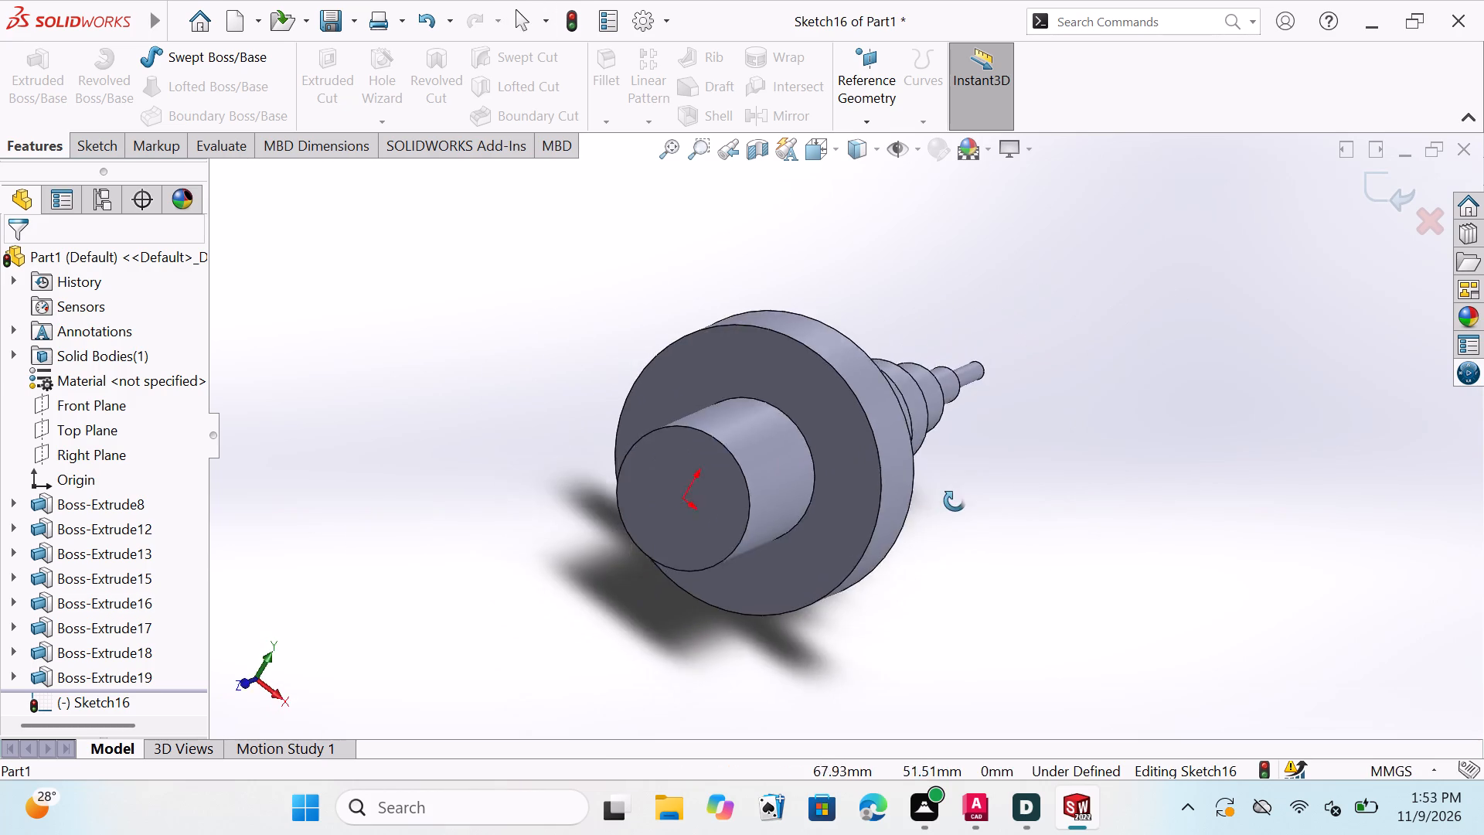
middle_drag(955, 501, 979, 461)
middle_drag(972, 602, 988, 530)
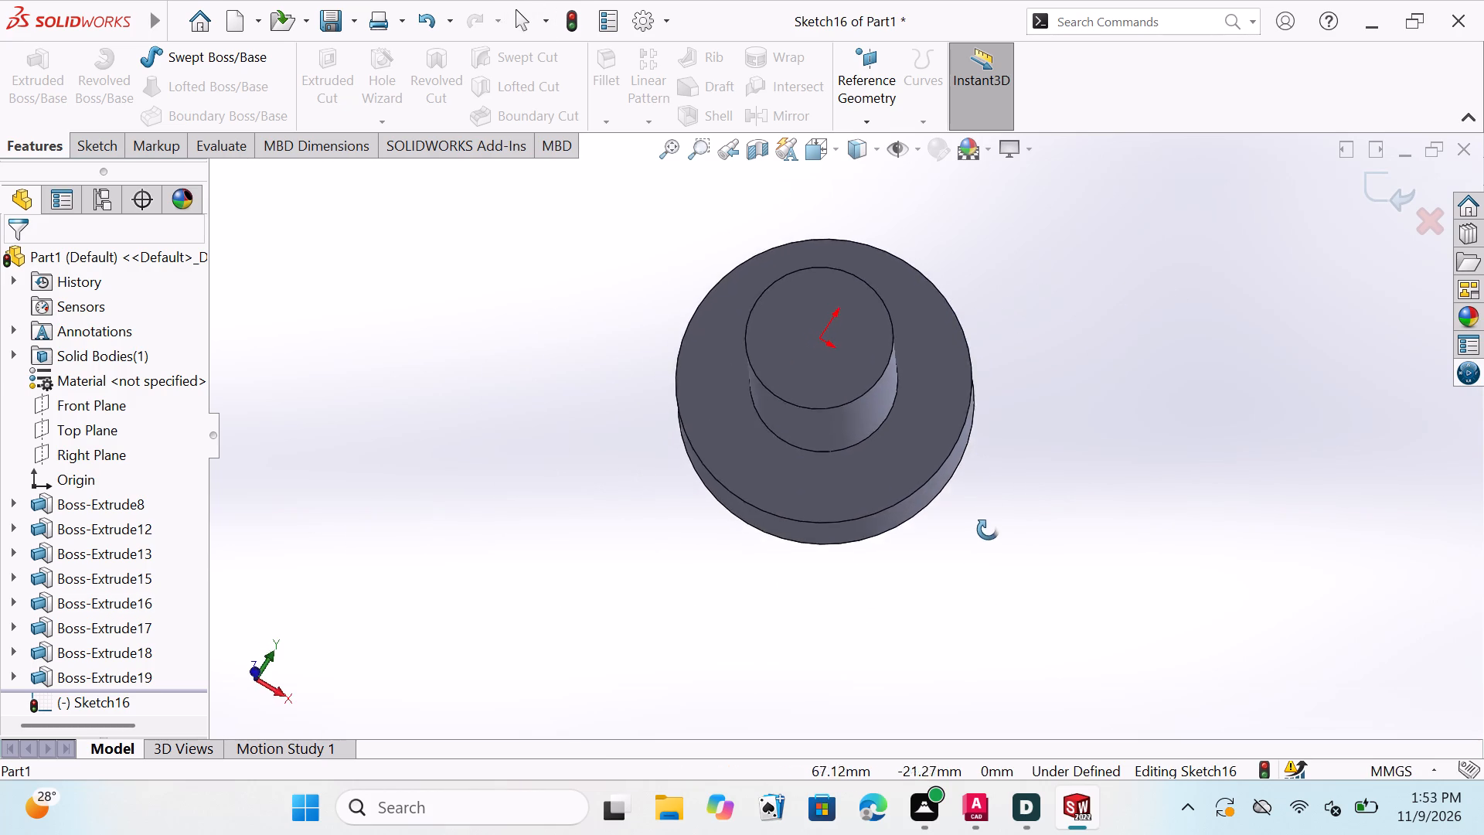
middle_drag(988, 530, 798, 635)
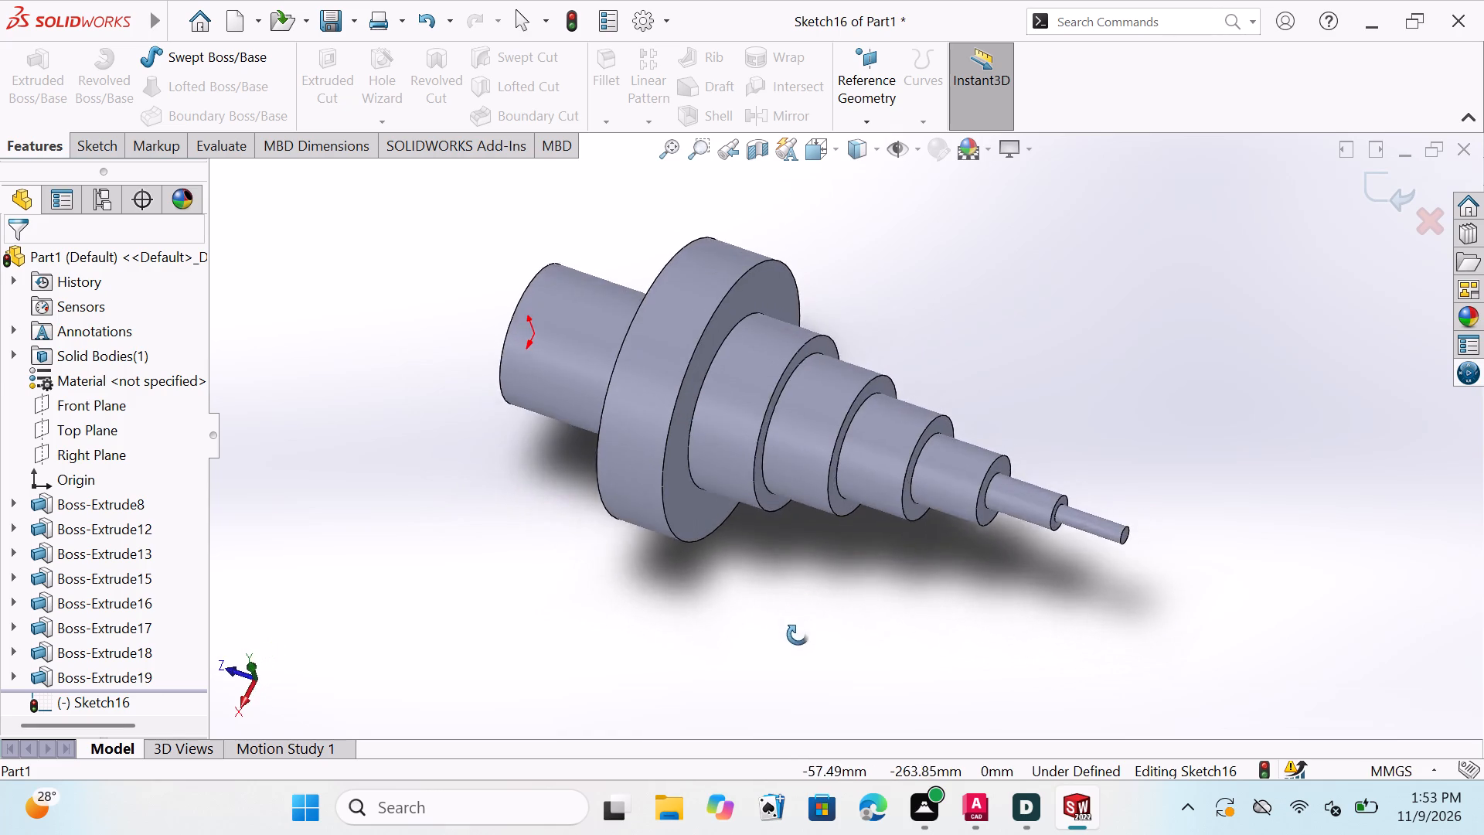
middle_drag(798, 635, 810, 432)
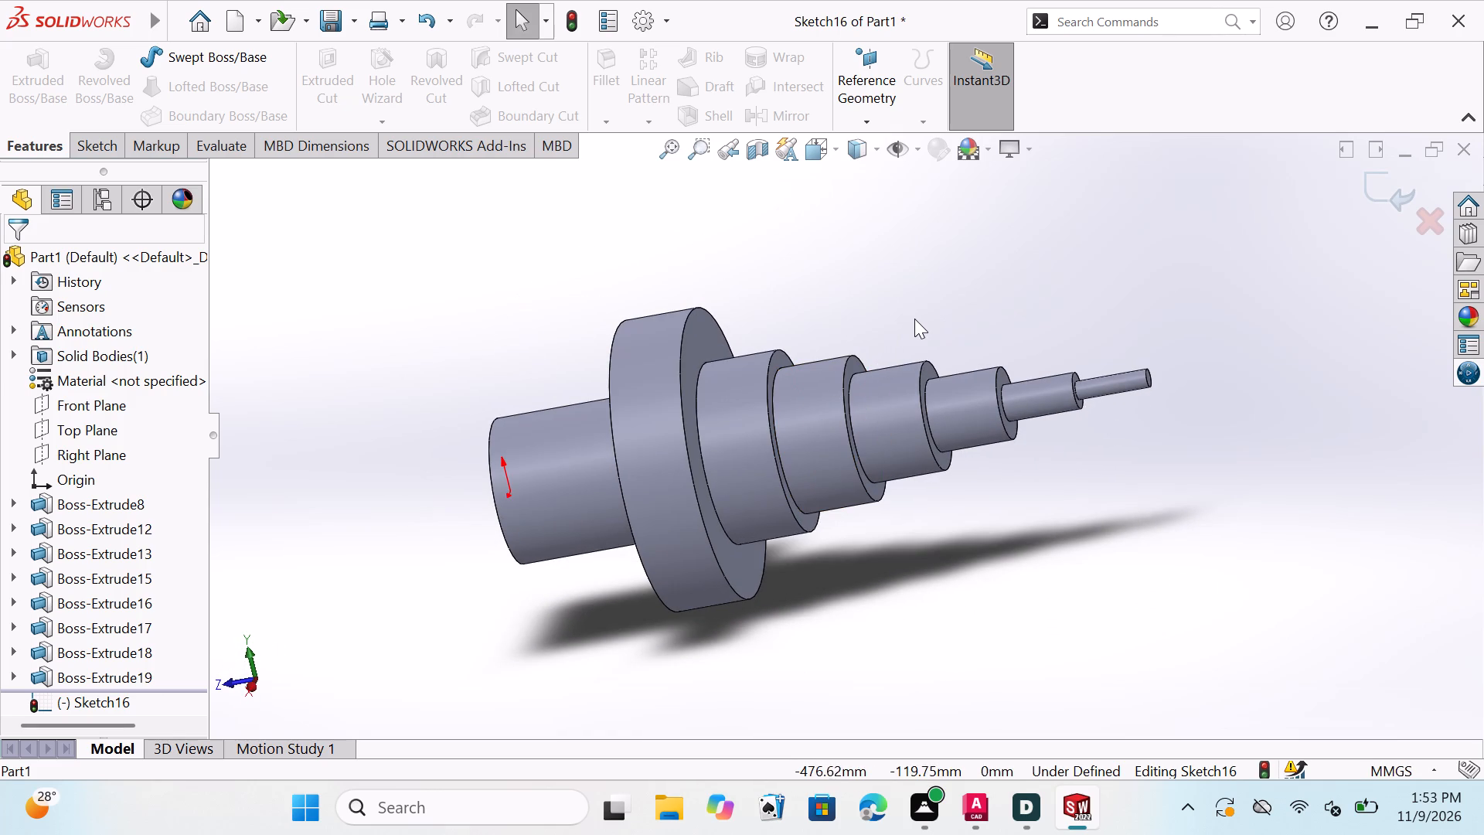
middle_drag(917, 302, 927, 567)
scroll(924, 508, up, 1)
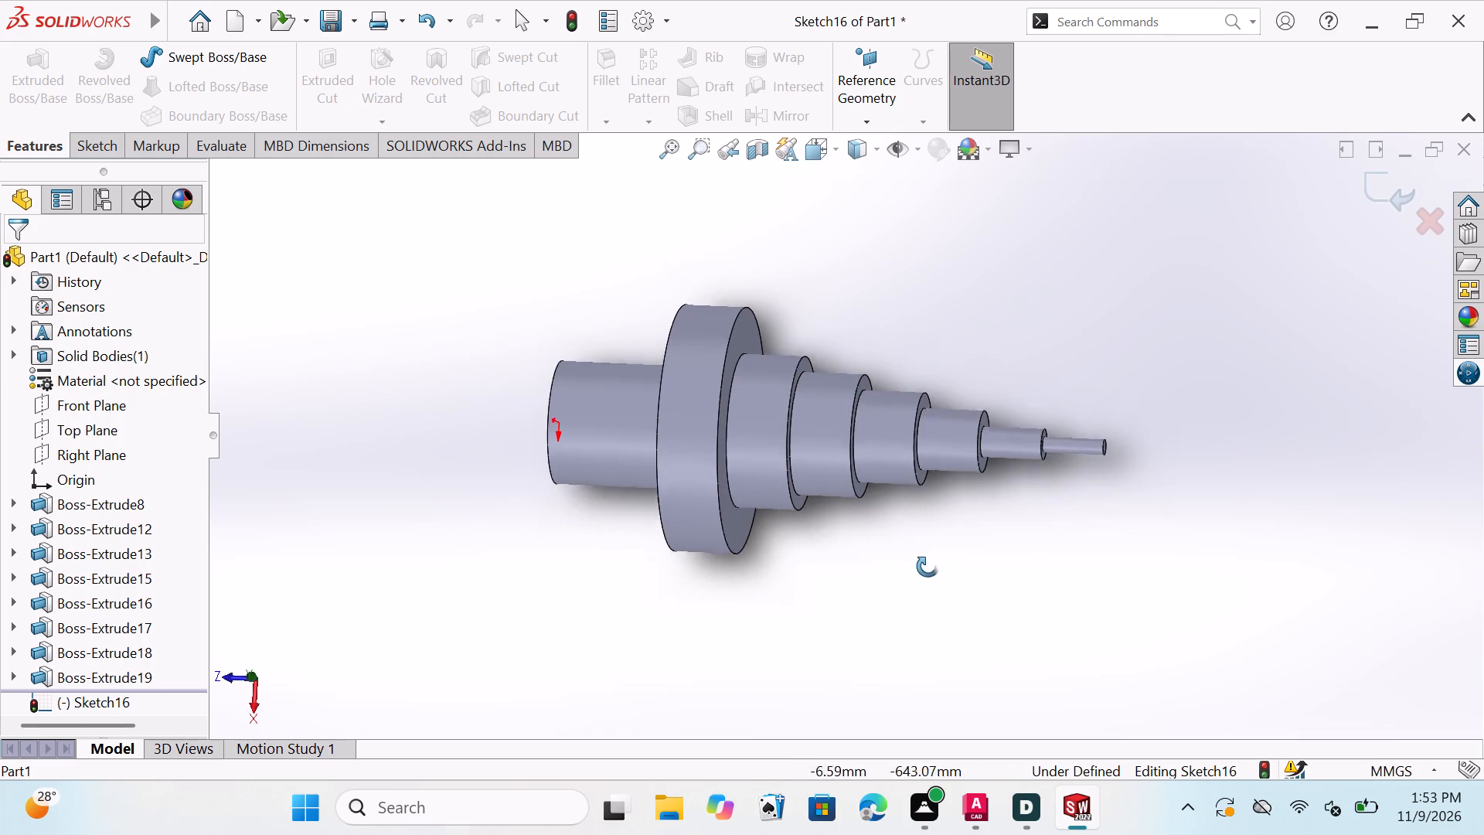
middle_drag(927, 567, 926, 567)
middle_drag(958, 338, 909, 588)
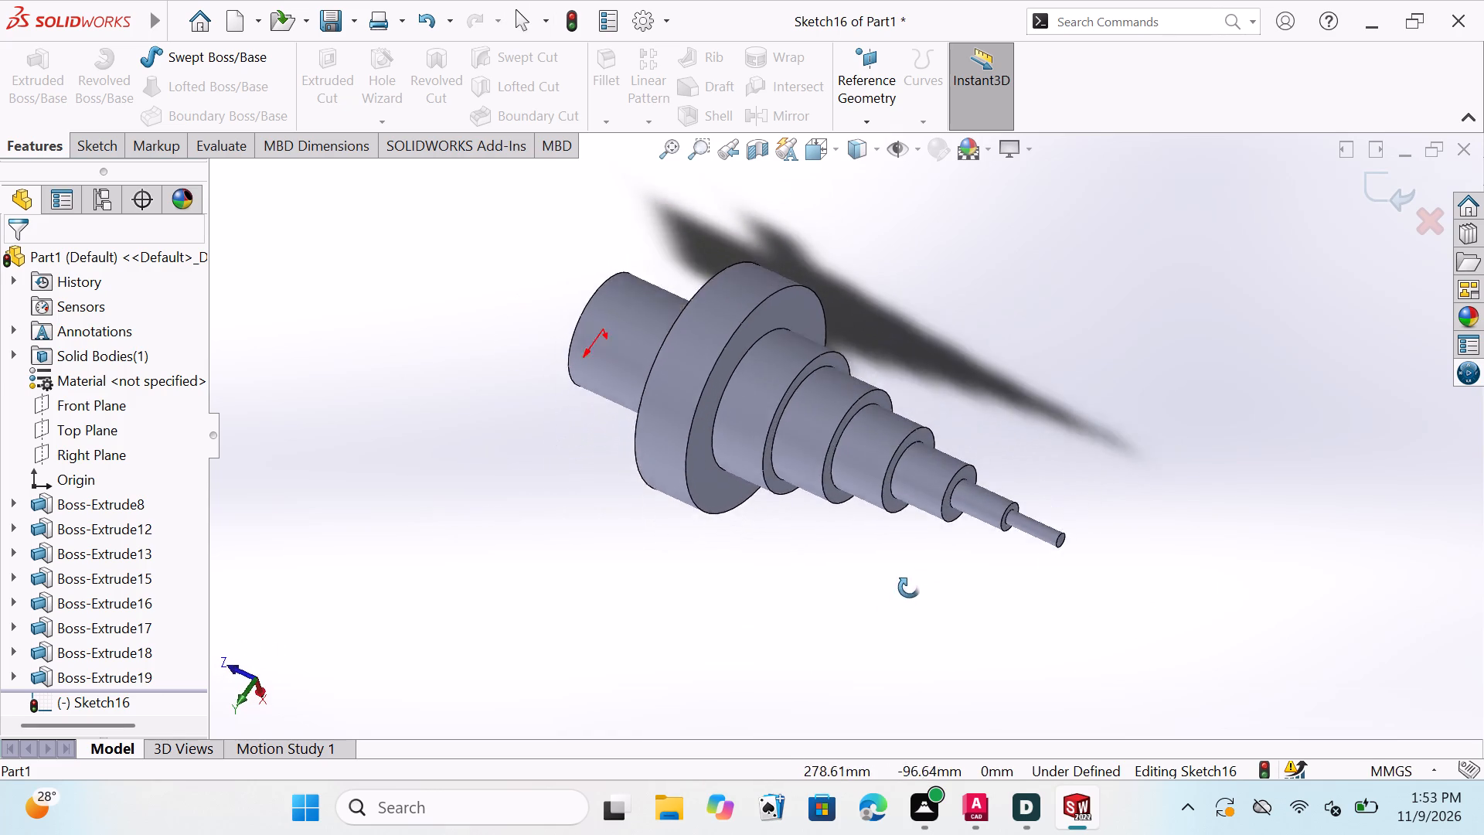
middle_drag(909, 588, 1052, 493)
middle_drag(1036, 502, 1018, 664)
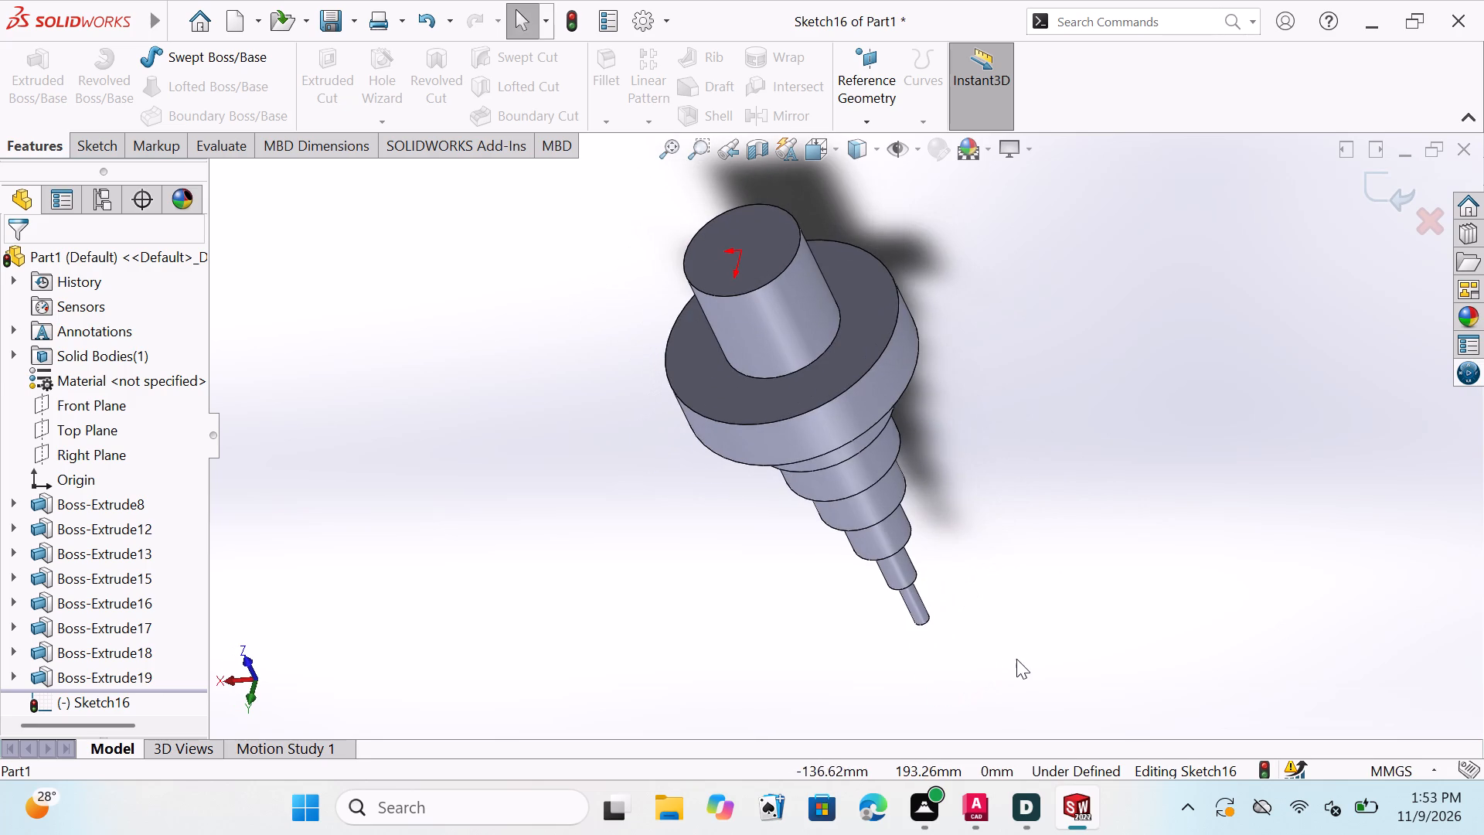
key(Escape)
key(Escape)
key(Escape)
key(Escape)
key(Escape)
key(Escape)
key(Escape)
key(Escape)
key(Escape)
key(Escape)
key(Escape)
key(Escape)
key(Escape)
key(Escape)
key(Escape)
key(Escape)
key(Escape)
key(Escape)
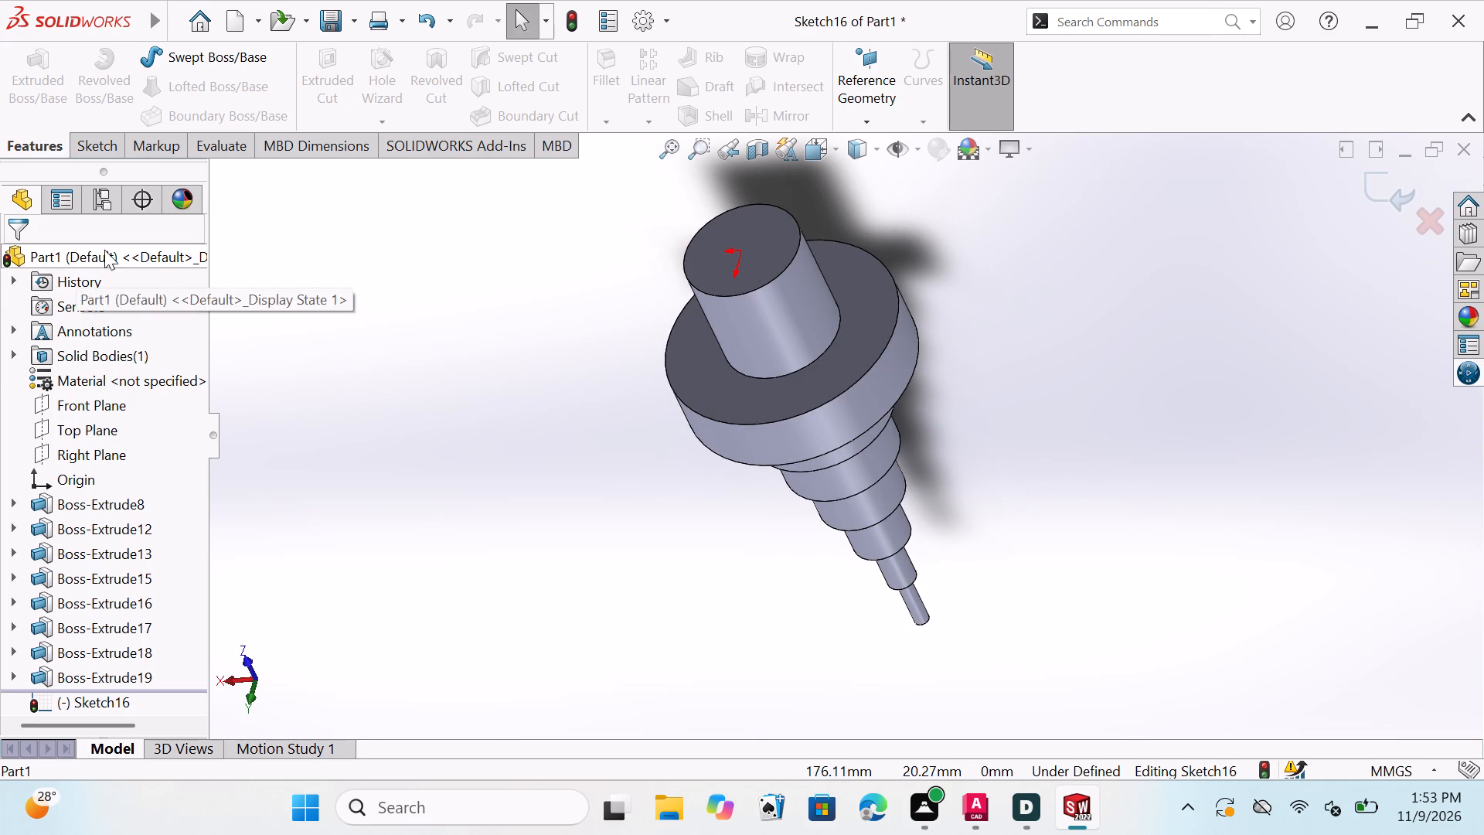
Orient the view normal to the Front Plane, fit the whole disc in view, and clear the plane selection.
click(94, 406)
click(213, 369)
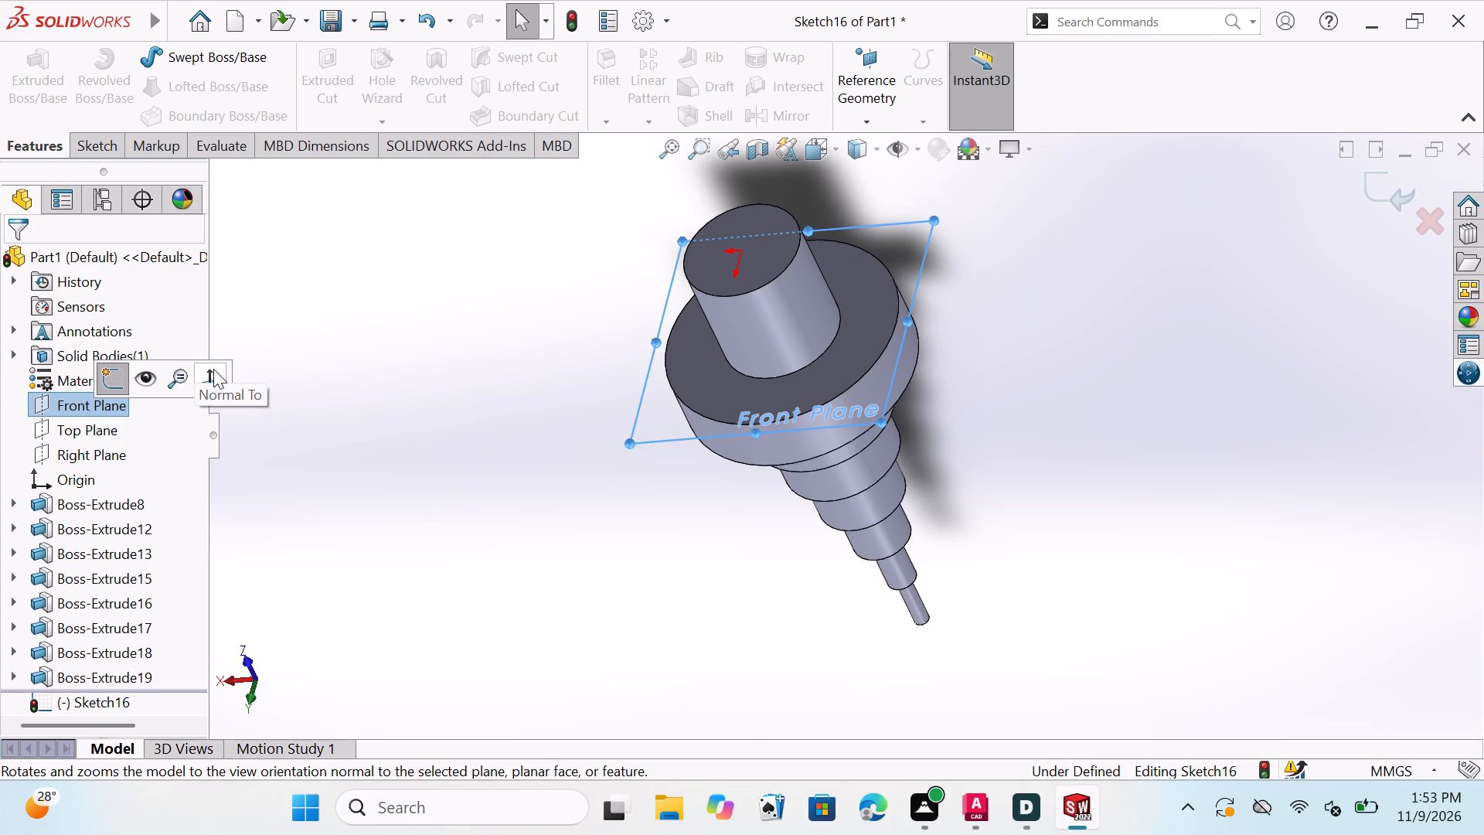
scroll(1132, 354, down, 1)
scroll(1132, 354, up, 1)
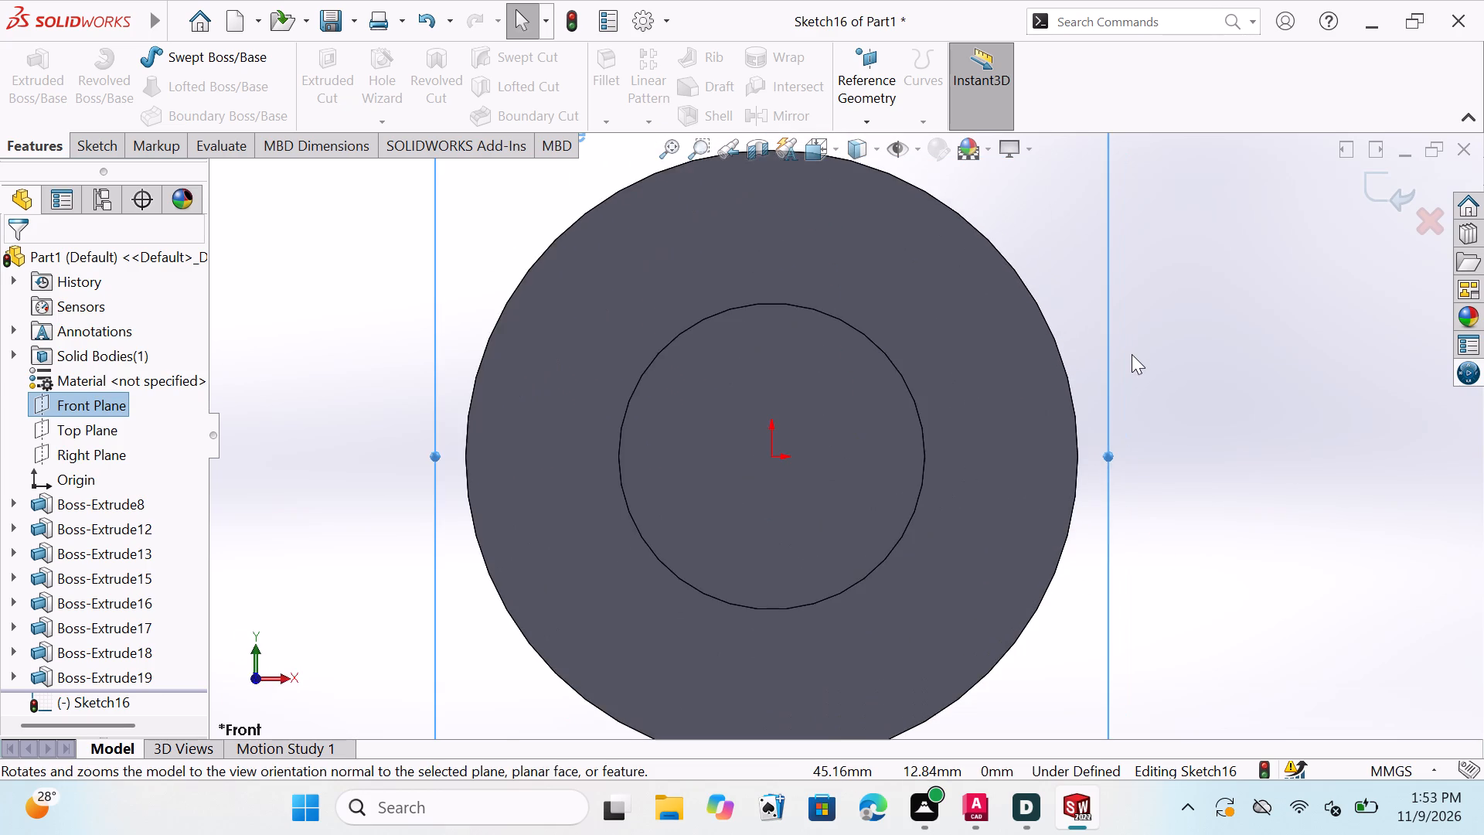
scroll(1117, 371, up, 2)
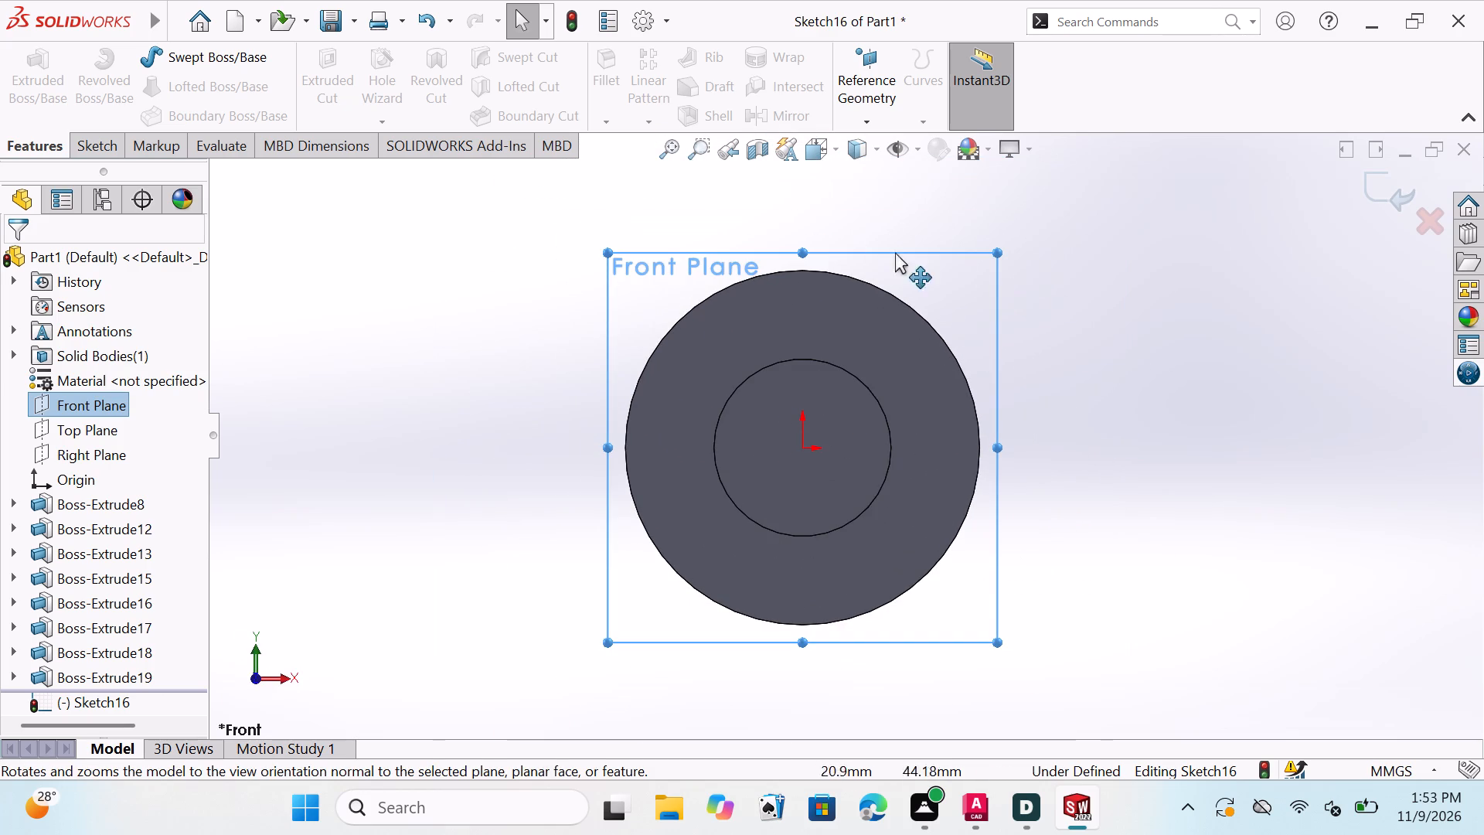
click(834, 141)
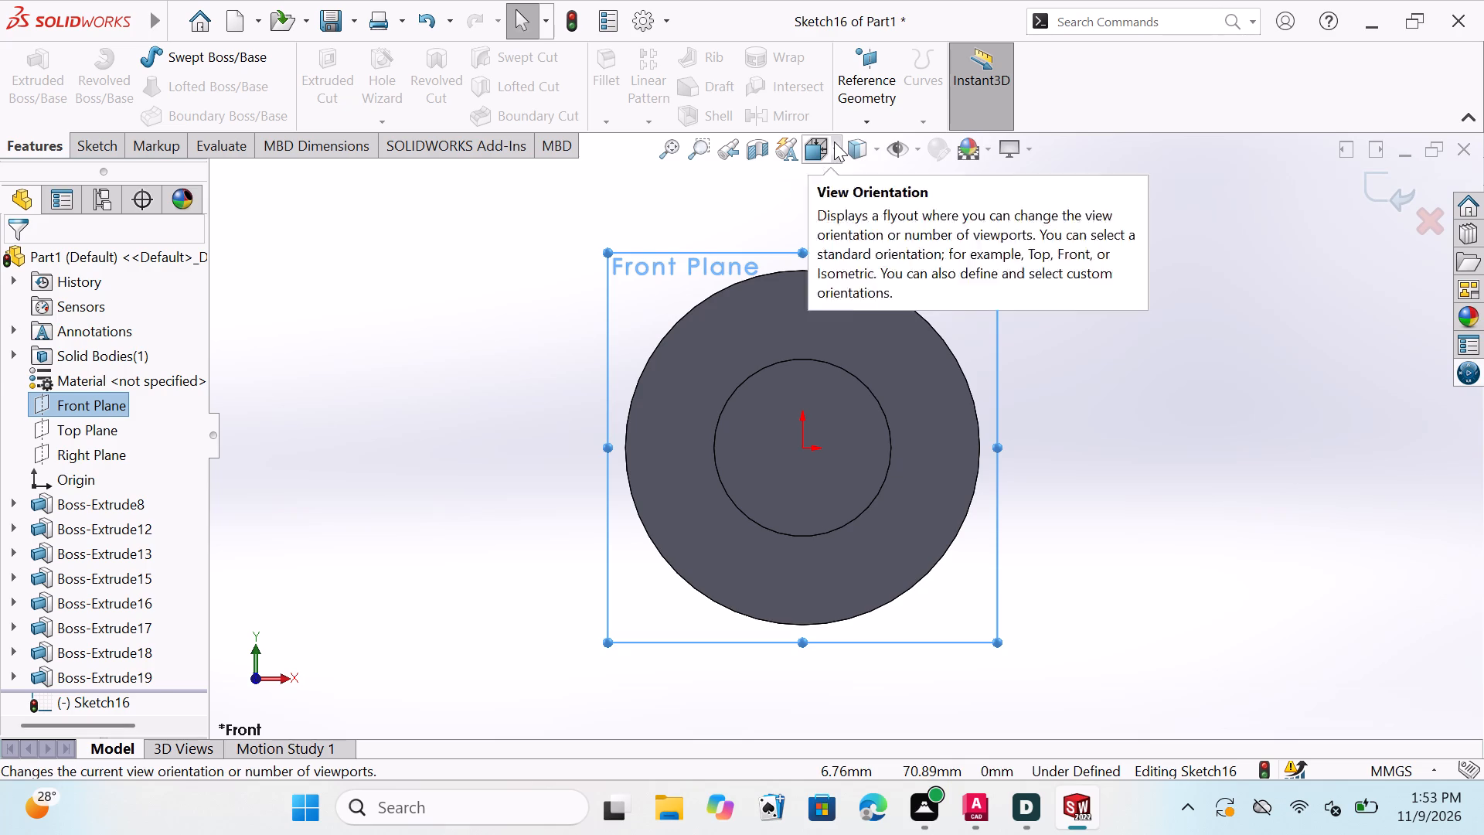
click(1083, 270)
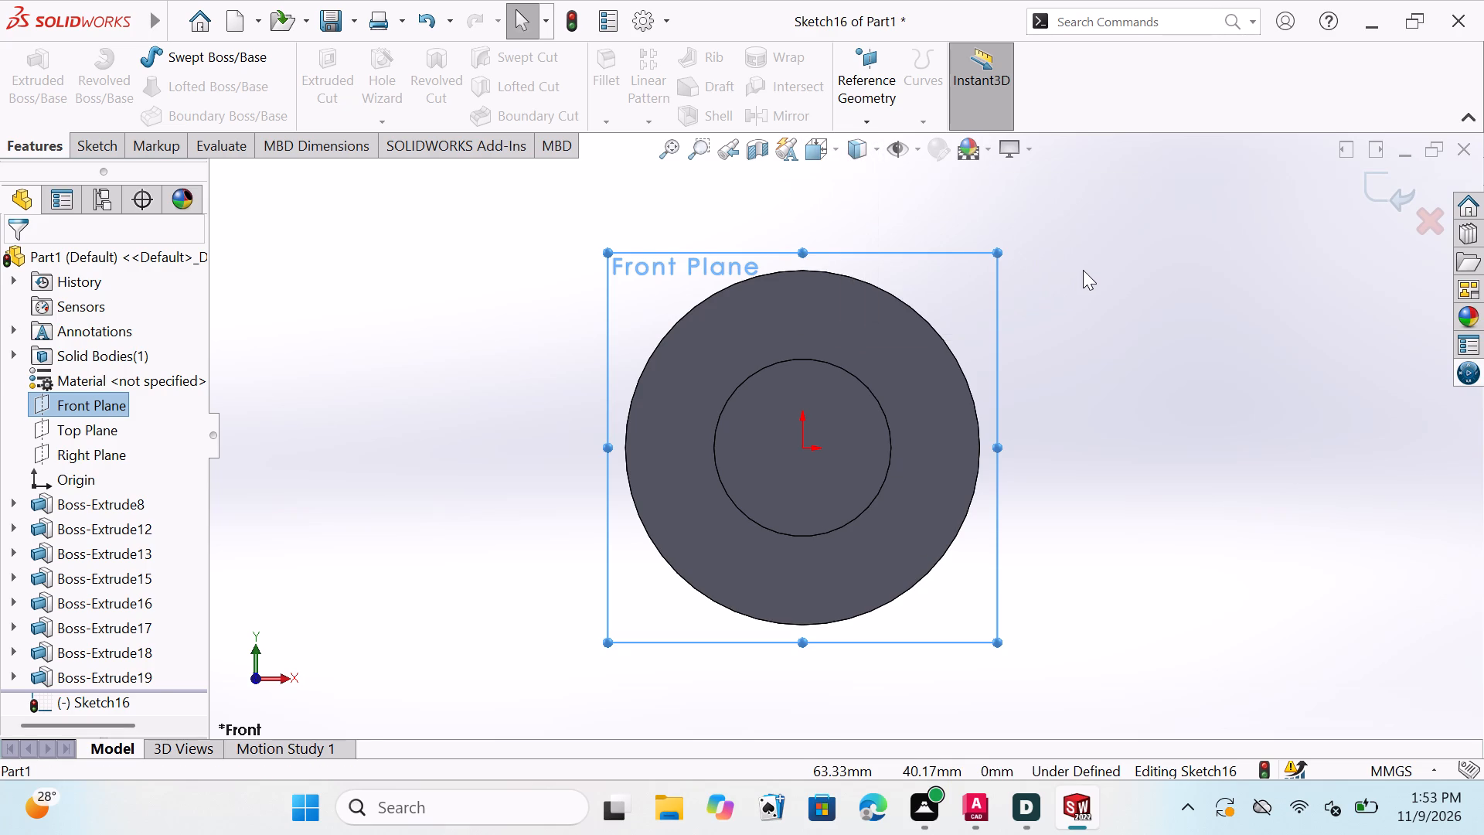
key(Escape)
key(Escape)
key(Escape)
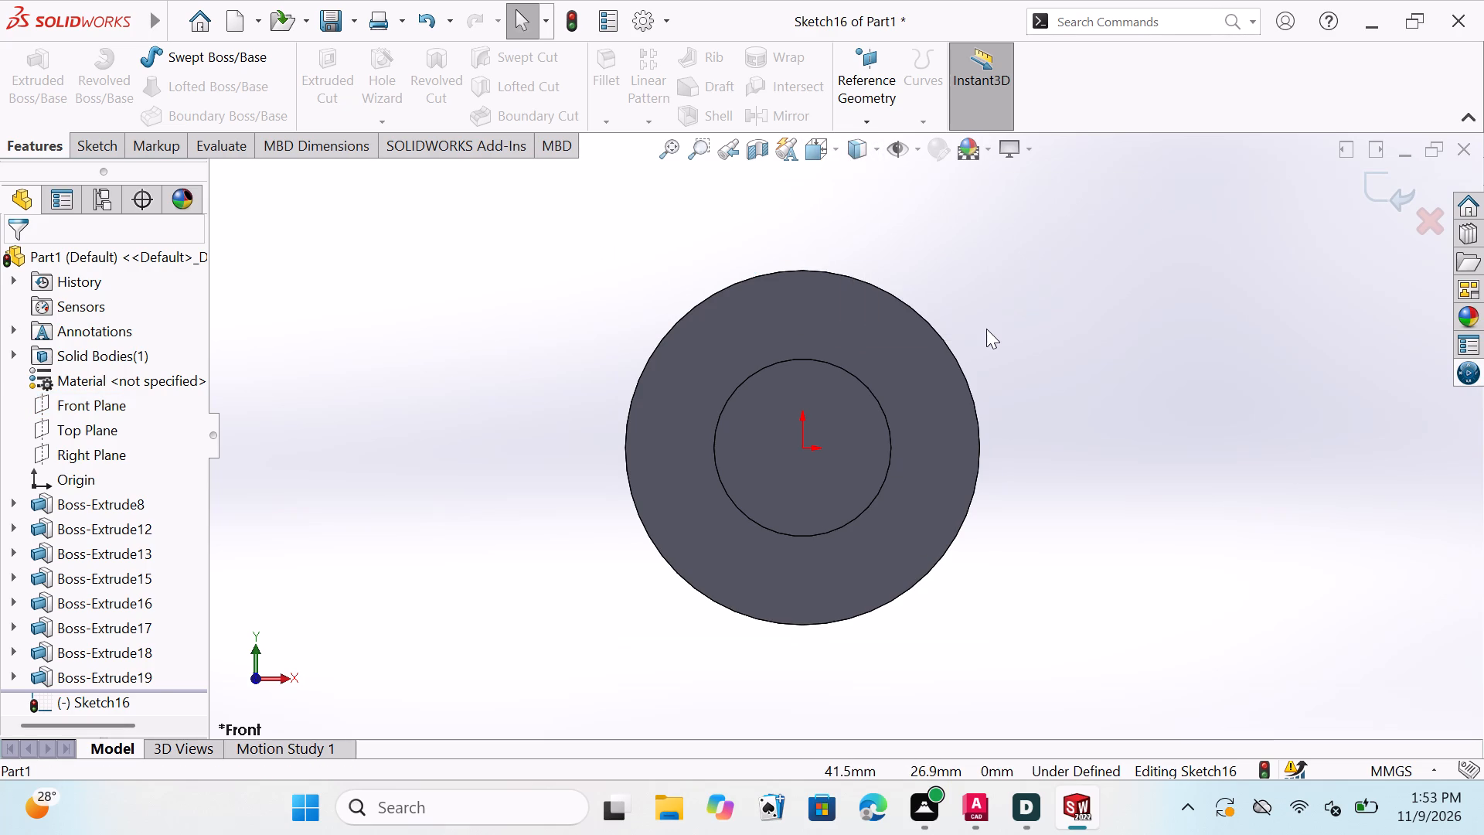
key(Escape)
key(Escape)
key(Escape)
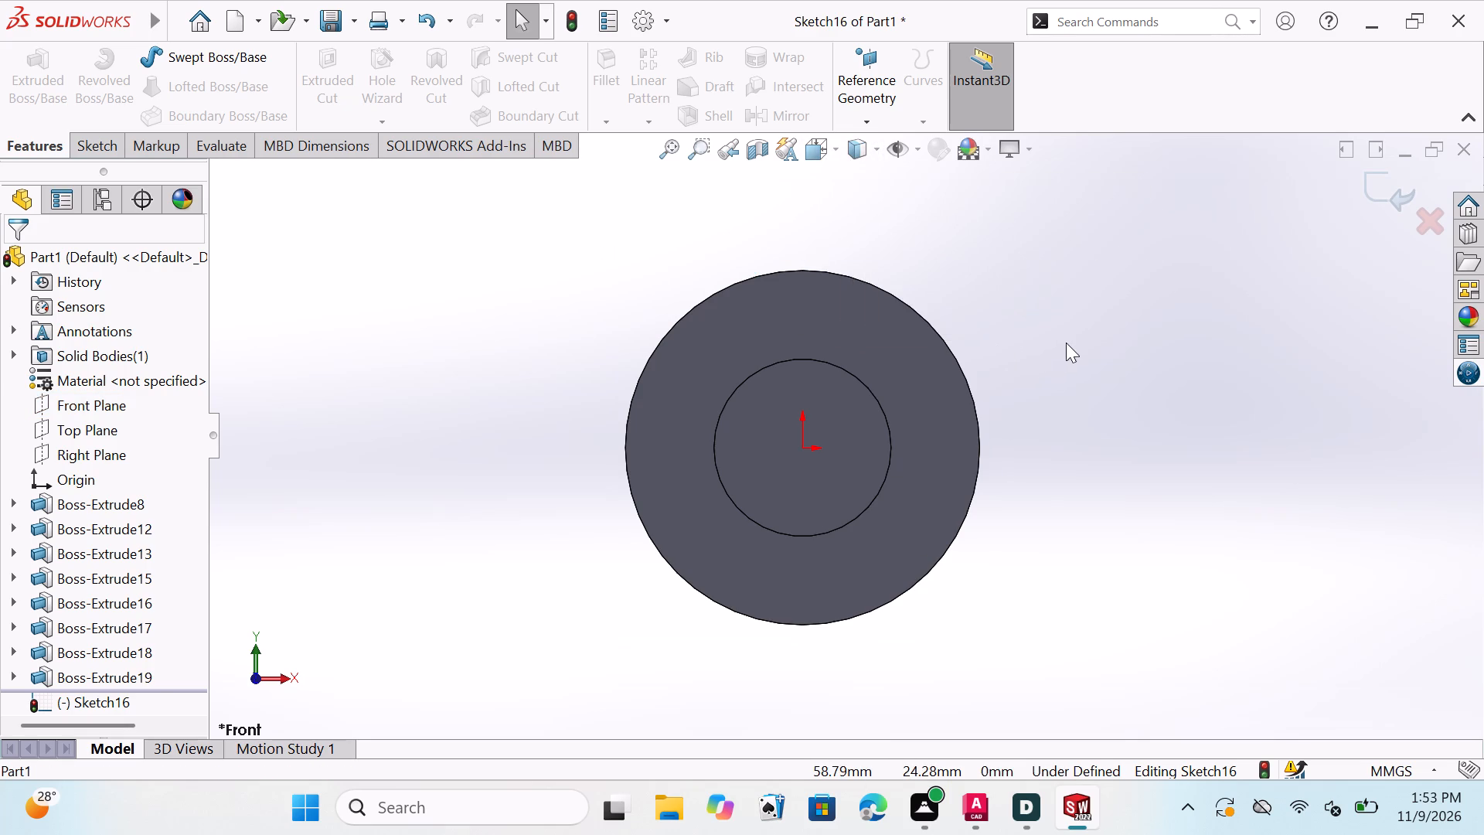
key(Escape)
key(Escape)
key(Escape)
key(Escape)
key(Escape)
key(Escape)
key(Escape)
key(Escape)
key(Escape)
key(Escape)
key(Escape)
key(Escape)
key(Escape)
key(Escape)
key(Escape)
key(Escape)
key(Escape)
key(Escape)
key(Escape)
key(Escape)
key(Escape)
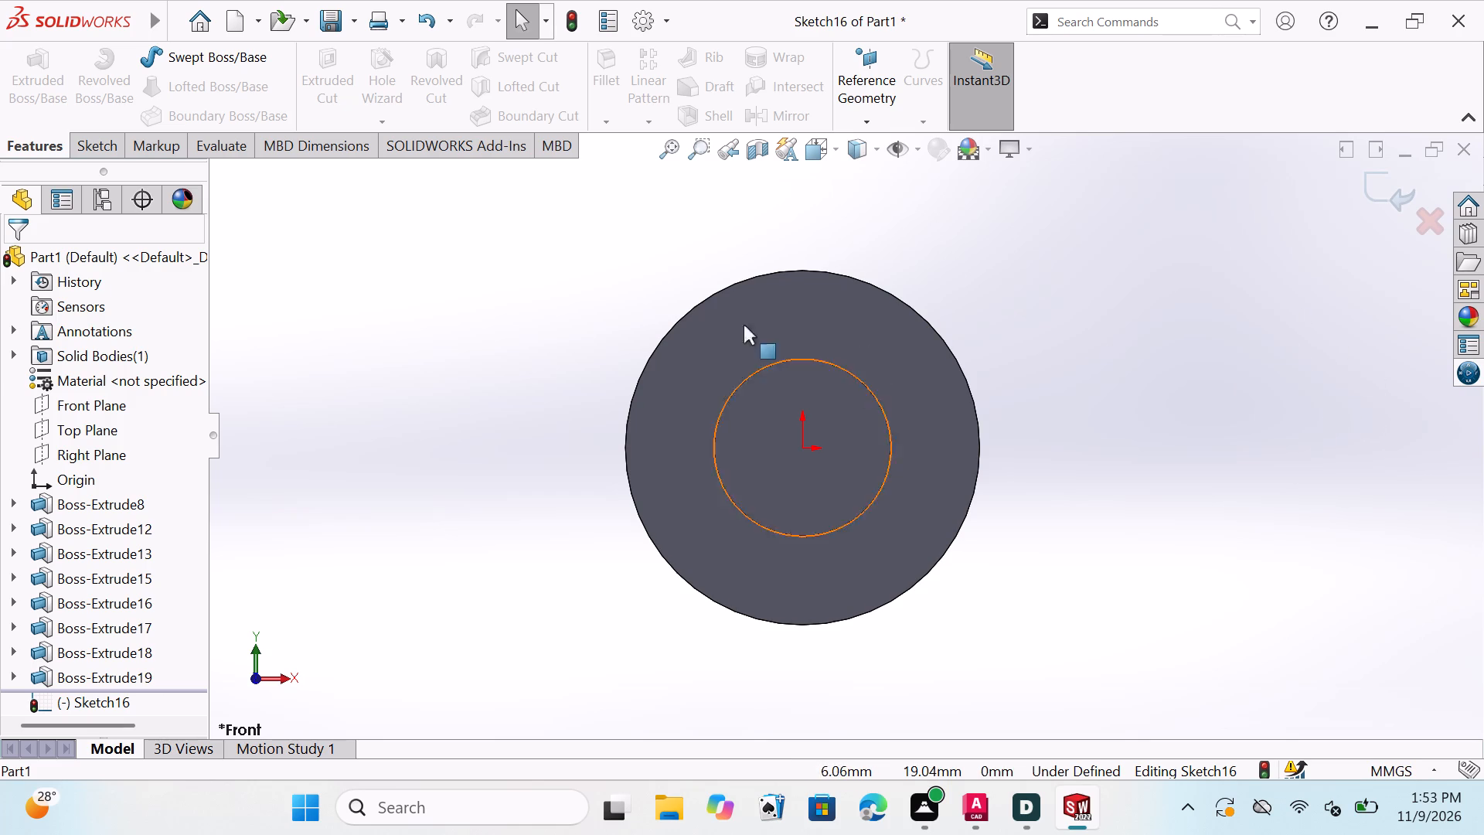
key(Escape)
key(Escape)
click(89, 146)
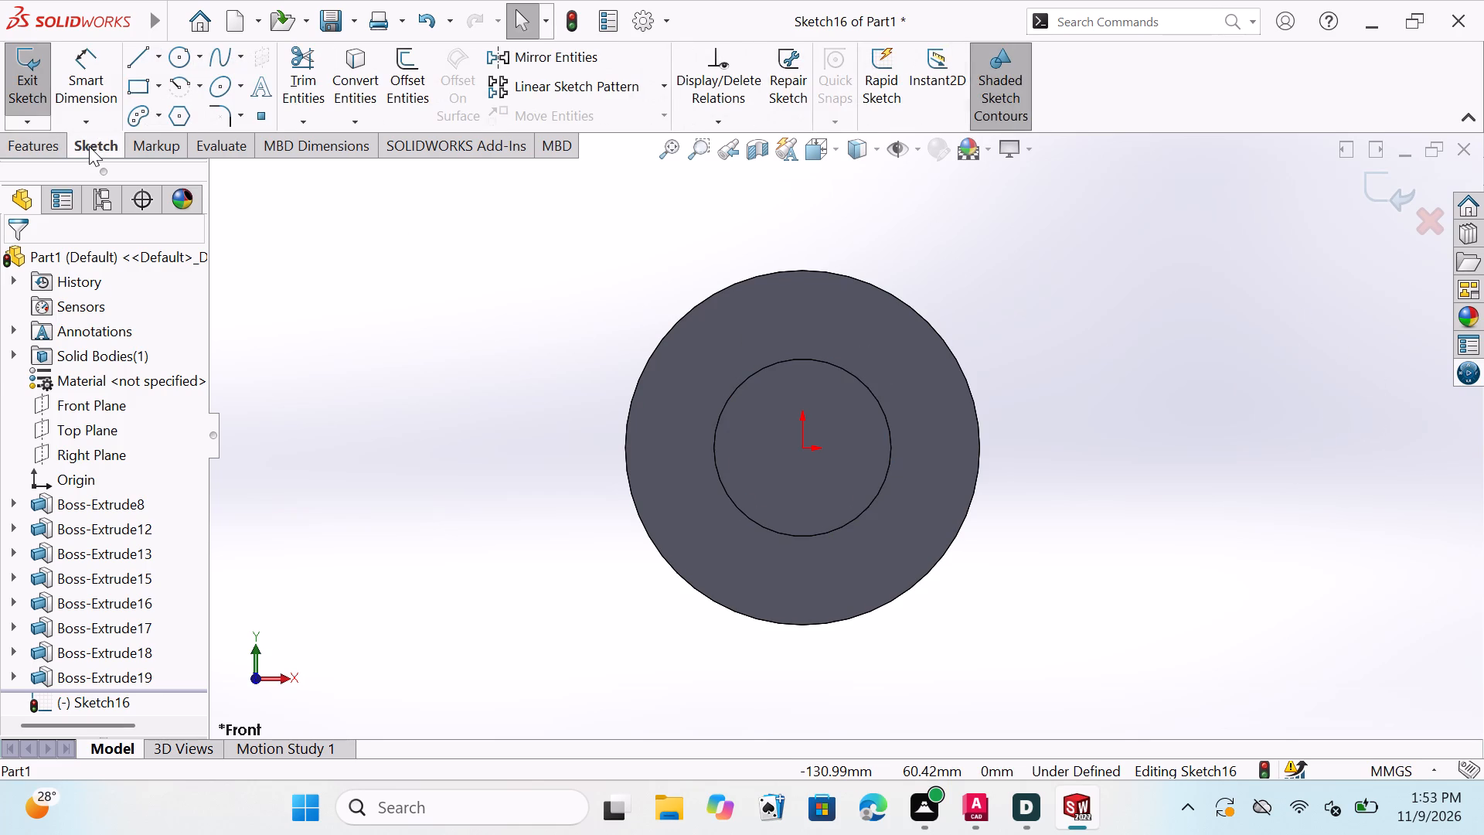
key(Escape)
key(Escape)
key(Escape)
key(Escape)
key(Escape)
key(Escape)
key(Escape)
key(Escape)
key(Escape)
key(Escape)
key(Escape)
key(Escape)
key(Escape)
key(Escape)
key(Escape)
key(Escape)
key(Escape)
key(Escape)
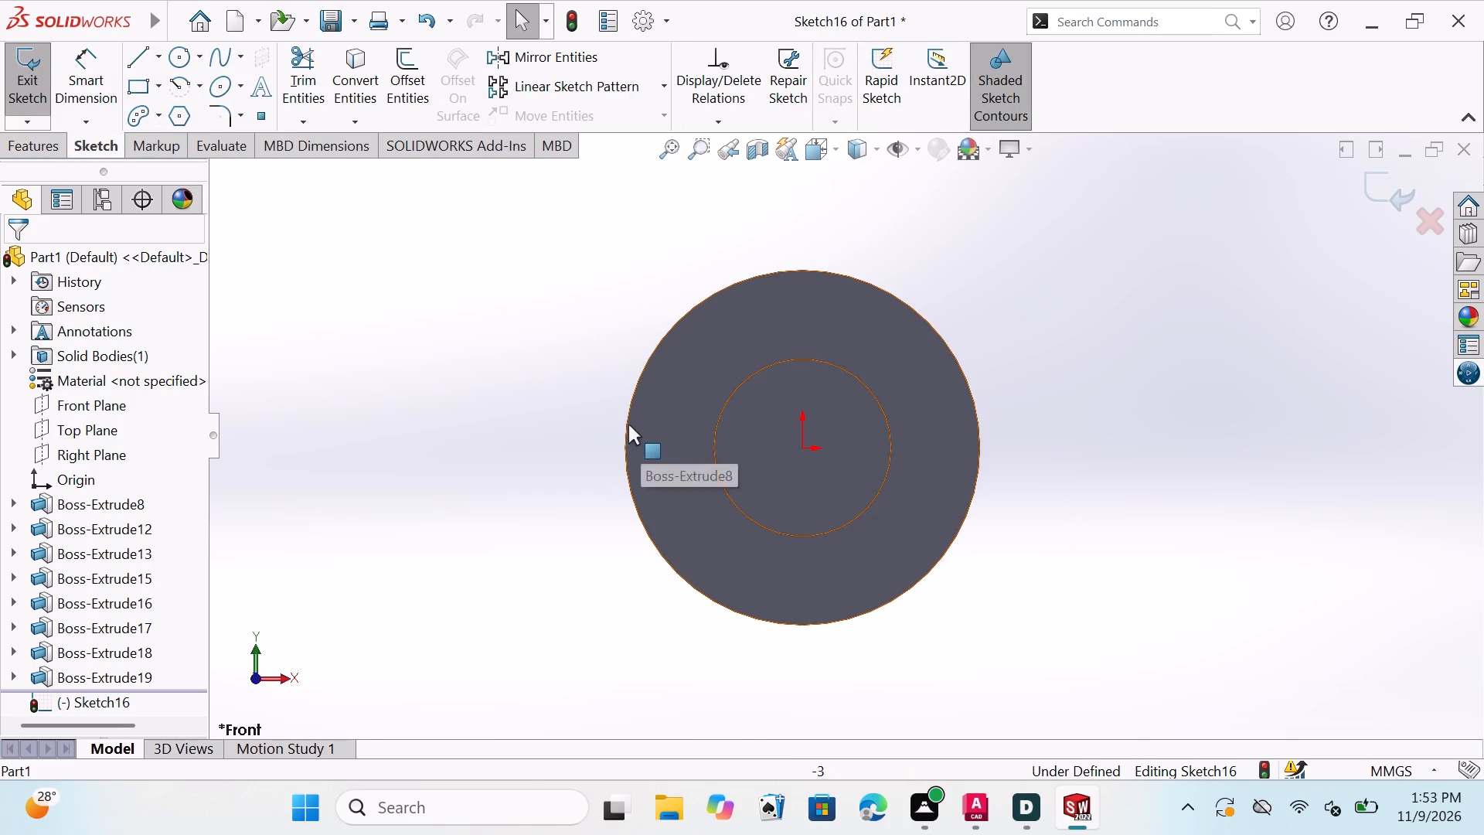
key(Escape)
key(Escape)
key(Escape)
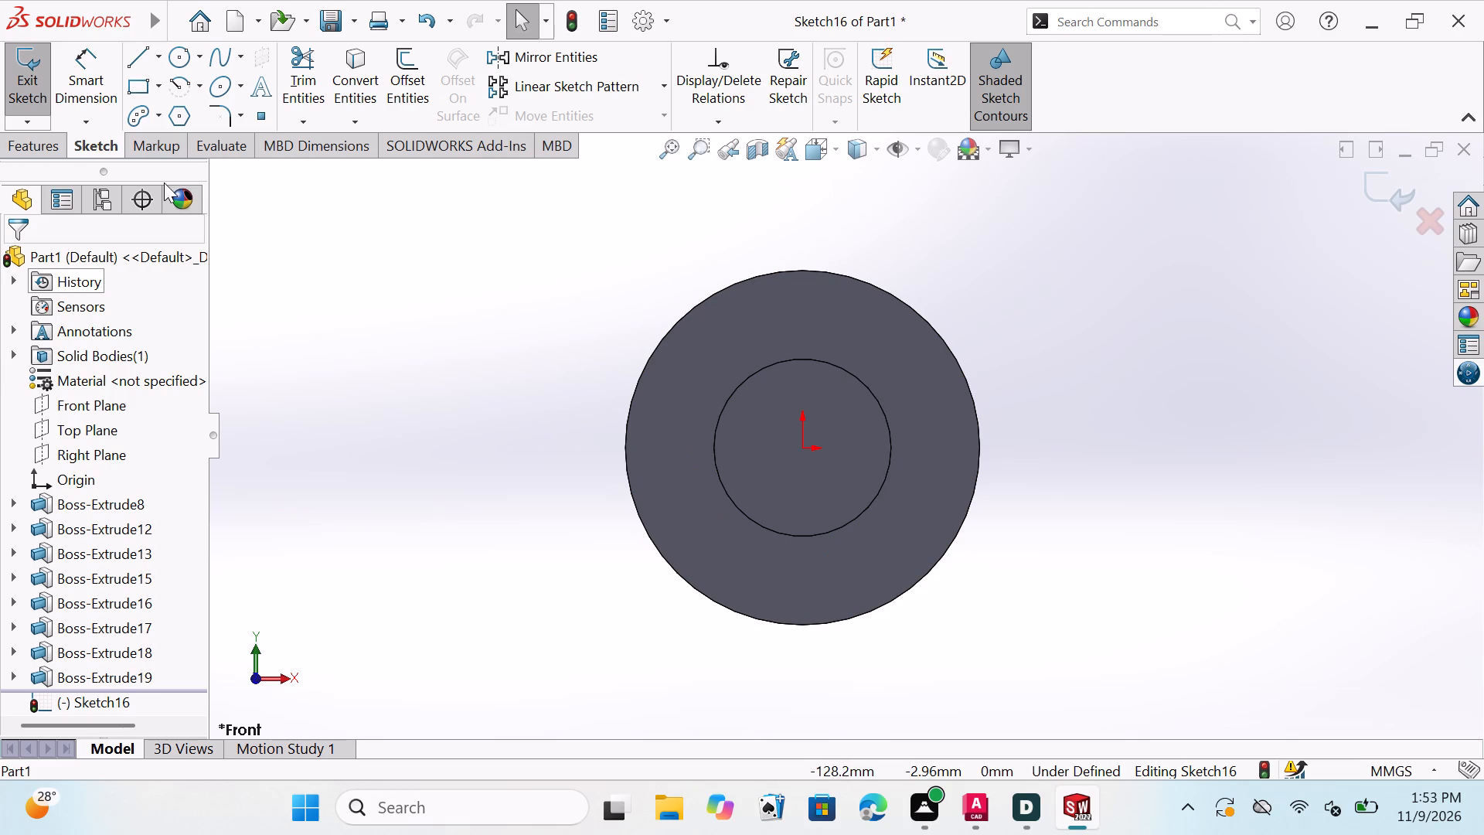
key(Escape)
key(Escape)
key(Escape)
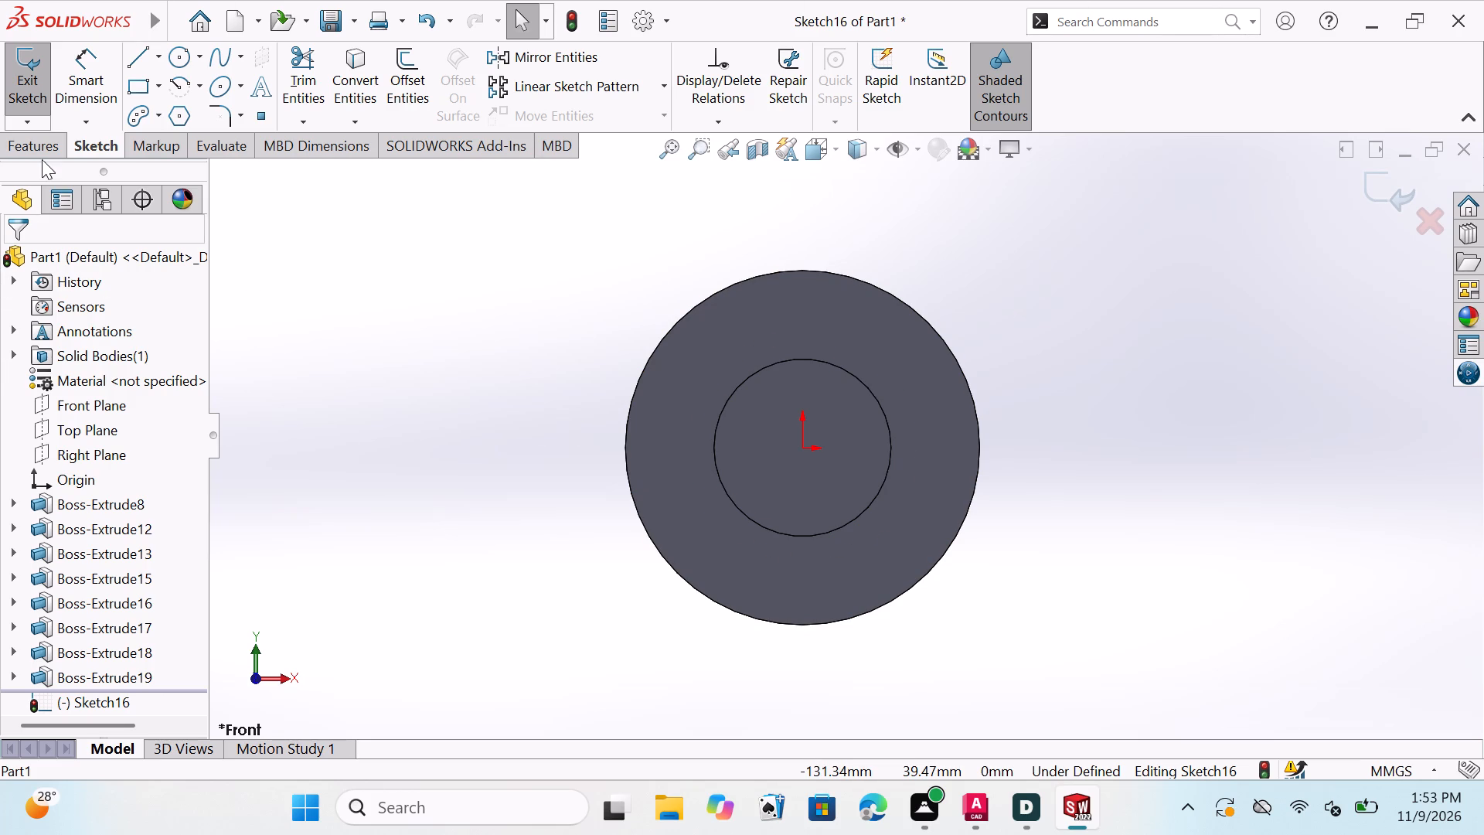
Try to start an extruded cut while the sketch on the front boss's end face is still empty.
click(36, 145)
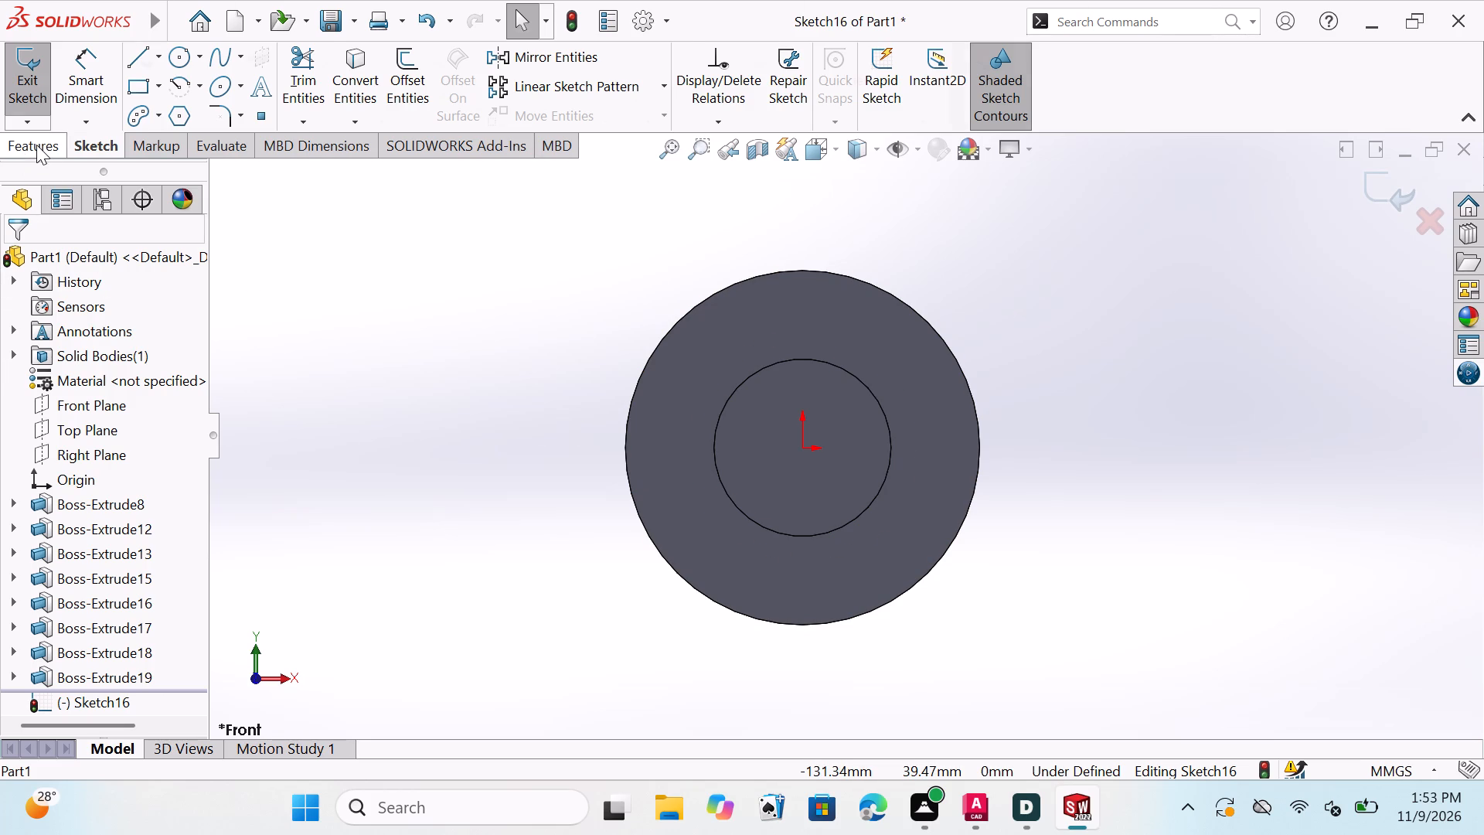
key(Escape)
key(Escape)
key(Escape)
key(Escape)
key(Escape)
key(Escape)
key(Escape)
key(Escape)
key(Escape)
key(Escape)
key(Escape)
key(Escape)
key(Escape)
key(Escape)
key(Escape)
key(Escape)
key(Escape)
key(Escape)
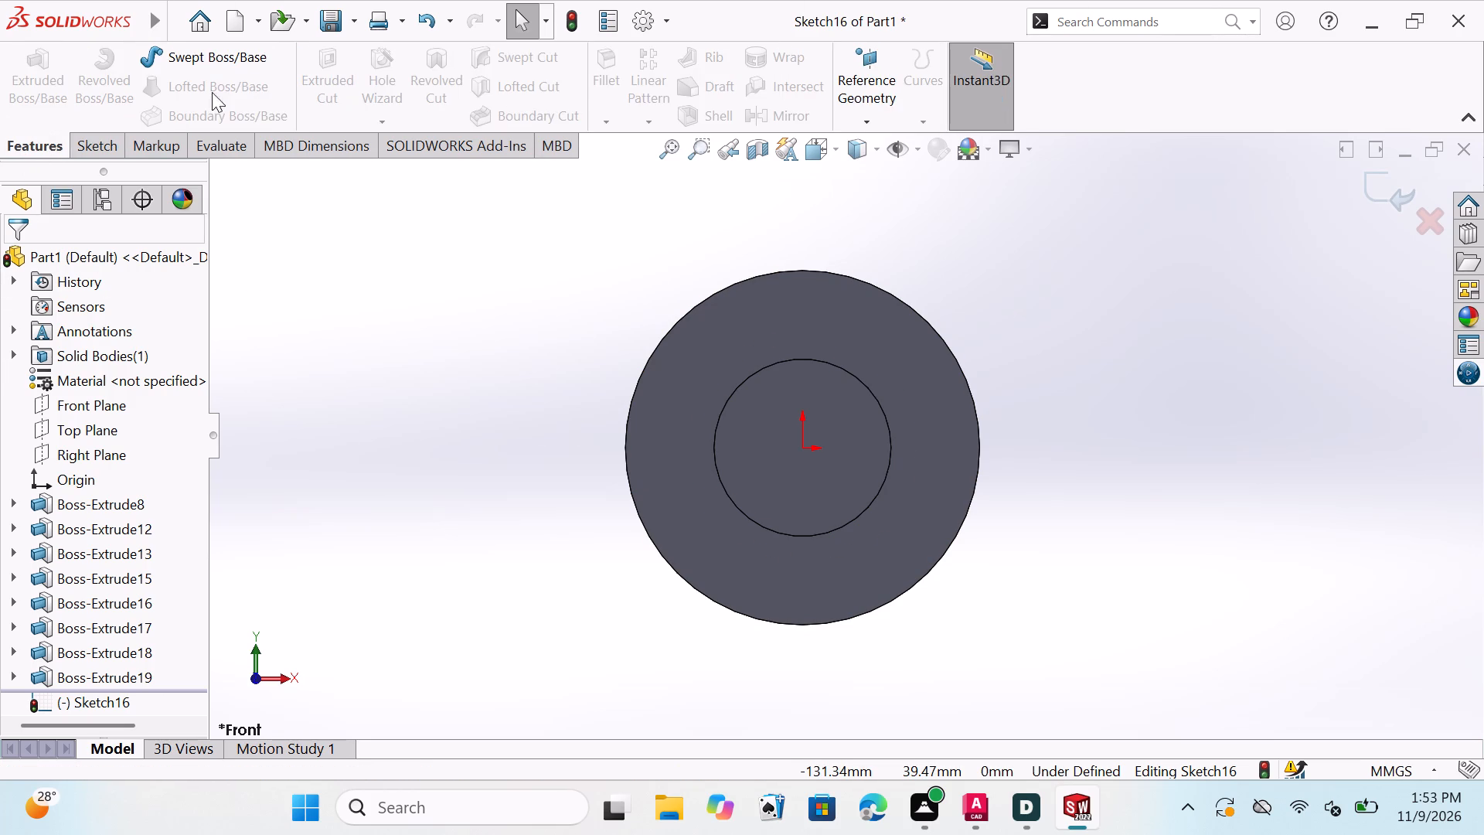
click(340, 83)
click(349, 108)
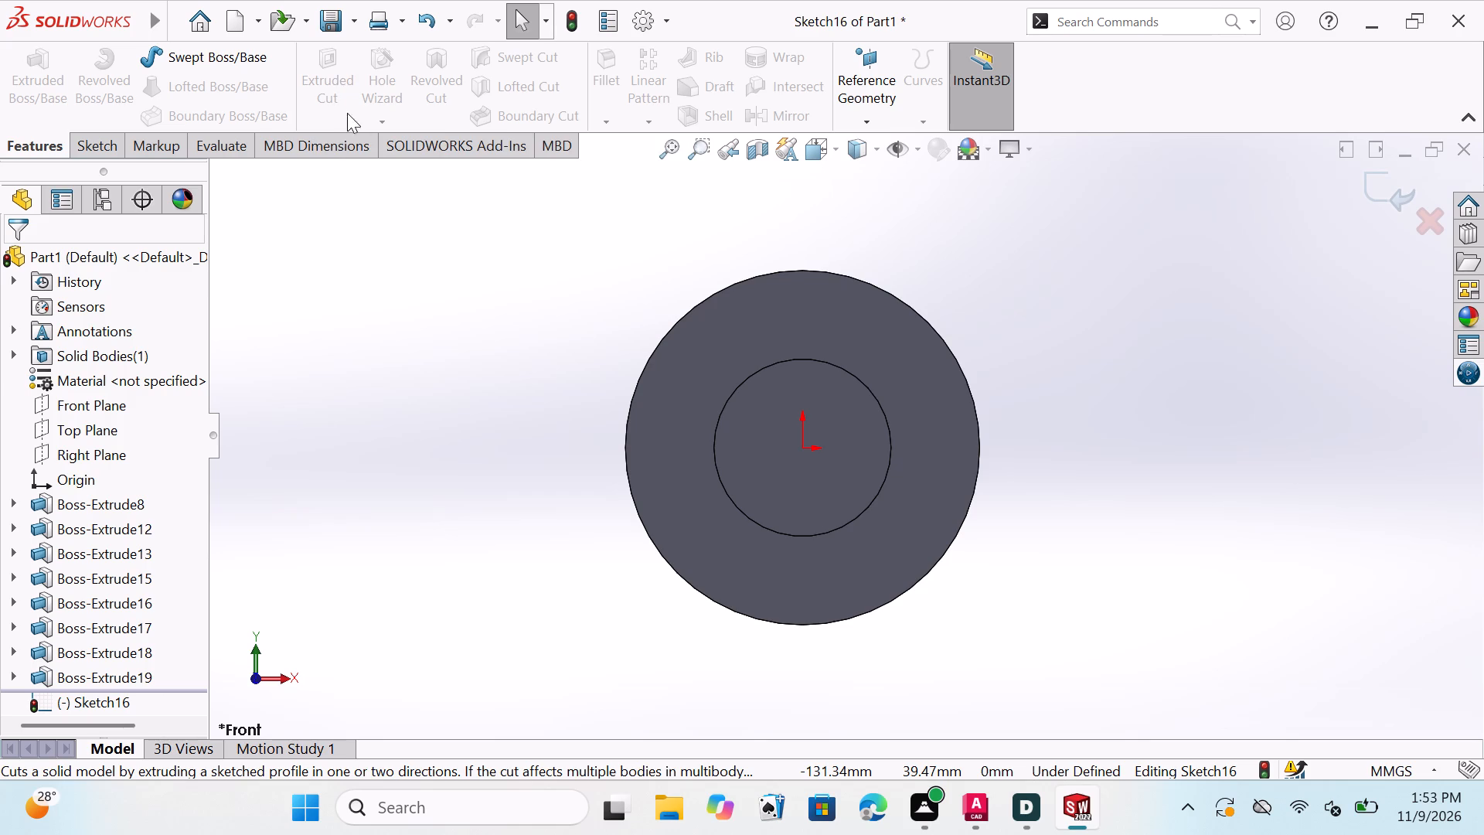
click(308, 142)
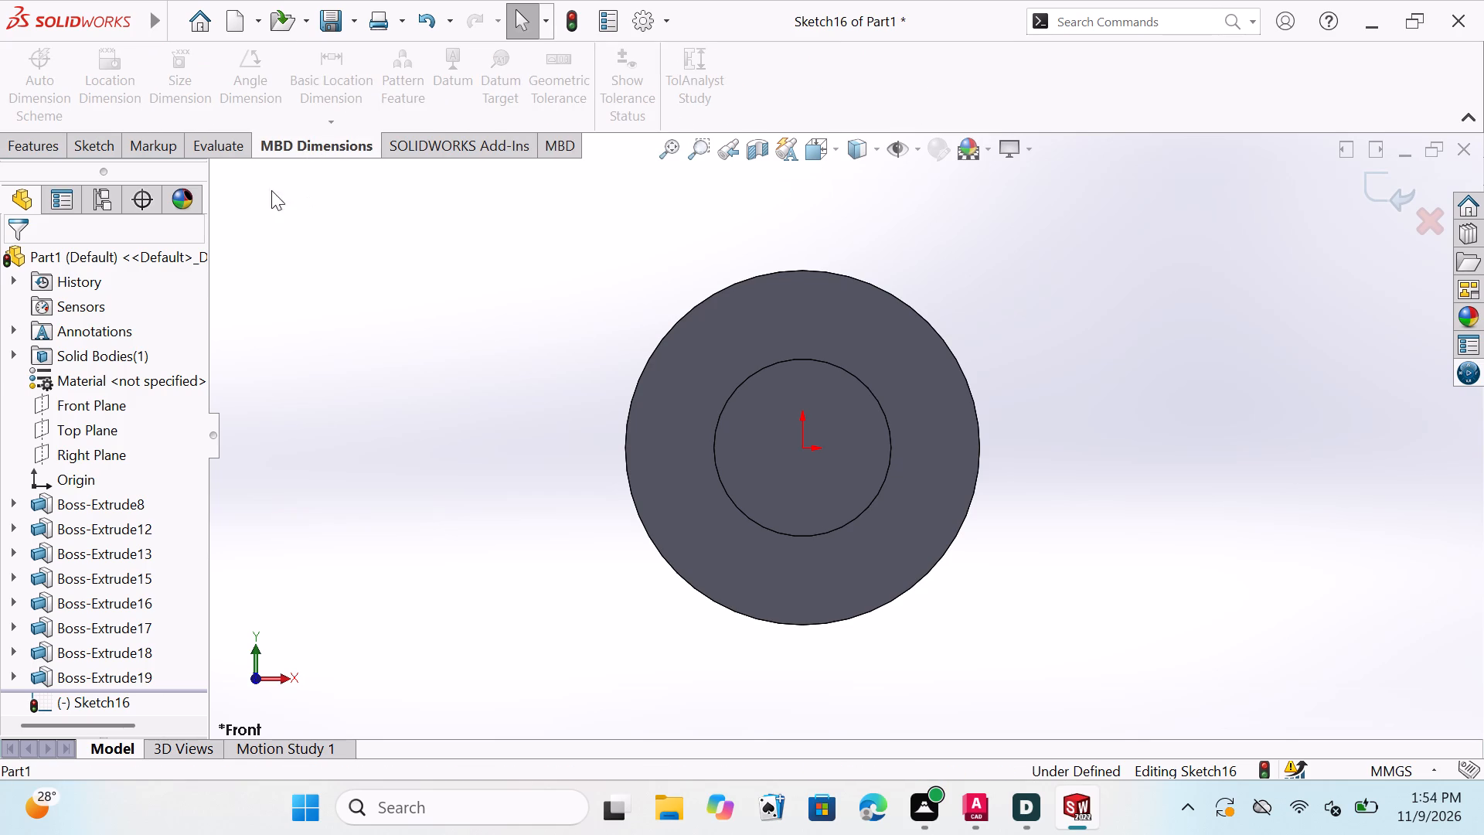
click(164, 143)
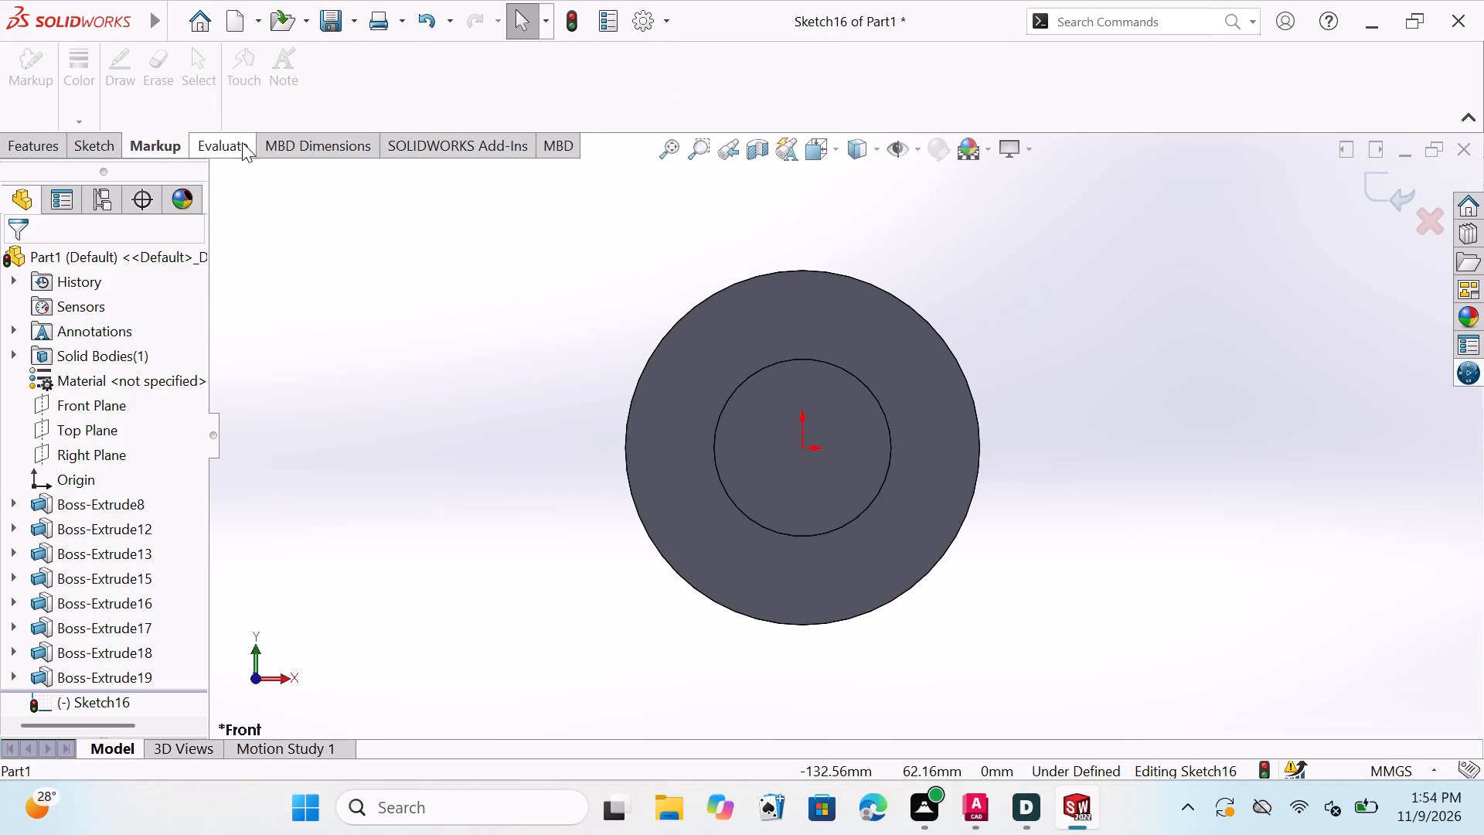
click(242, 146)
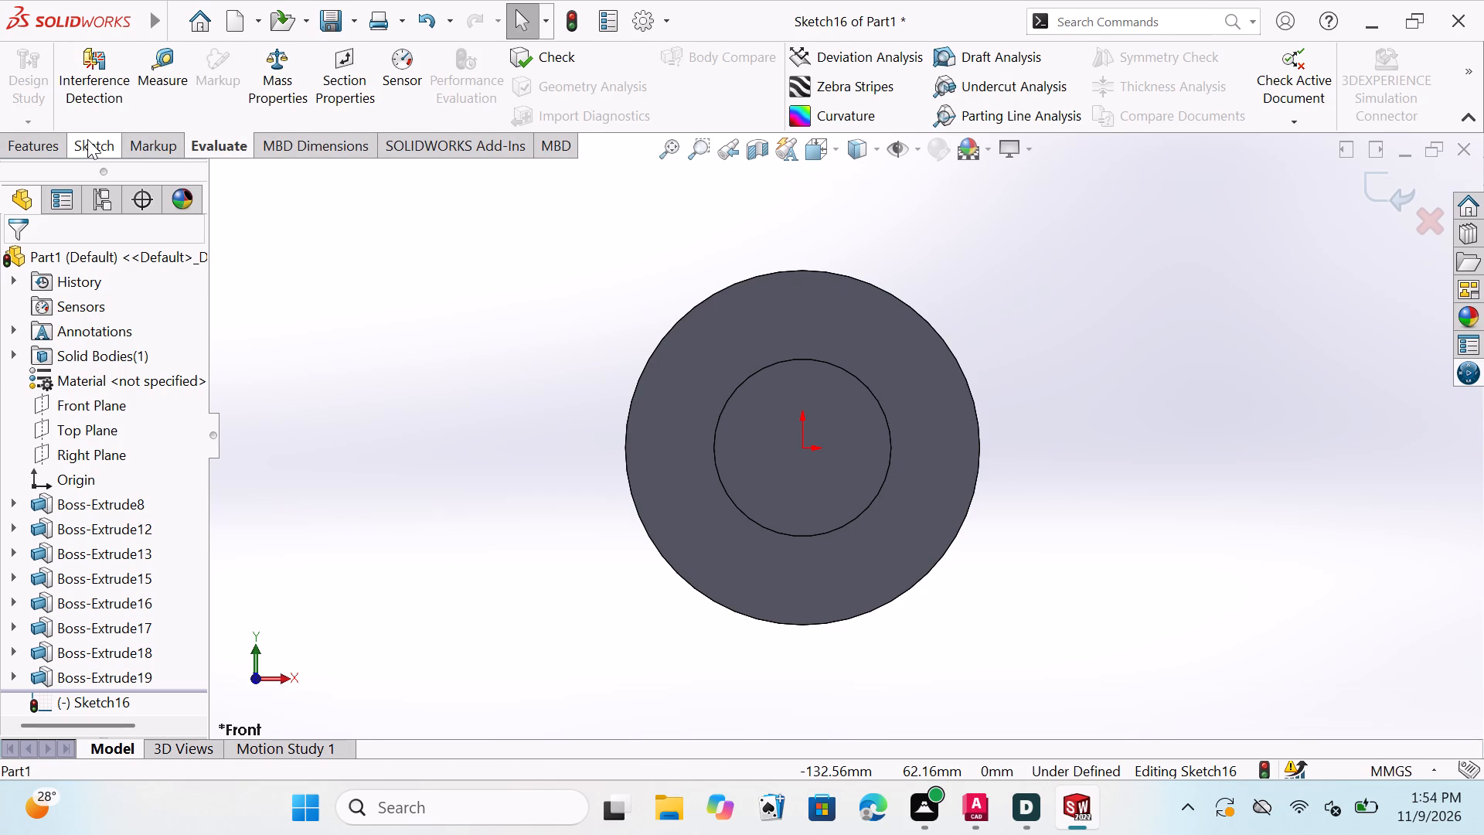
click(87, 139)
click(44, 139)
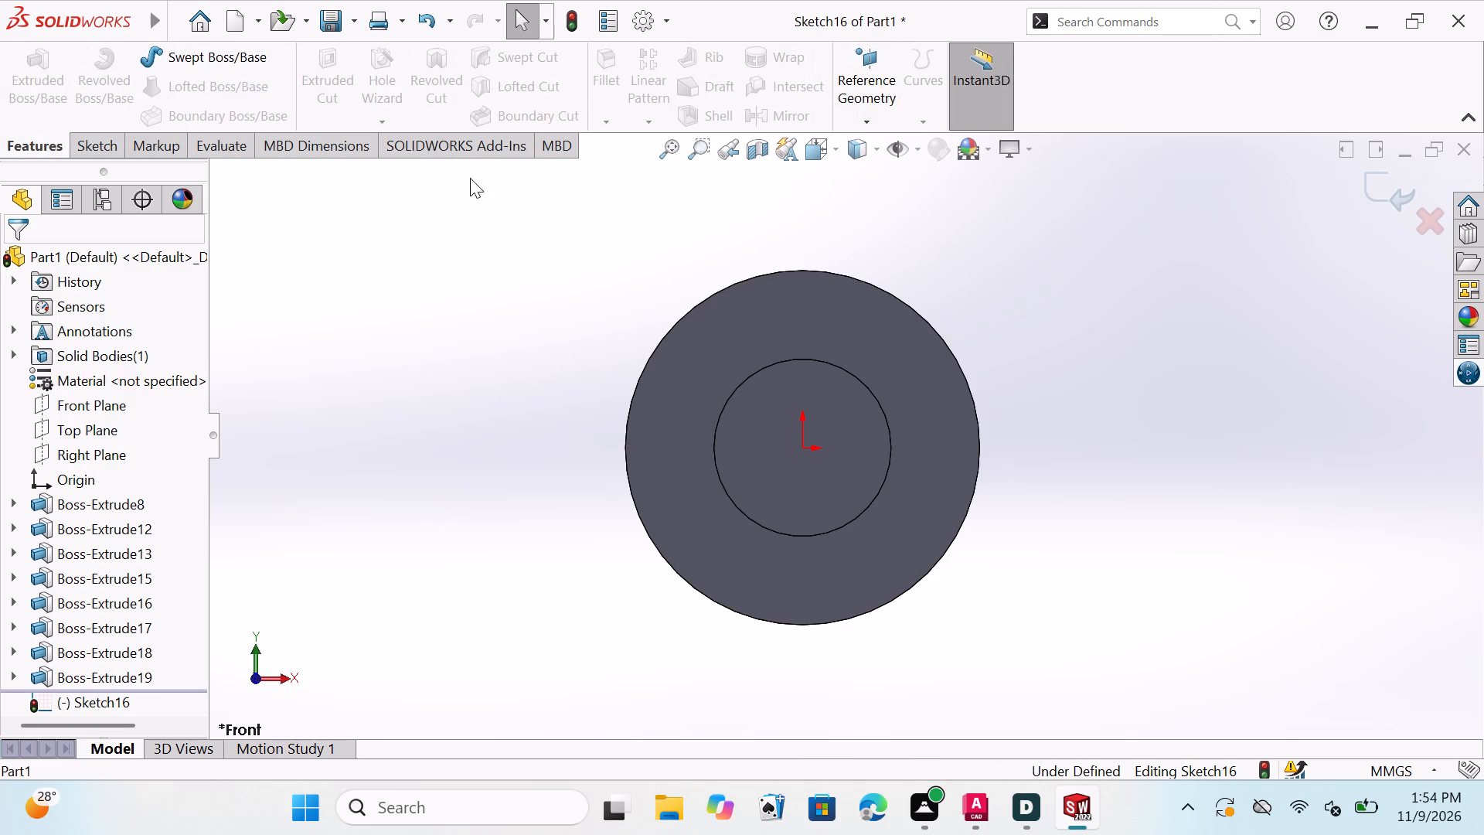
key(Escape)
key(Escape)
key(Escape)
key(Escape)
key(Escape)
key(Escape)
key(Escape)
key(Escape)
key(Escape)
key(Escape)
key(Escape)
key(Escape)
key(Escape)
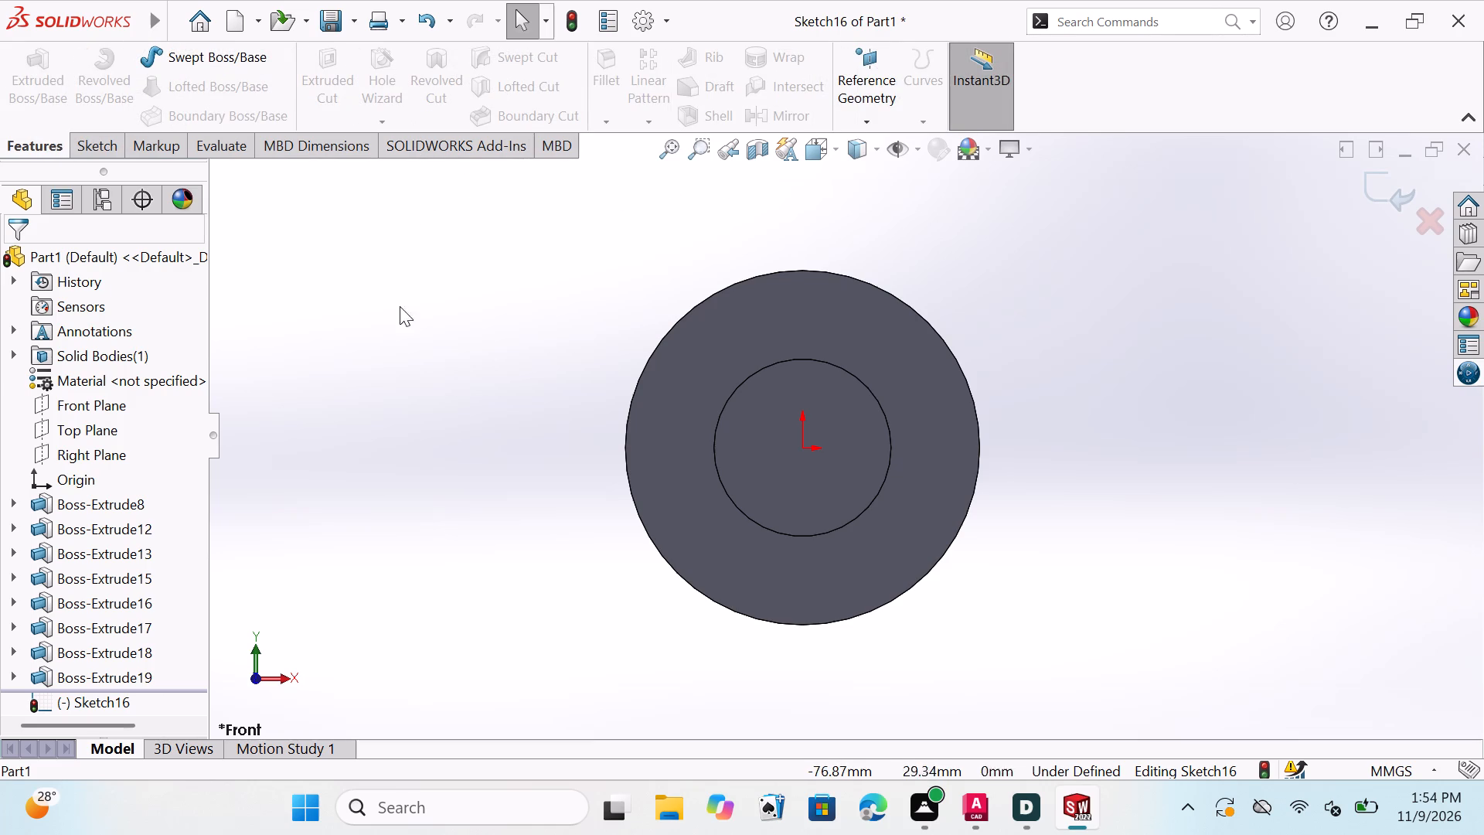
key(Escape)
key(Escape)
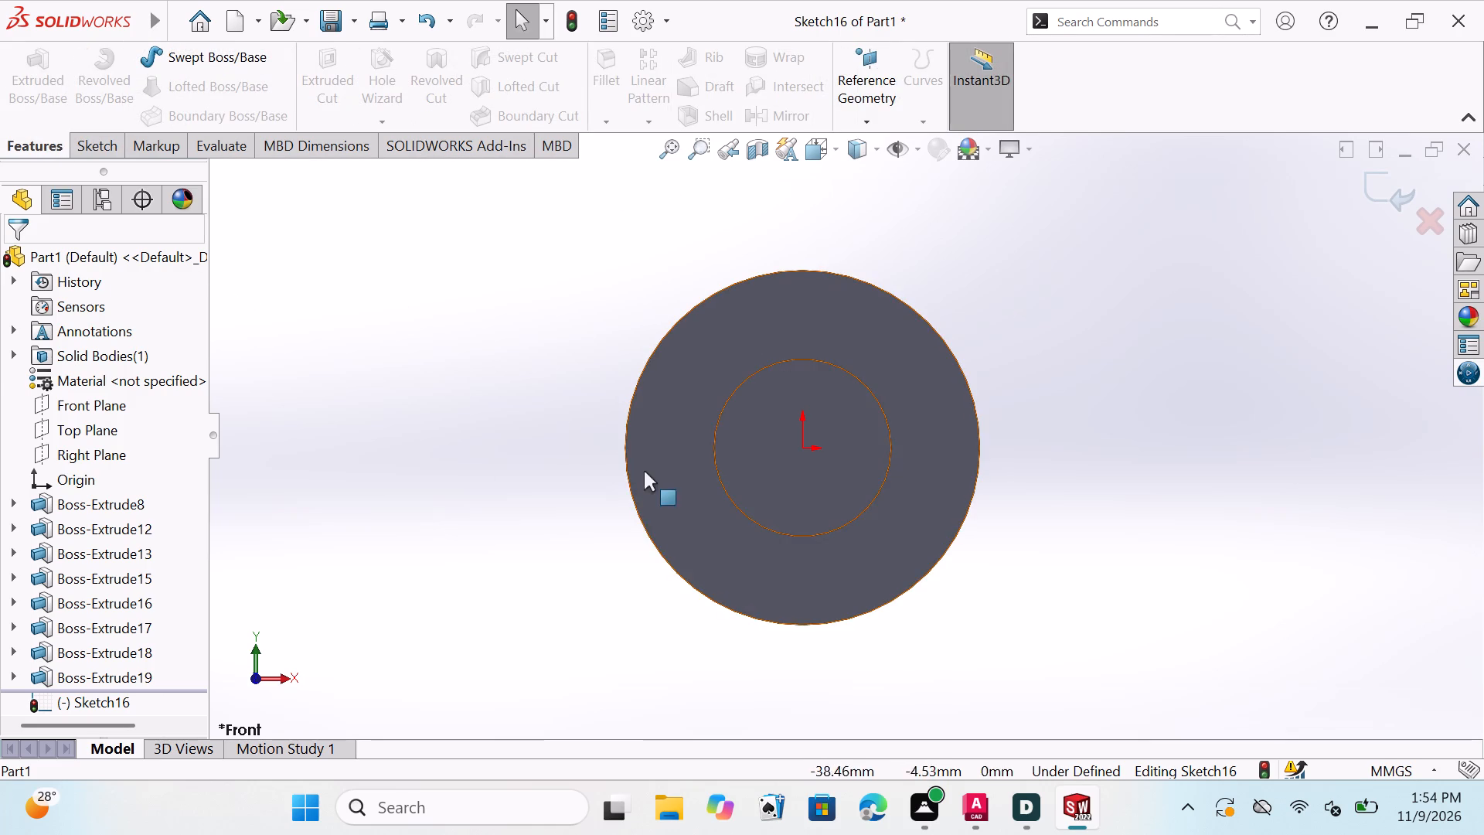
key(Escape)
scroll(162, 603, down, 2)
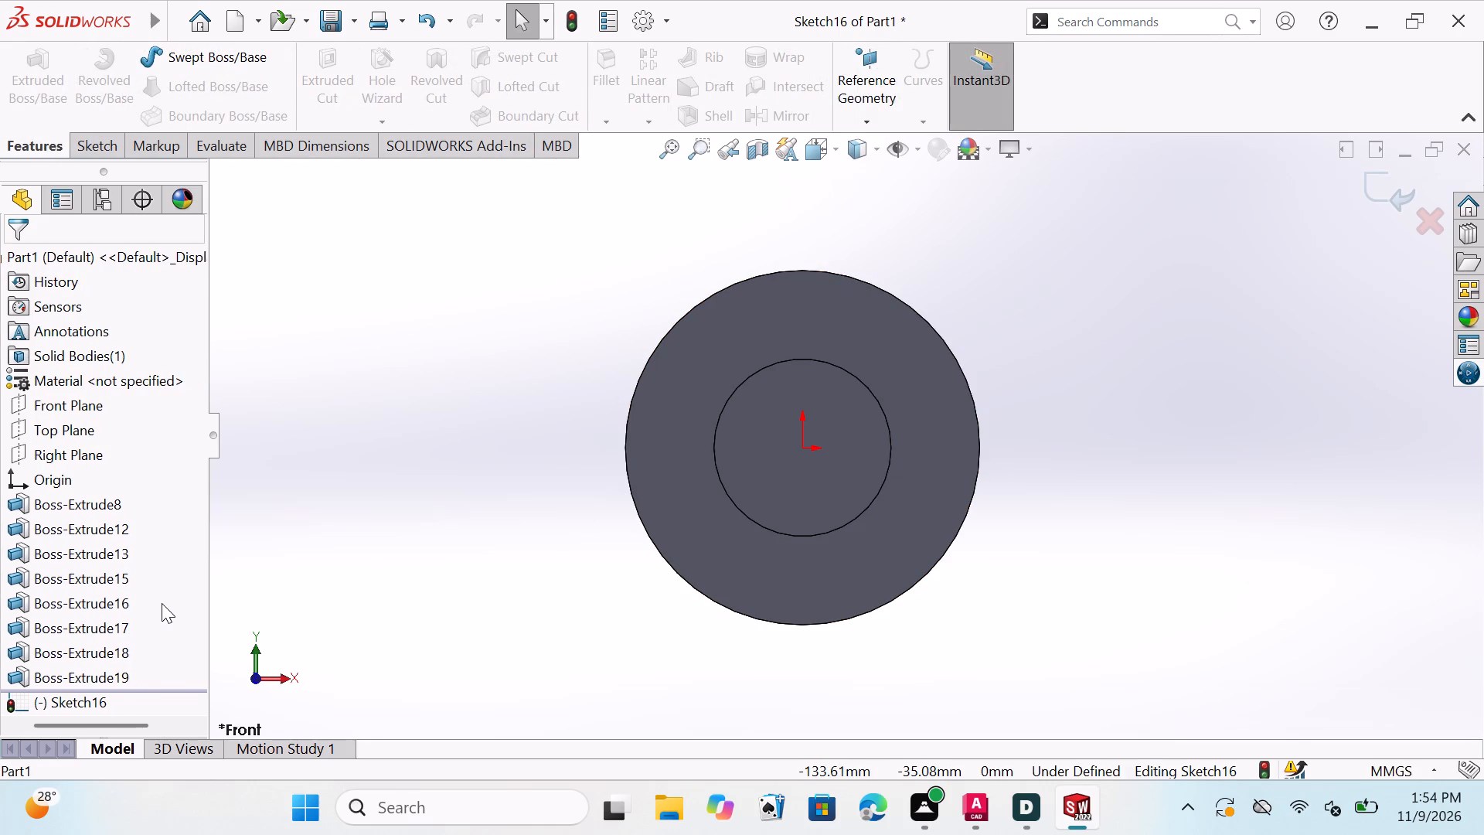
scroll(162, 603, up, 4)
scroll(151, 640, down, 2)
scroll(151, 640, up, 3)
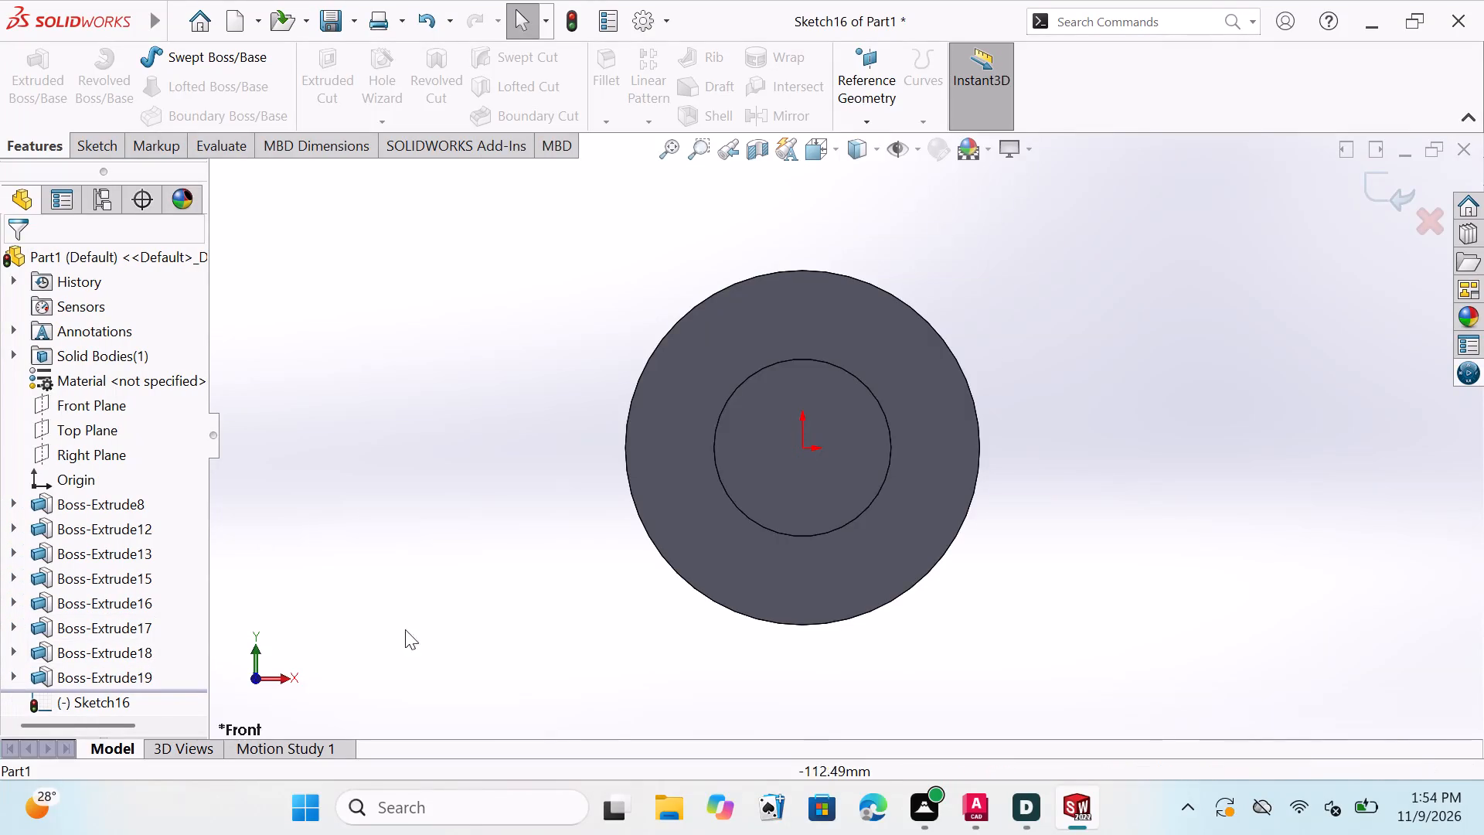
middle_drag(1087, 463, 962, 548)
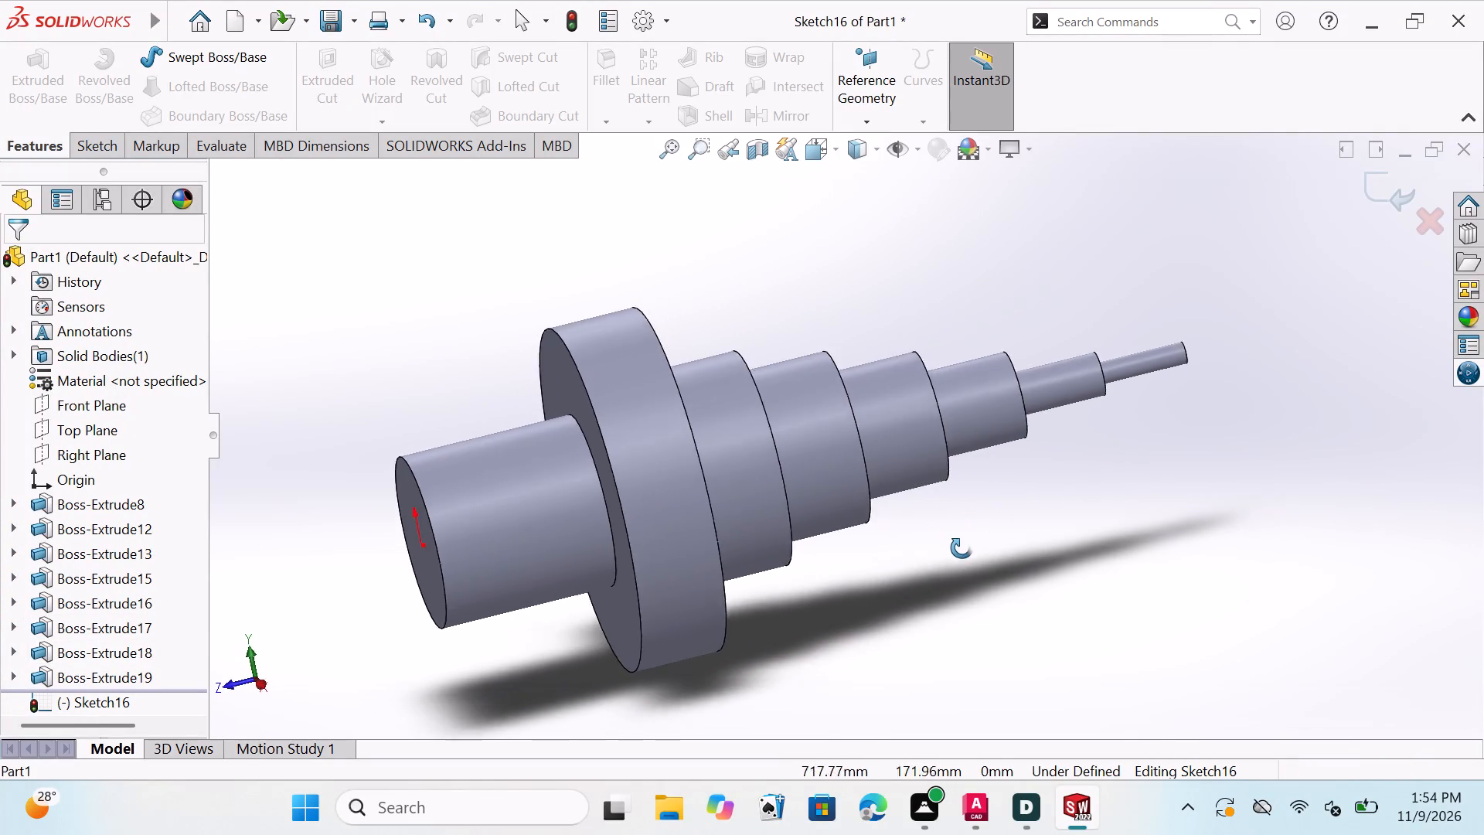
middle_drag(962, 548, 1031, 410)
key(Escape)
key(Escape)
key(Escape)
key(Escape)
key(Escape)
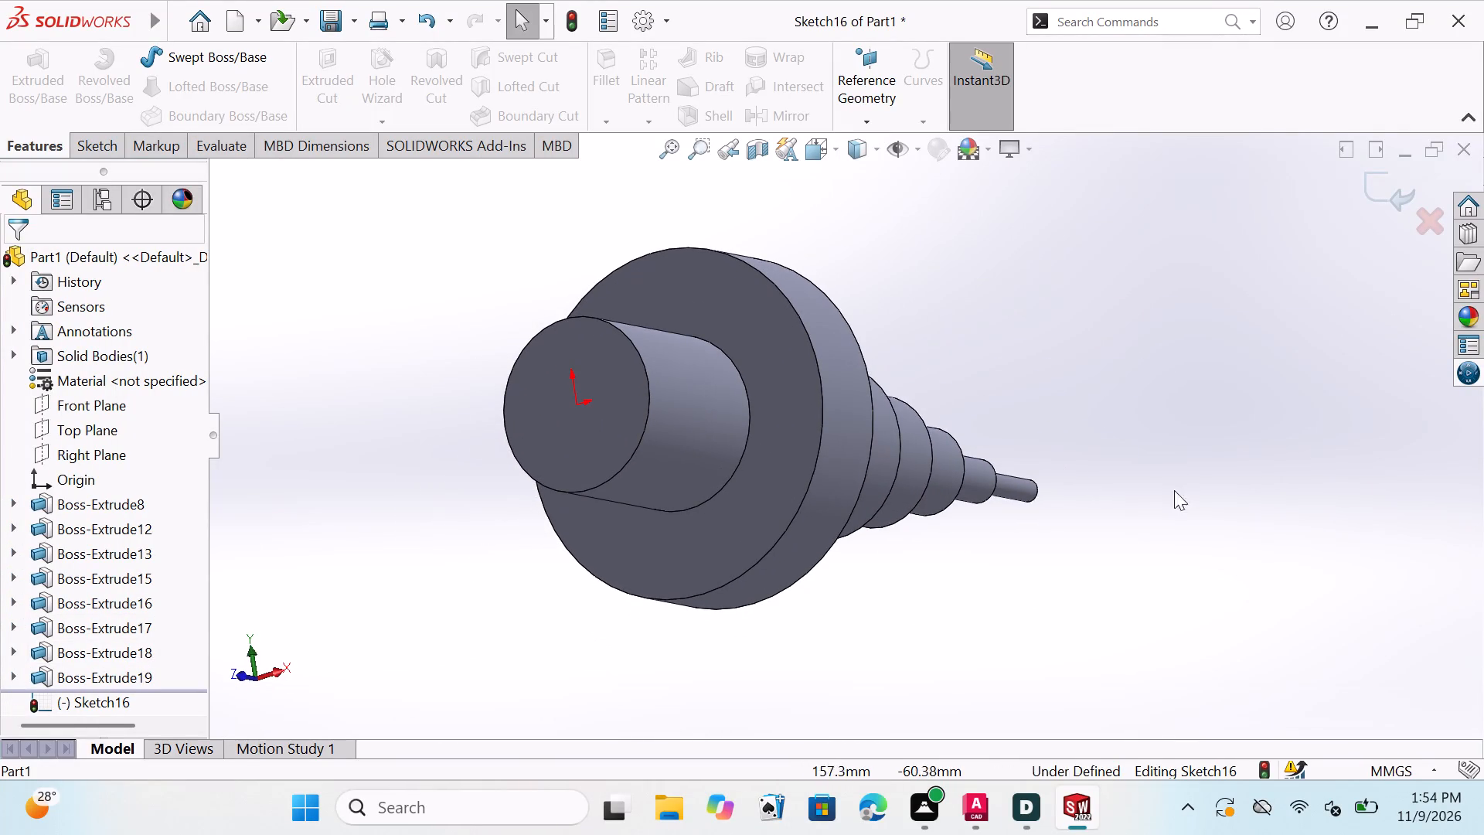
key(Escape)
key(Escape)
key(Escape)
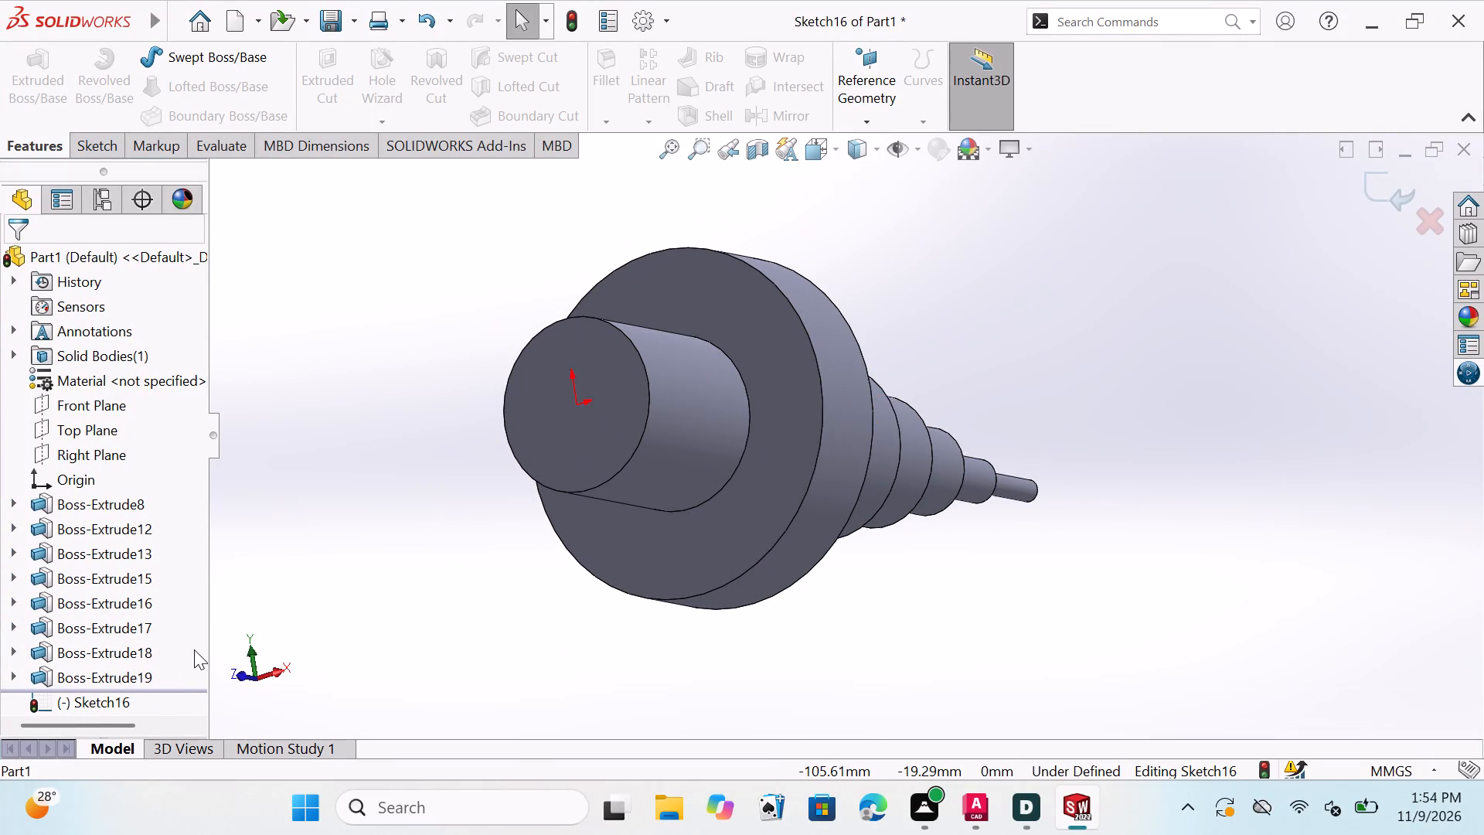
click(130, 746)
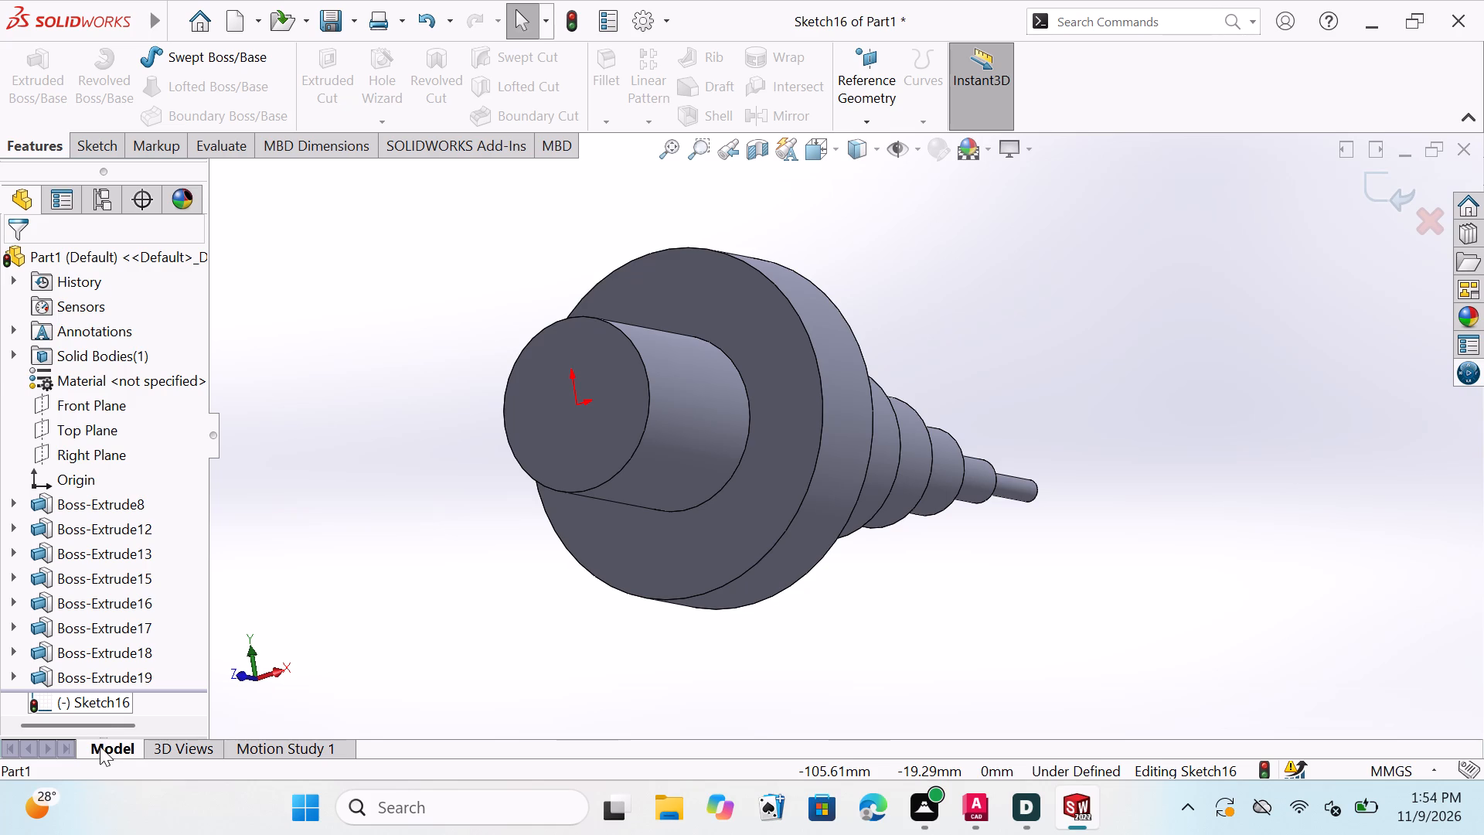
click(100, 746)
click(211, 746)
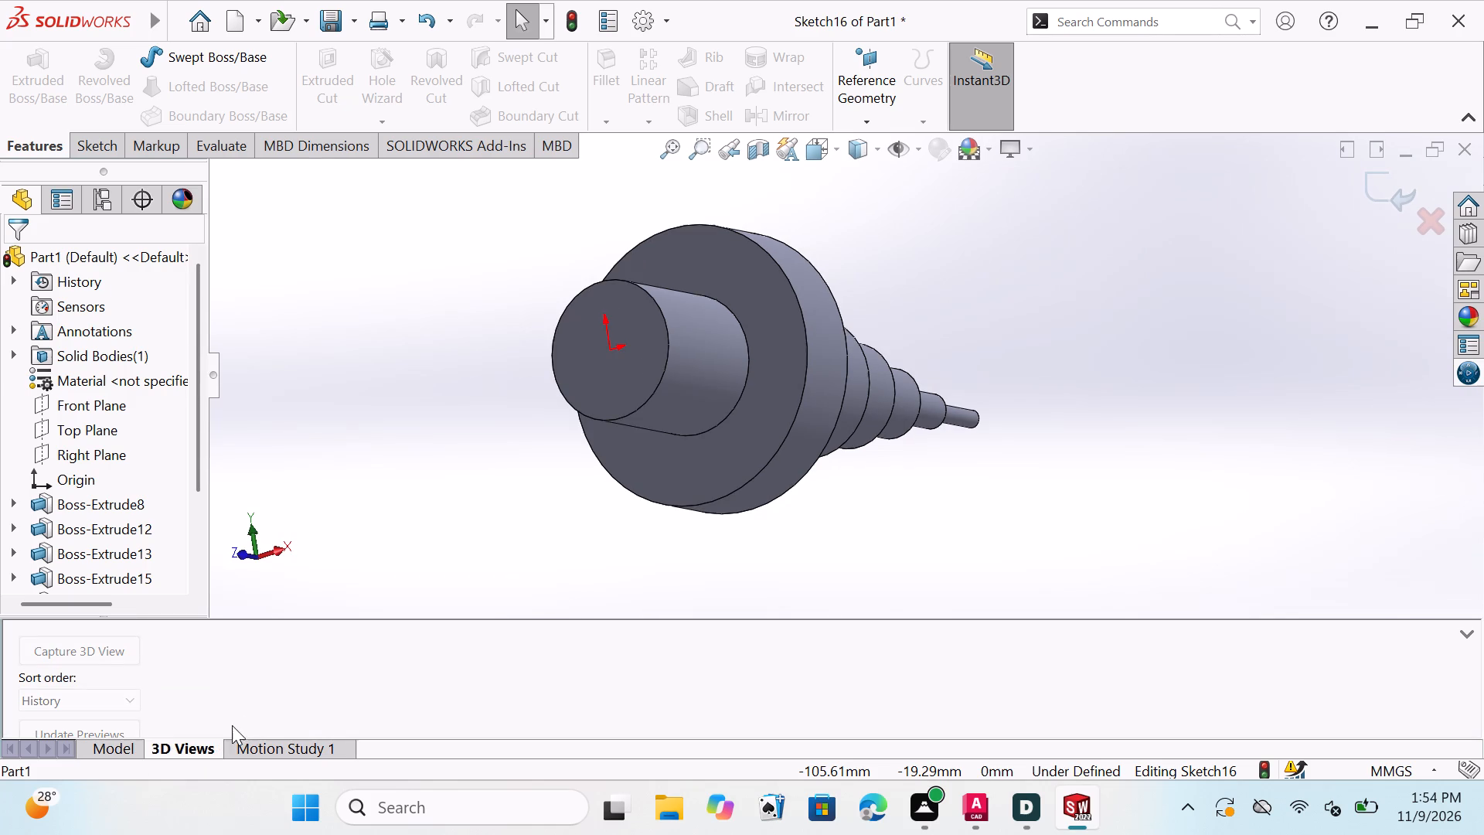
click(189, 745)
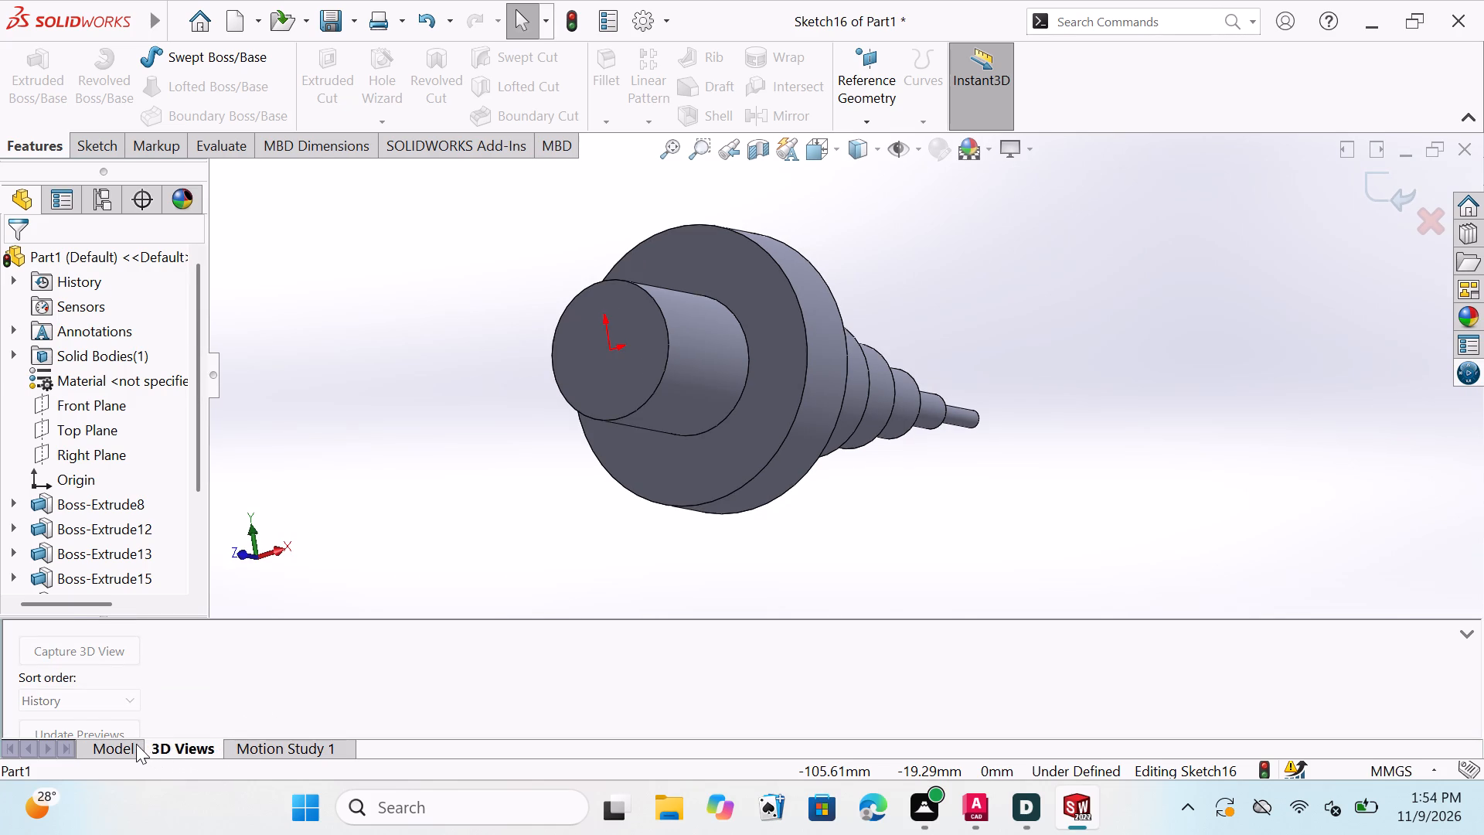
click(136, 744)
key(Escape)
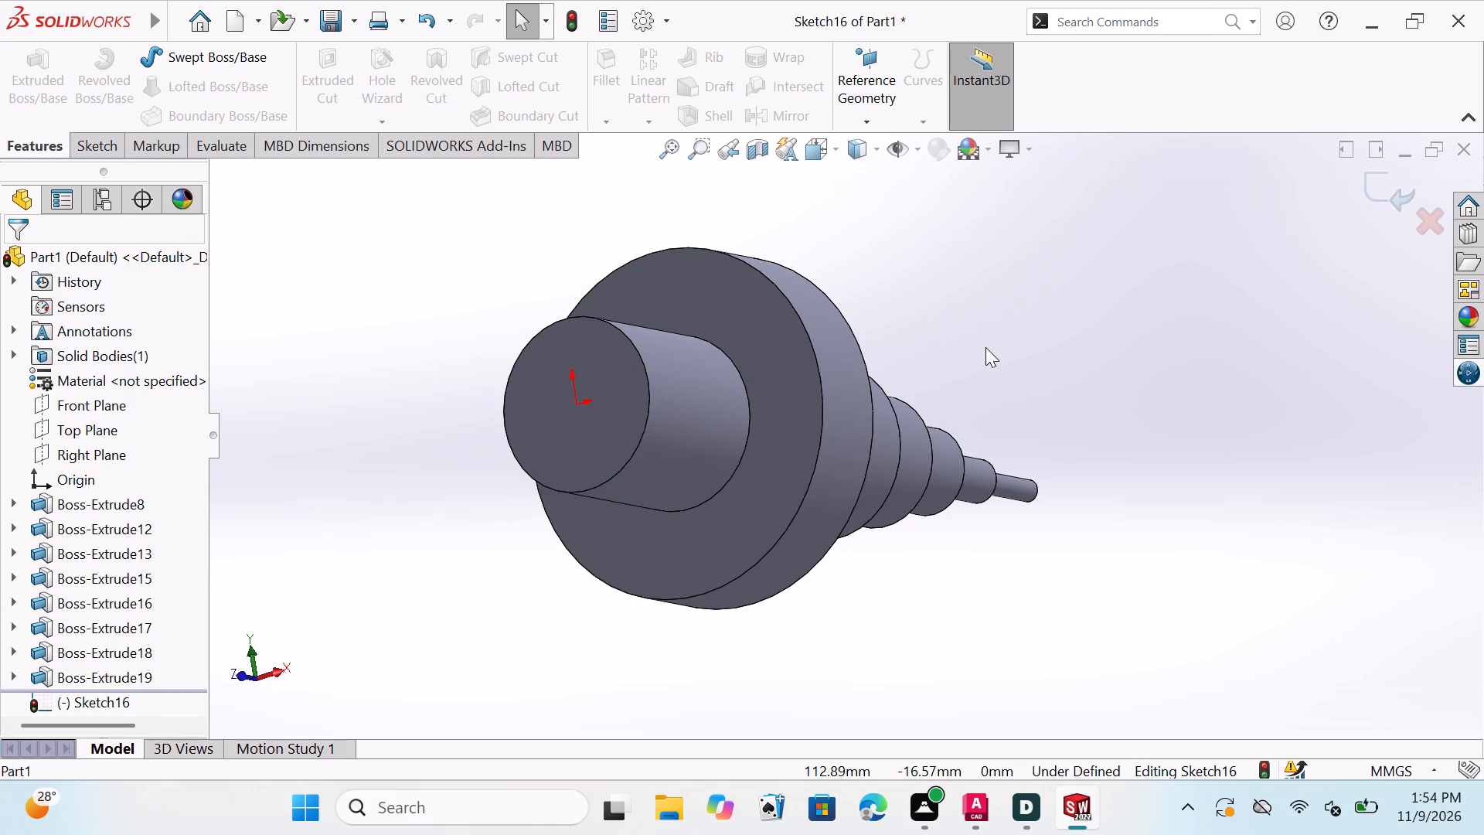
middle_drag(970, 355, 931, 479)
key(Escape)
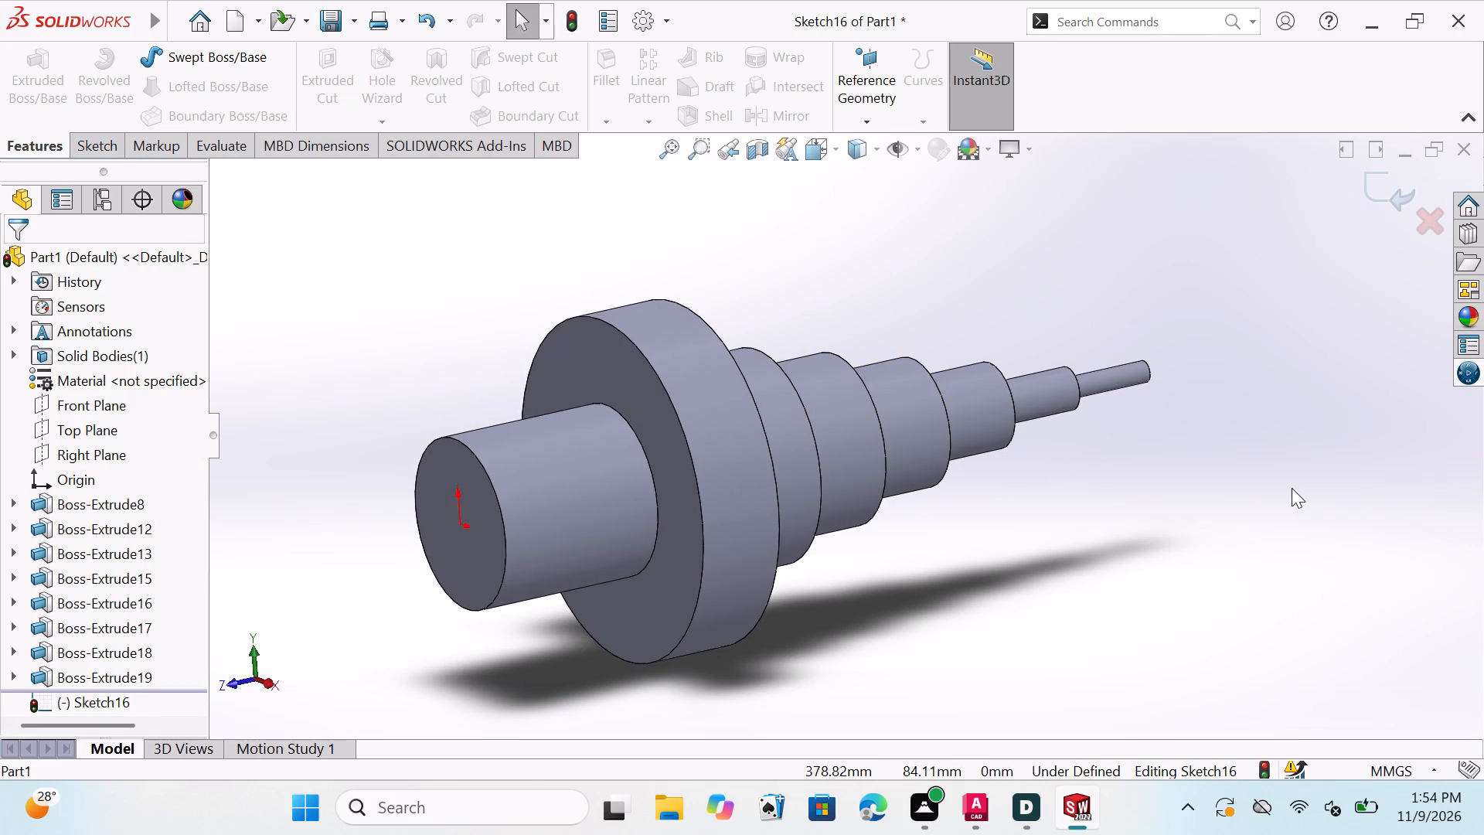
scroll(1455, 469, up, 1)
Undo back through the empty end-face sketch and the 40 mm front boss with its circle, as far as the empty Sketch14.
key(ctrl+z)
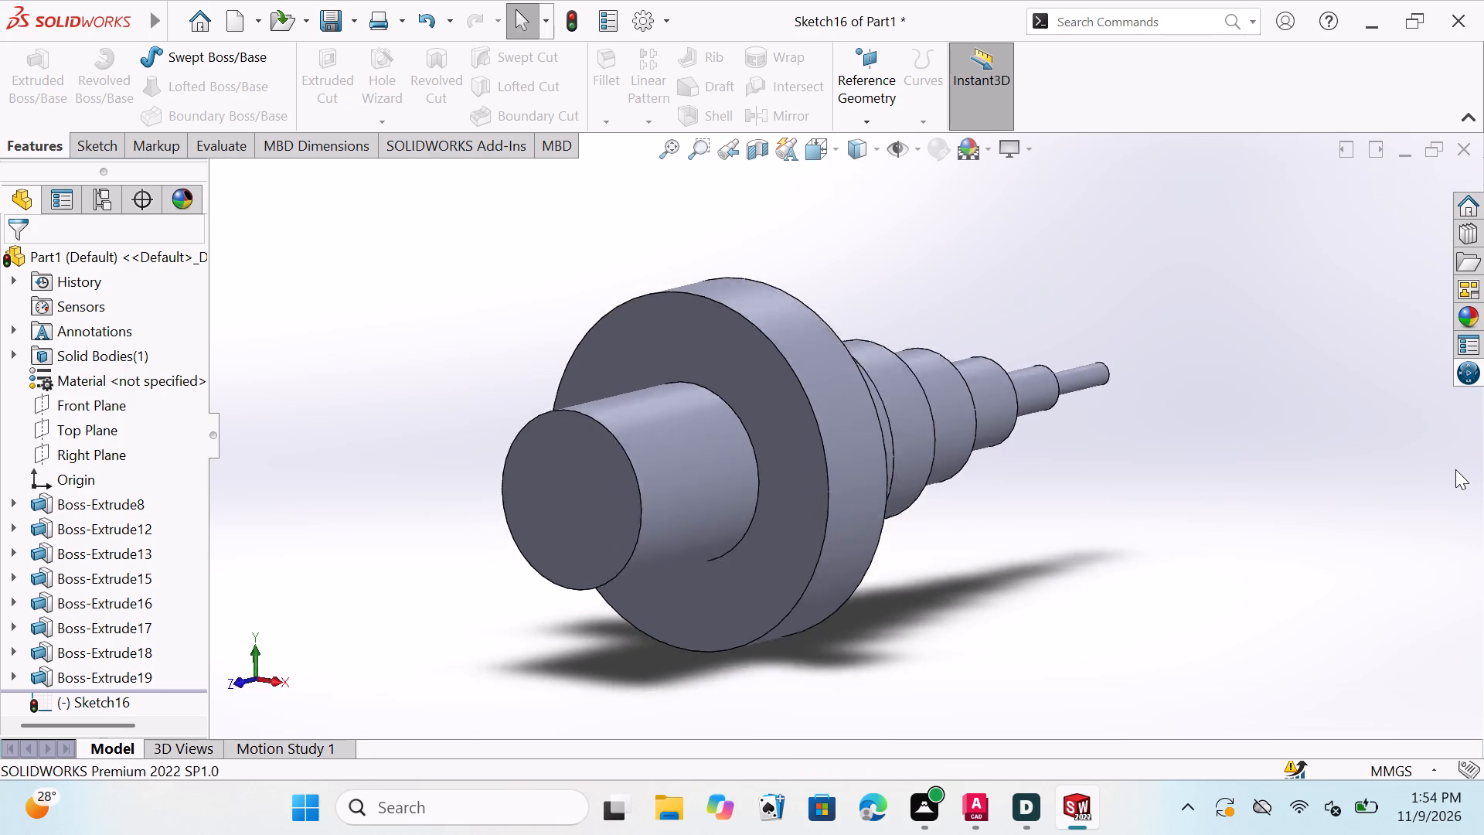
key(ctrl+z)
key(ctrl+z)
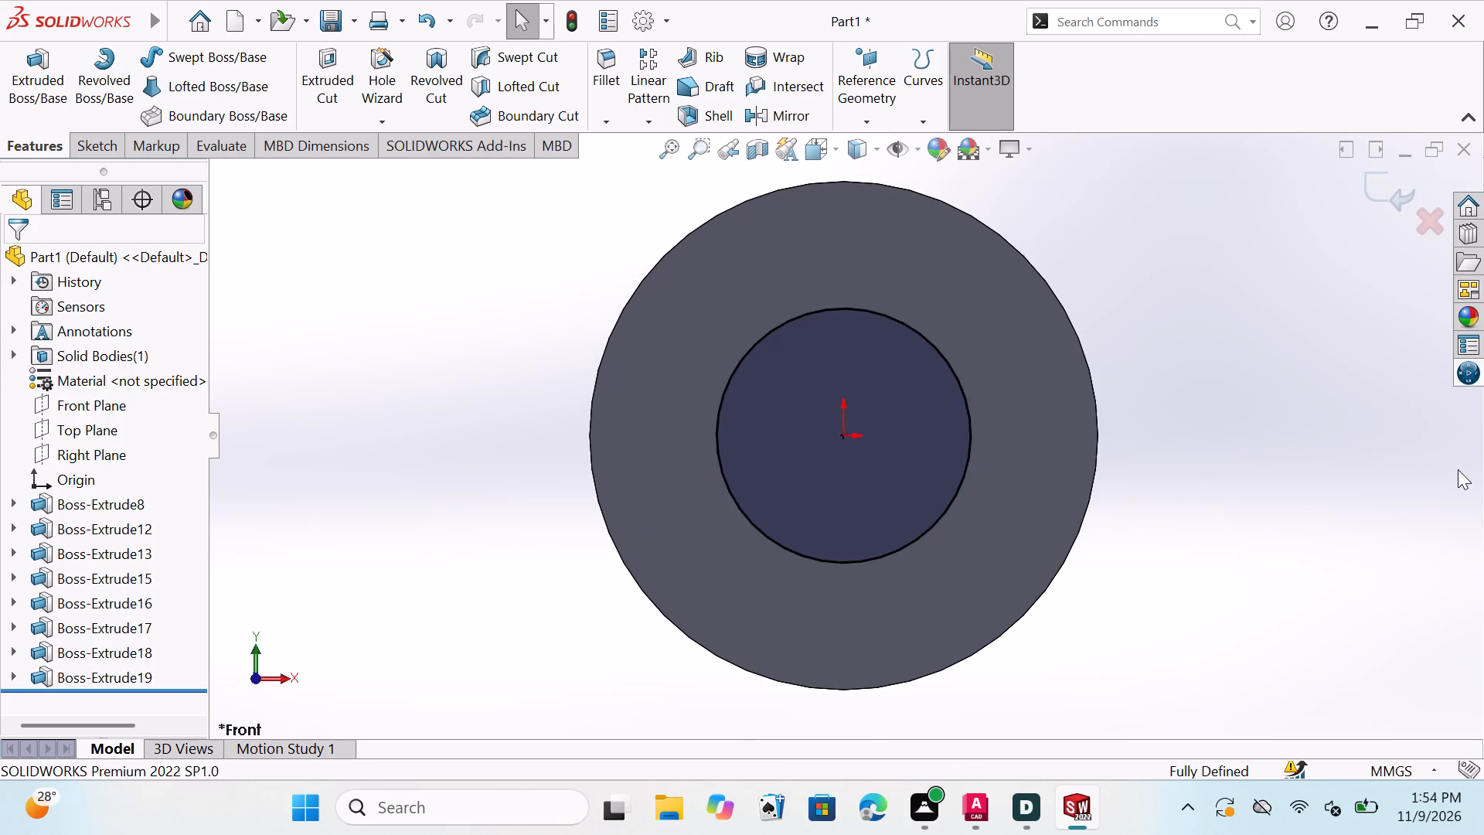
key(ctrl+z)
key(ctrl+z)
key(ctrl+z)
key(ctrl+z)
key(ctrl+z)
key(ctrl+z)
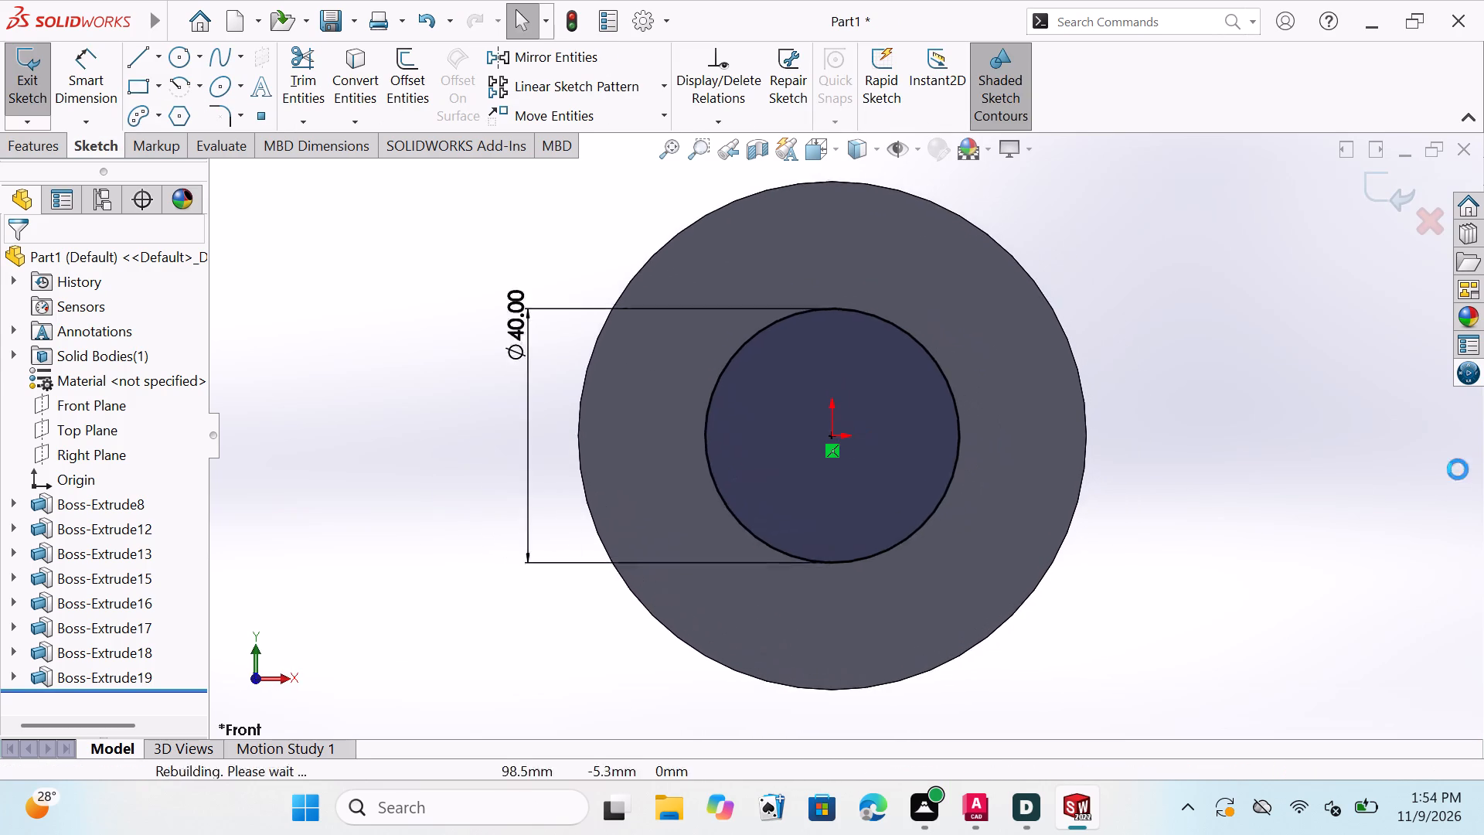
key(ctrl+z)
key(ctrl+z)
key(ctrl+z)
key(ctrl+z)
key(ctrl+z)
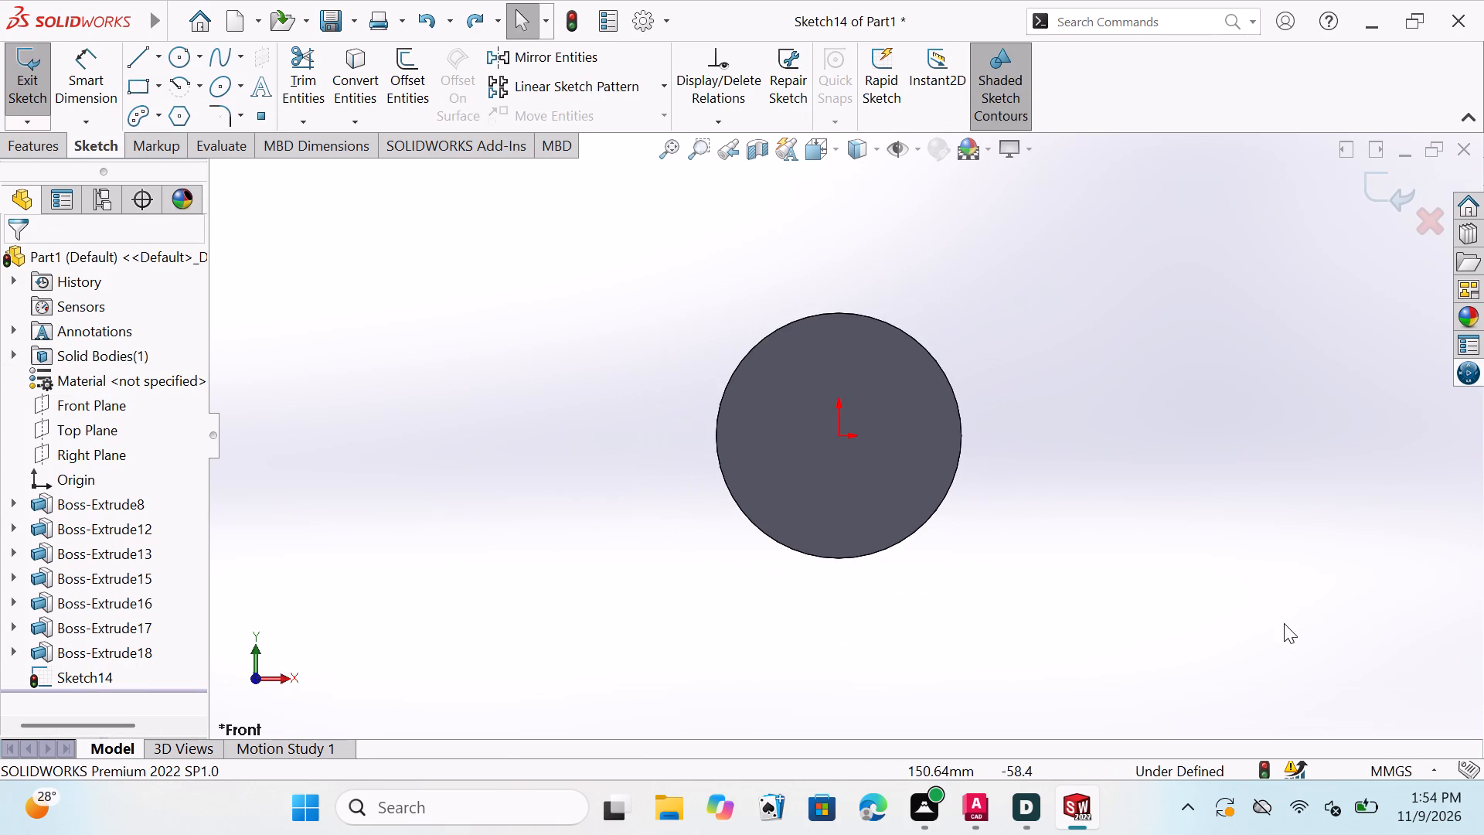
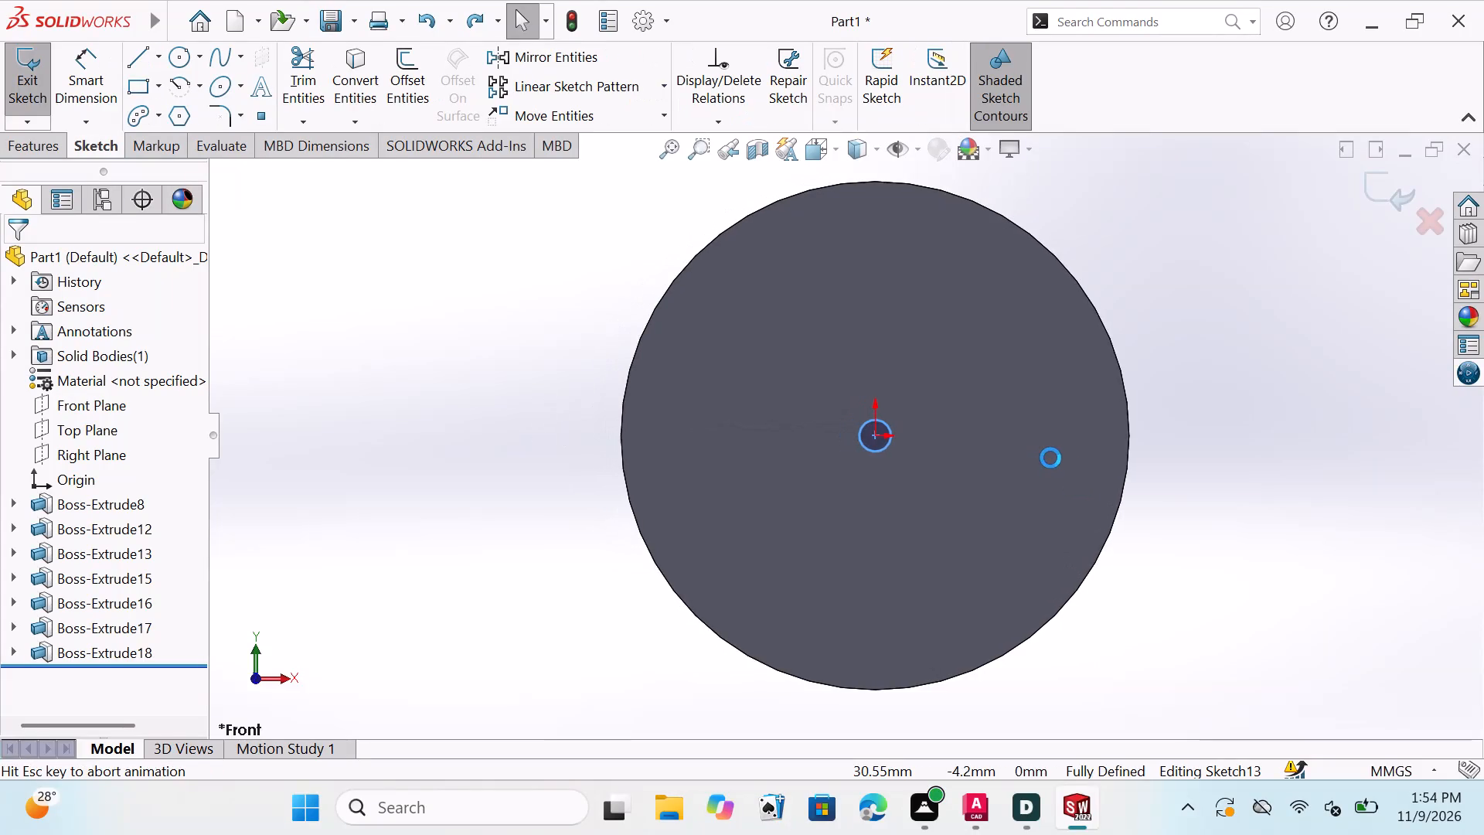
Undo the Boss-Extrude18 feature together with its small circle sketch, Sketch13, at the part's centre.
key(ctrl+z)
key(ctrl+z)
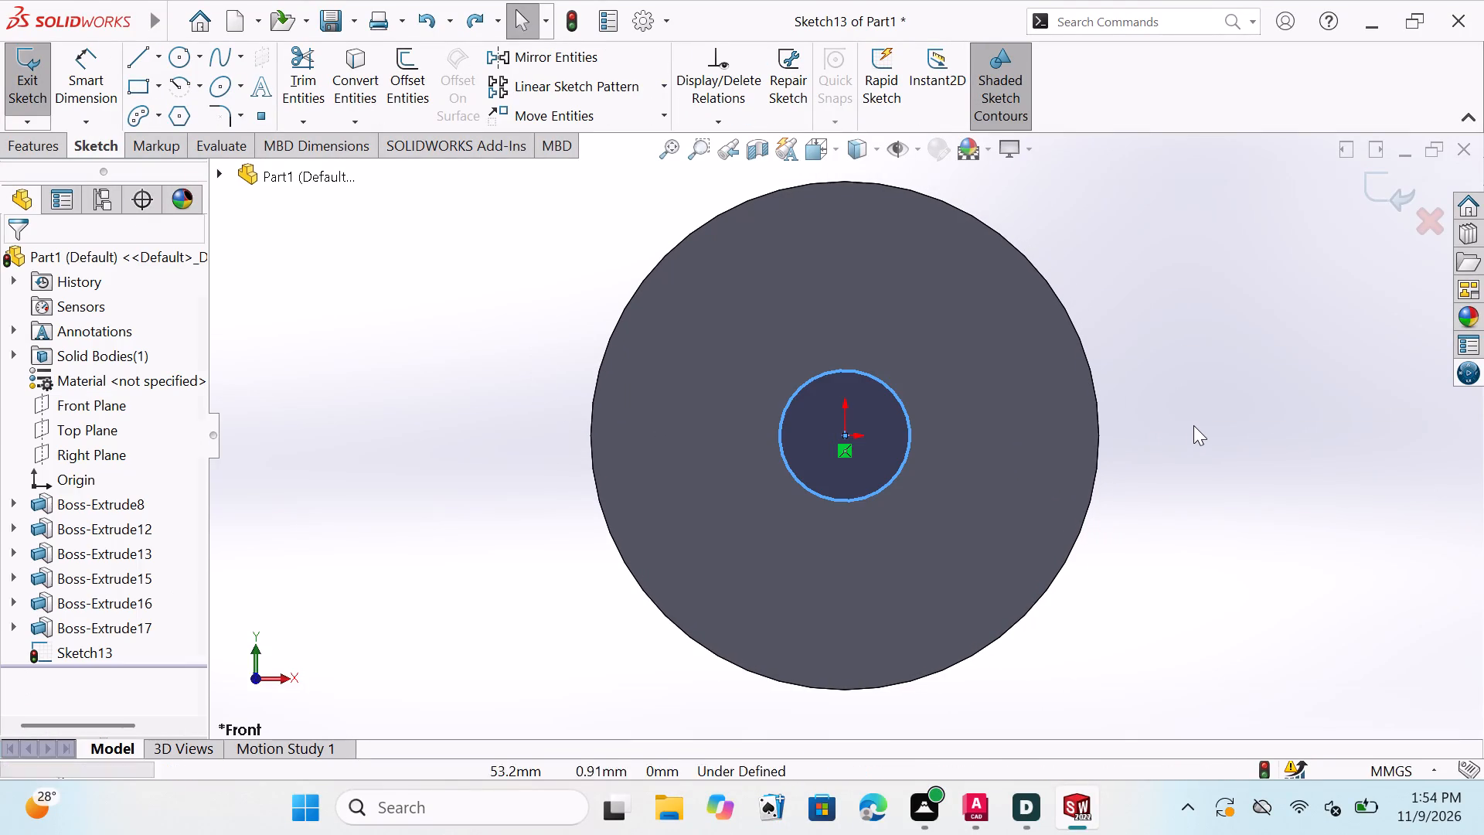
key(ctrl+z)
key(ctrl+z)
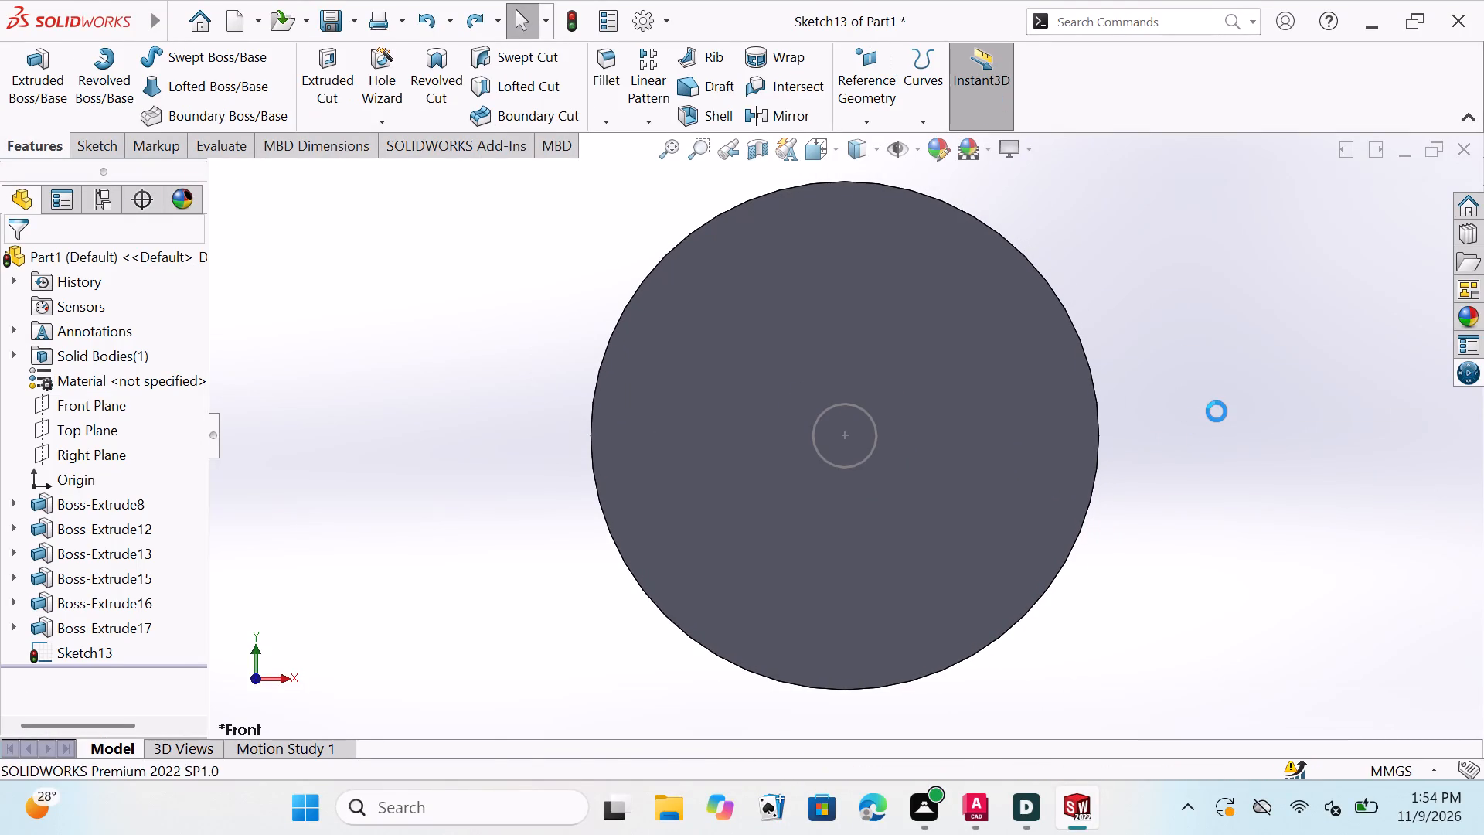
key(ctrl+z)
key(ctrl+z)
key(ctrl+z)
key(ctrl+z)
key(ctrl+z)
key(ctrl+z)
key(ctrl+z)
key(ctrl+z)
key(ctrl+z)
key(ctrl+z)
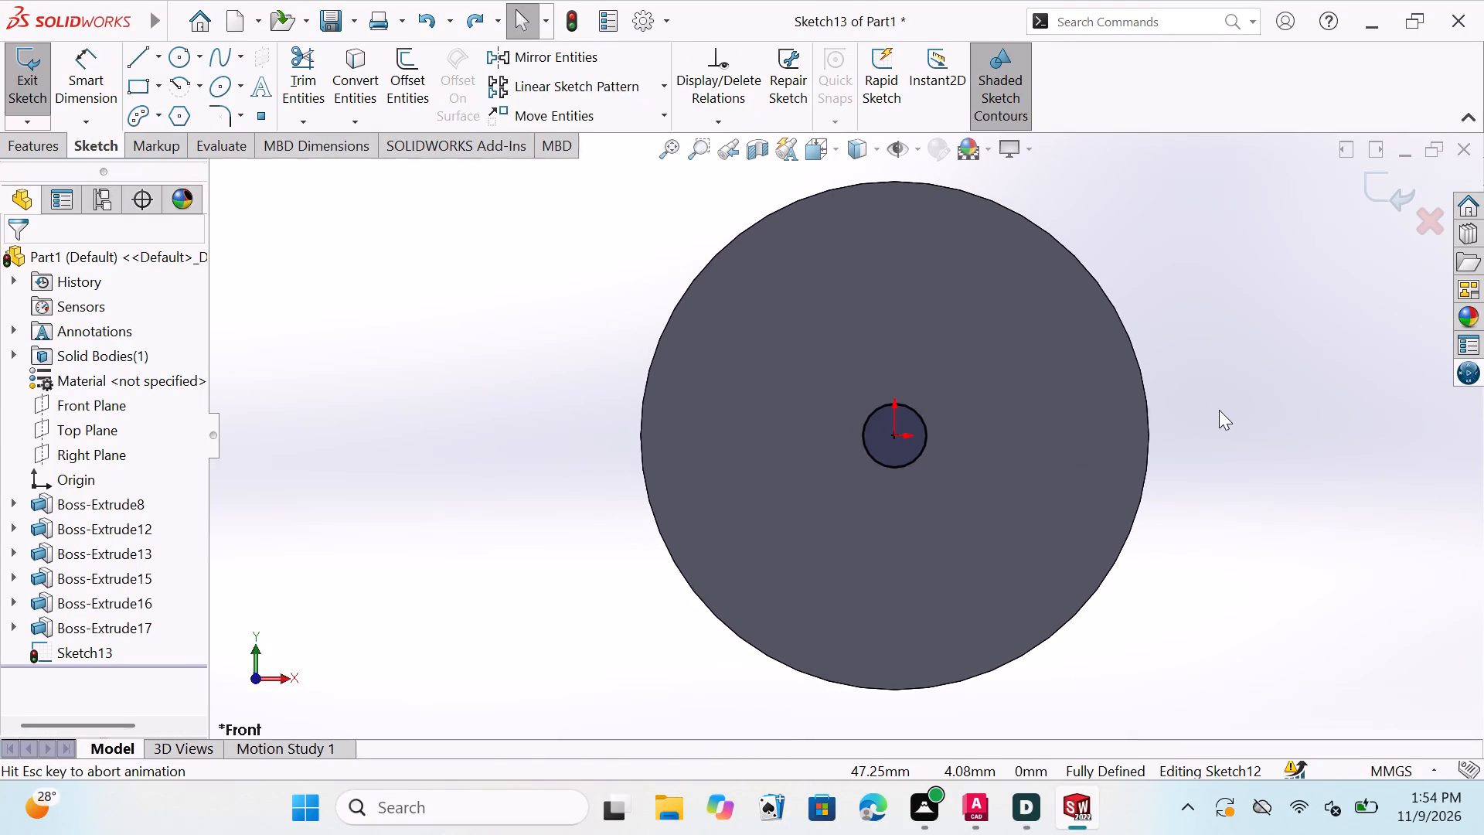
Undo the Boss-Extrude17 feature together with its underlying circle sketch, Sketch12.
key(ctrl+z)
key(ctrl+z)
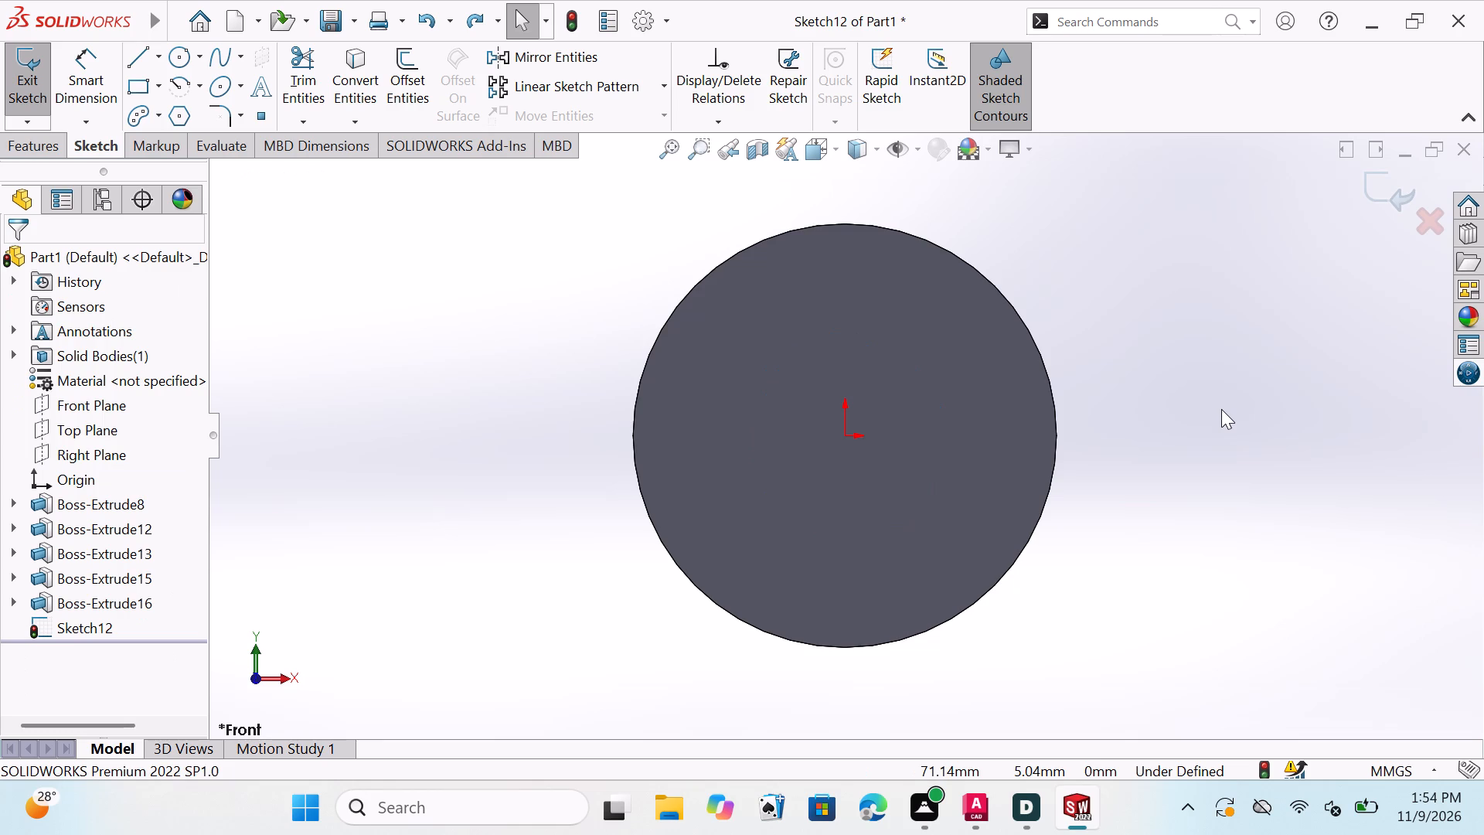
key(ctrl+z)
key(ctrl+z)
key(ctrl+z)
key(ctrl+z)
key(ctrl+z)
key(ctrl+z)
key(ctrl+z)
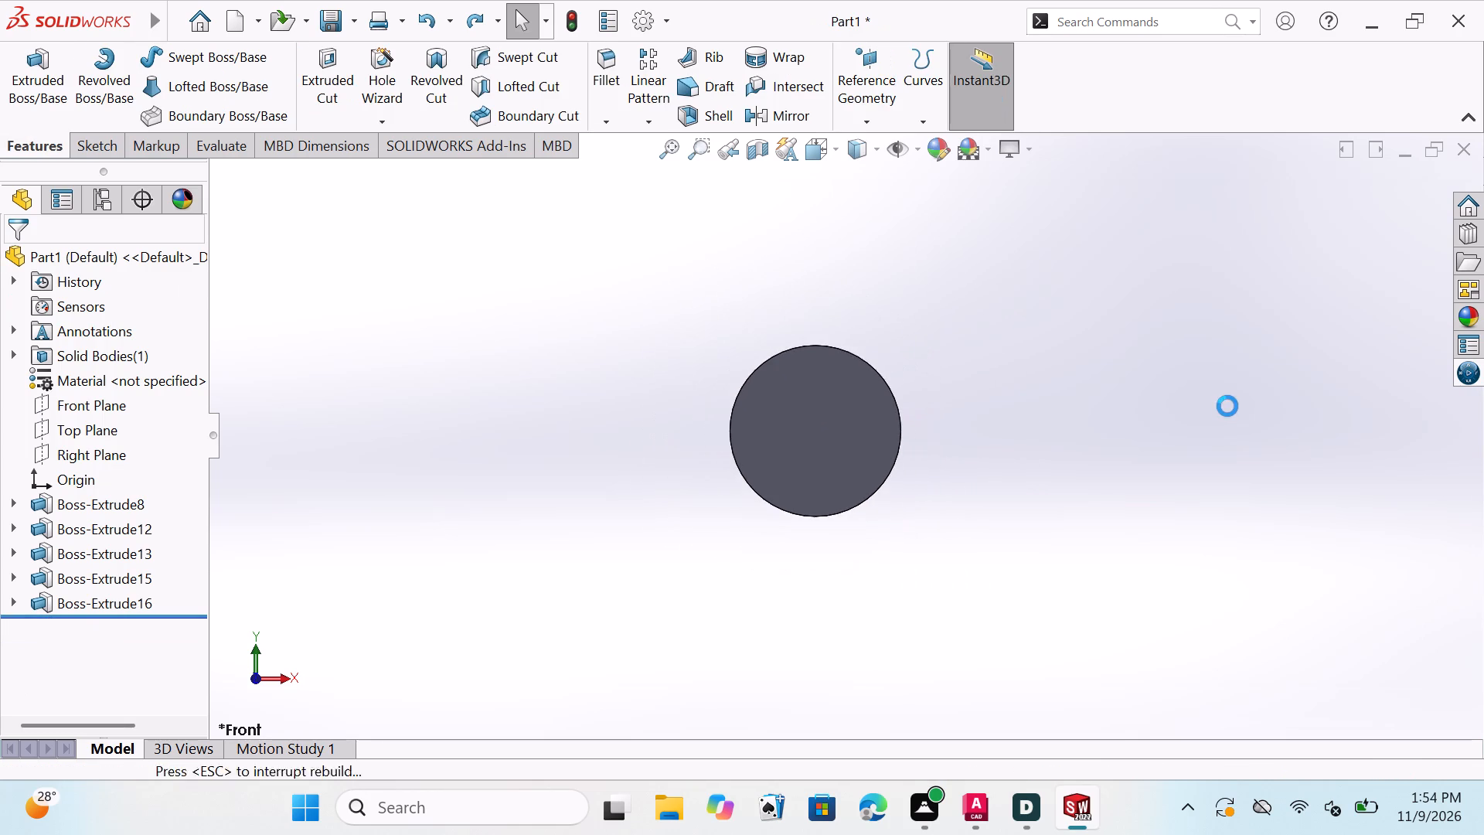
Undo the Boss-Extrude16 feature and its circle sketch, Sketch11, so that Boss-Extrude15 is the last feature.
key(ctrl+z)
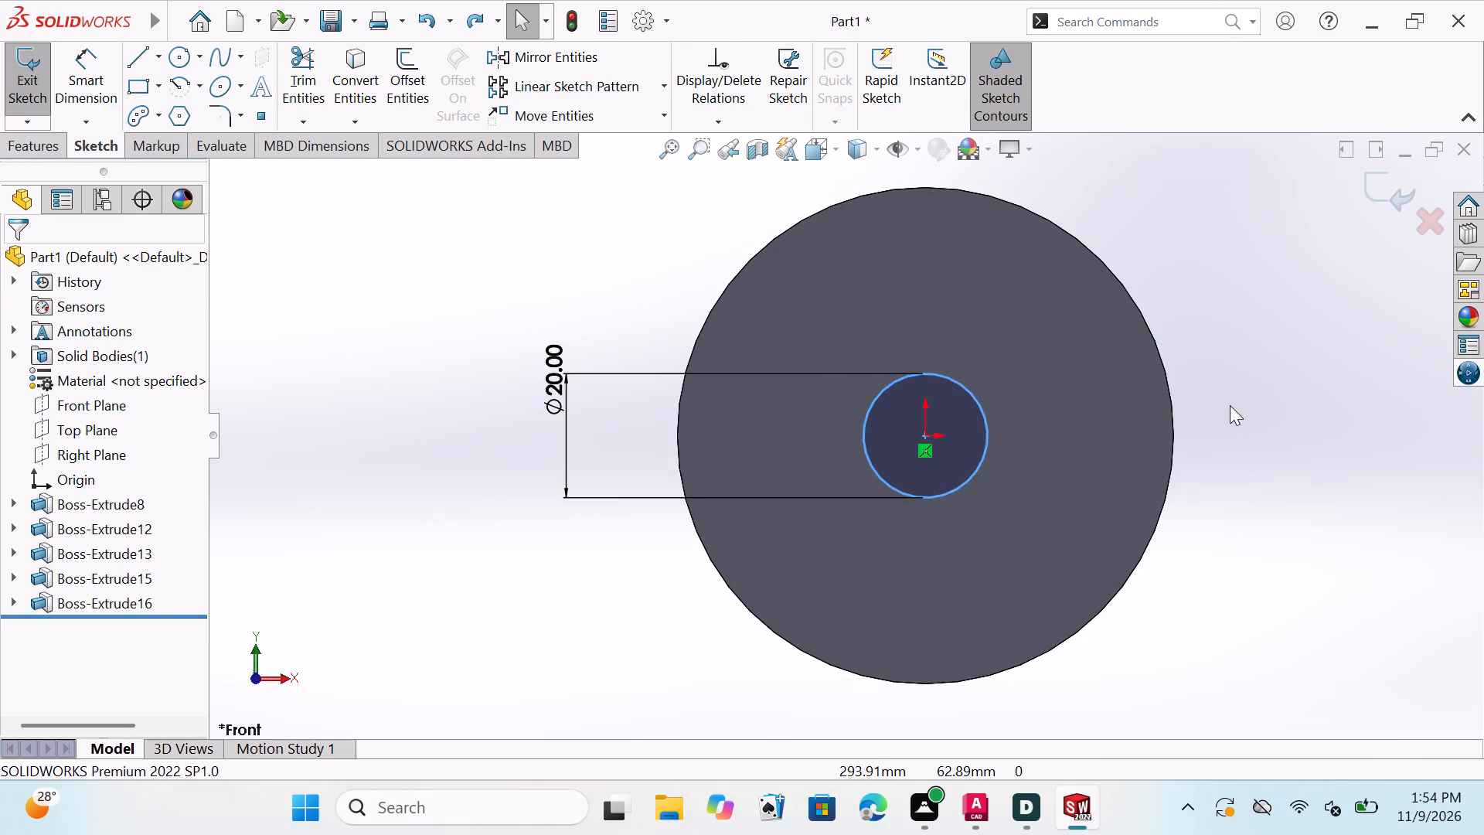
key(ctrl+z)
key(ctrl+z)
key(ctrl+z)
key(ctrl+z)
key(ctrl+z)
key(ctrl+z)
key(ctrl+z)
key(ctrl+z)
key(ctrl+z)
key(ctrl+z)
key(ctrl+z)
key(ctrl+z)
key(ctrl+z)
key(ctrl+z)
key(ctrl+z)
key(ctrl+z)
key(ctrl+z)
key(ctrl+z)
key(ctrl+z)
key(ctrl+z)
key(ctrl+z)
key(ctrl+z)
key(ctrl+z)
key(ctrl+z)
key(ctrl+z)
key(ctrl+z)
key(ctrl+z)
key(ctrl+z)
key(ctrl+z)
key(ctrl+z)
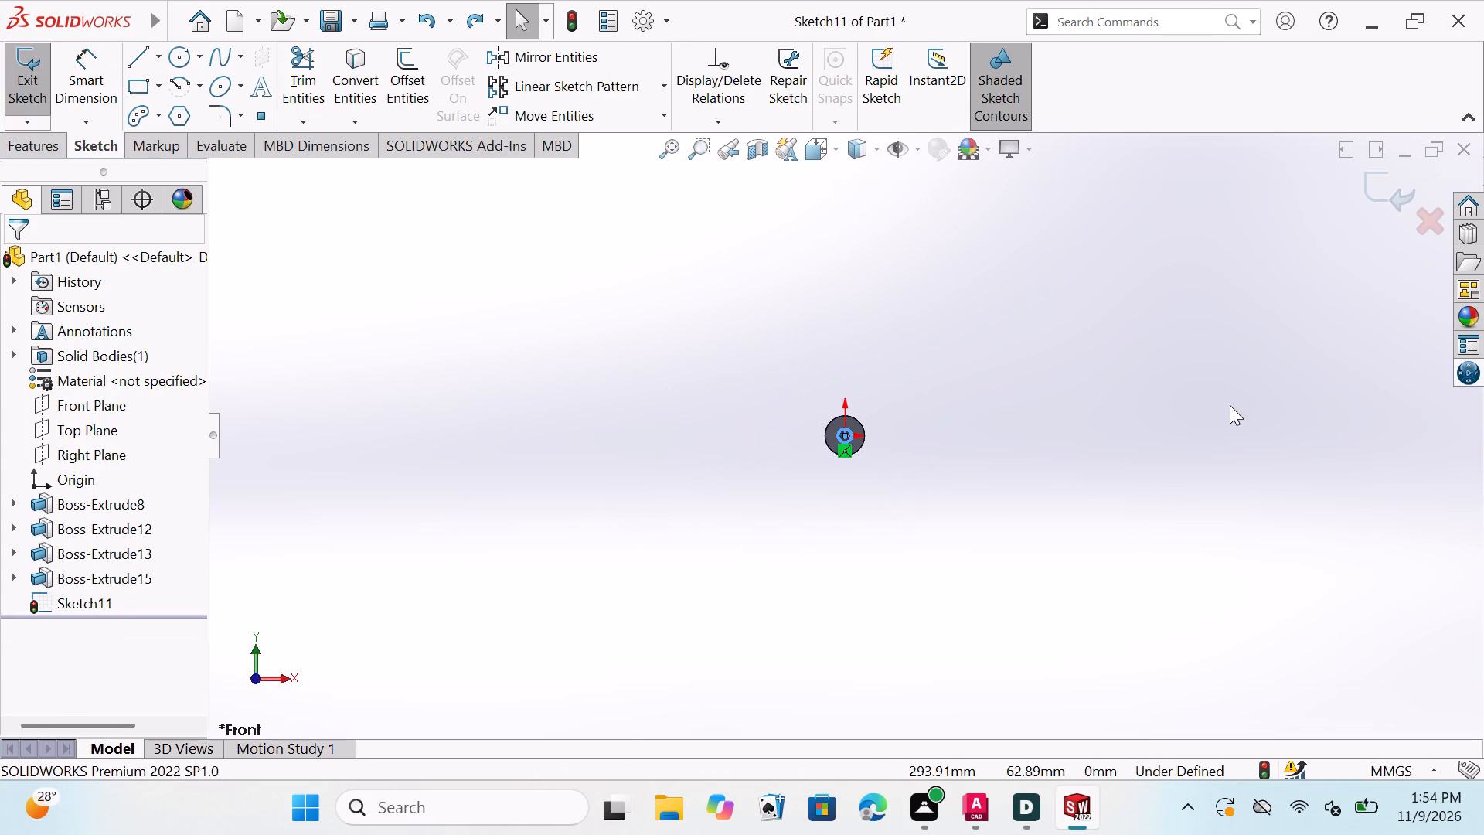
key(ctrl+z)
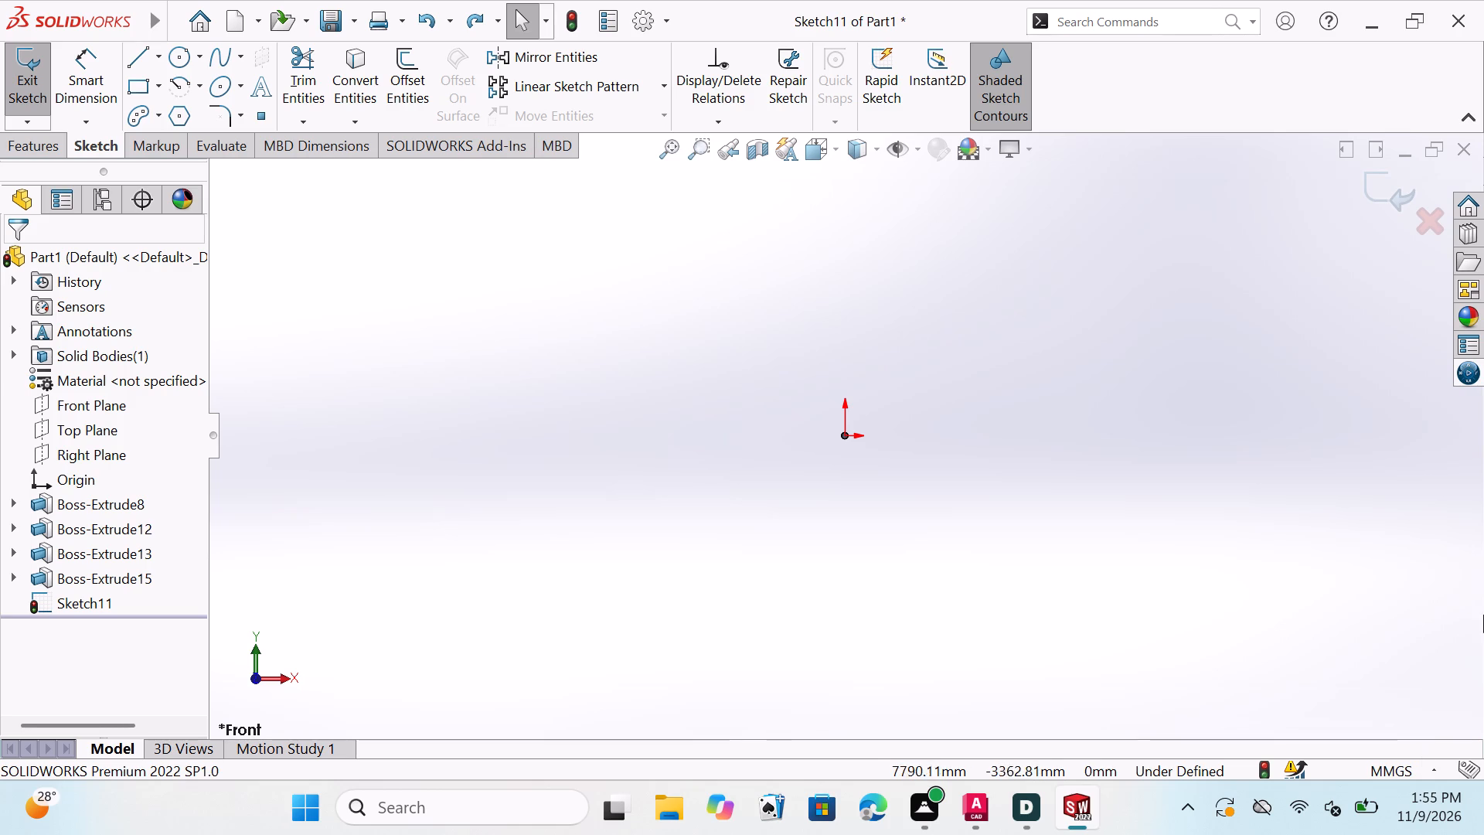
key(ctrl+z)
key(ctrl+z)
key(ctrl+z)
key(ctrl+z)
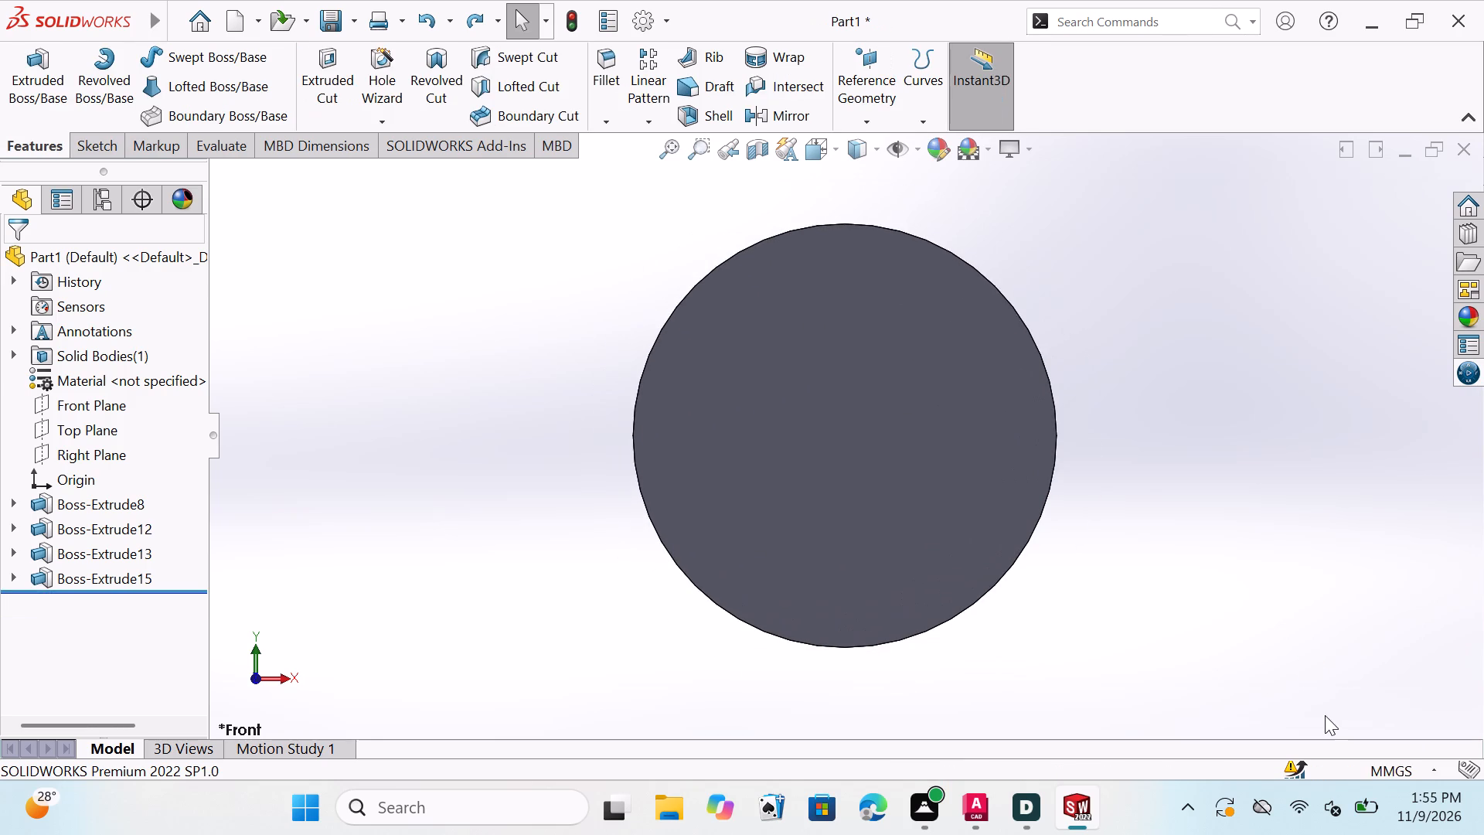
Undo the Boss-Extrude15 feature together with its dimensioned circle sketch, Sketch10.
key(ctrl+z)
key(ctrl+z)
key(ctrl+z)
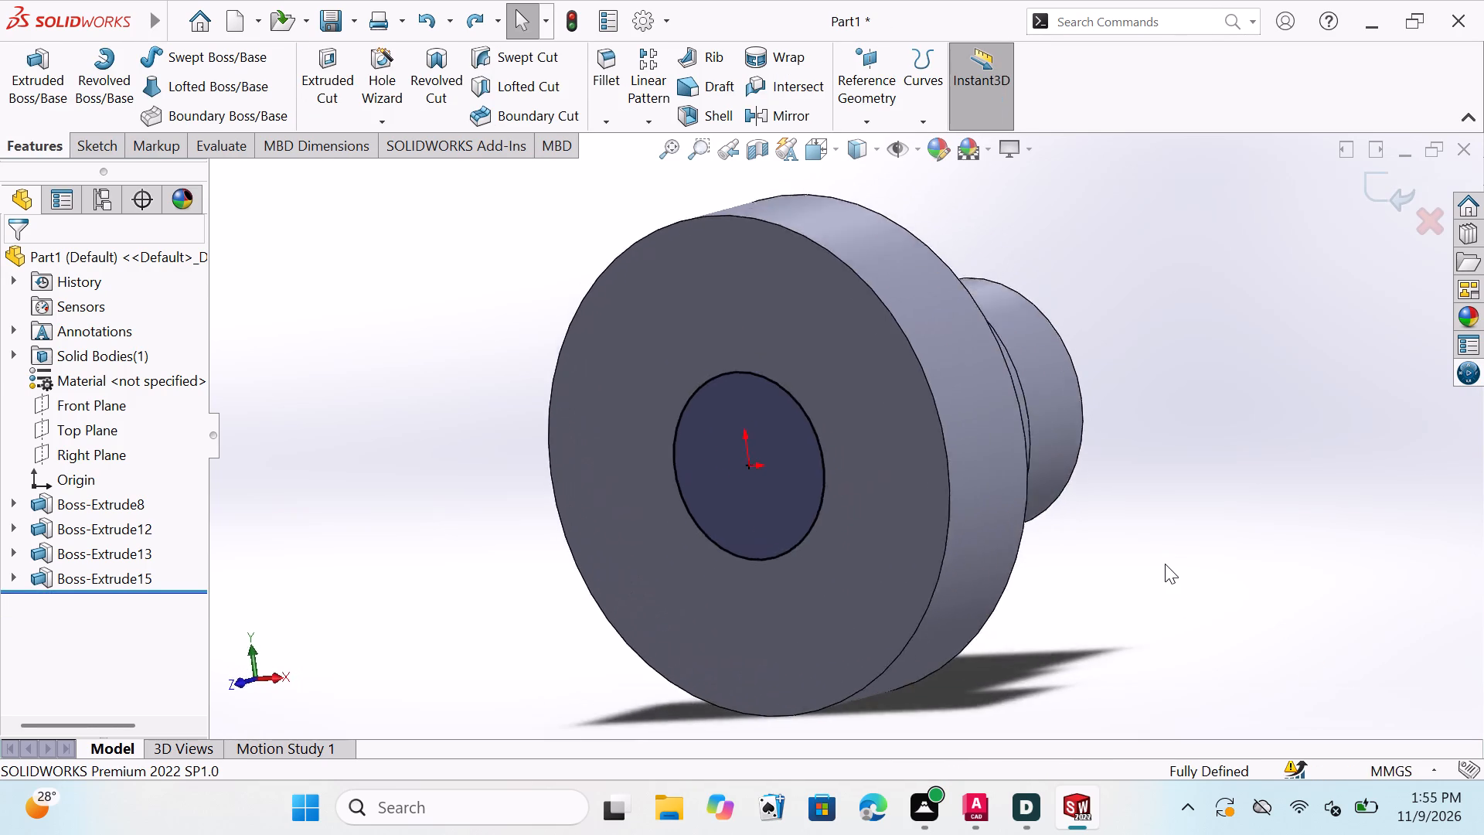
key(ctrl+z)
key(ctrl+z)
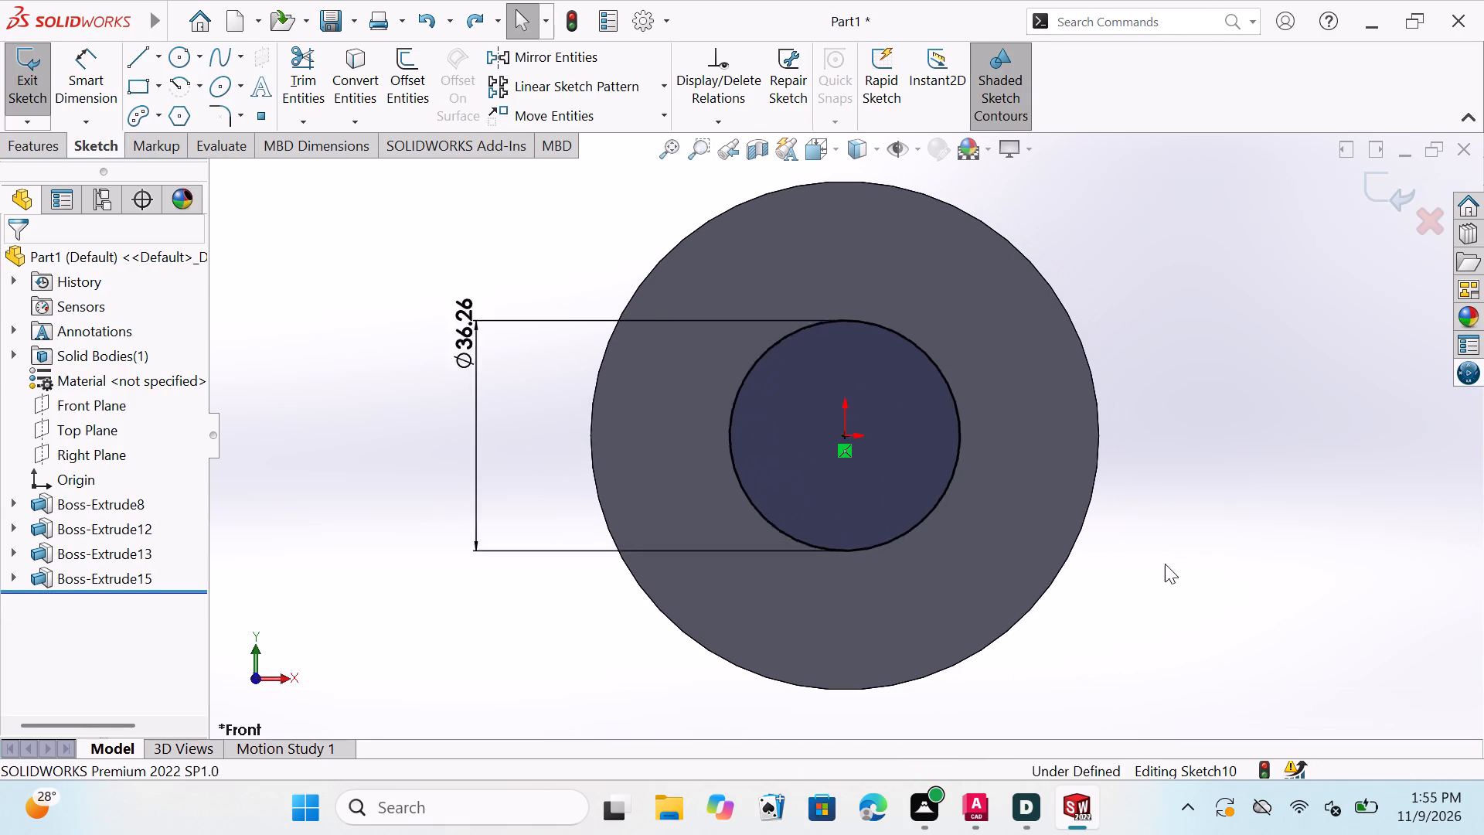
key(ctrl+z)
key(ctrl+z)
key(ctrl+z)
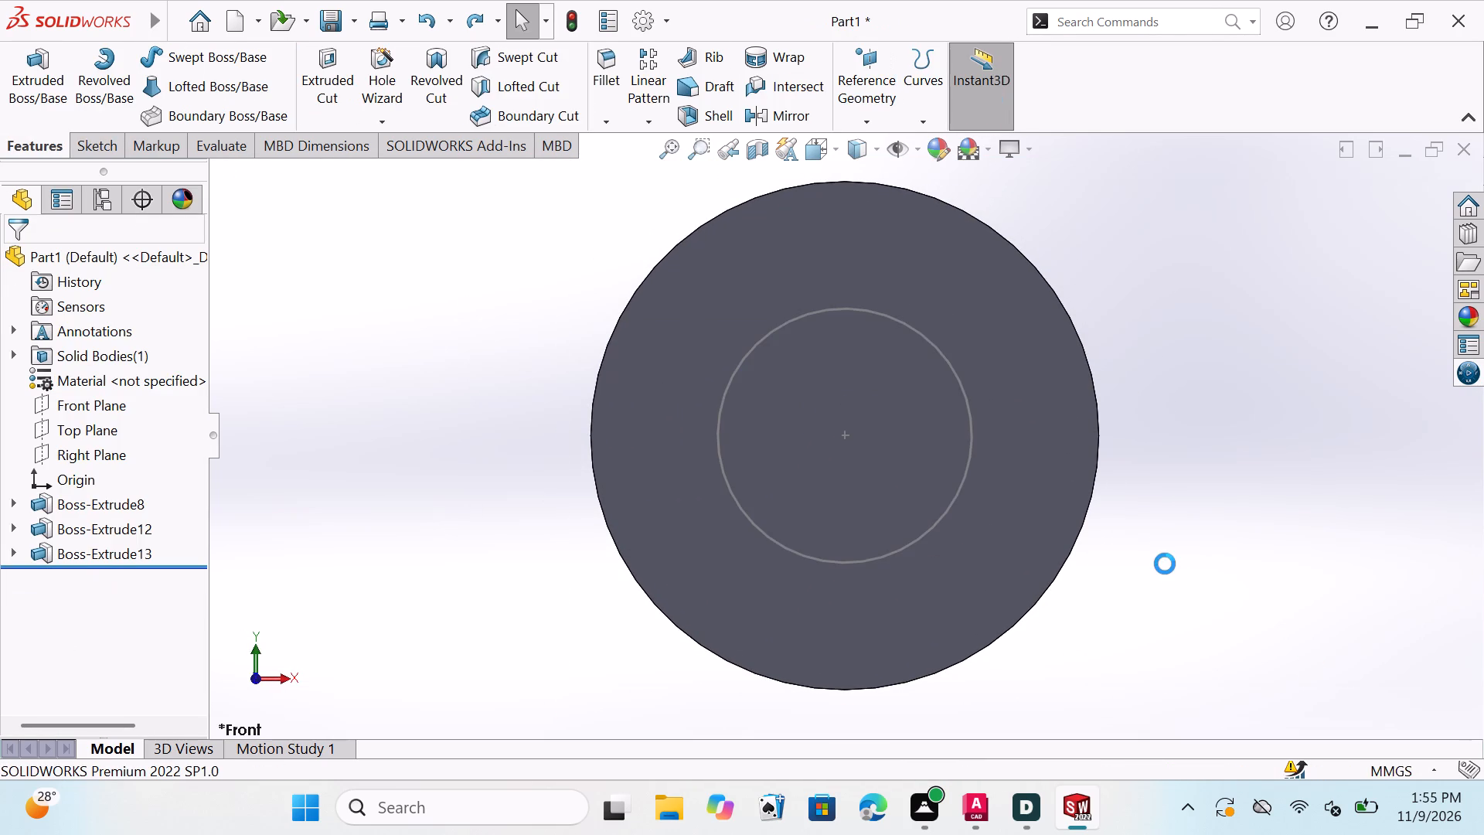
Undo the Boss-Extrude13 feature and the circle drawn in its sketch, Sketch9.
key(ctrl+z)
key(ctrl+z)
key(ctrl+z)
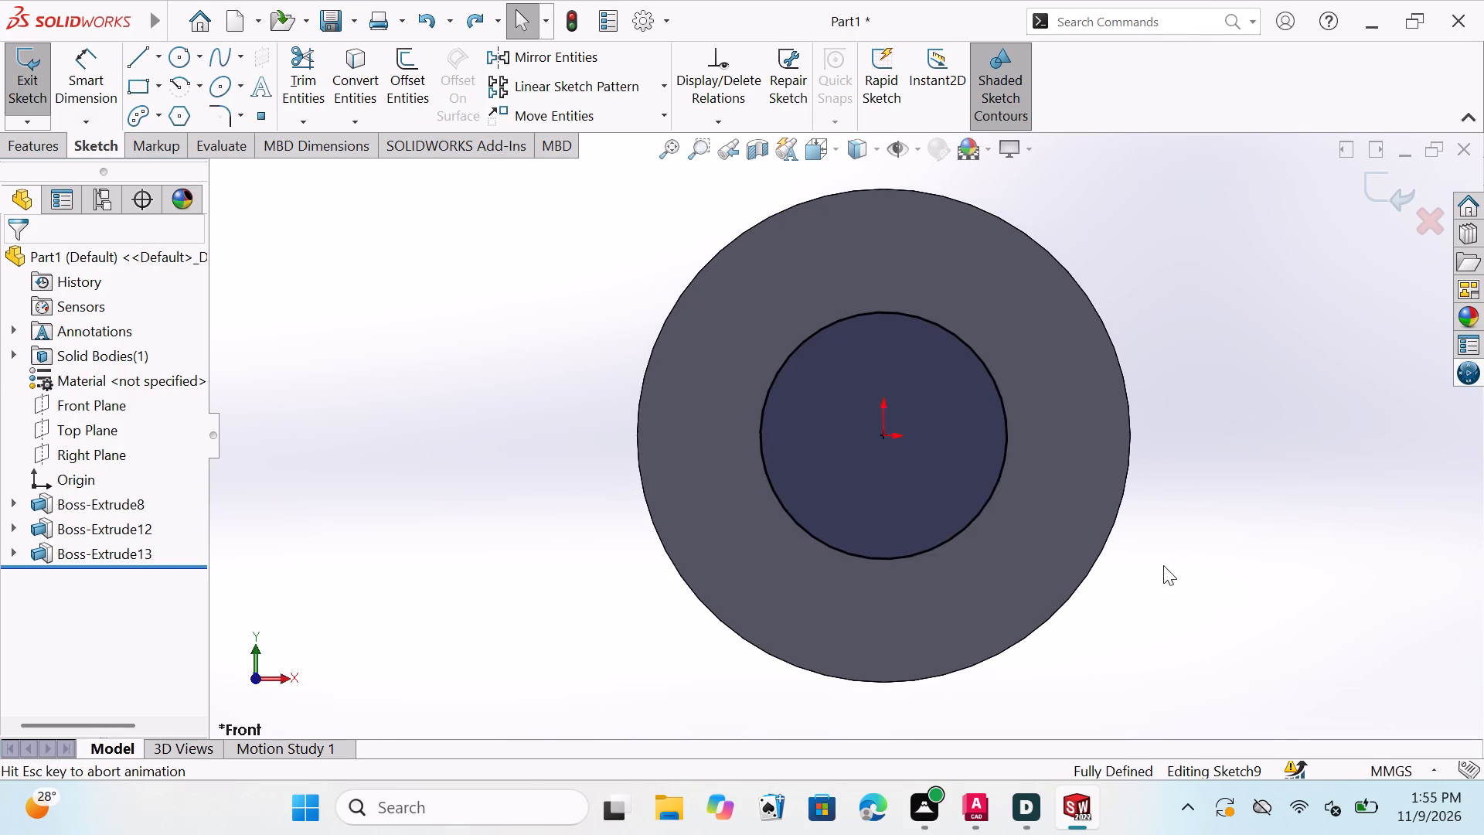
key(ctrl+z)
key(ctrl+z)
key(ctrl+z)
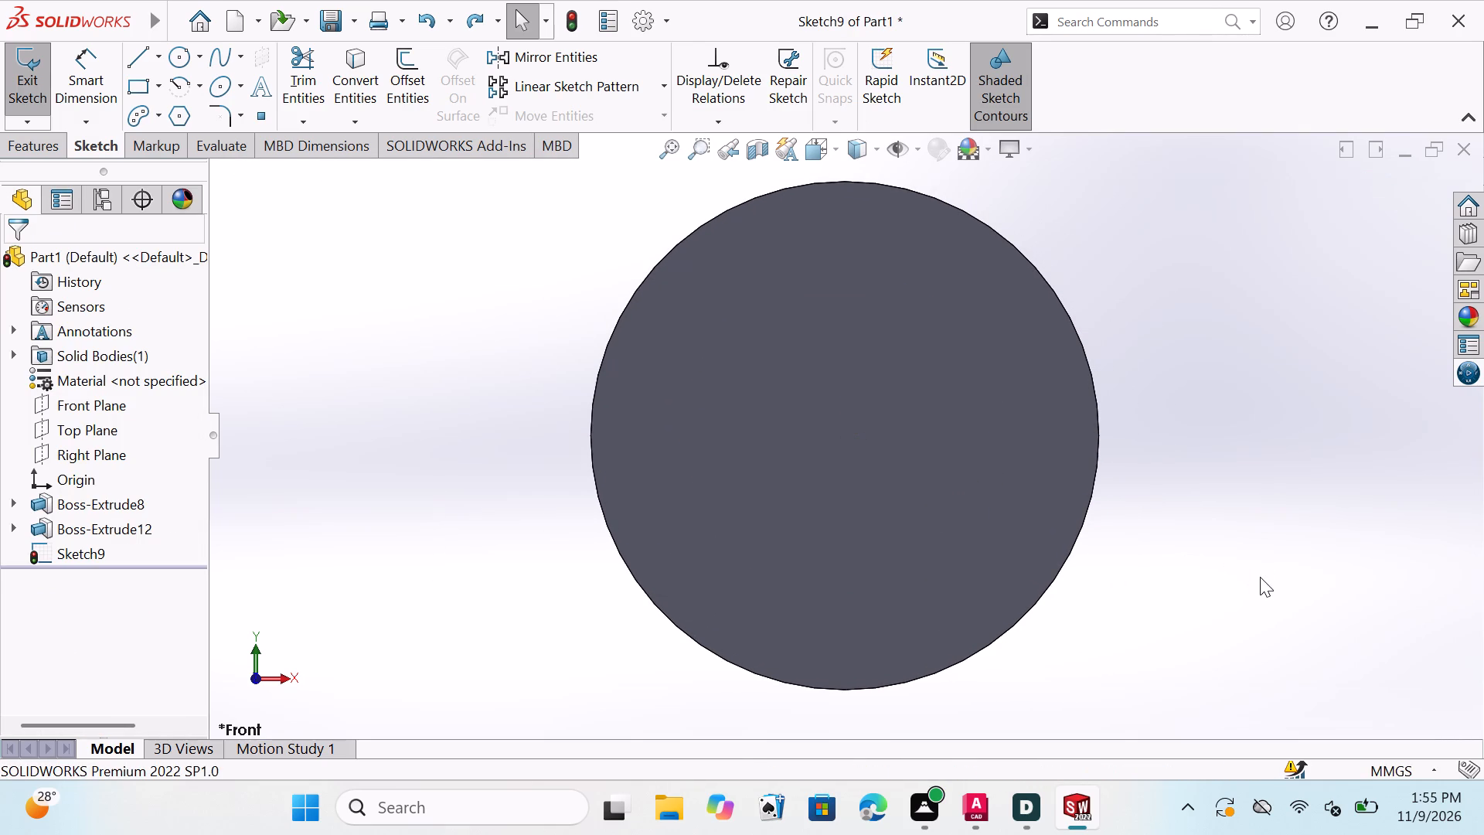
Undo the empty Sketch9, the Boss-Extrude12 feature and its 50 mm circle sketch, leaving Boss-Extrude8 as the only feature.
key(ctrl+z)
key(ctrl+z)
key(ctrl+z)
key(ctrl+z)
key(ctrl+z)
key(ctrl+z)
key(ctrl+z)
key(ctrl+z)
key(ctrl+z)
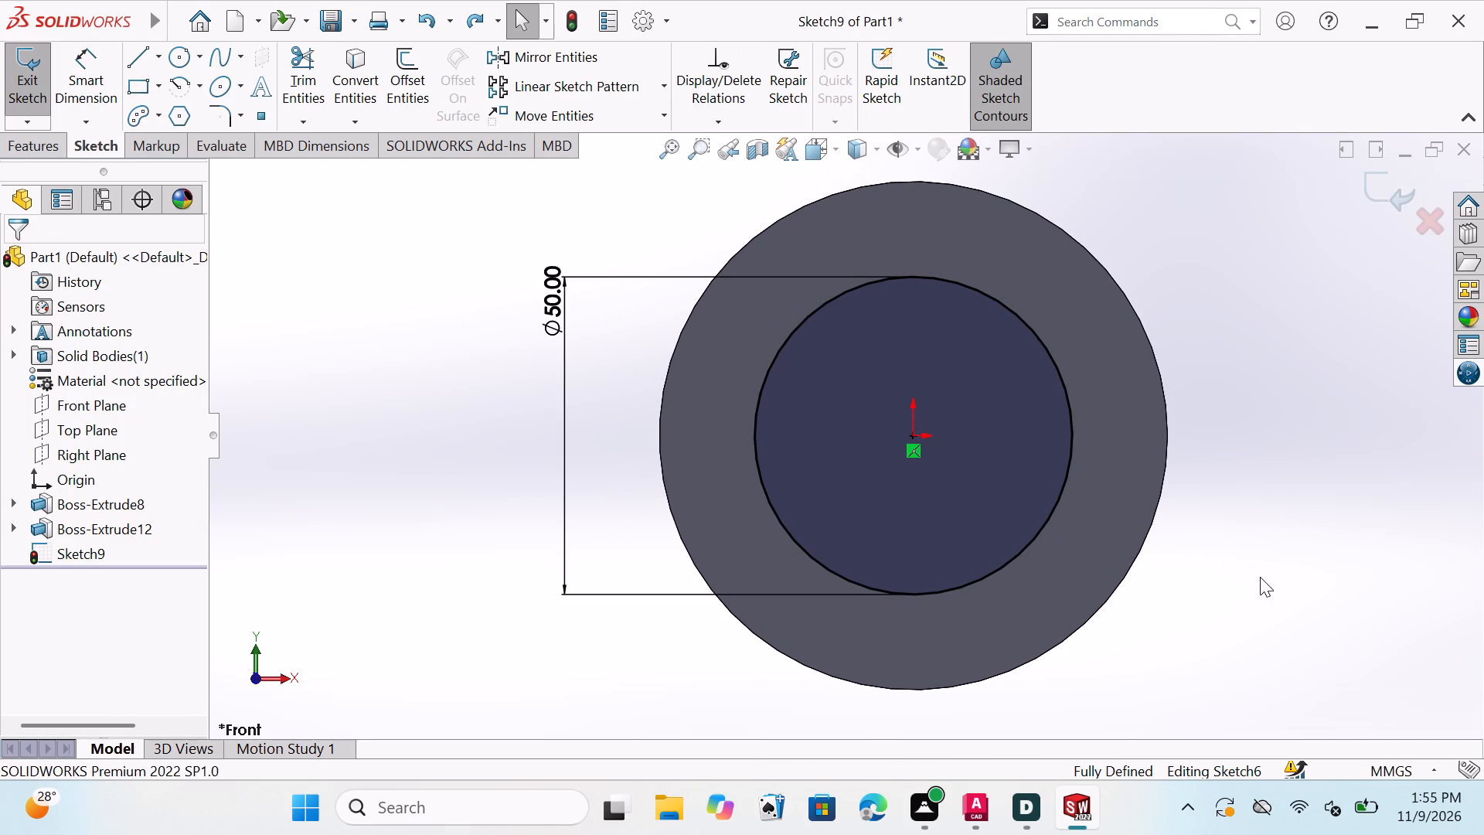
key(ctrl+z)
key(ctrl+z)
key(ctrl+z)
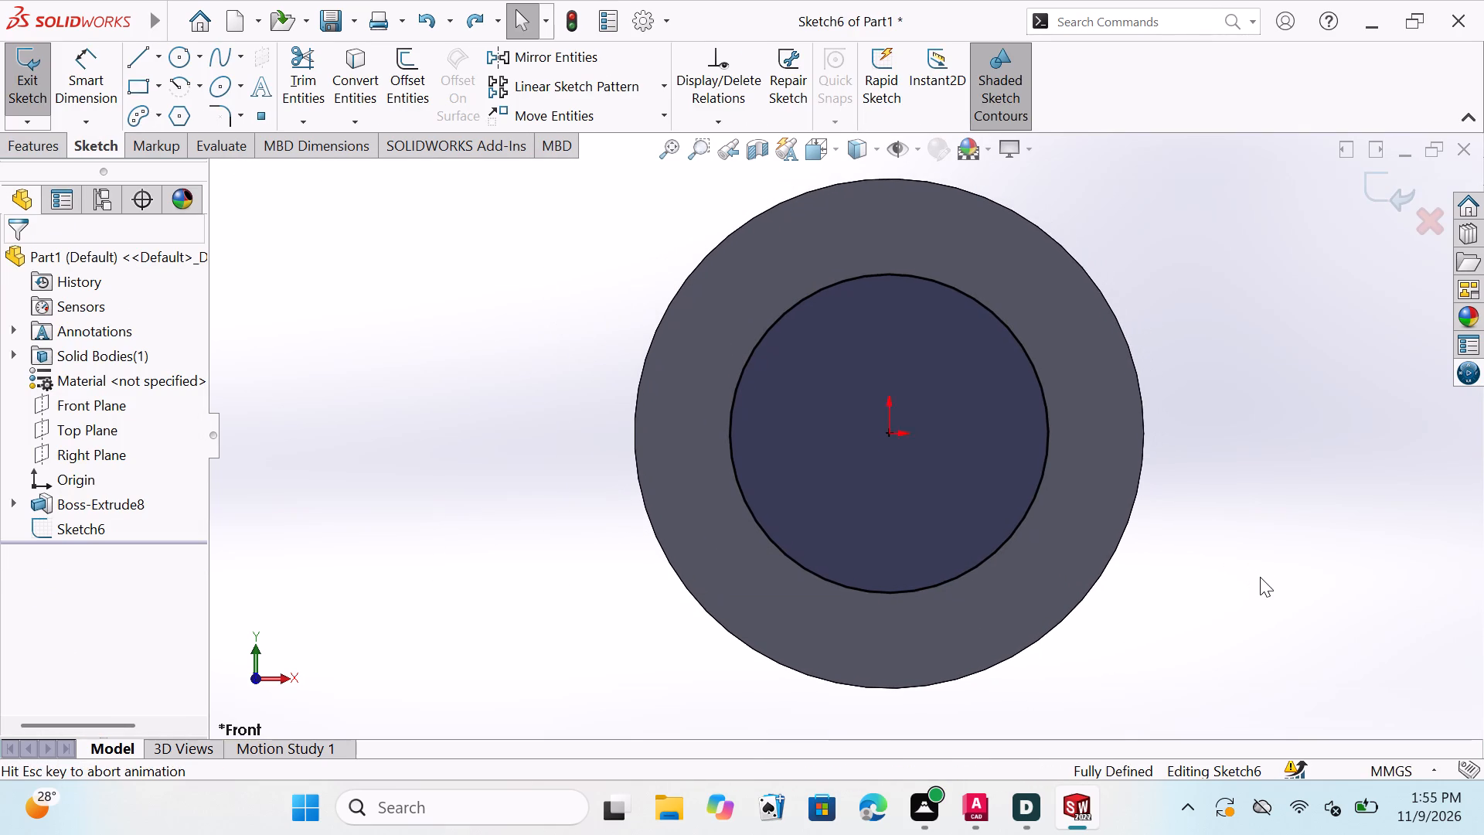
key(ctrl+z)
key(ctrl+z)
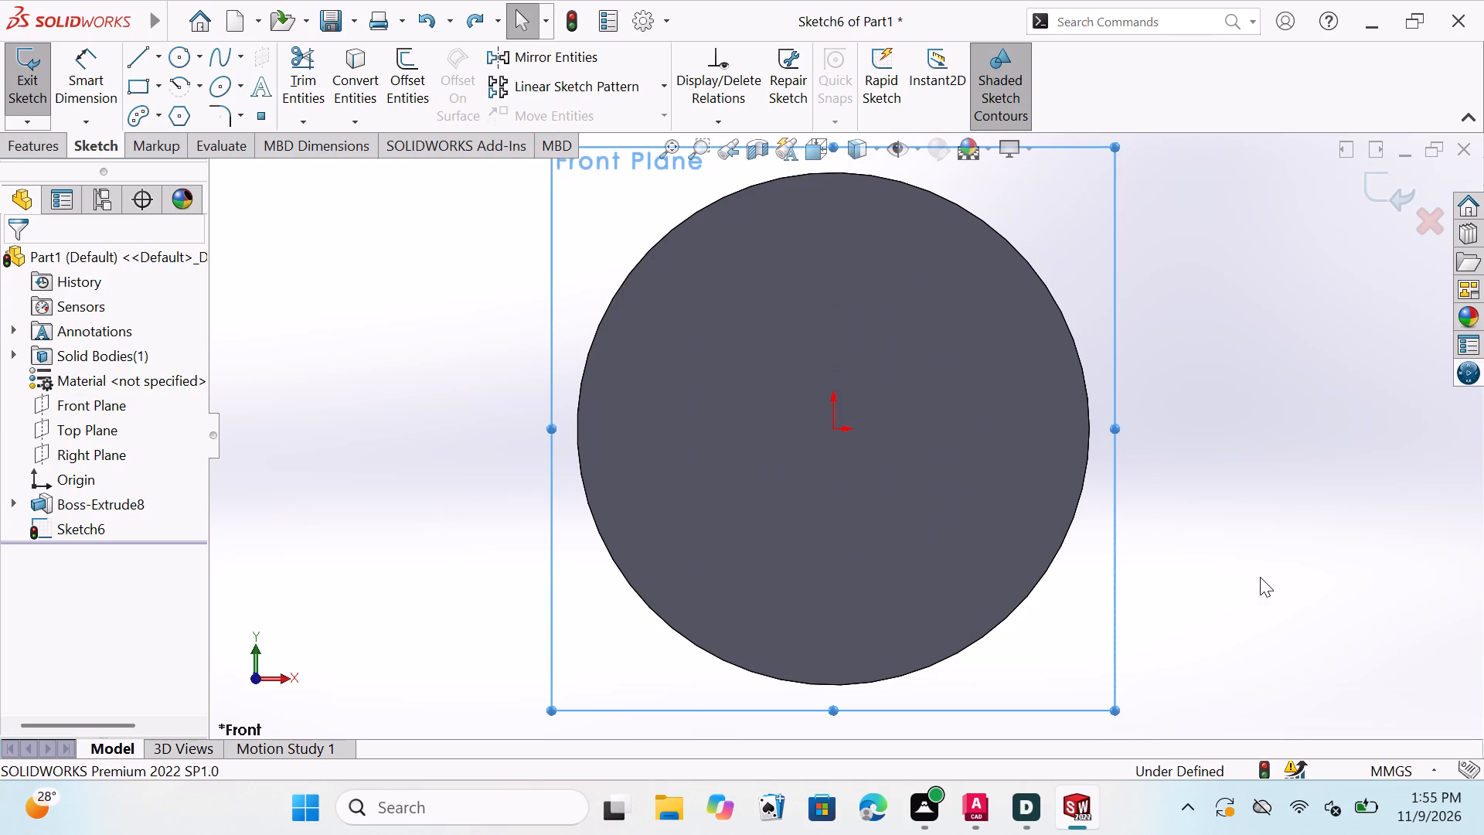
key(ctrl+z)
key(ctrl+z)
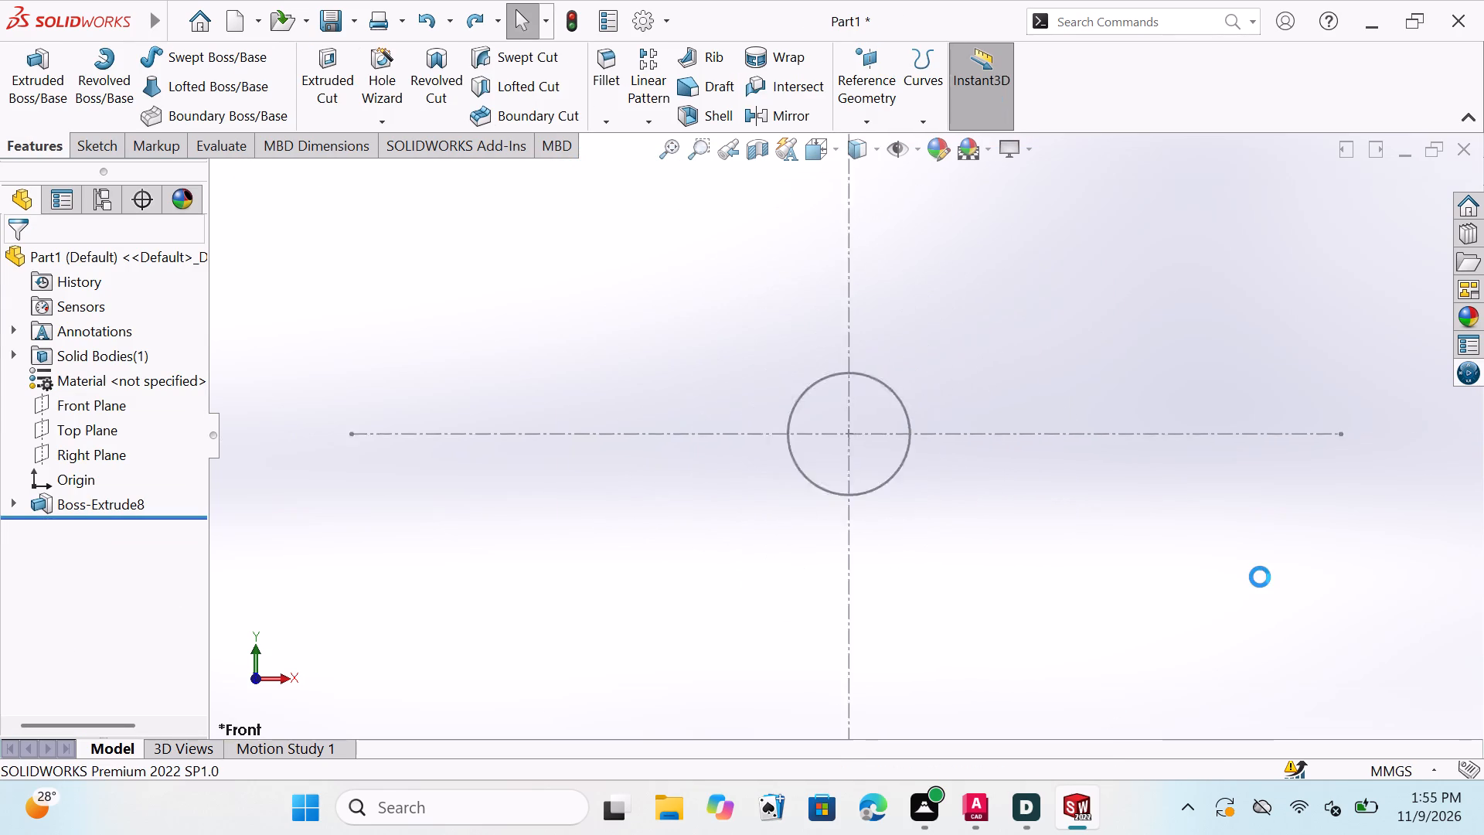
Undo the Boss-Extrude8 feature, going back to editing Sketch1 with its 80 mm circle and centrelines.
key(ctrl+z)
key(ctrl+z)
key(ctrl+z)
key(ctrl+z)
key(ctrl+z)
key(ctrl+z)
key(ctrl+z)
key(ctrl+z)
key(ctrl+z)
key(ctrl+z)
key(ctrl+z)
key(ctrl+z)
key(ctrl+z)
key(ctrl+z)
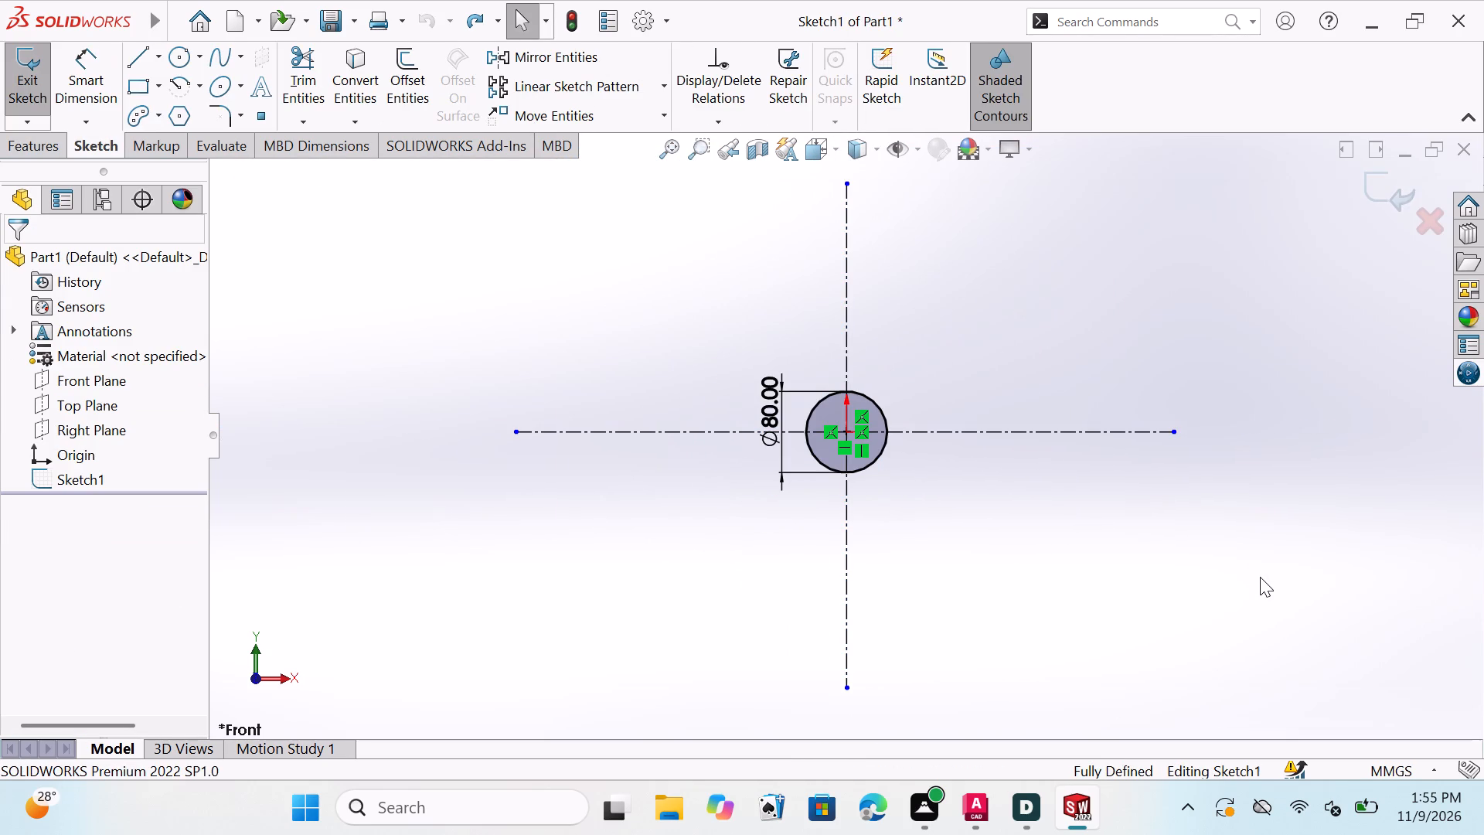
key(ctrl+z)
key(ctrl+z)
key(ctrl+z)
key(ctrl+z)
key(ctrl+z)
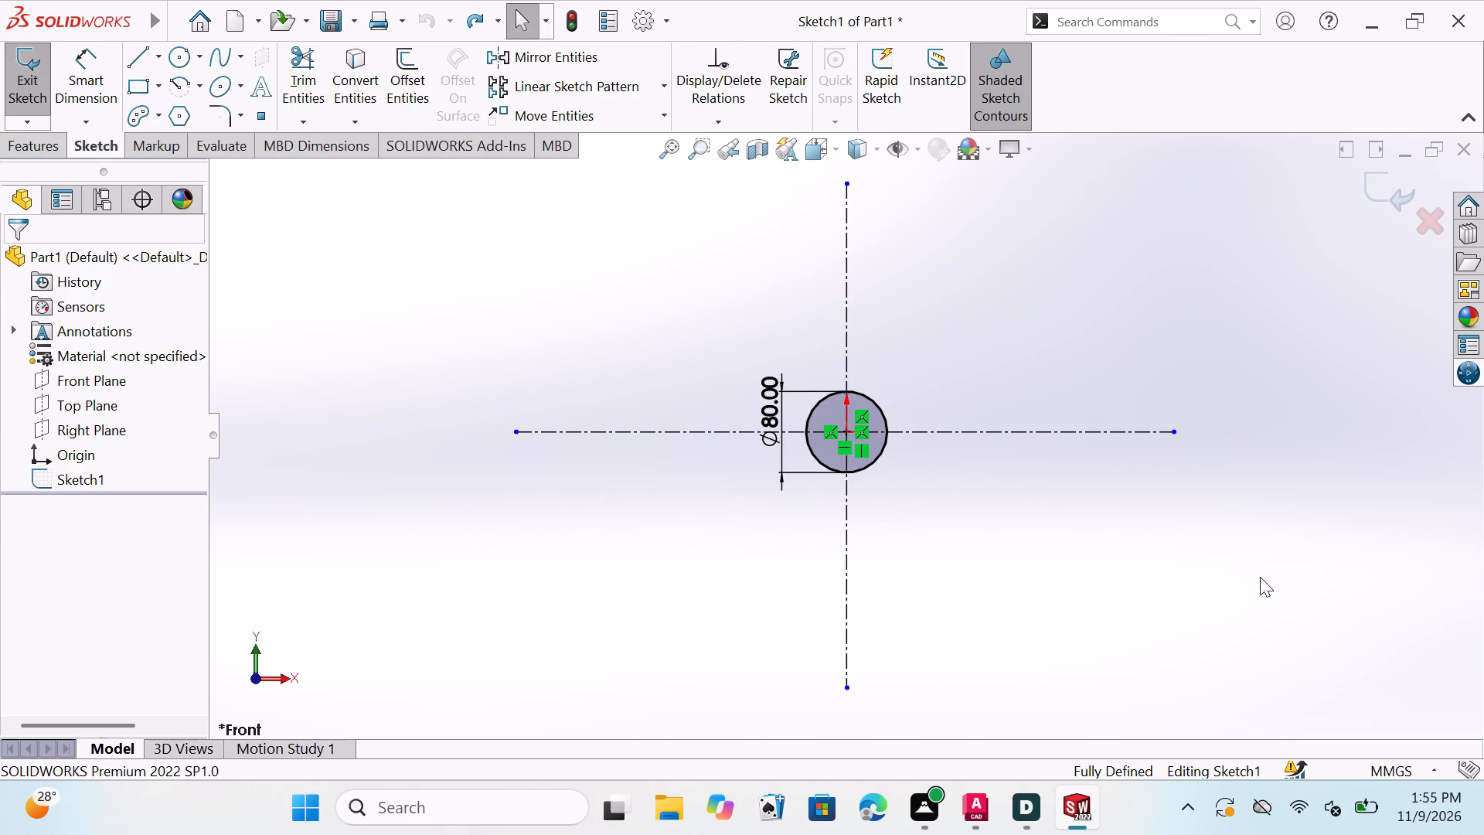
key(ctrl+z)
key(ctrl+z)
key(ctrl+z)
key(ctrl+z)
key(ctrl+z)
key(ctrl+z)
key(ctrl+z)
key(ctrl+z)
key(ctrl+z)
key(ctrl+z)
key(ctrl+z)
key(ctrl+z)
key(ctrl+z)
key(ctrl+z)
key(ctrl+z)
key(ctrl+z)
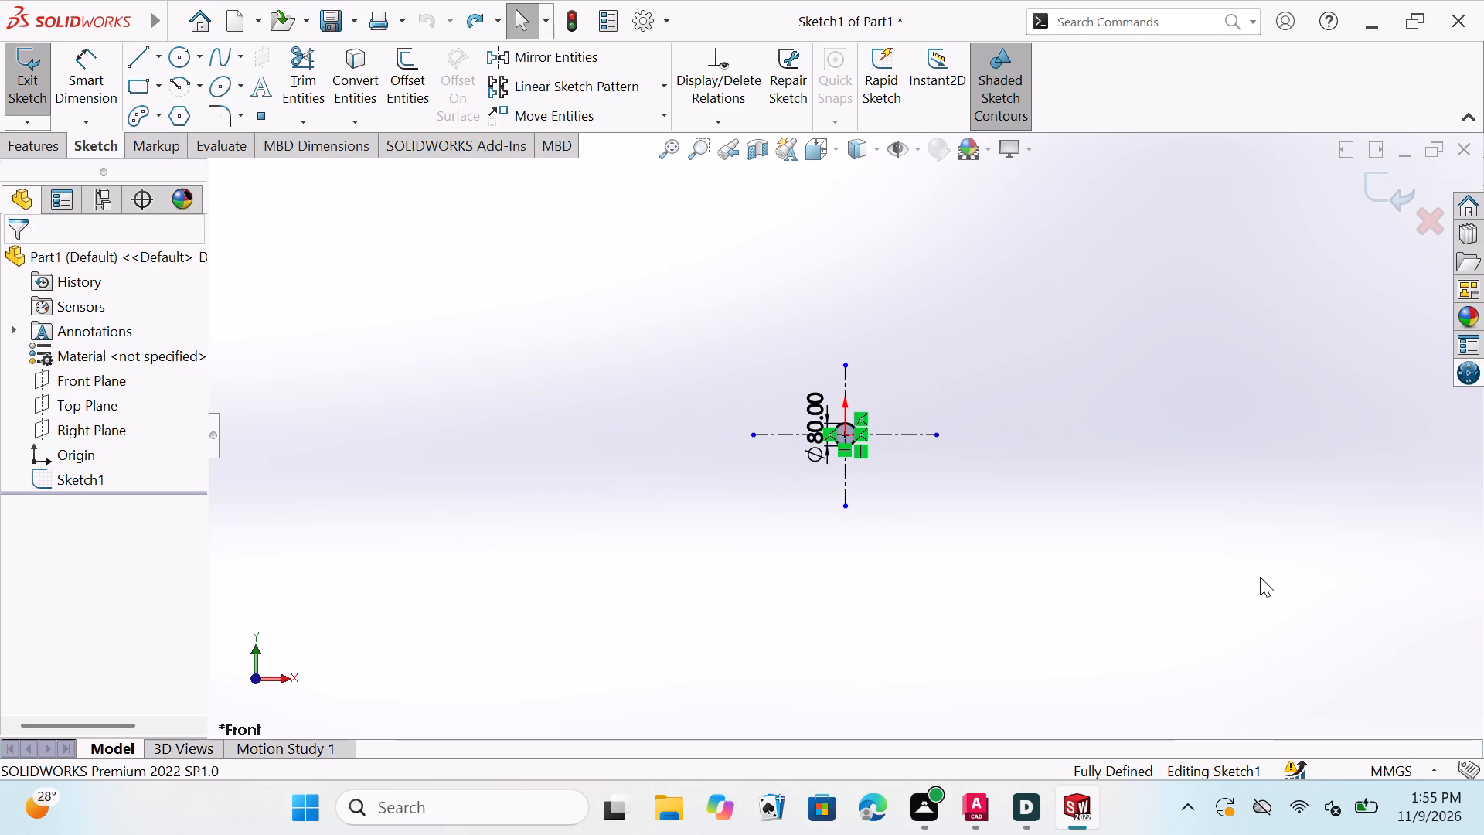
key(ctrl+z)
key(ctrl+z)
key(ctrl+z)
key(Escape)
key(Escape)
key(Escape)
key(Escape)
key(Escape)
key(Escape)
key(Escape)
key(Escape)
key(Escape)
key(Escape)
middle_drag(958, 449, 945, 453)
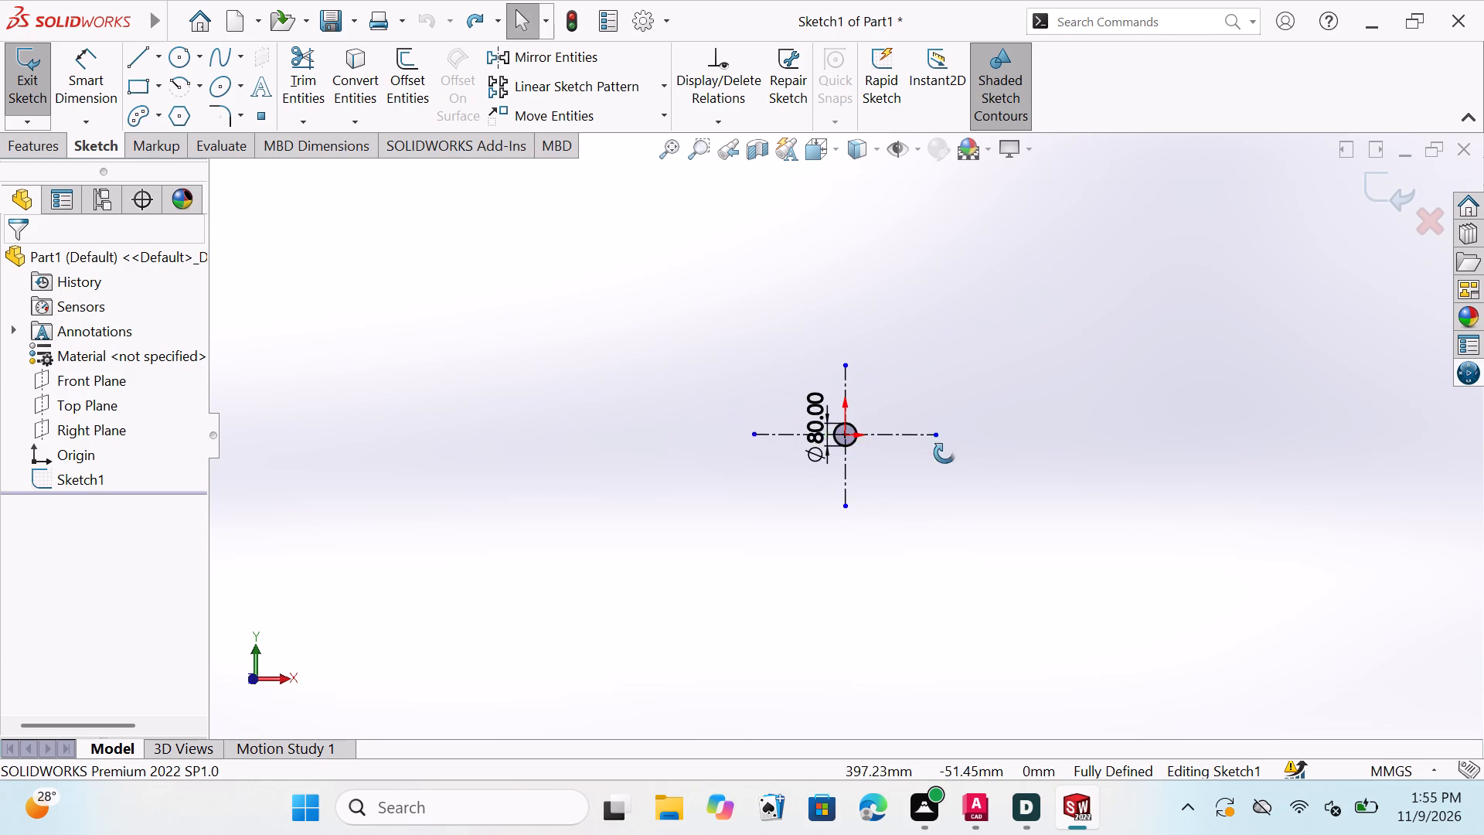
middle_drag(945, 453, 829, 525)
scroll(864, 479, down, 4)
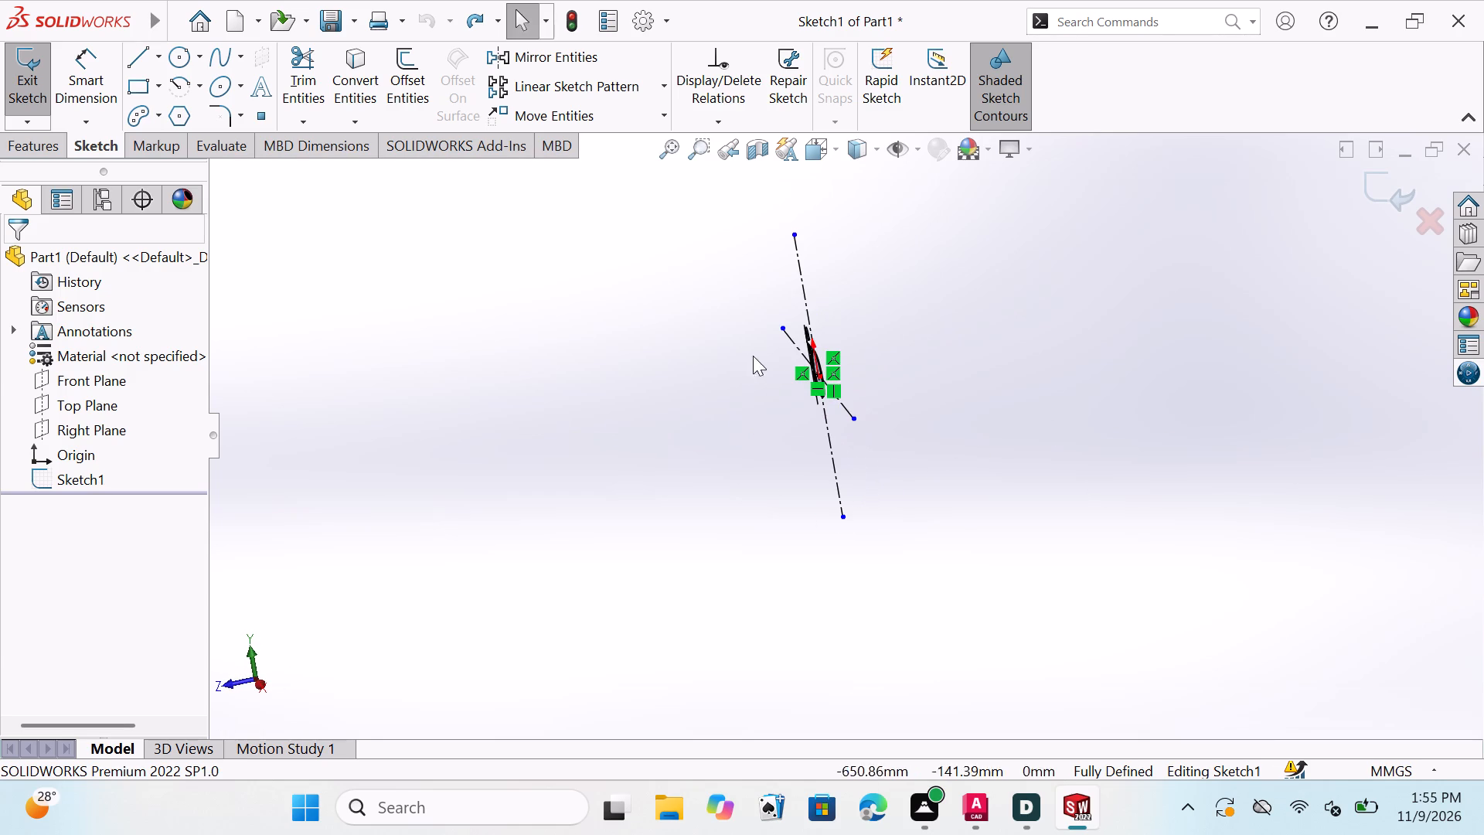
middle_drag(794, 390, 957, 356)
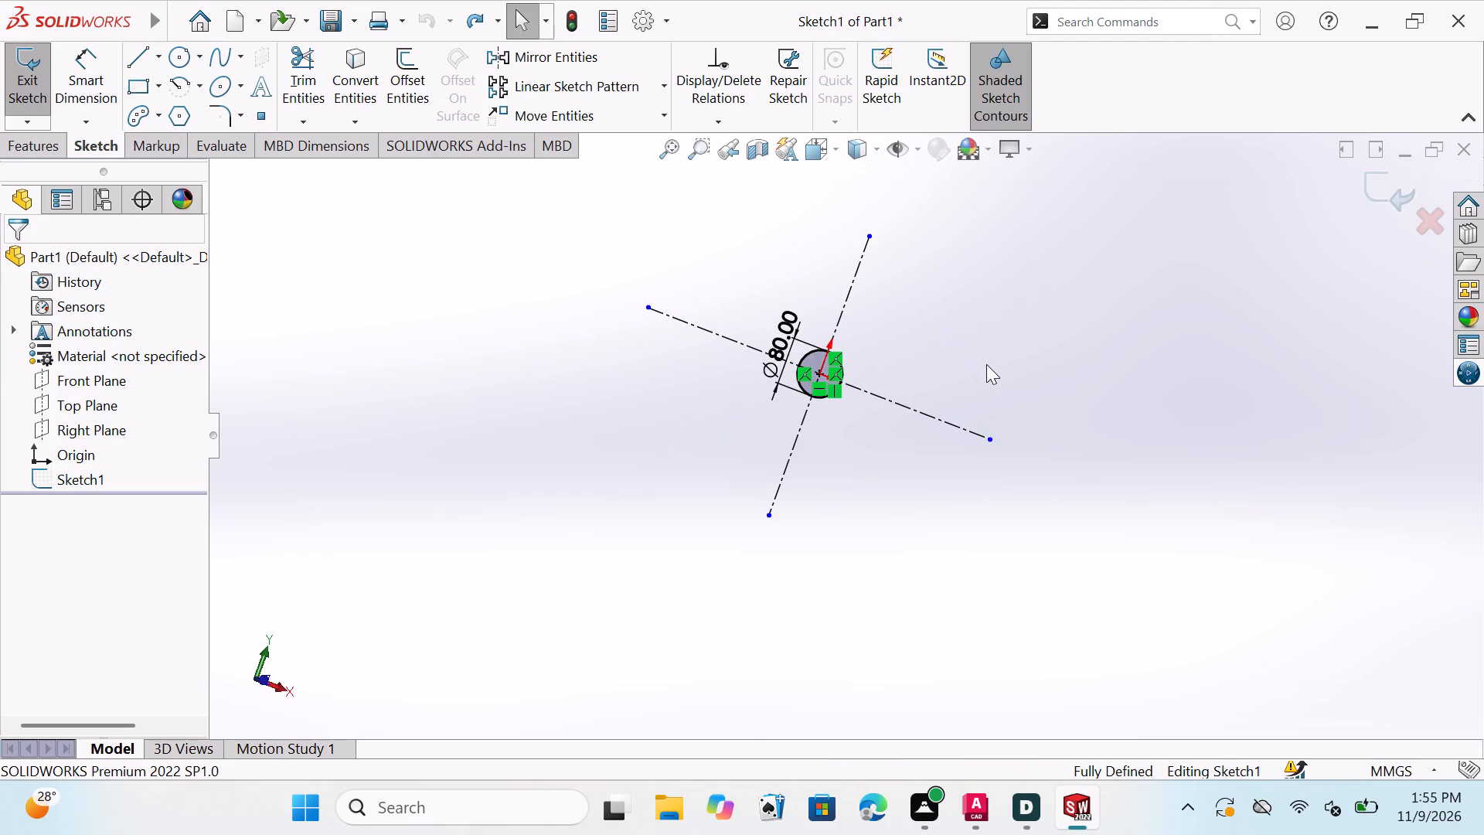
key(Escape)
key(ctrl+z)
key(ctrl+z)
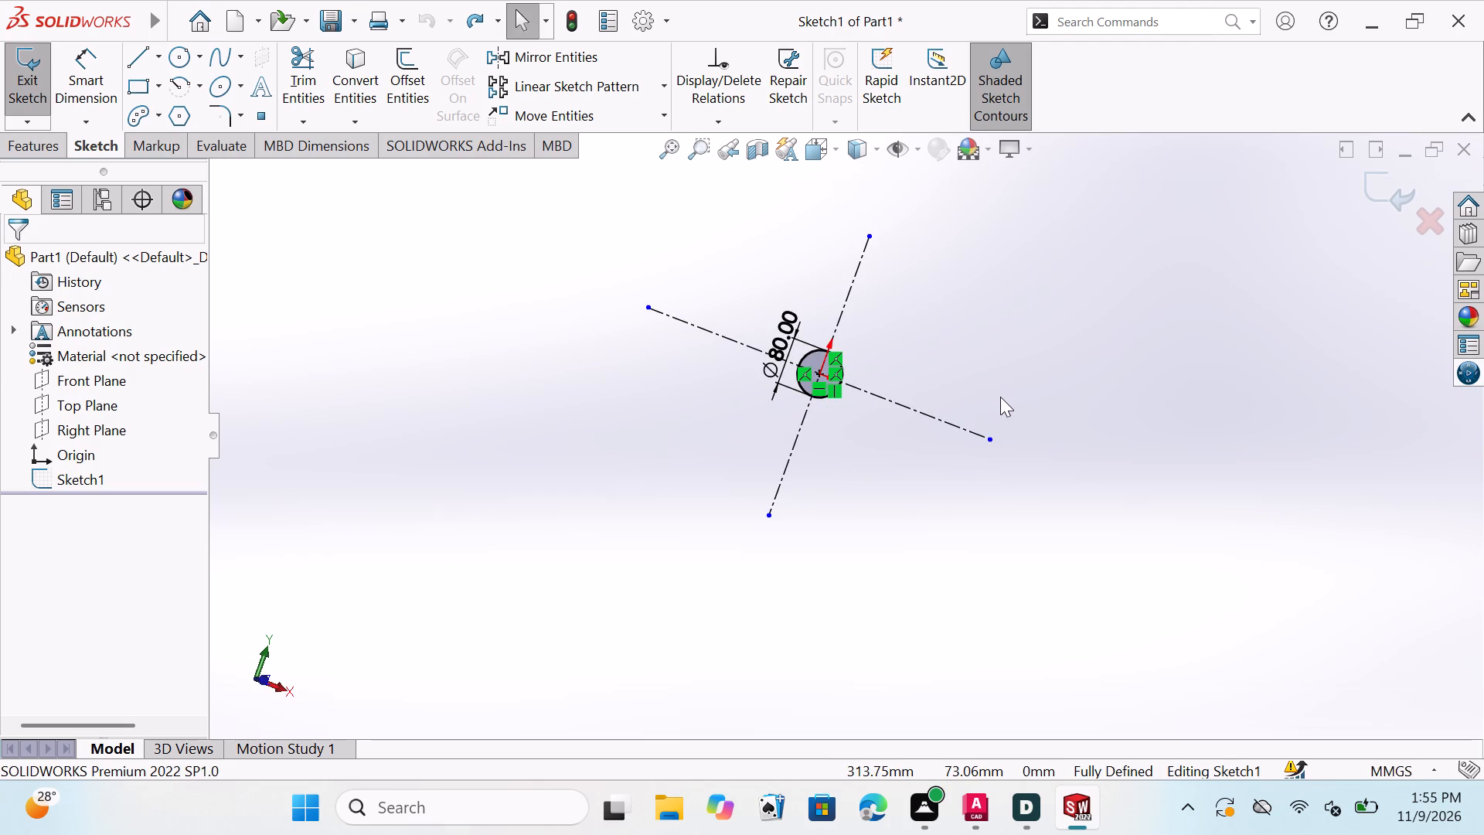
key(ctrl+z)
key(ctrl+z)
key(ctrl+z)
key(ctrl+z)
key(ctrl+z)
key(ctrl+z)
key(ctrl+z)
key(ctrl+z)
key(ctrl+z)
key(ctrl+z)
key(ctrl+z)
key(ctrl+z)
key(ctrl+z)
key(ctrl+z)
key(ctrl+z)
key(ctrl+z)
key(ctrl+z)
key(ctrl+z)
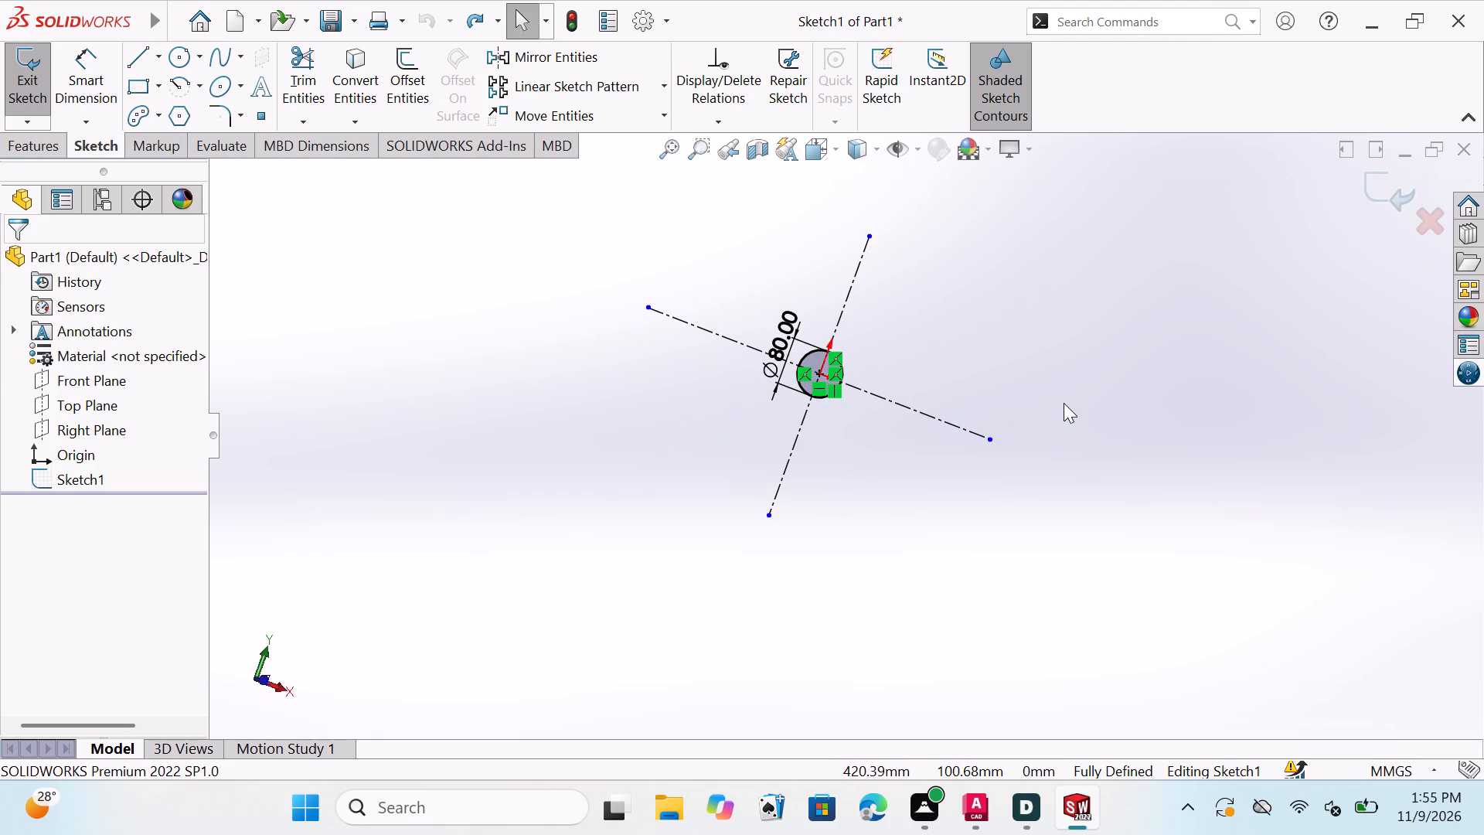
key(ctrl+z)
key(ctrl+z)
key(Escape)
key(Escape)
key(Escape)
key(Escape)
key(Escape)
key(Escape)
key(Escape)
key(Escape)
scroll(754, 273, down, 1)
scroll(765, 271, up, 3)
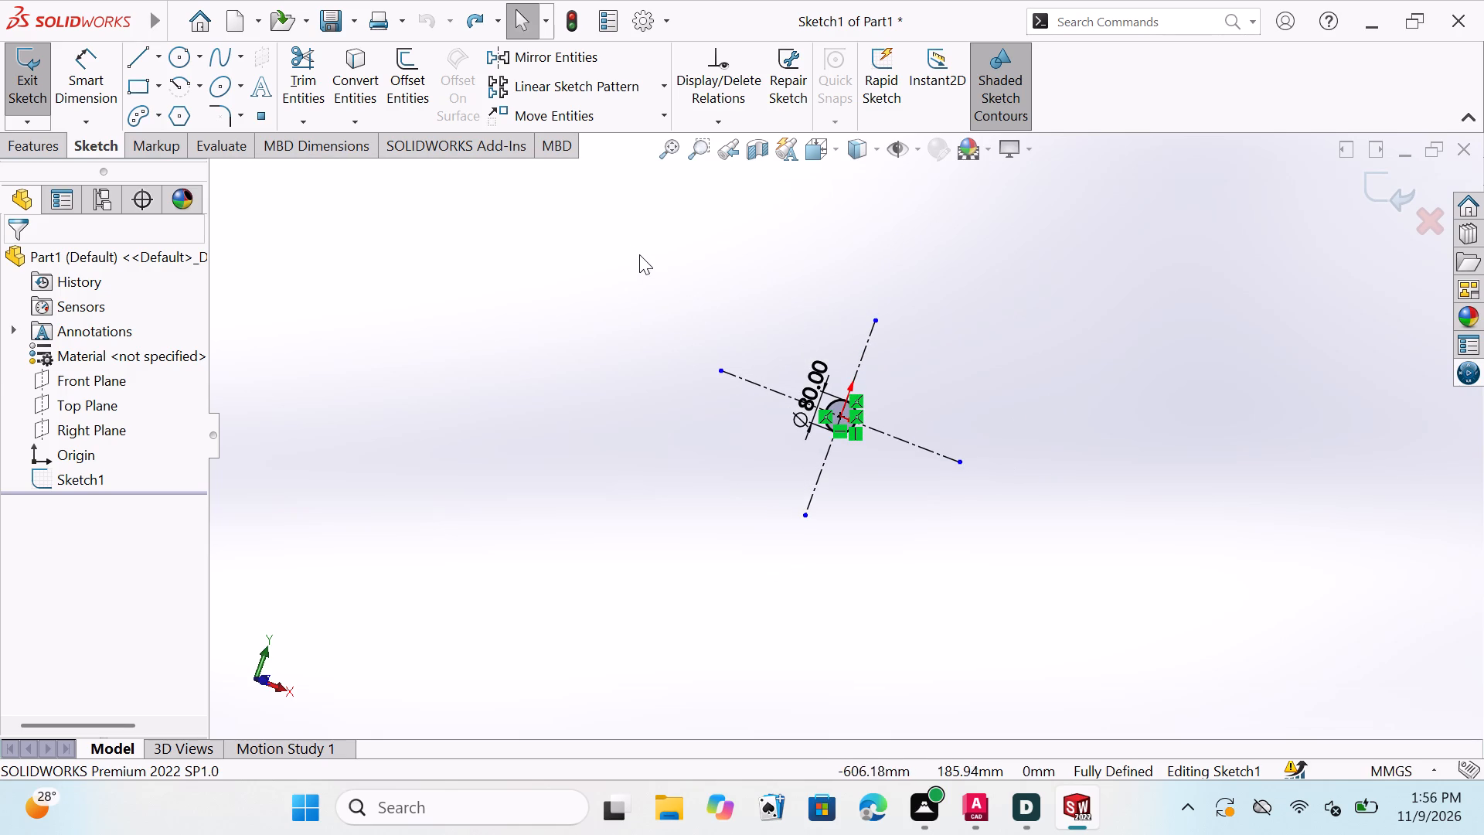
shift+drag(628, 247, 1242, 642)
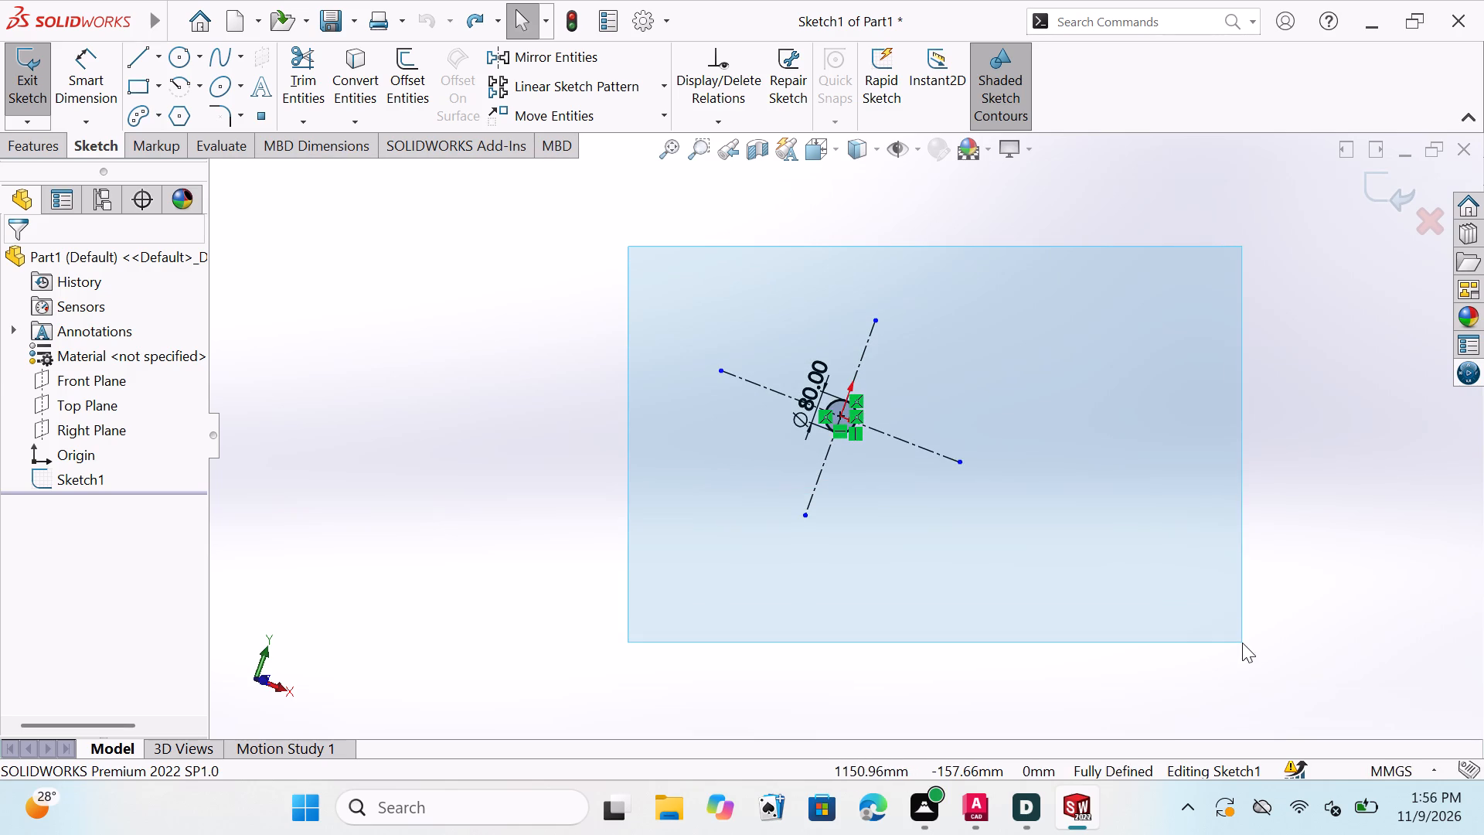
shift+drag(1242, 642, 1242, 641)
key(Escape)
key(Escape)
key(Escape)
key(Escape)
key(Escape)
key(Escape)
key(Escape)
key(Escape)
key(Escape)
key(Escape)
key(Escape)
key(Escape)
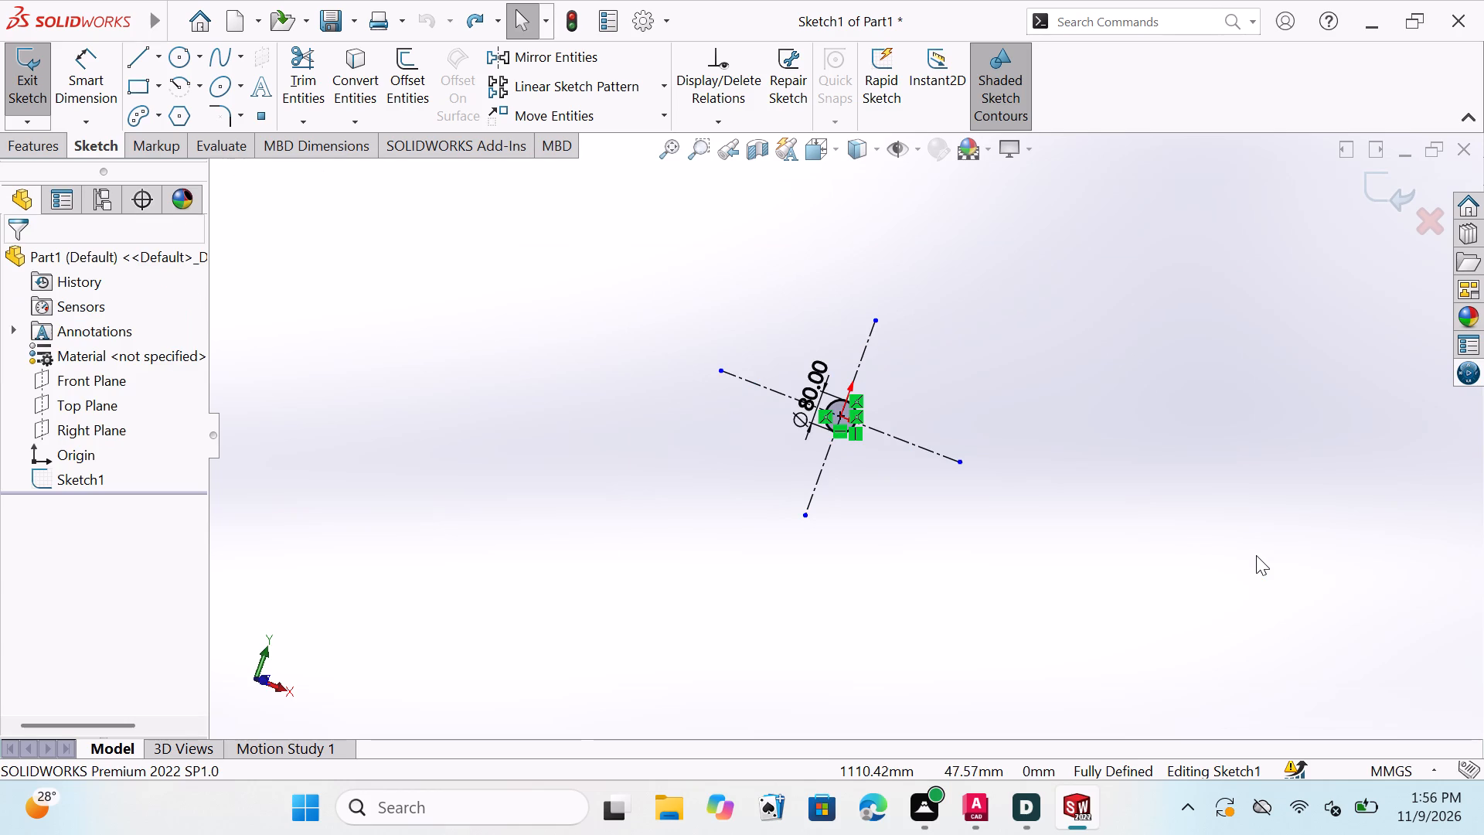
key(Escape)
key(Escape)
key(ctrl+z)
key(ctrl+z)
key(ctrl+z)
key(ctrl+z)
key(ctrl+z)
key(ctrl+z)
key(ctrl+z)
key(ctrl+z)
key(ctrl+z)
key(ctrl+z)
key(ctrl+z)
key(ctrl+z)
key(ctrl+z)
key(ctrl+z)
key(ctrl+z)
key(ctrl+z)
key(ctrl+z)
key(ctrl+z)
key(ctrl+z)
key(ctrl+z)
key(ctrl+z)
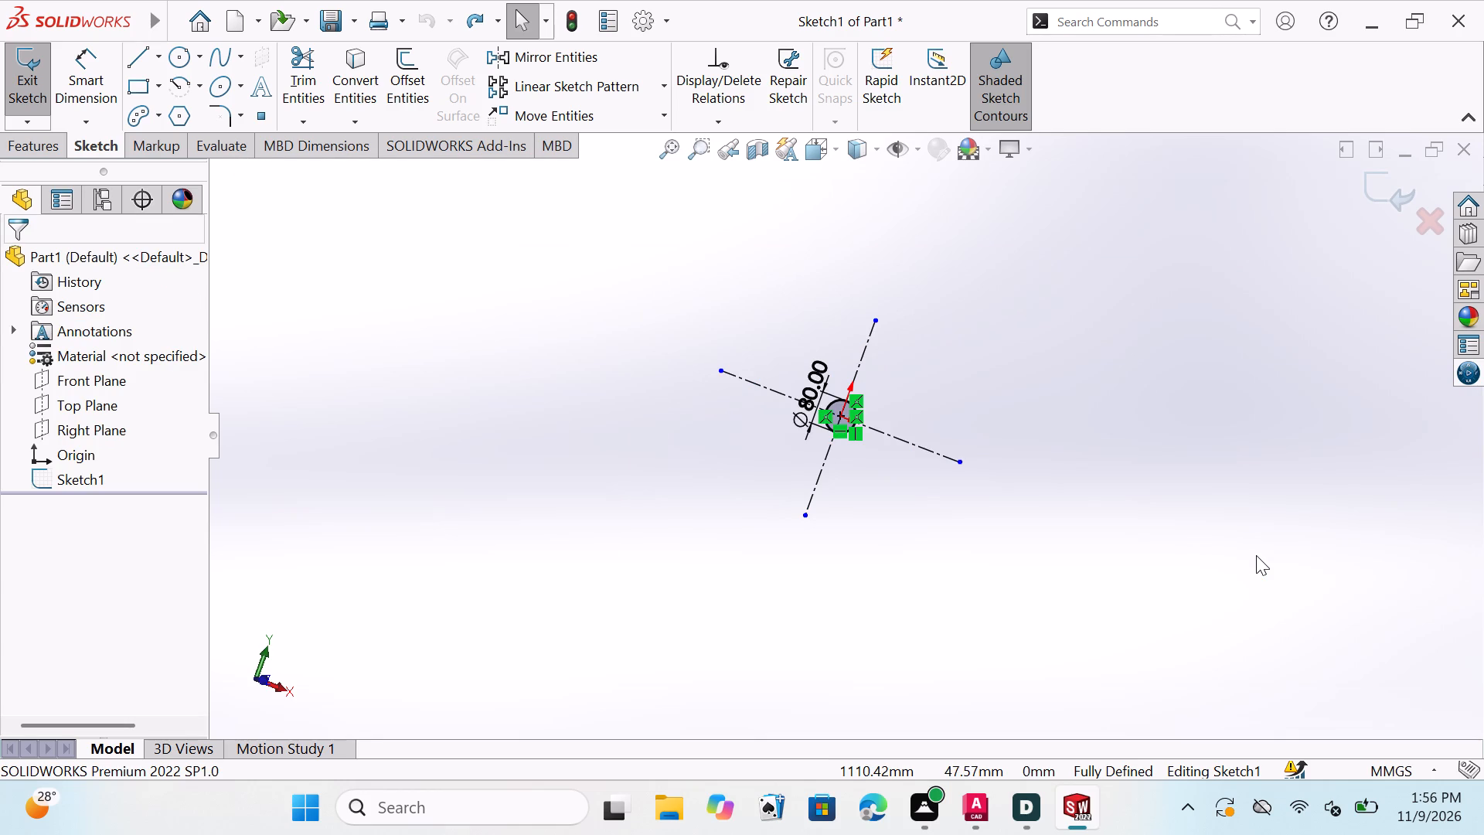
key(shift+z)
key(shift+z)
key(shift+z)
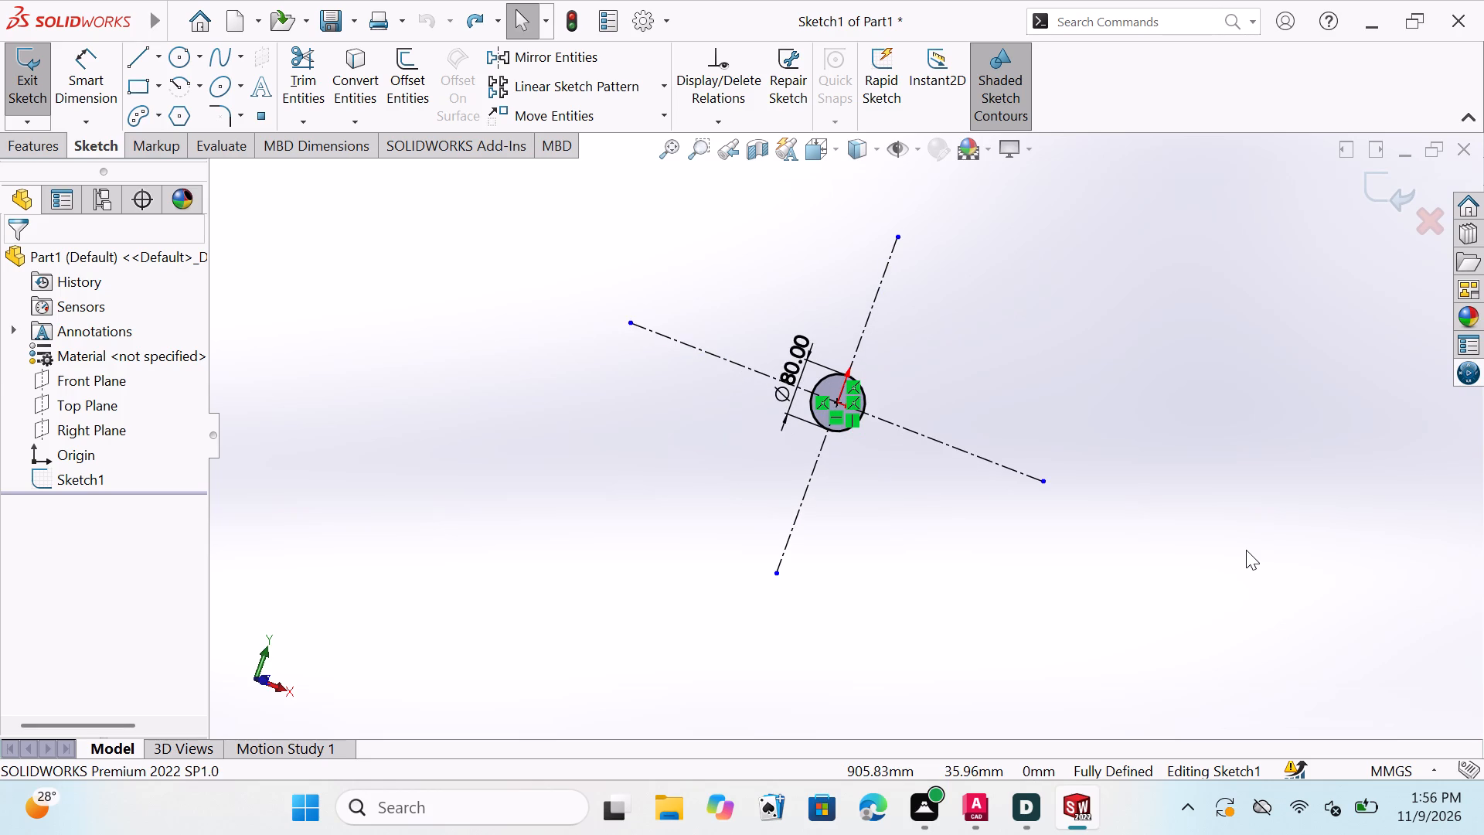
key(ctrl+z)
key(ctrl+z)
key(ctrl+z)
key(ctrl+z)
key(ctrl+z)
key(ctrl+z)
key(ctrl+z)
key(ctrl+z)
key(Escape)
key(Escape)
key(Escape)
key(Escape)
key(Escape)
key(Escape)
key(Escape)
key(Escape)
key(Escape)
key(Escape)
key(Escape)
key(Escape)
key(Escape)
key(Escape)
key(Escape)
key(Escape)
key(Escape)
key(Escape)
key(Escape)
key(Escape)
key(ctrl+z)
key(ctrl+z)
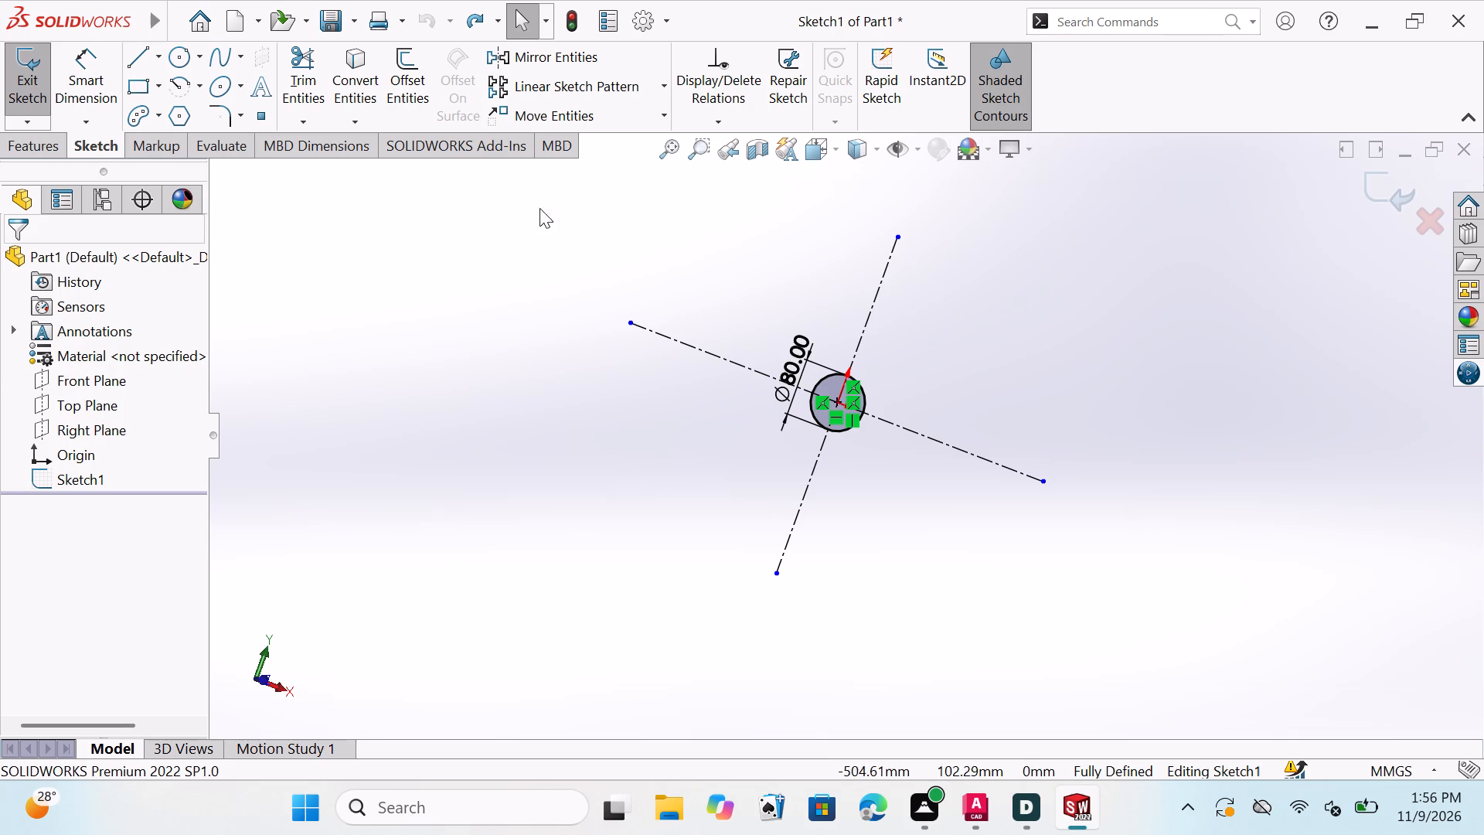
Delete all the entities of Sketch1: the 80 mm circle with its dimension and both centrelines.
drag(535, 197, 1374, 697)
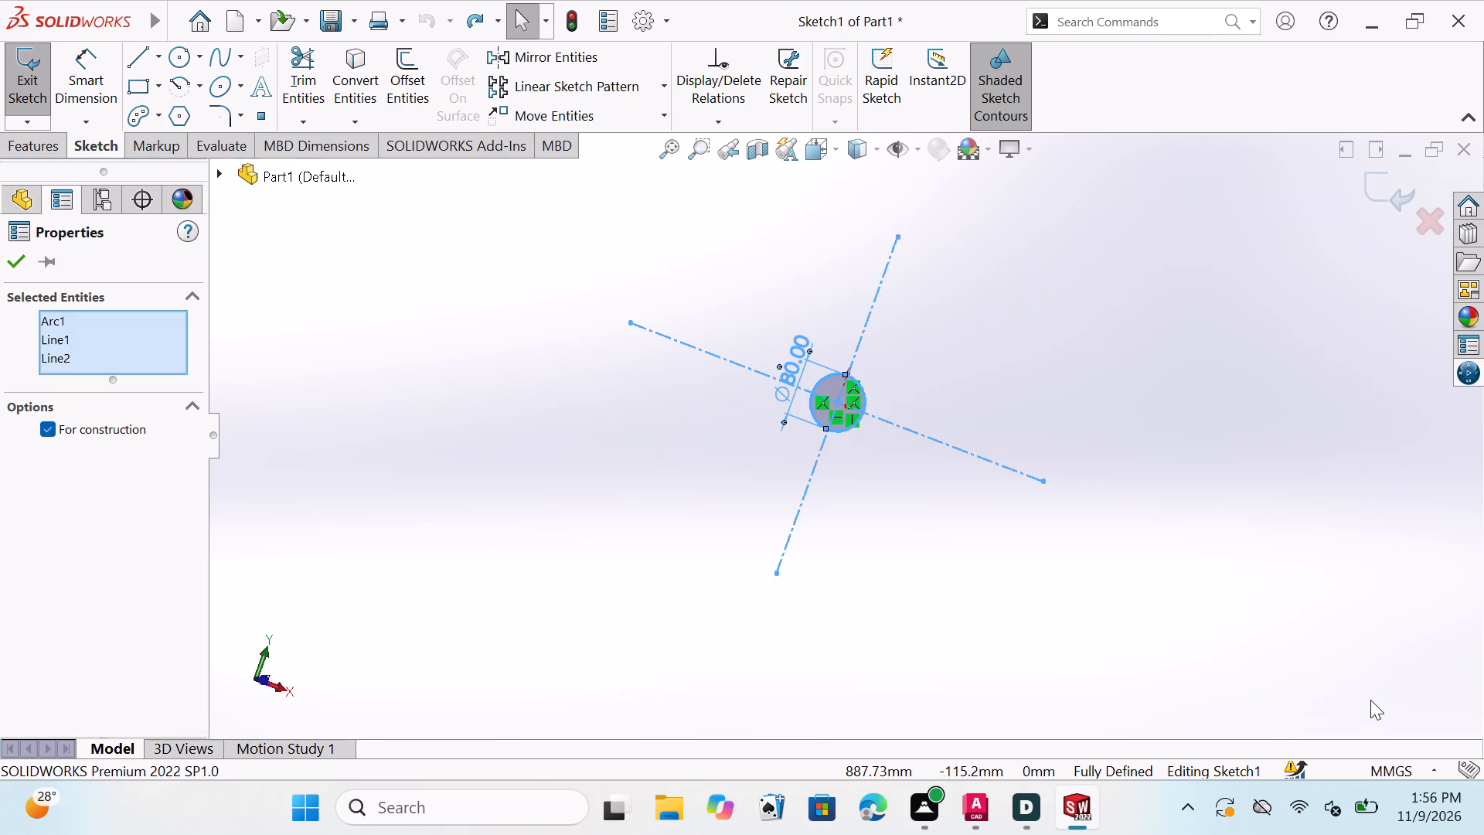
key(Delete)
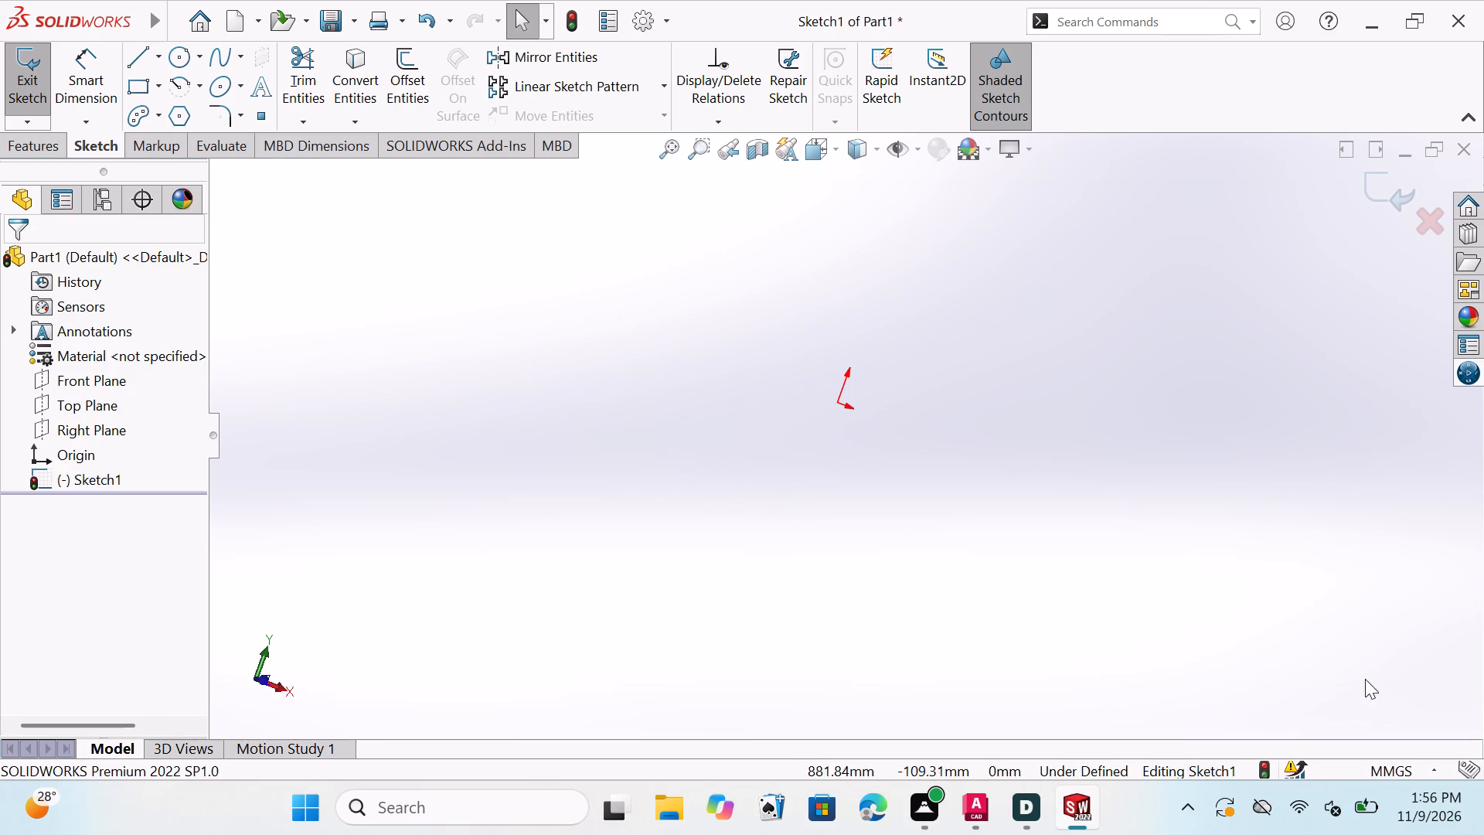
key(Escape)
key(Escape)
key(Escape)
key(Escape)
key(Escape)
key(Escape)
key(Escape)
key(Escape)
key(Escape)
key(Escape)
key(Escape)
key(Escape)
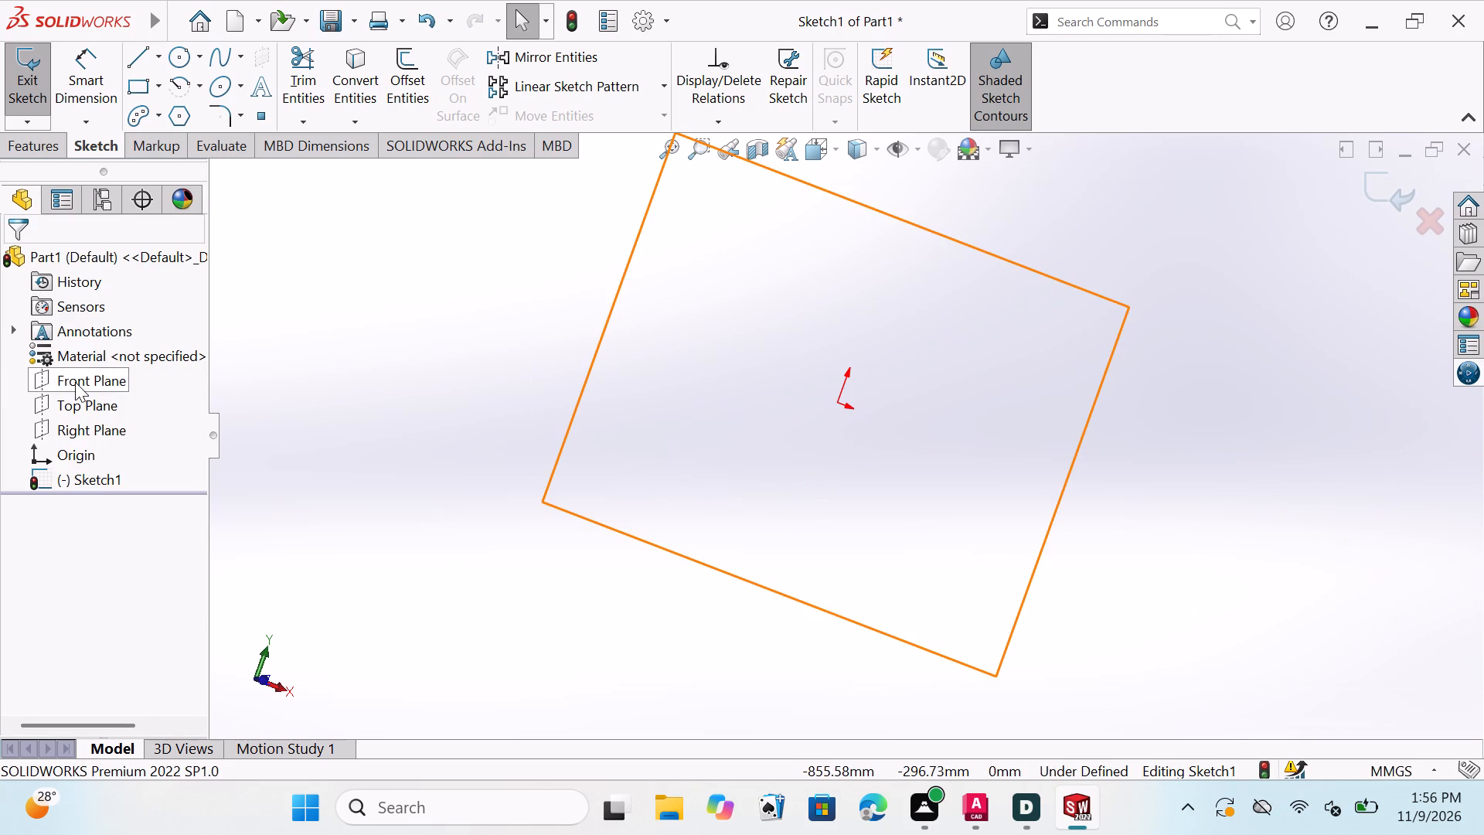
Sketch a vertical centreline through the origin in Sketch1, extending well above and below it, viewed normal to the Front Plane.
click(75, 382)
click(196, 359)
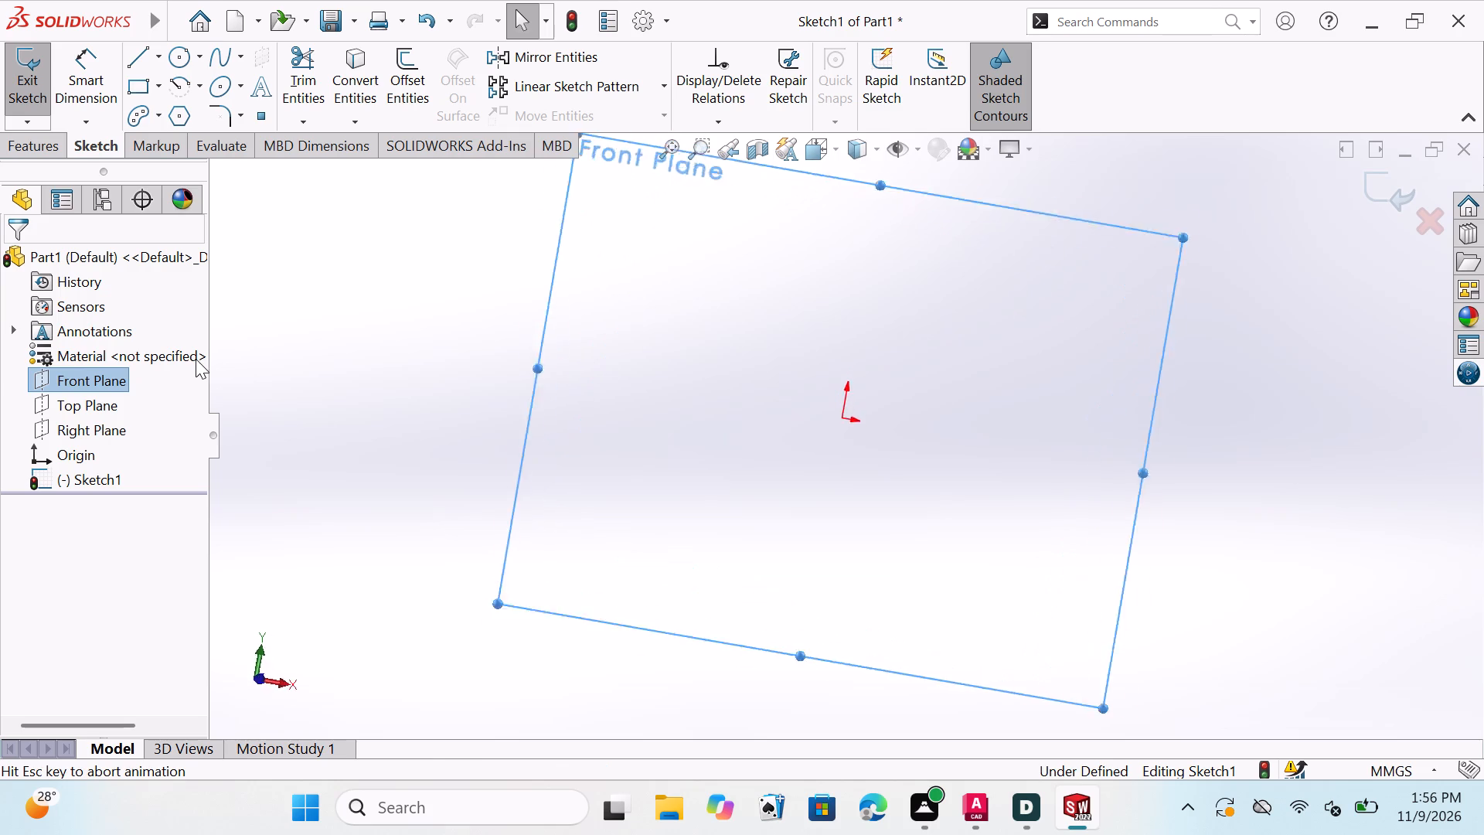
scroll(941, 494, up, 3)
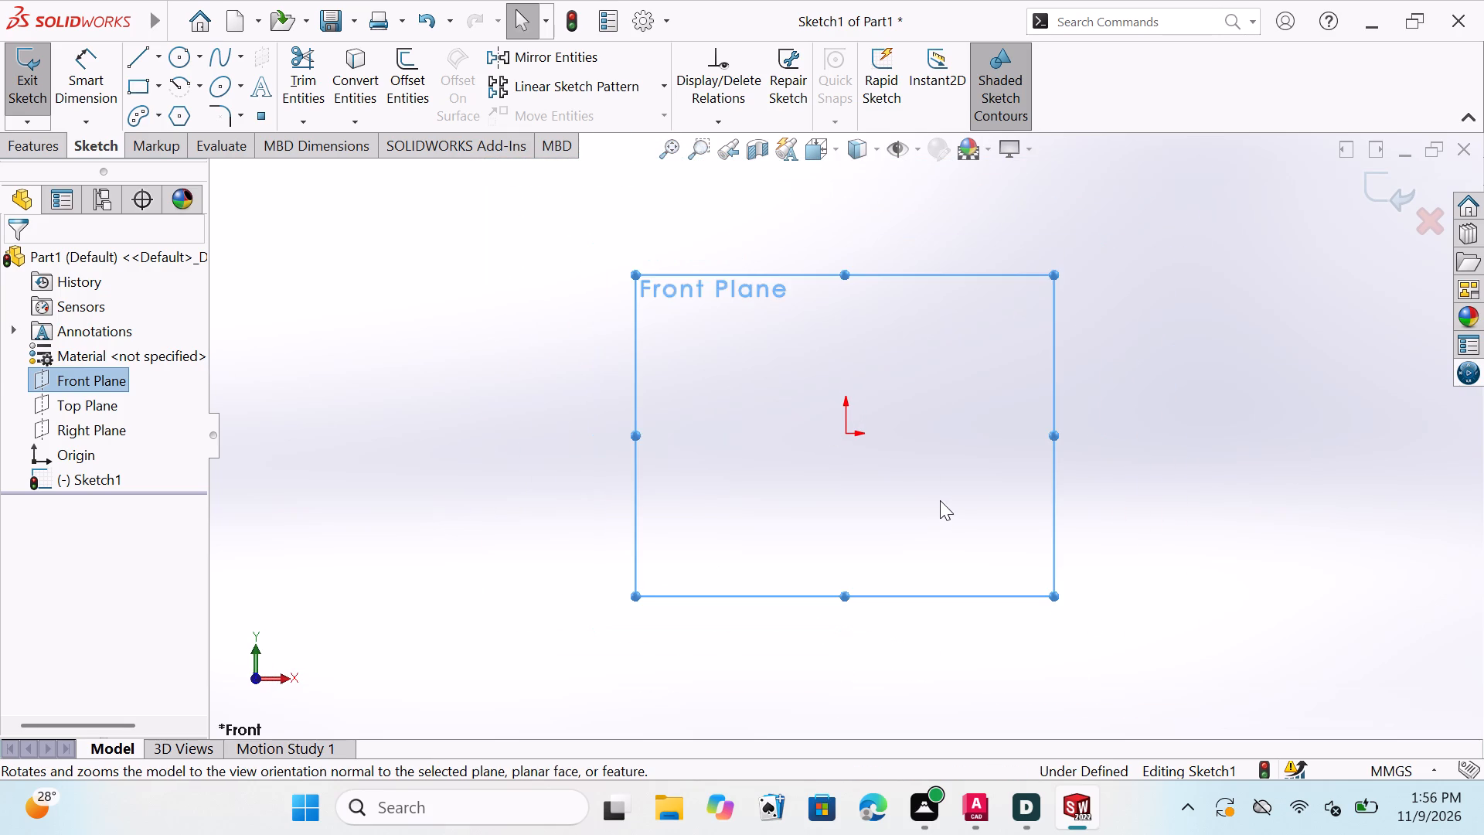
scroll(938, 501, up, 1)
key(Escape)
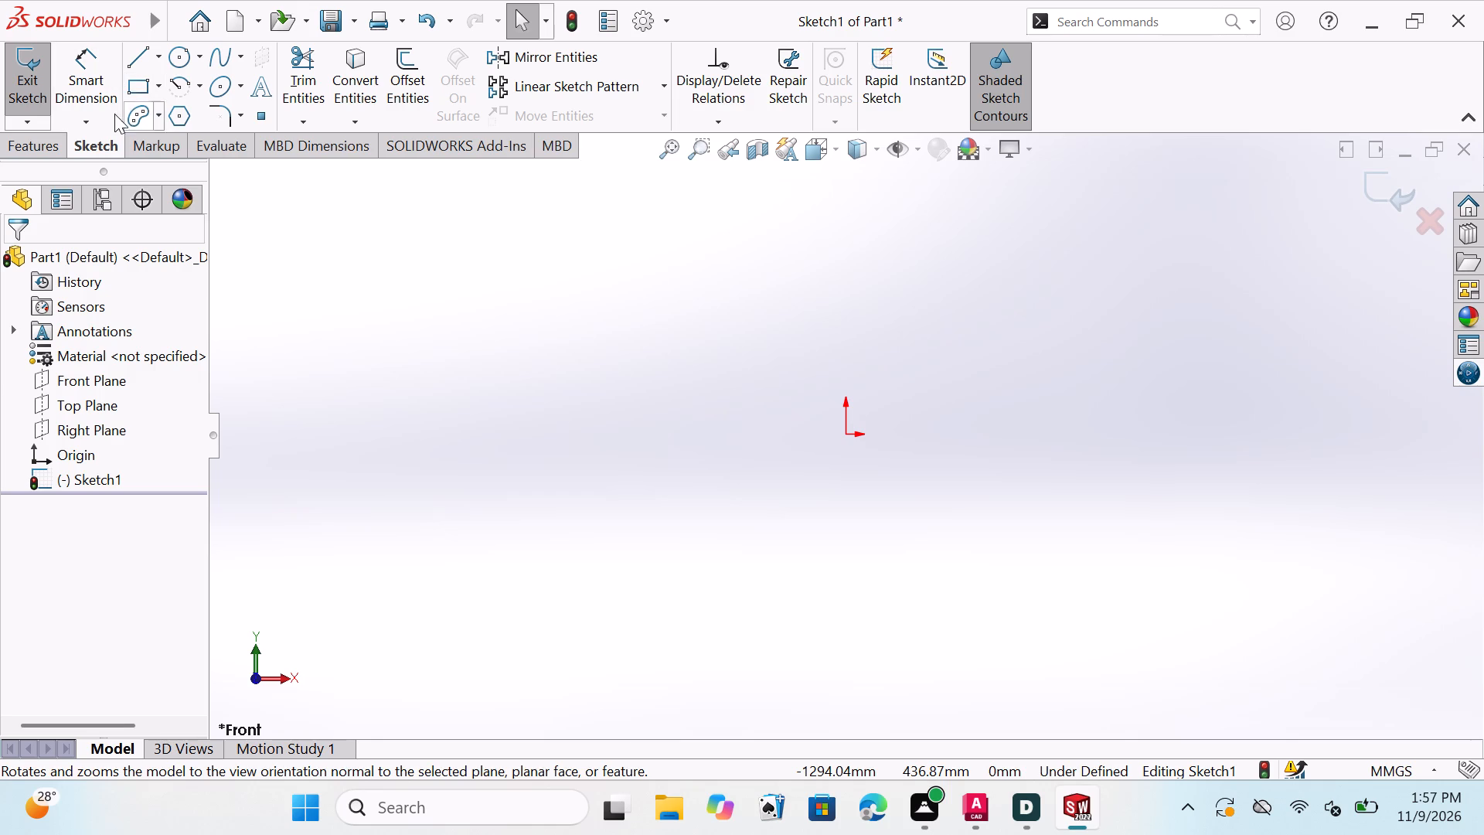
click(152, 49)
click(160, 53)
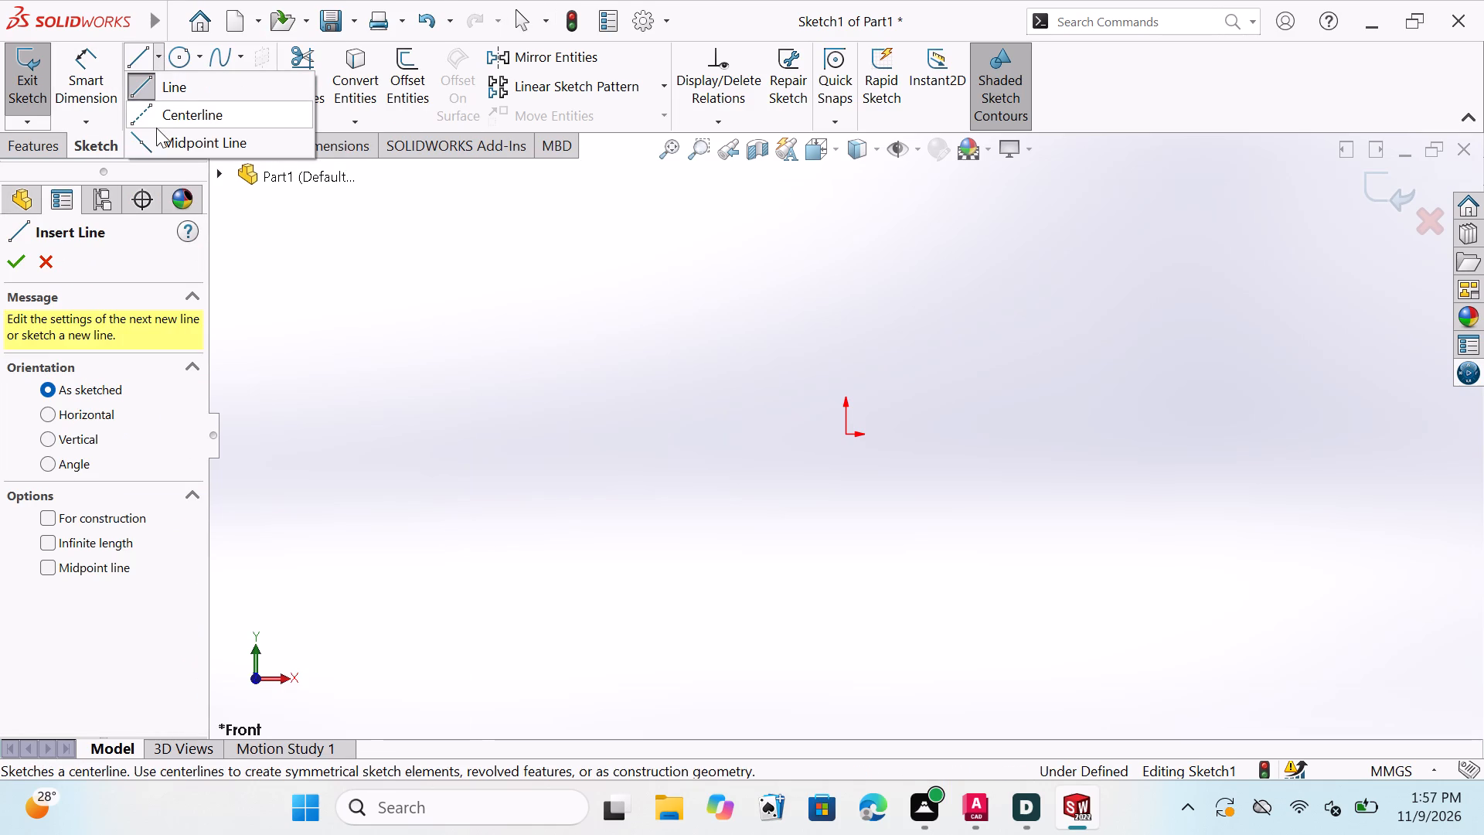
click(179, 118)
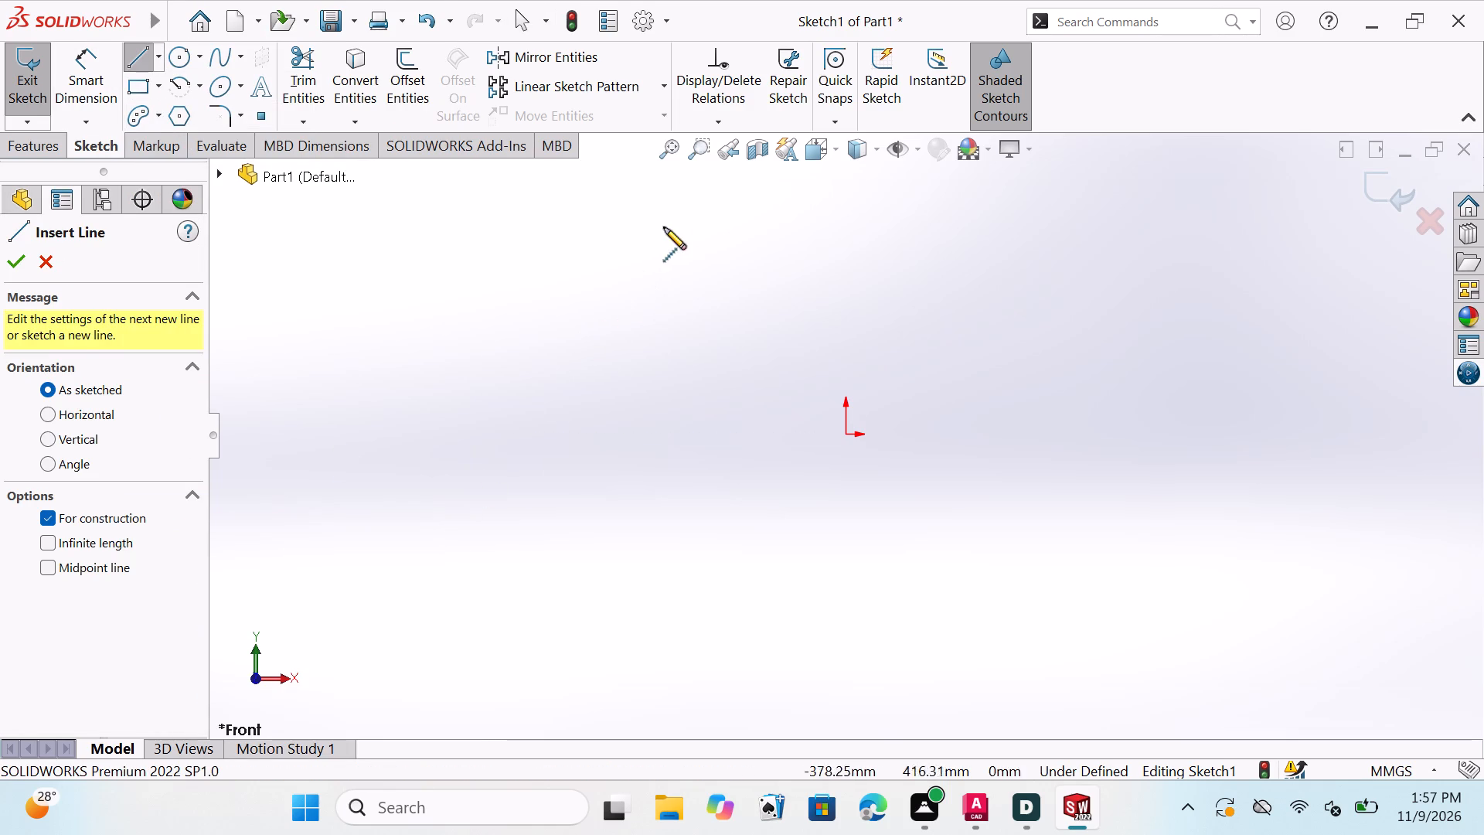
click(843, 165)
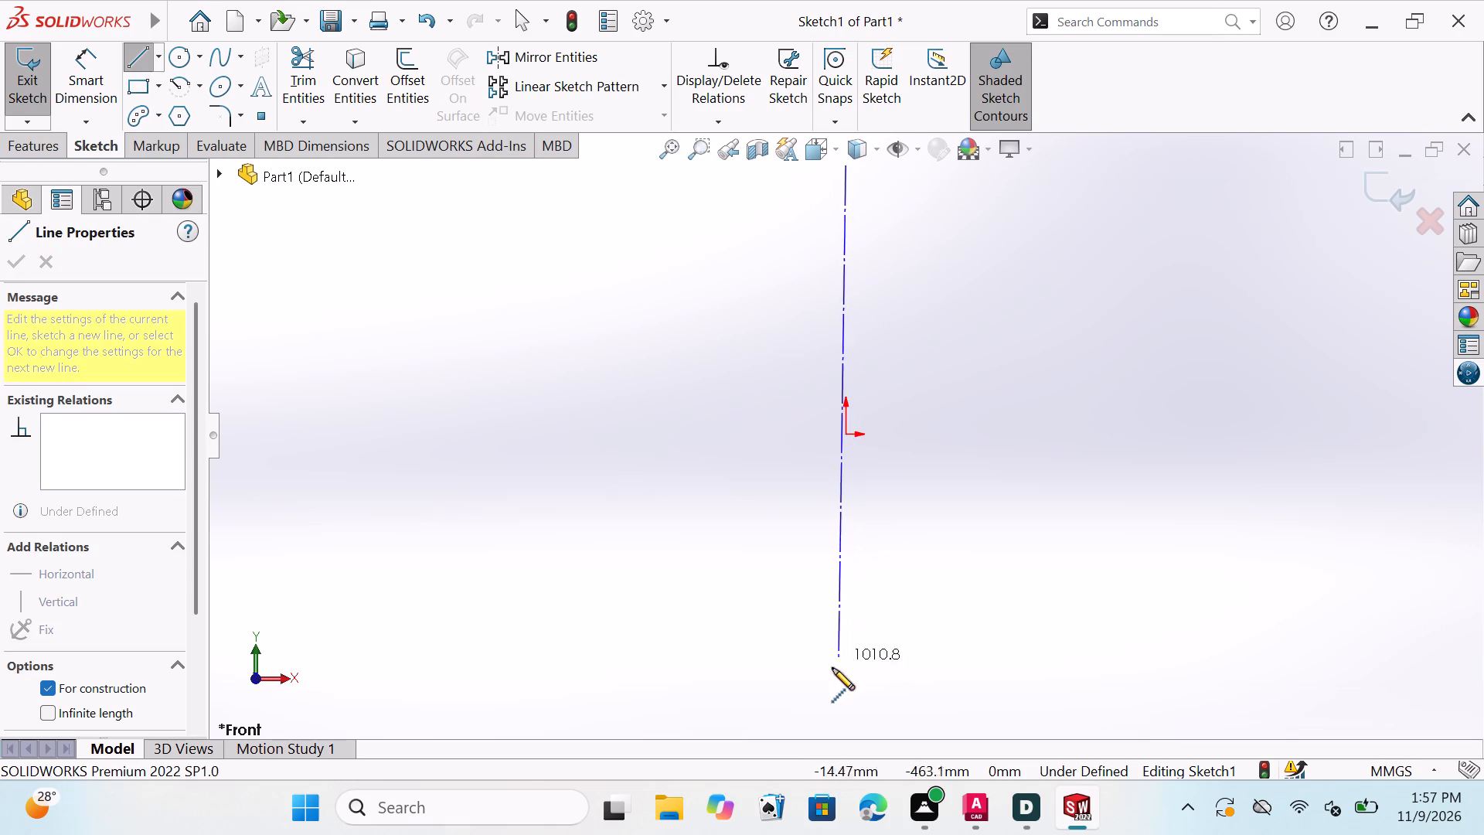
click(849, 695)
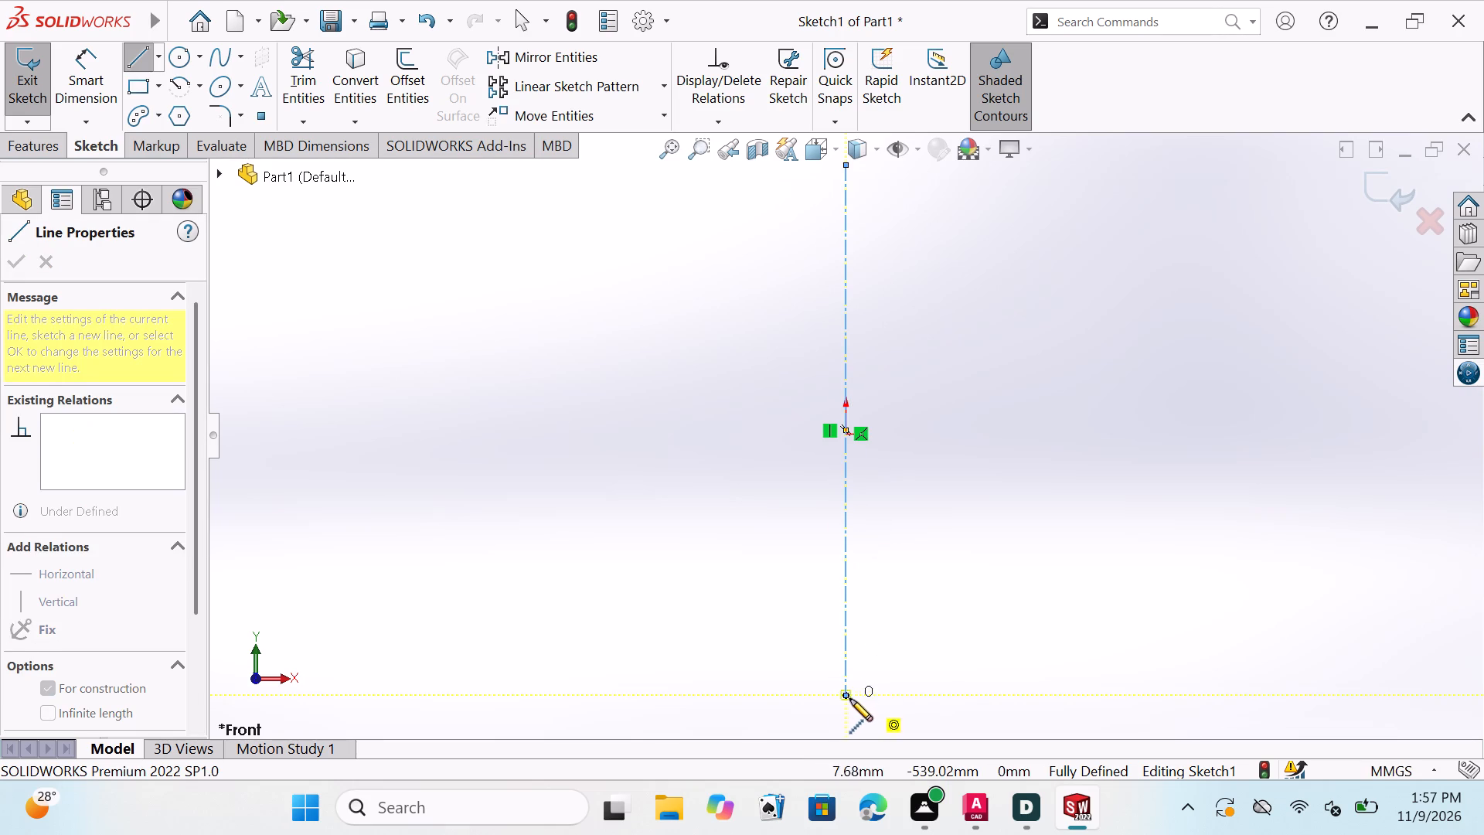
key(Escape)
key(Escape)
key(Escape)
key(Escape)
key(Escape)
key(Escape)
key(Escape)
key(Escape)
key(Escape)
key(Escape)
key(Escape)
key(Escape)
key(Escape)
key(Escape)
key(Escape)
key(Escape)
key(Escape)
key(Escape)
key(Escape)
key(Escape)
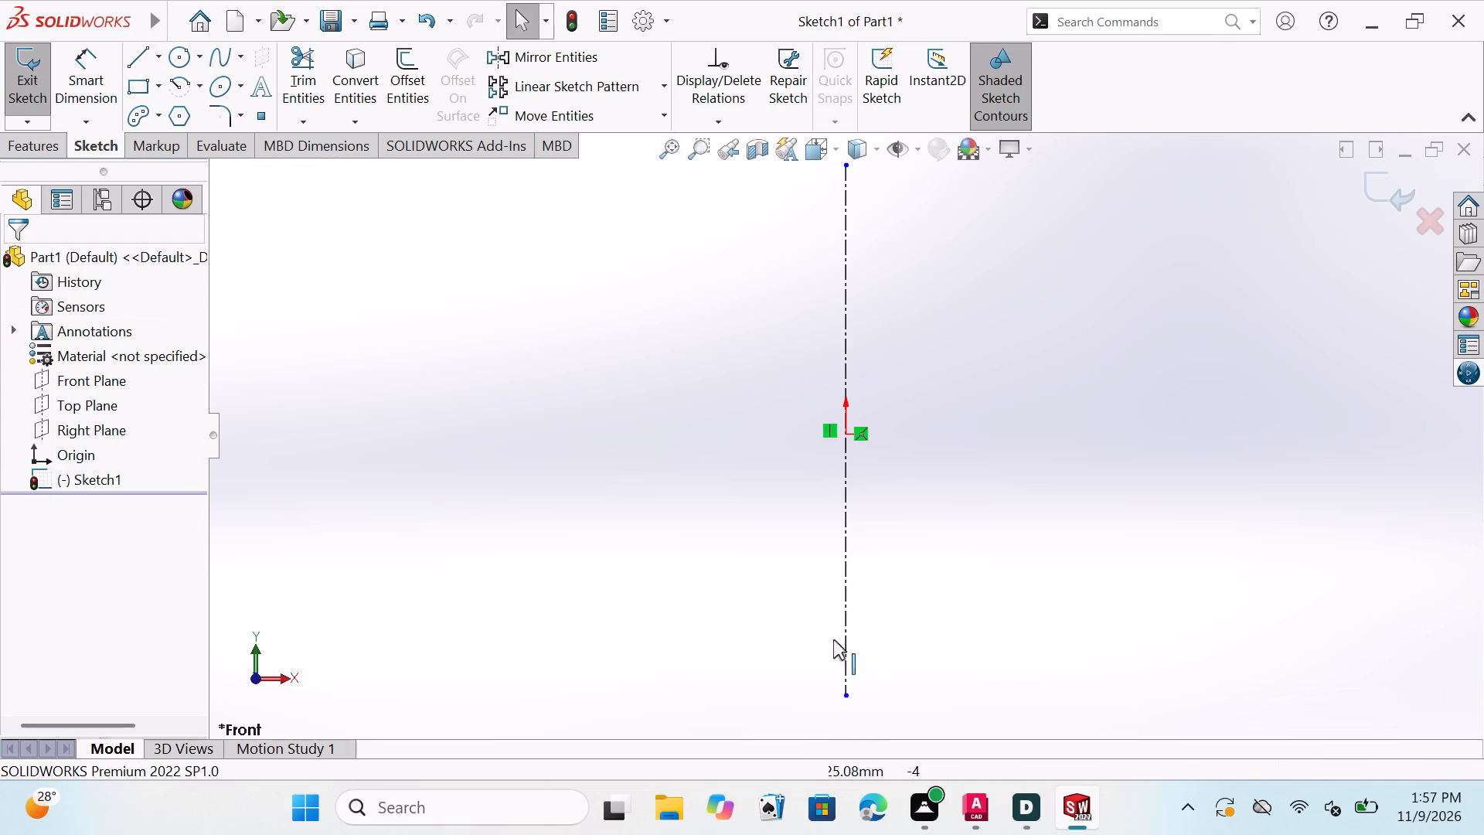
scroll(872, 257, up, 1)
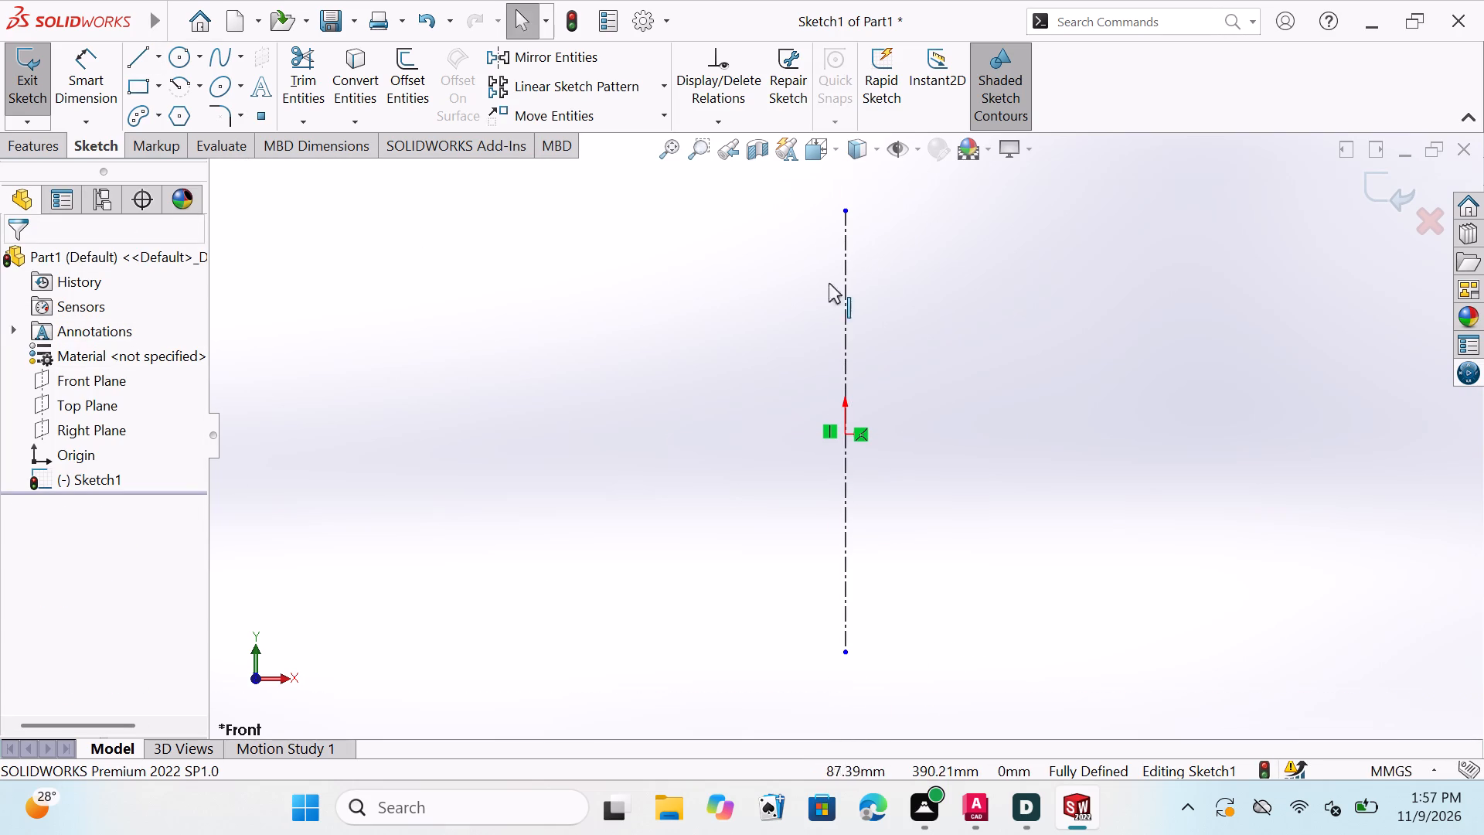
key(Escape)
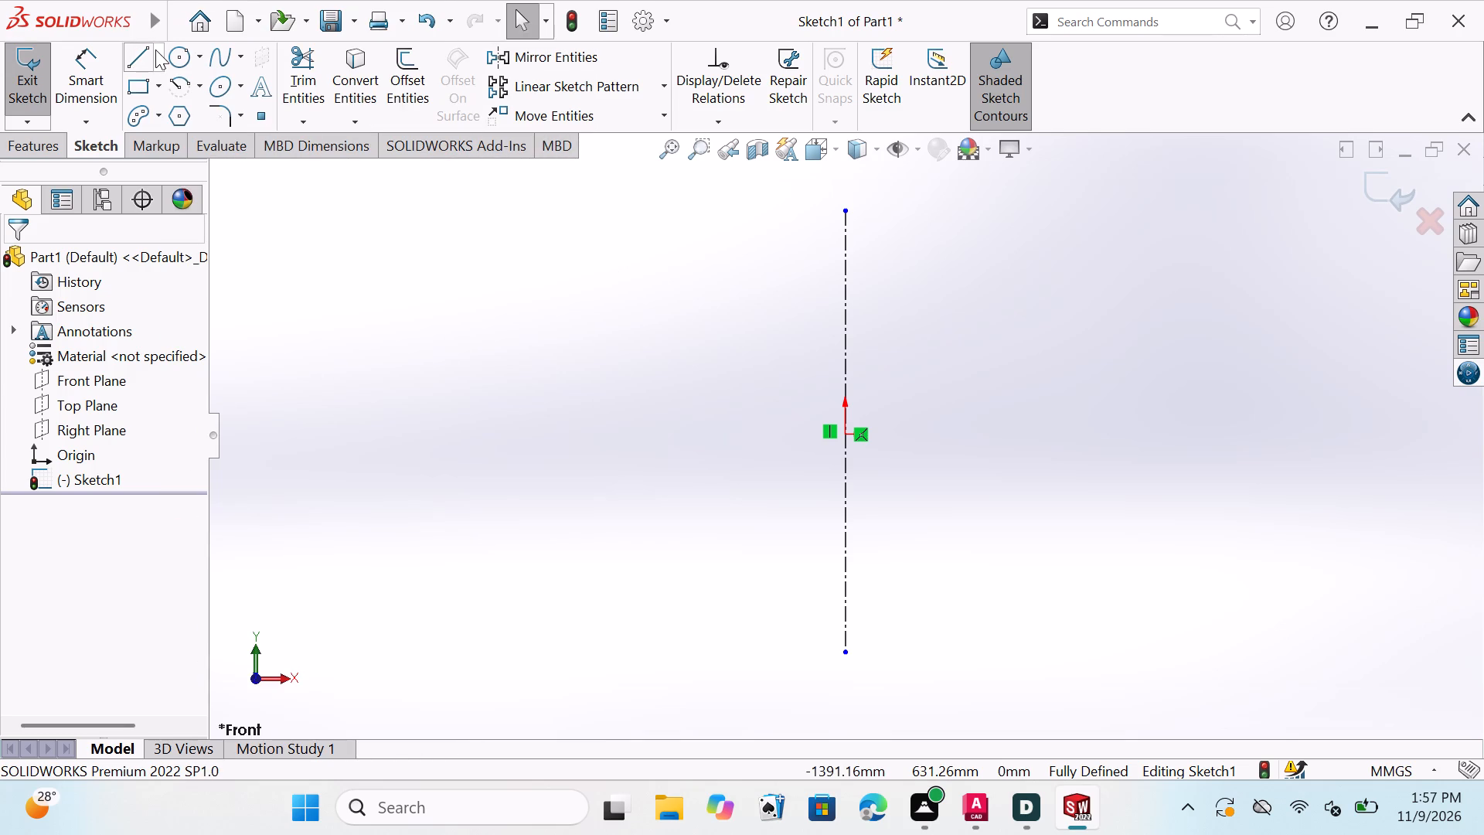
Sketch a horizontal centreline through the origin, about 1702 mm long, crossing the vertical centreline and extending well beyond it on both sides.
click(155, 49)
click(218, 111)
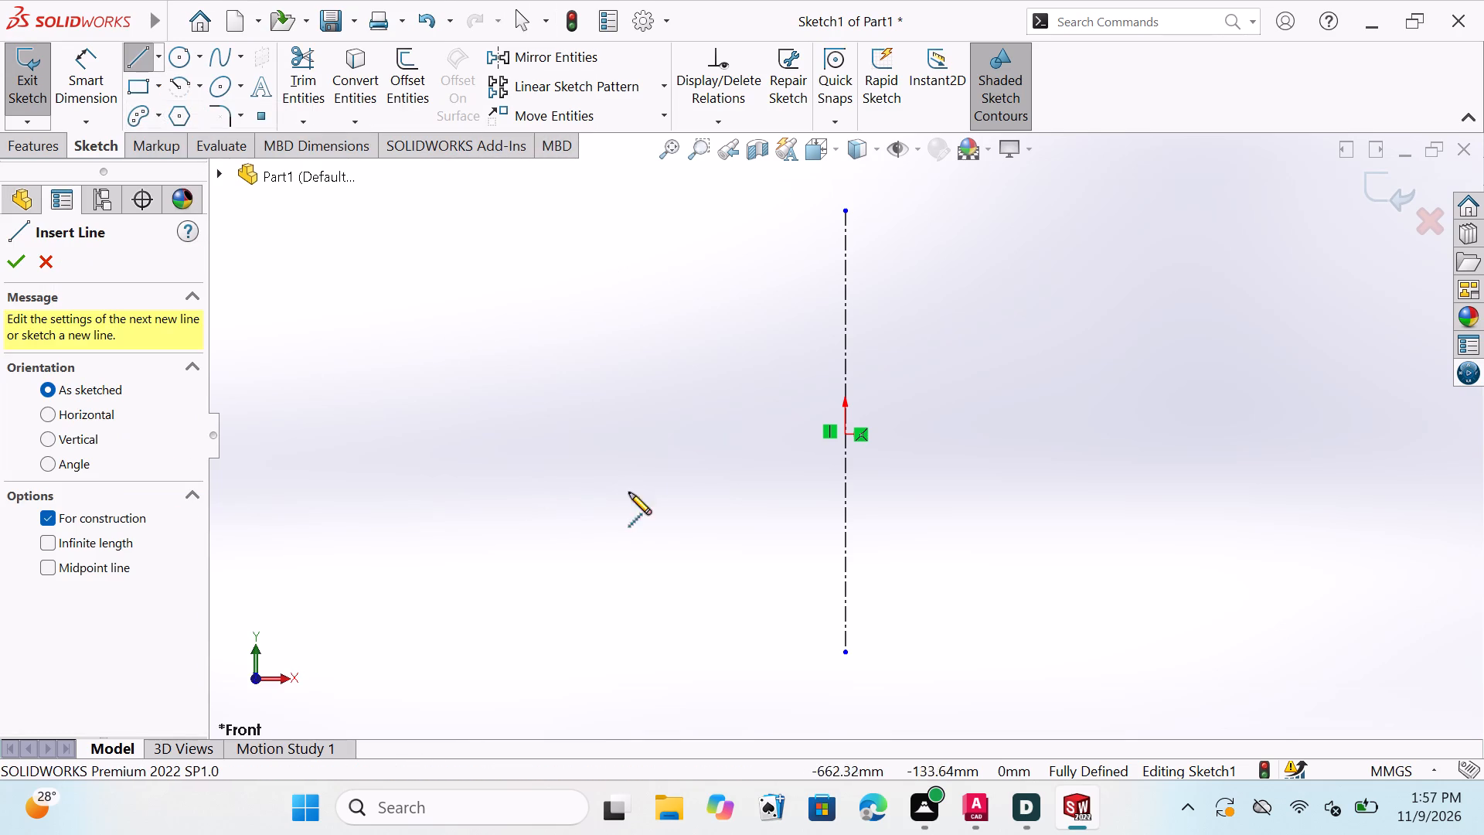
click(559, 432)
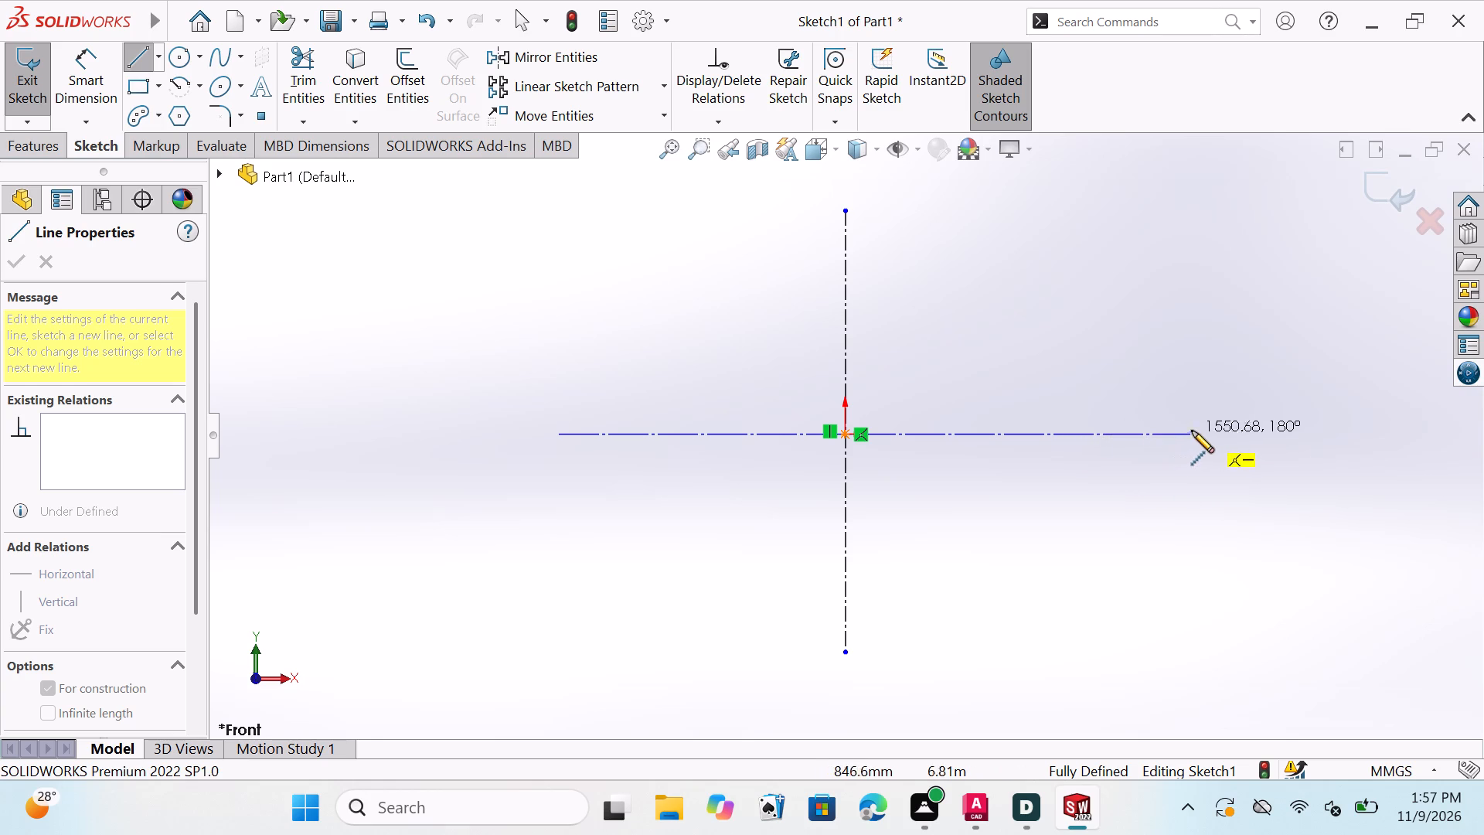
click(1252, 433)
key(Escape)
key(Escape)
key(Escape)
key(Escape)
key(Escape)
key(Escape)
key(Escape)
key(Escape)
key(Escape)
key(Escape)
key(Escape)
key(Escape)
key(Escape)
key(Escape)
key(Escape)
key(Escape)
key(Escape)
key(Escape)
key(Escape)
key(Escape)
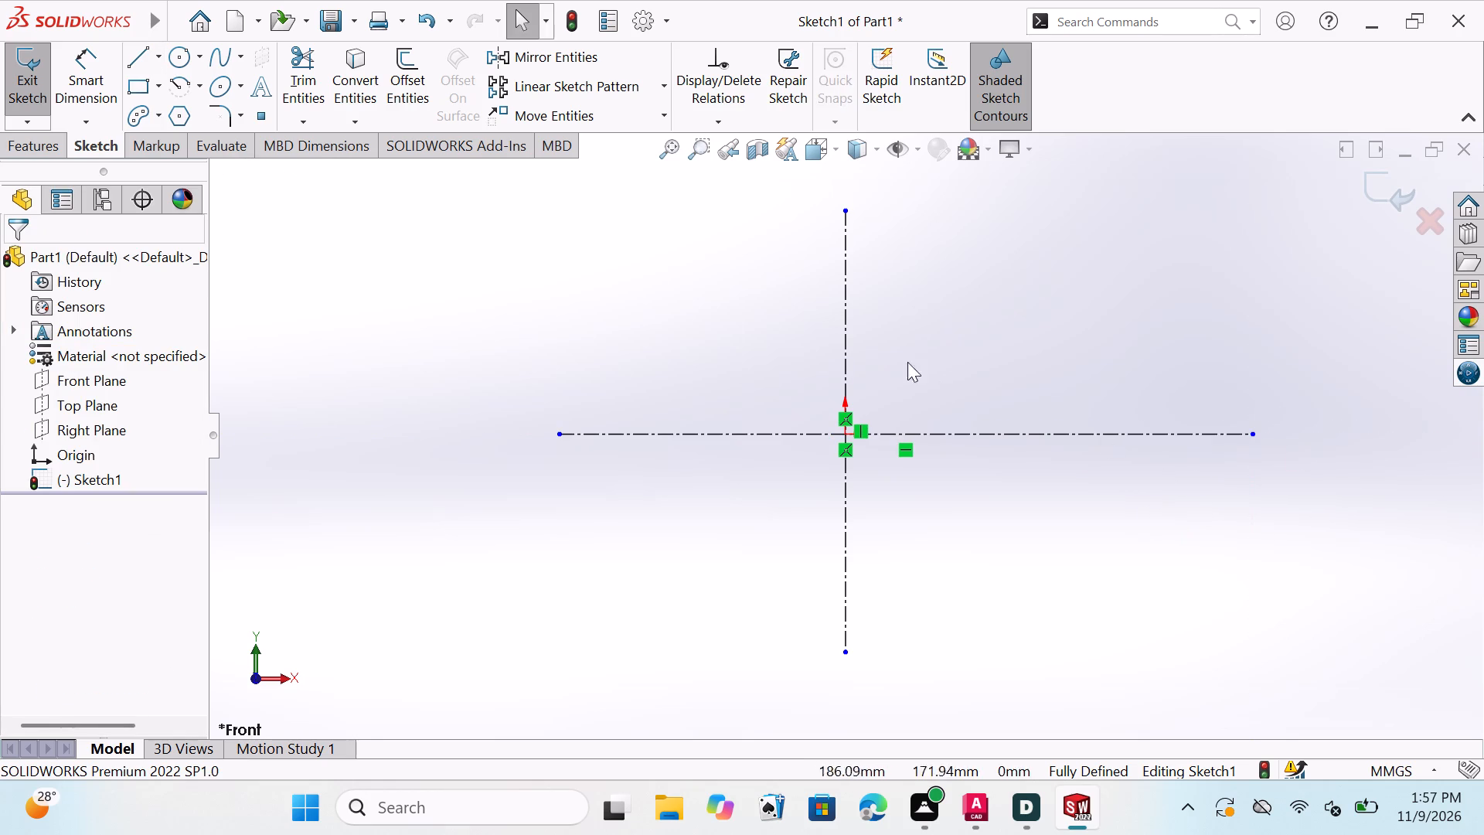
key(Escape)
key(Escape)
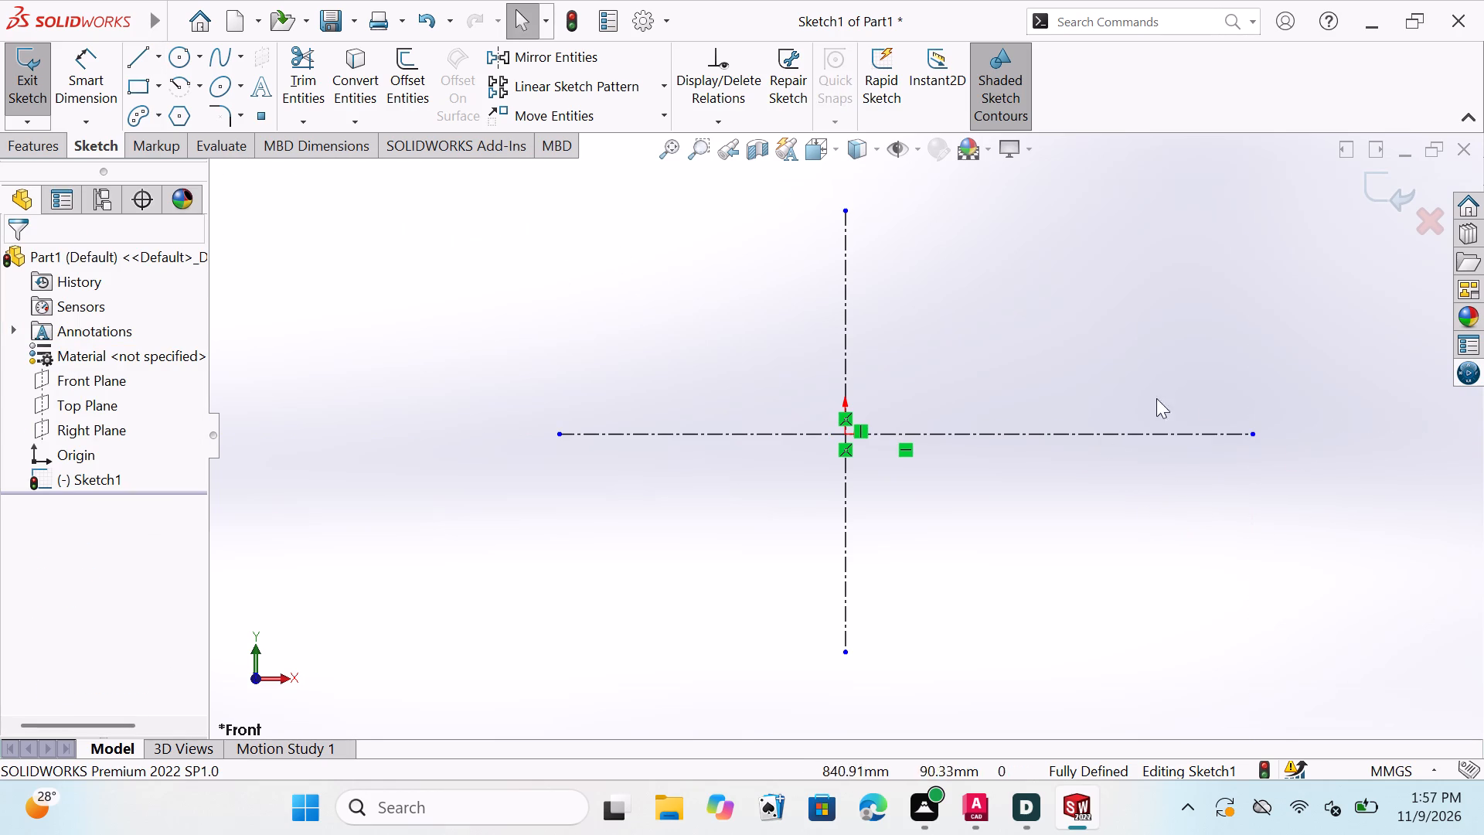
Sketch a circle centred on the origin where the two centrelines cross, with a radius of about 324 mm.
scroll(737, 387, down, 1)
scroll(864, 397, down, 1)
scroll(945, 459, down, 1)
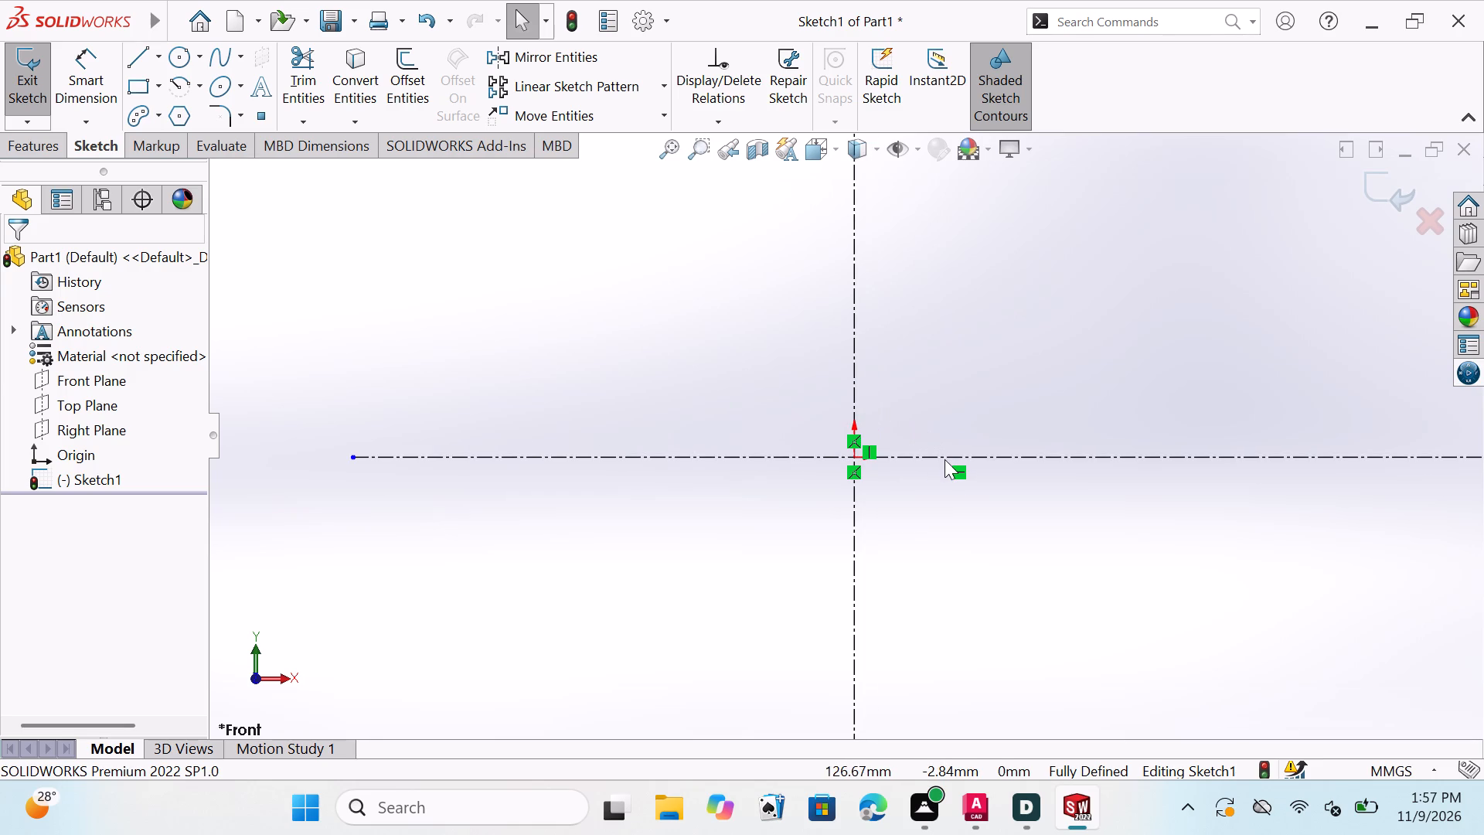
key(Escape)
key(Escape)
key(Escape)
key(Escape)
key(Escape)
key(Escape)
key(Escape)
key(Escape)
key(Escape)
key(Escape)
key(Escape)
key(Escape)
key(Escape)
key(Escape)
key(Escape)
key(Escape)
key(Escape)
key(Escape)
key(Escape)
key(Escape)
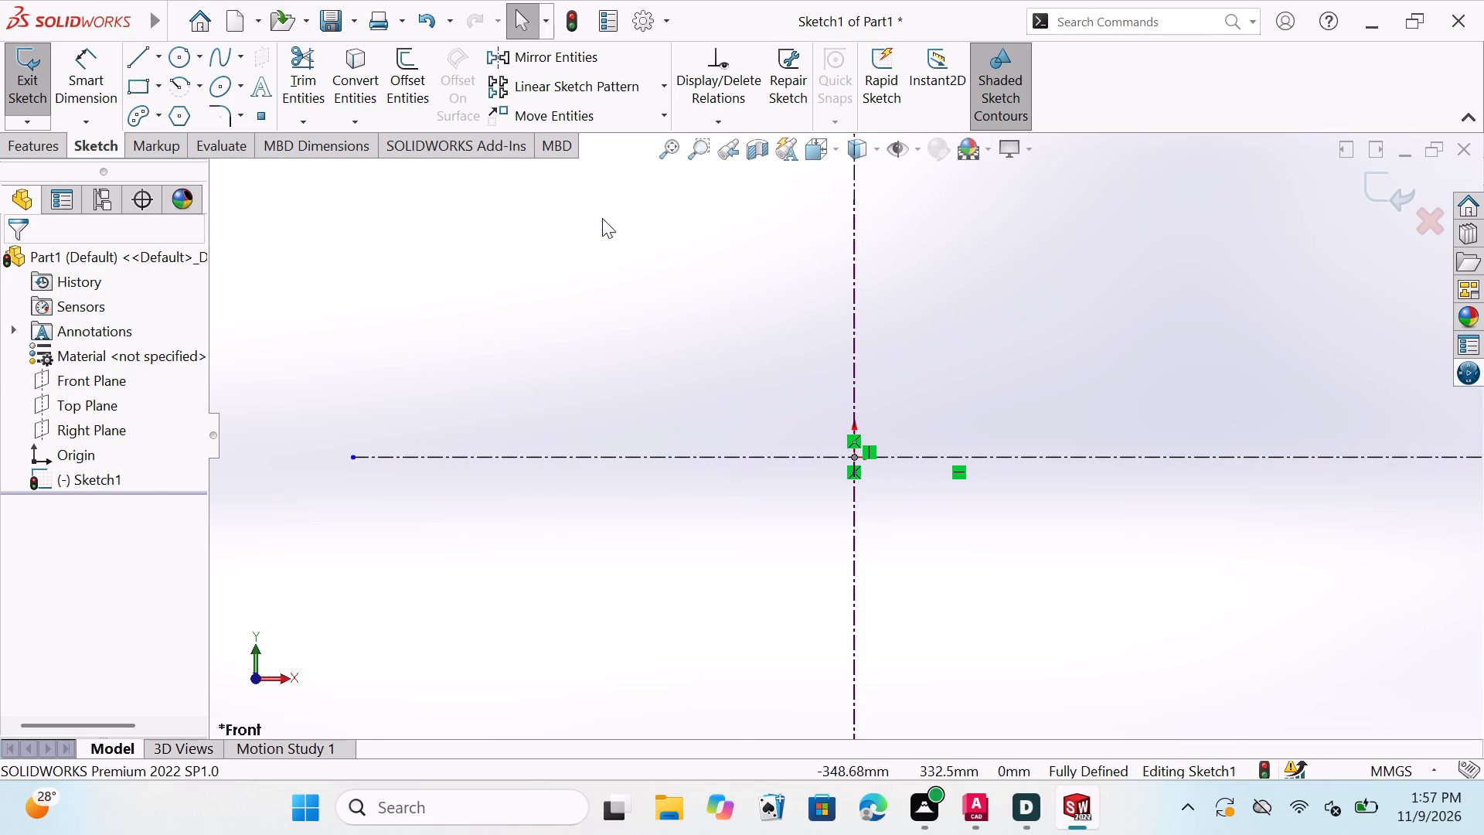
click(175, 47)
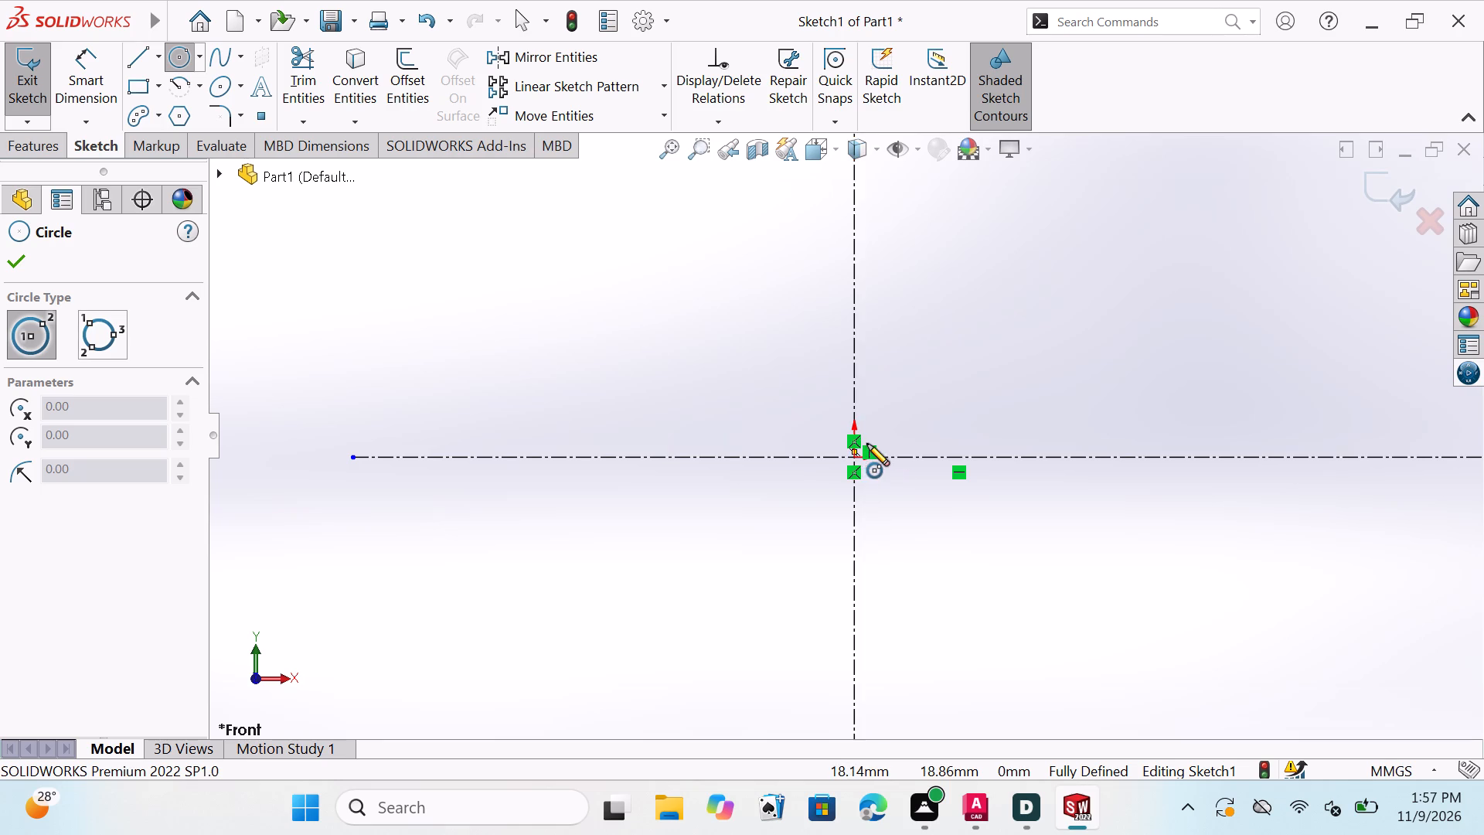
scroll(856, 448, down, 3)
scroll(871, 486, up, 2)
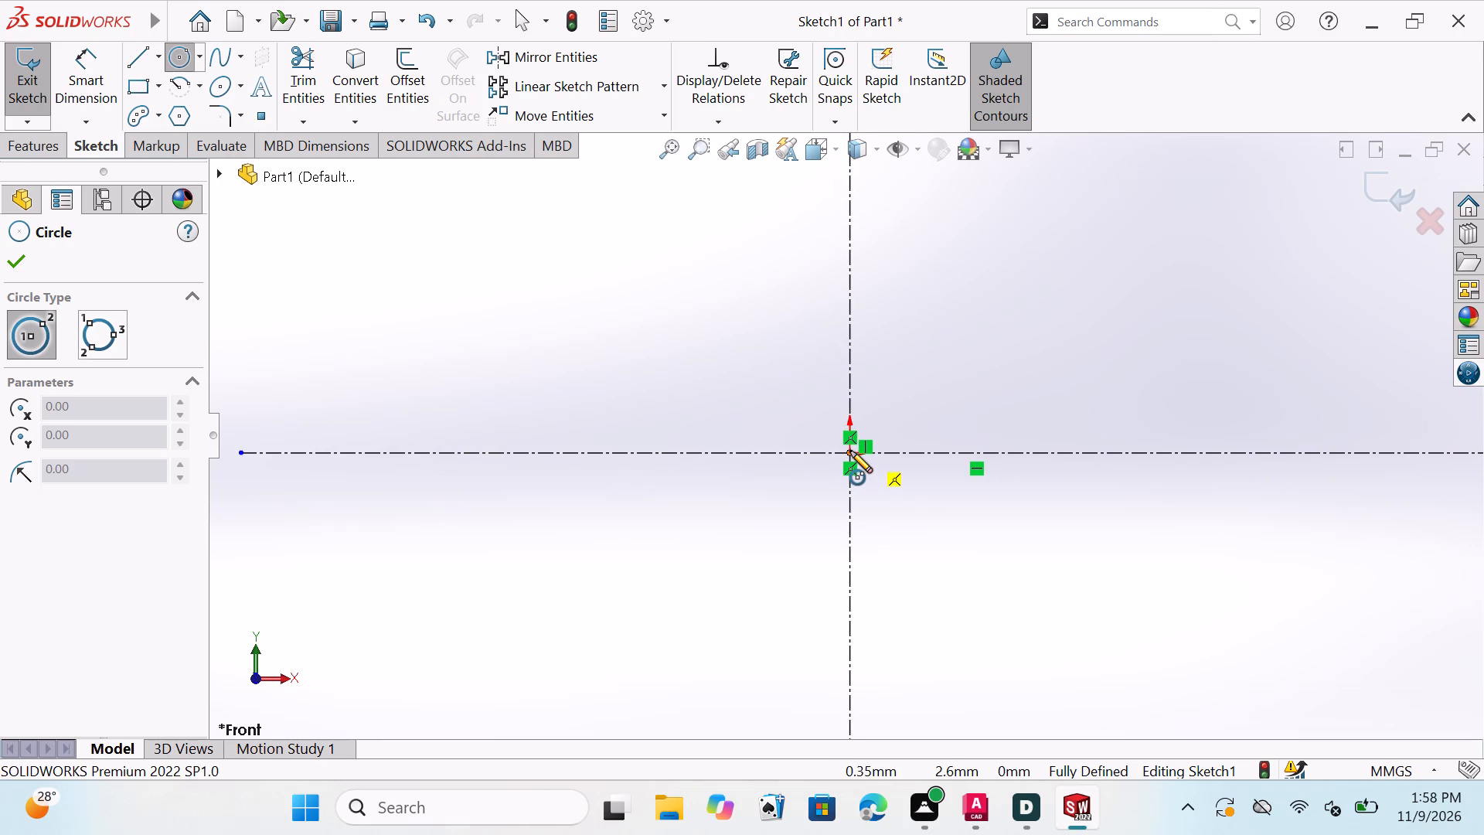
click(850, 451)
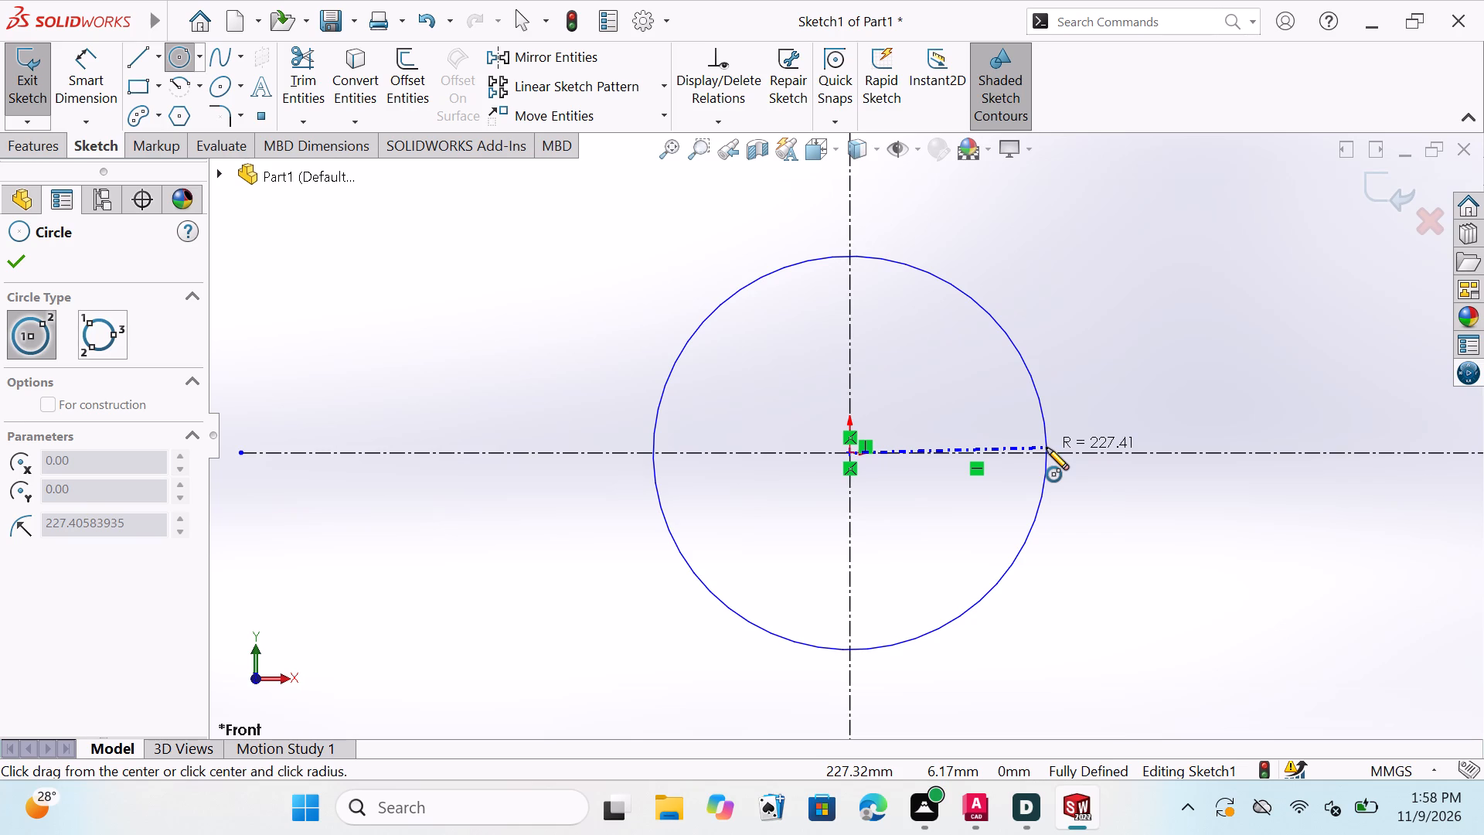
click(1130, 450)
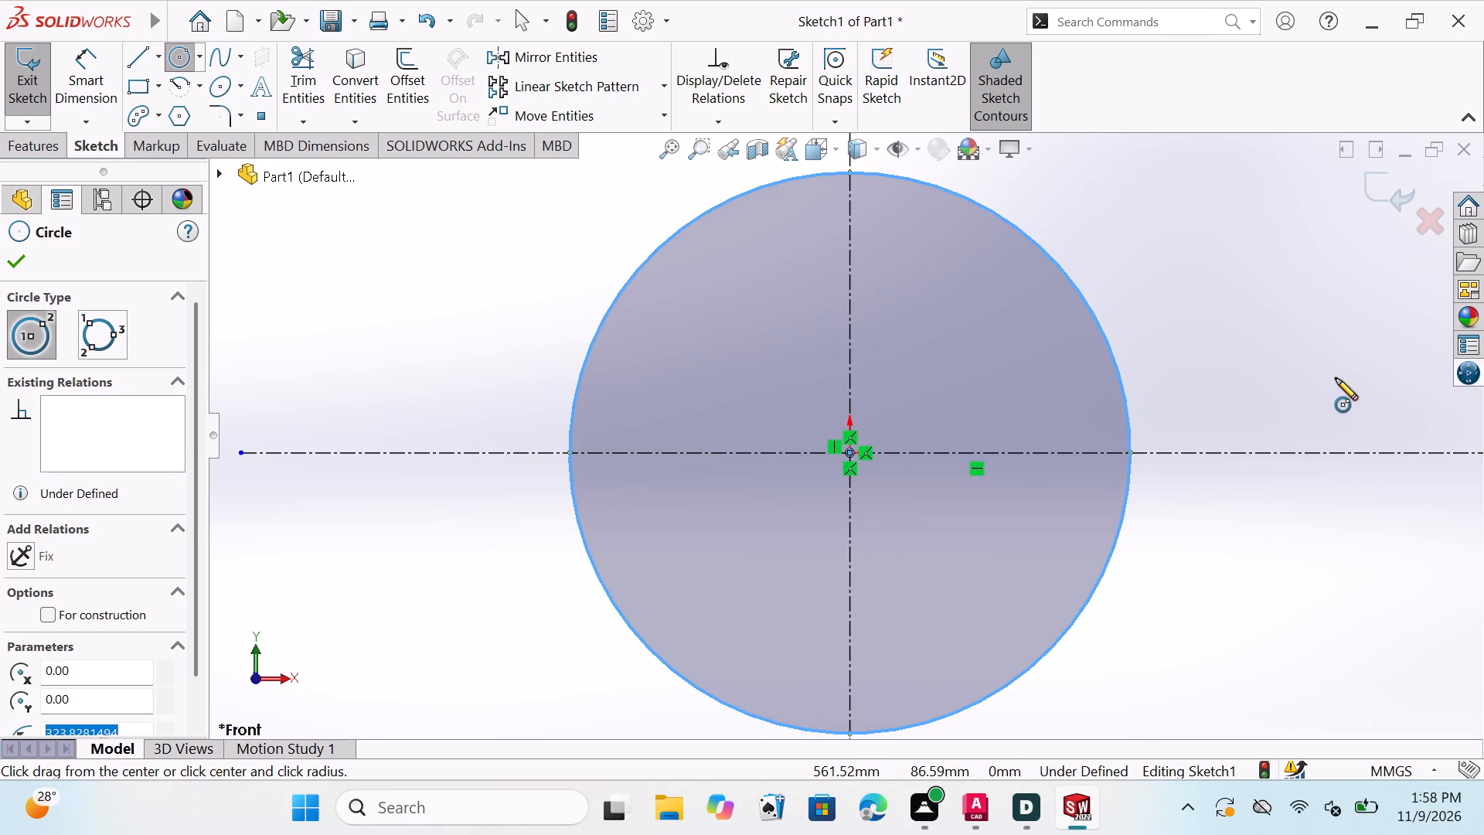
click(15, 259)
key(Escape)
key(Escape)
key(Escape)
key(Escape)
key(Escape)
key(Escape)
key(Escape)
key(Escape)
key(Escape)
key(Escape)
key(Escape)
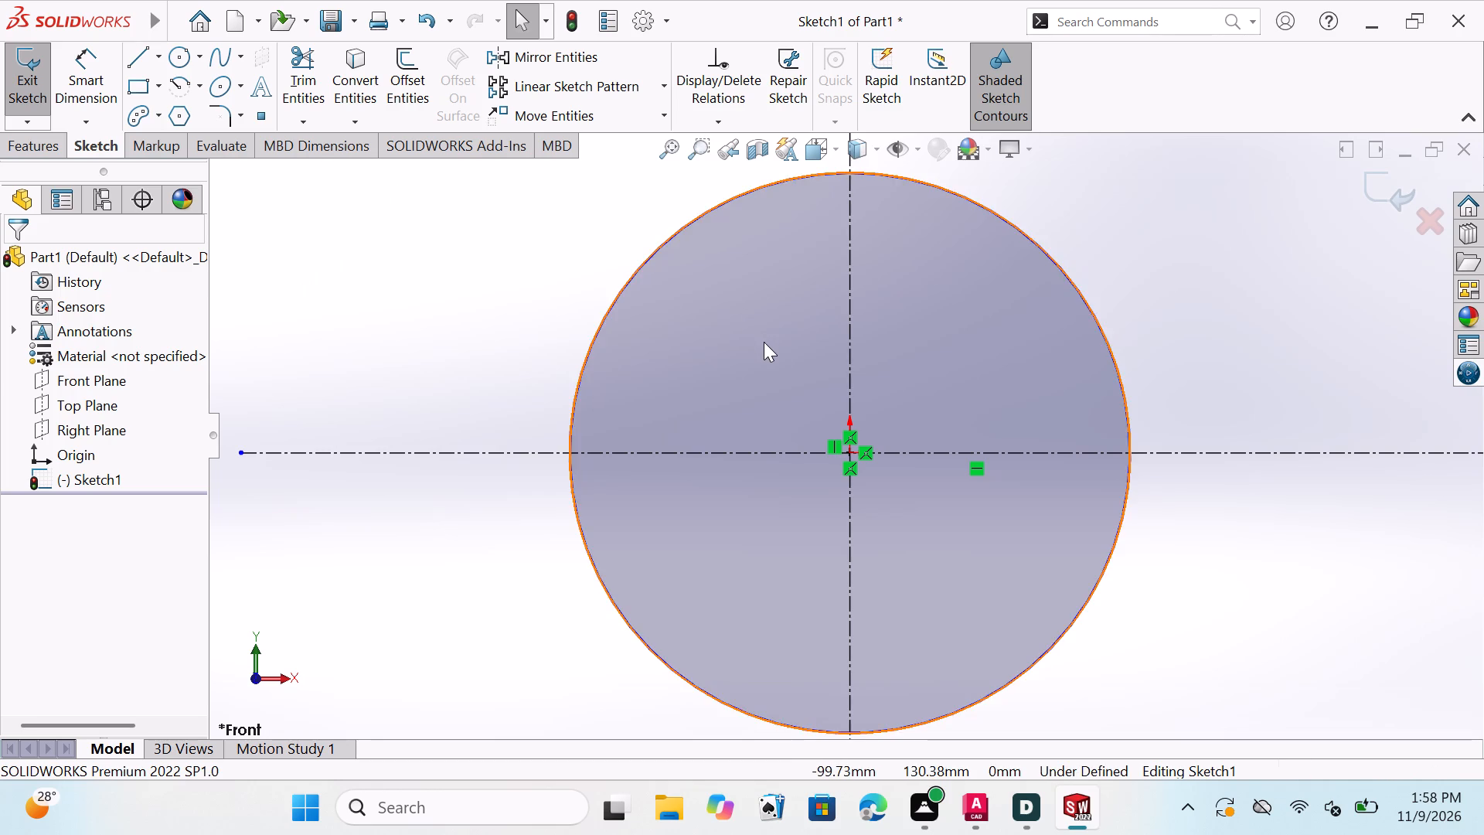
Dimension the circle's diameter and set it to 50 mm.
scroll(764, 342, up, 2)
key(Escape)
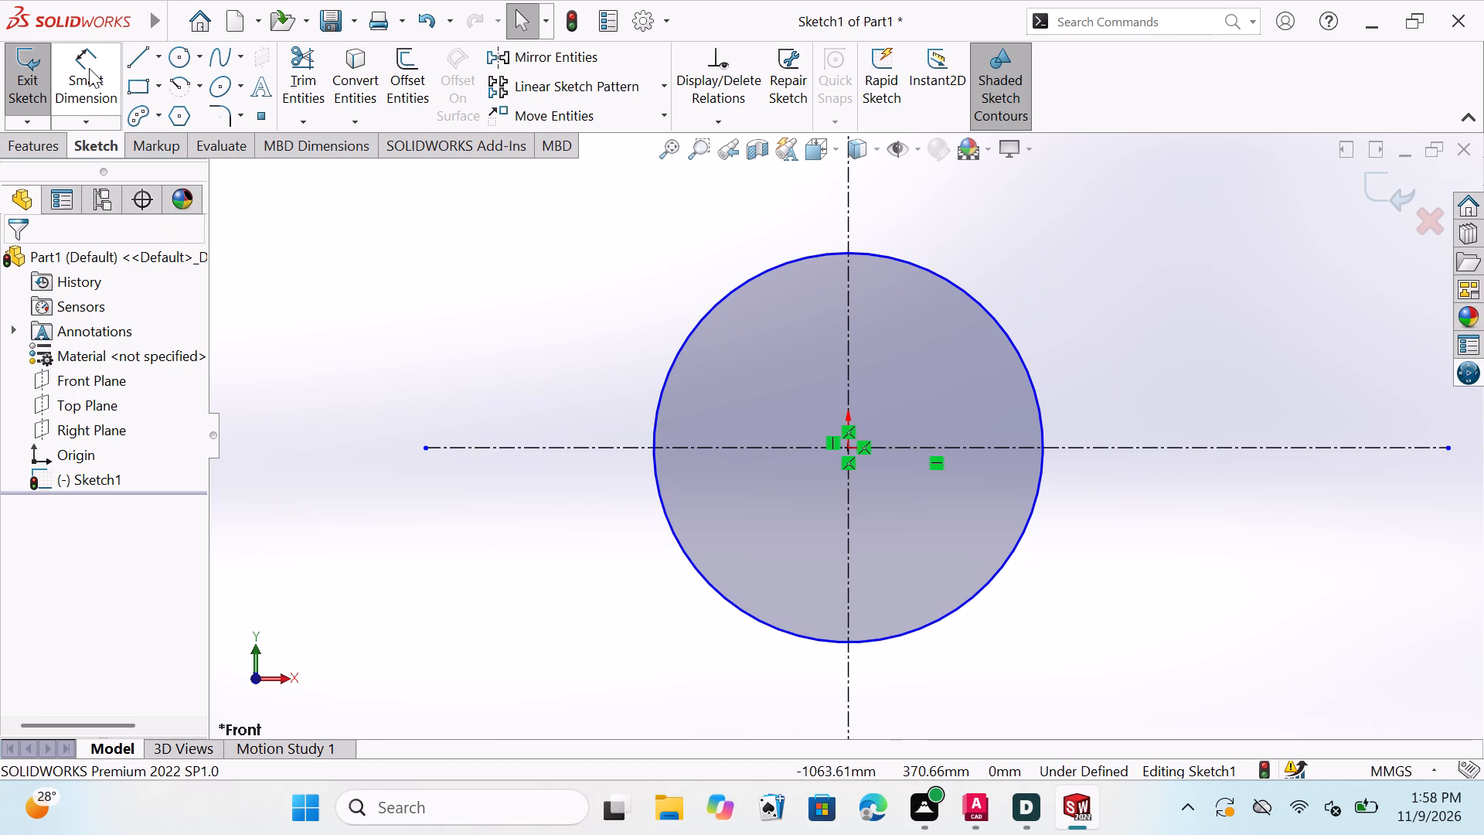
click(89, 68)
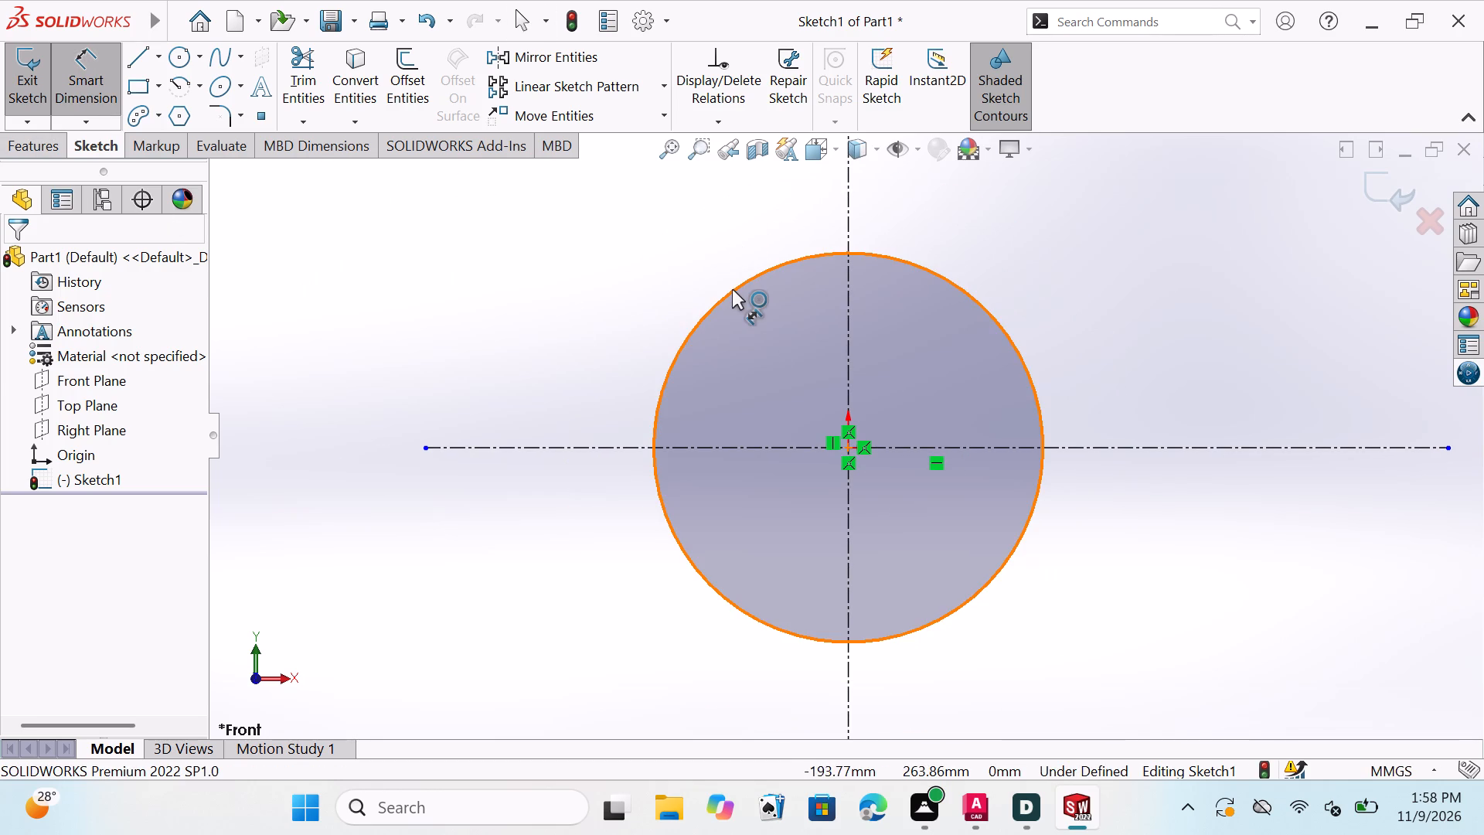
click(732, 289)
click(529, 312)
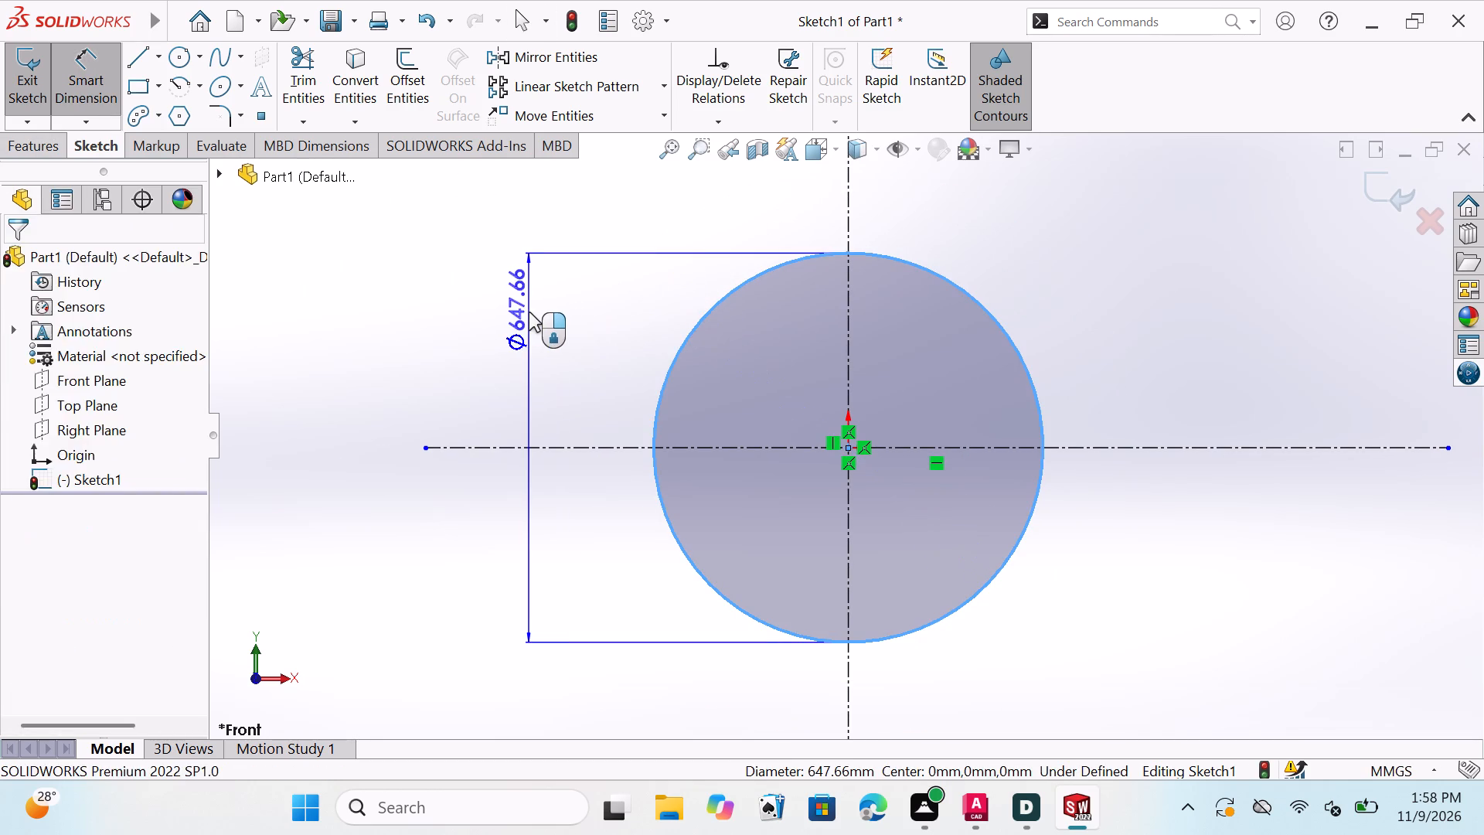
click(543, 341)
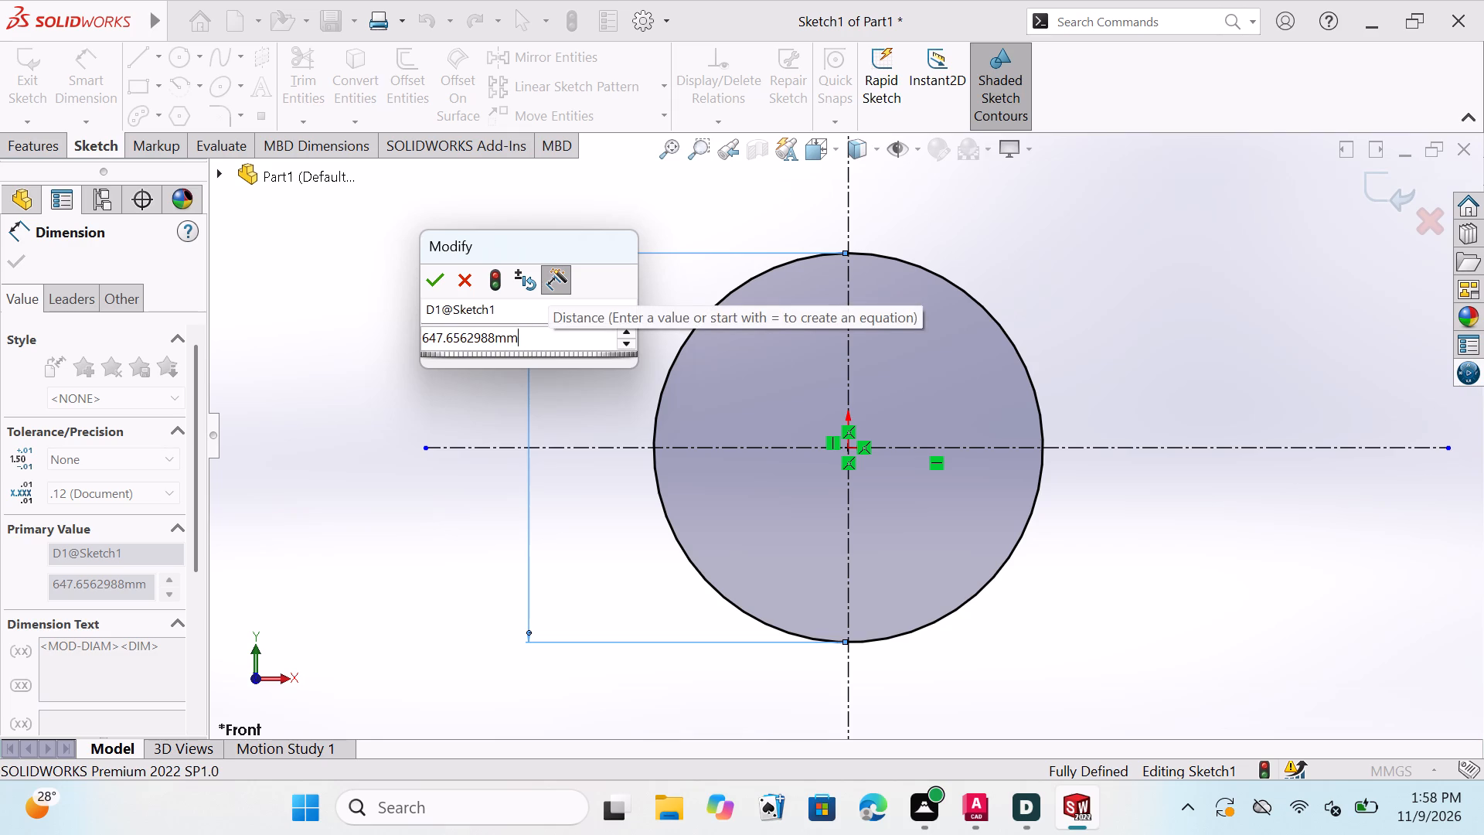
key(BackSpace)
key(BackSpace)
key(BackSpace)
key(BackSpace)
key(BackSpace)
key(BackSpace)
key(BackSpace)
key(BackSpace)
key(BackSpace)
key(BackSpace)
key(BackSpace)
key(BackSpace)
key(BackSpace)
key(BackSpace)
key(BackSpace)
key(BackSpace)
key(BackSpace)
key(BackSpace)
key(BackSpace)
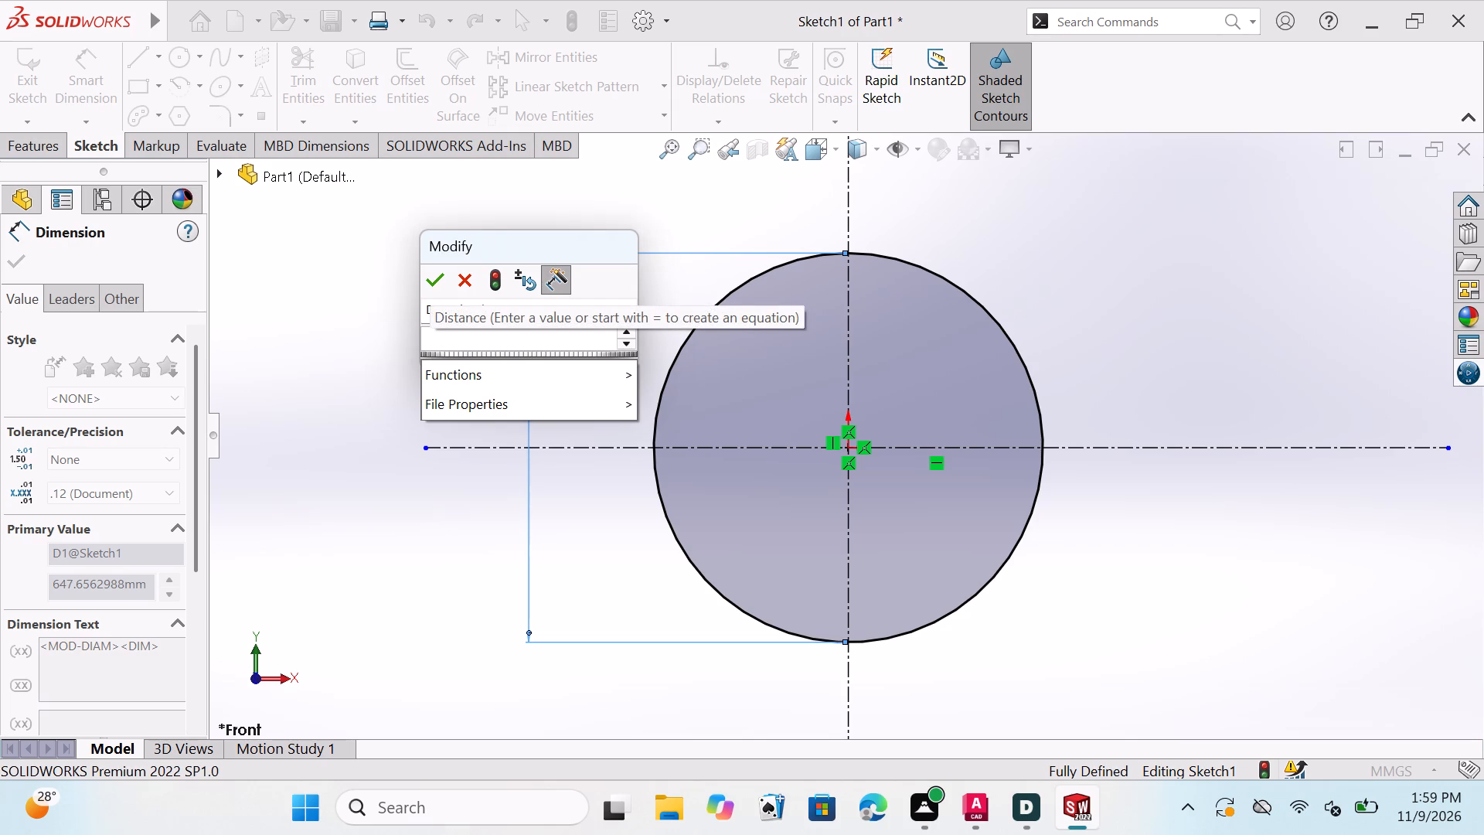
text(50)
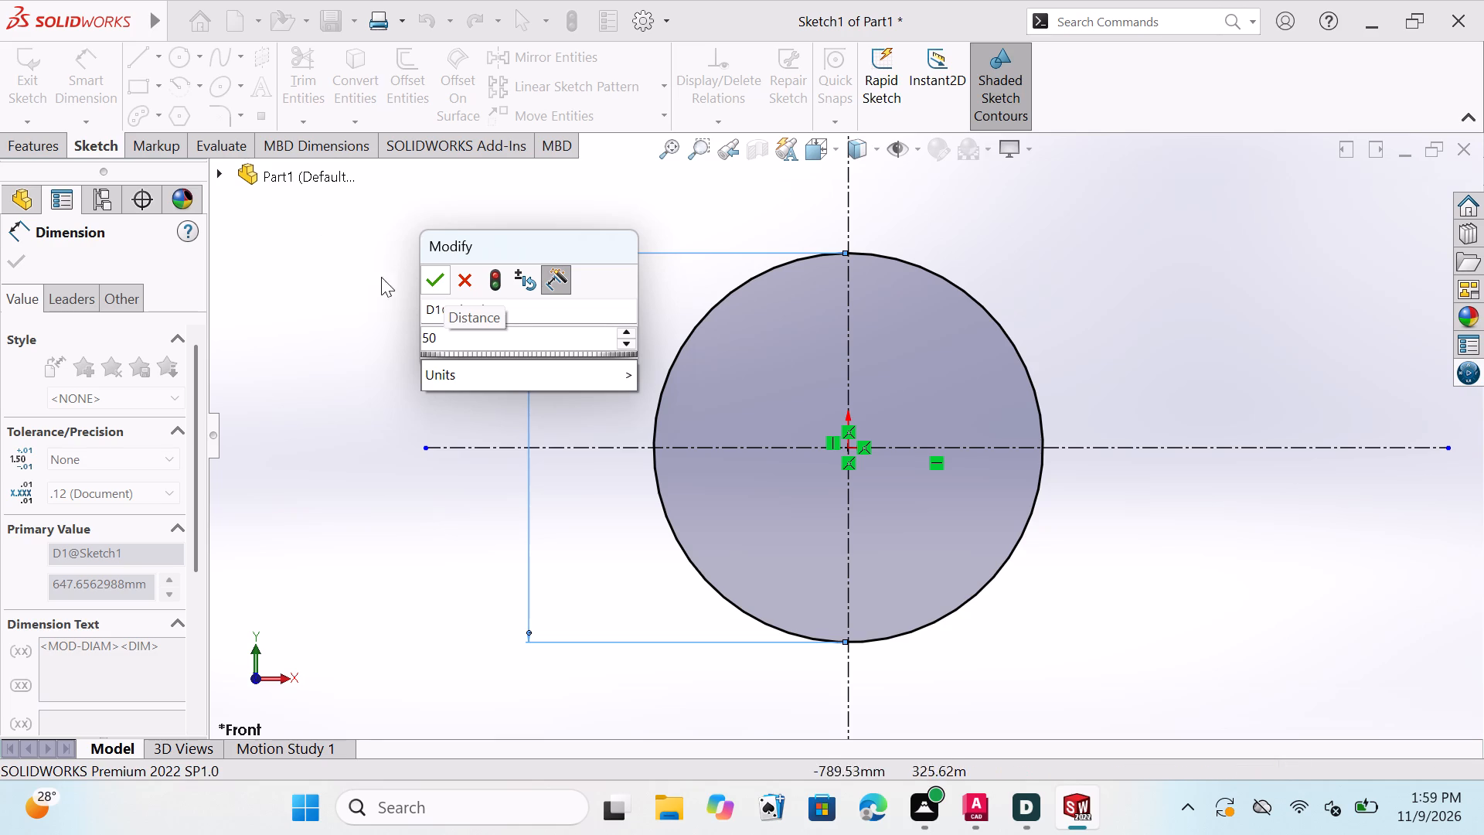
click(435, 276)
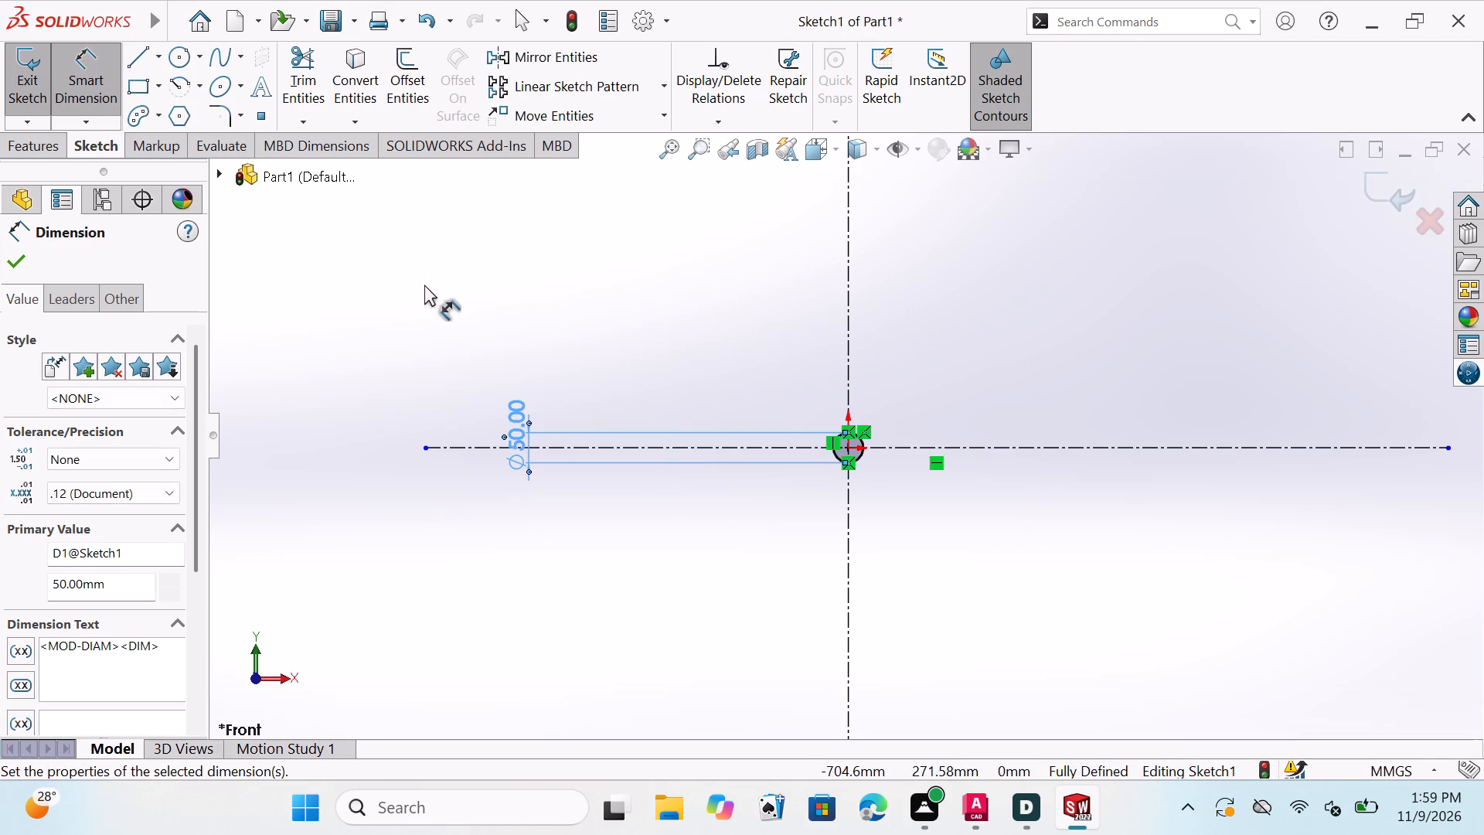
scroll(822, 440, down, 3)
scroll(934, 456, down, 3)
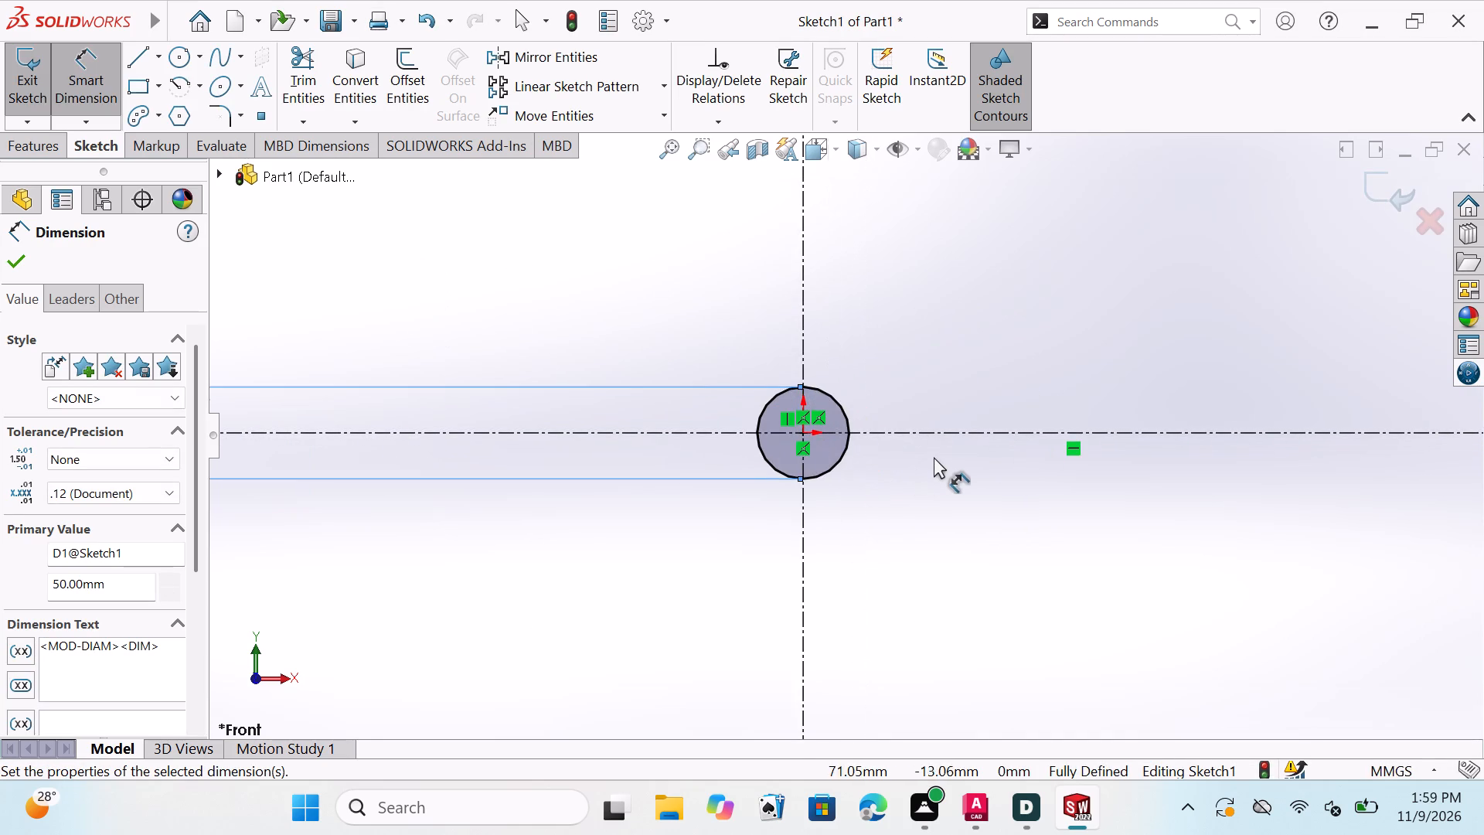
scroll(907, 460, down, 4)
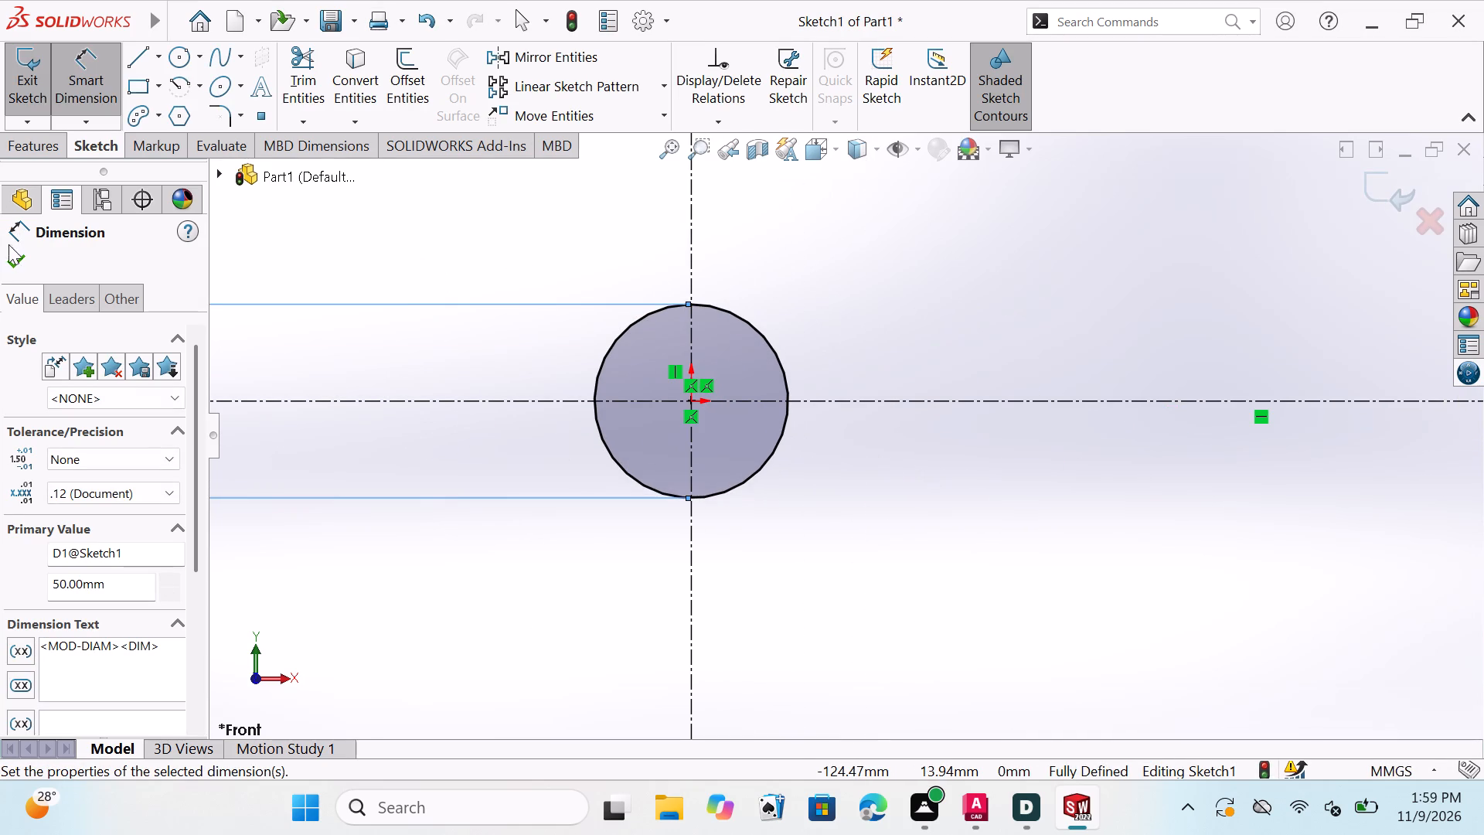
click(6, 255)
scroll(733, 295, down, 2)
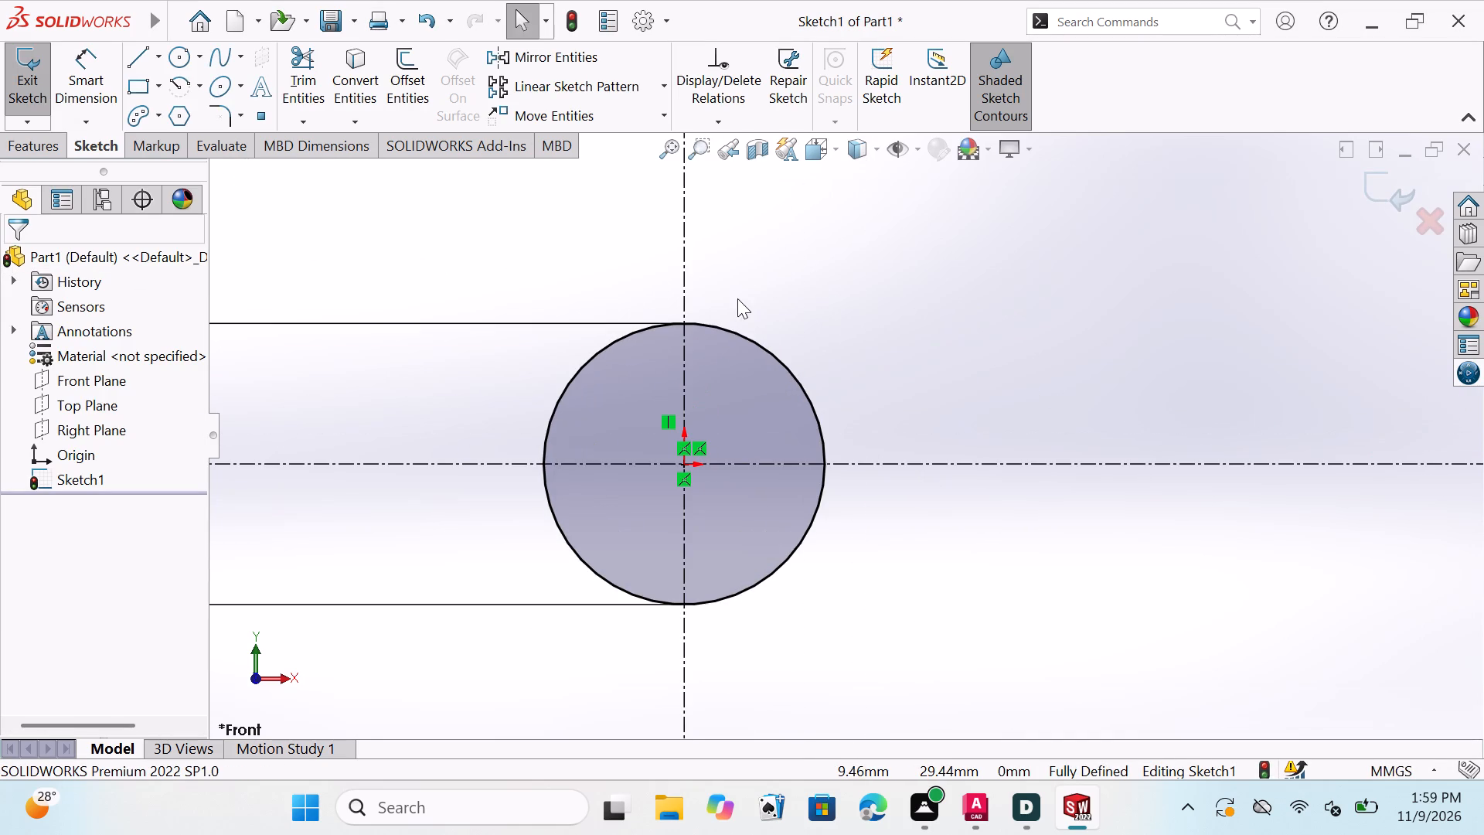
key(Escape)
key(Escape)
key(Escape)
key(Escape)
key(Escape)
key(Escape)
key(Escape)
key(Escape)
key(Escape)
key(Escape)
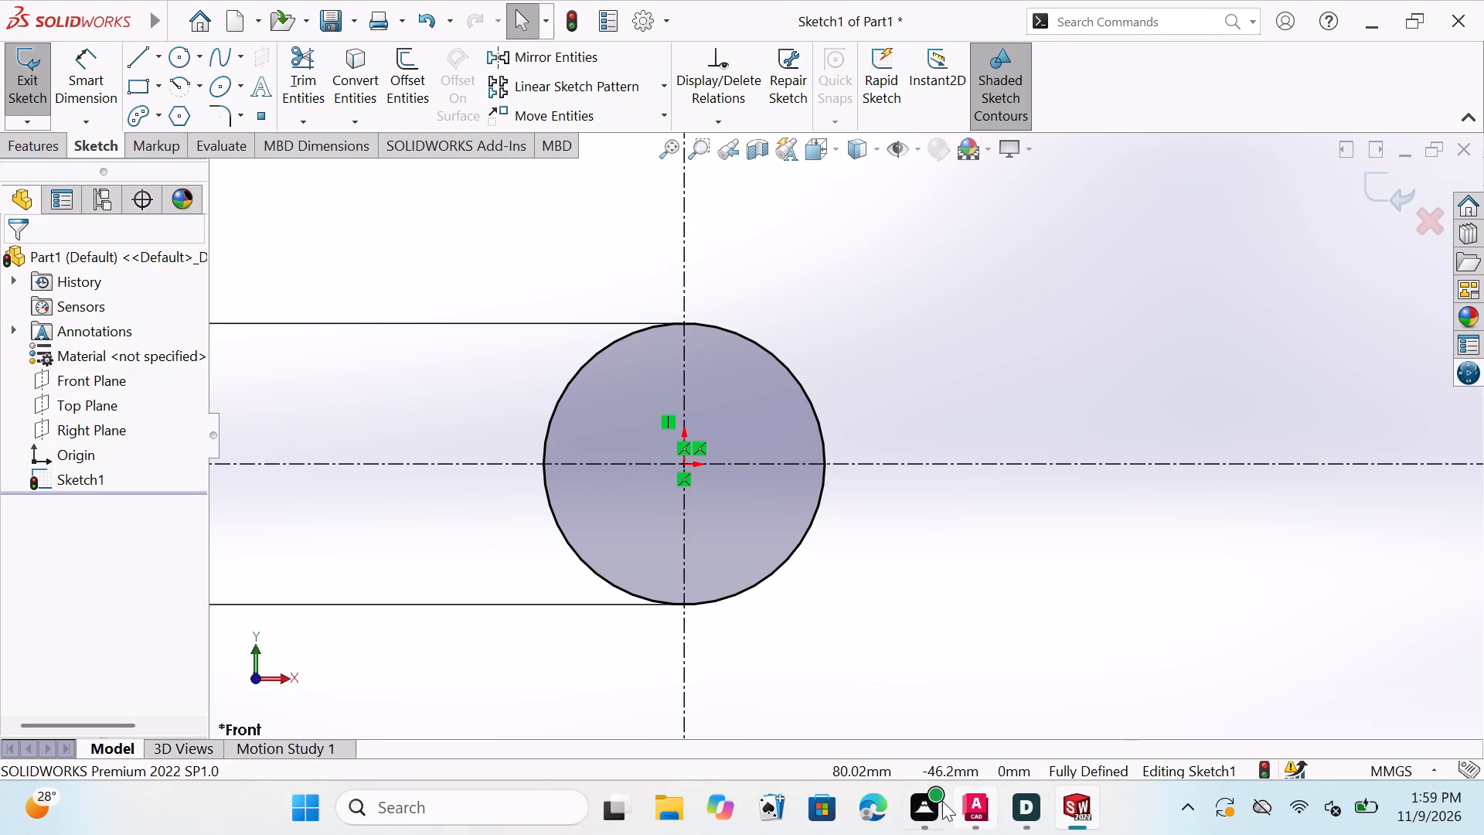
key(Escape)
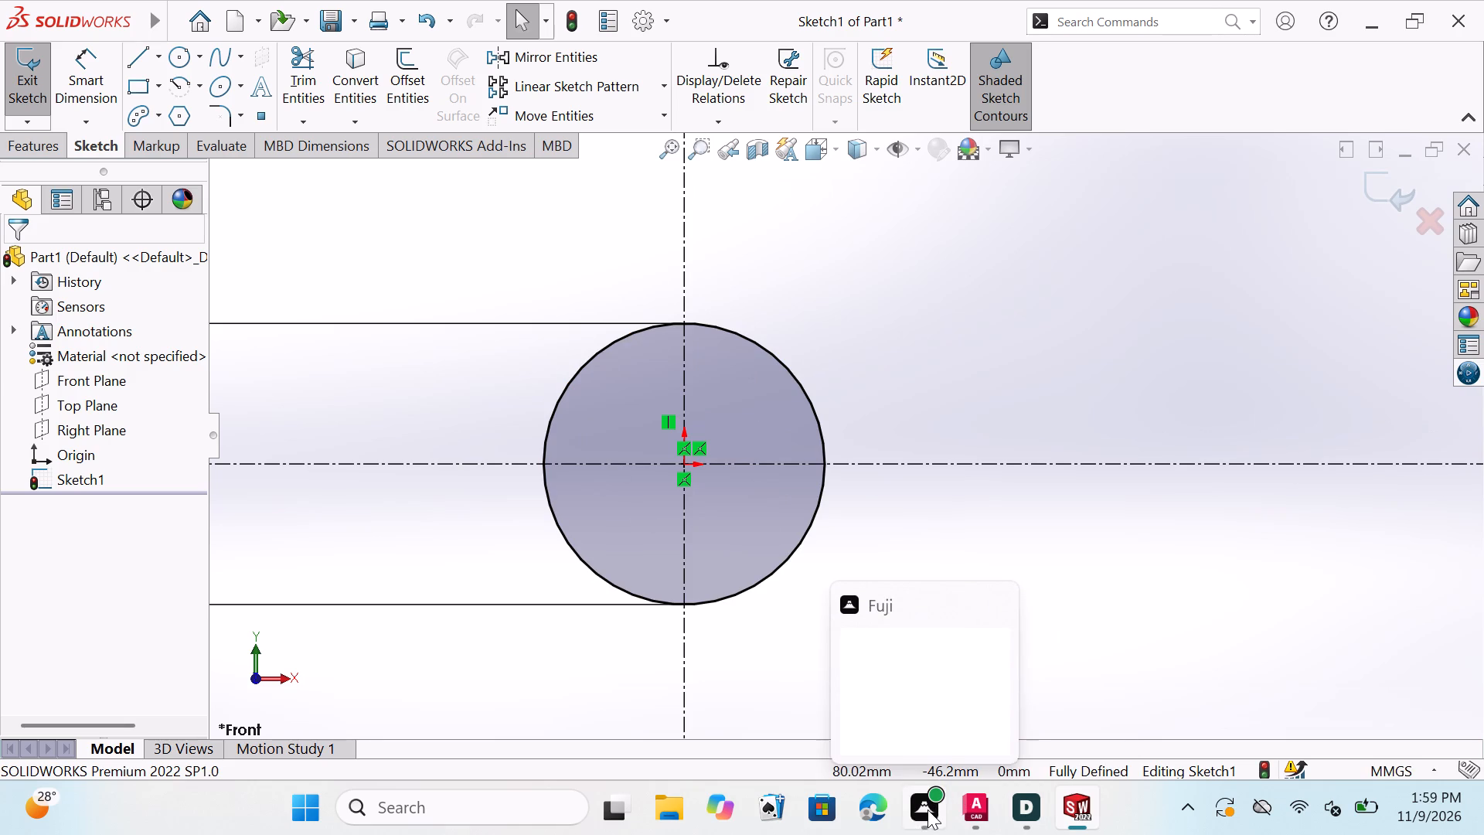
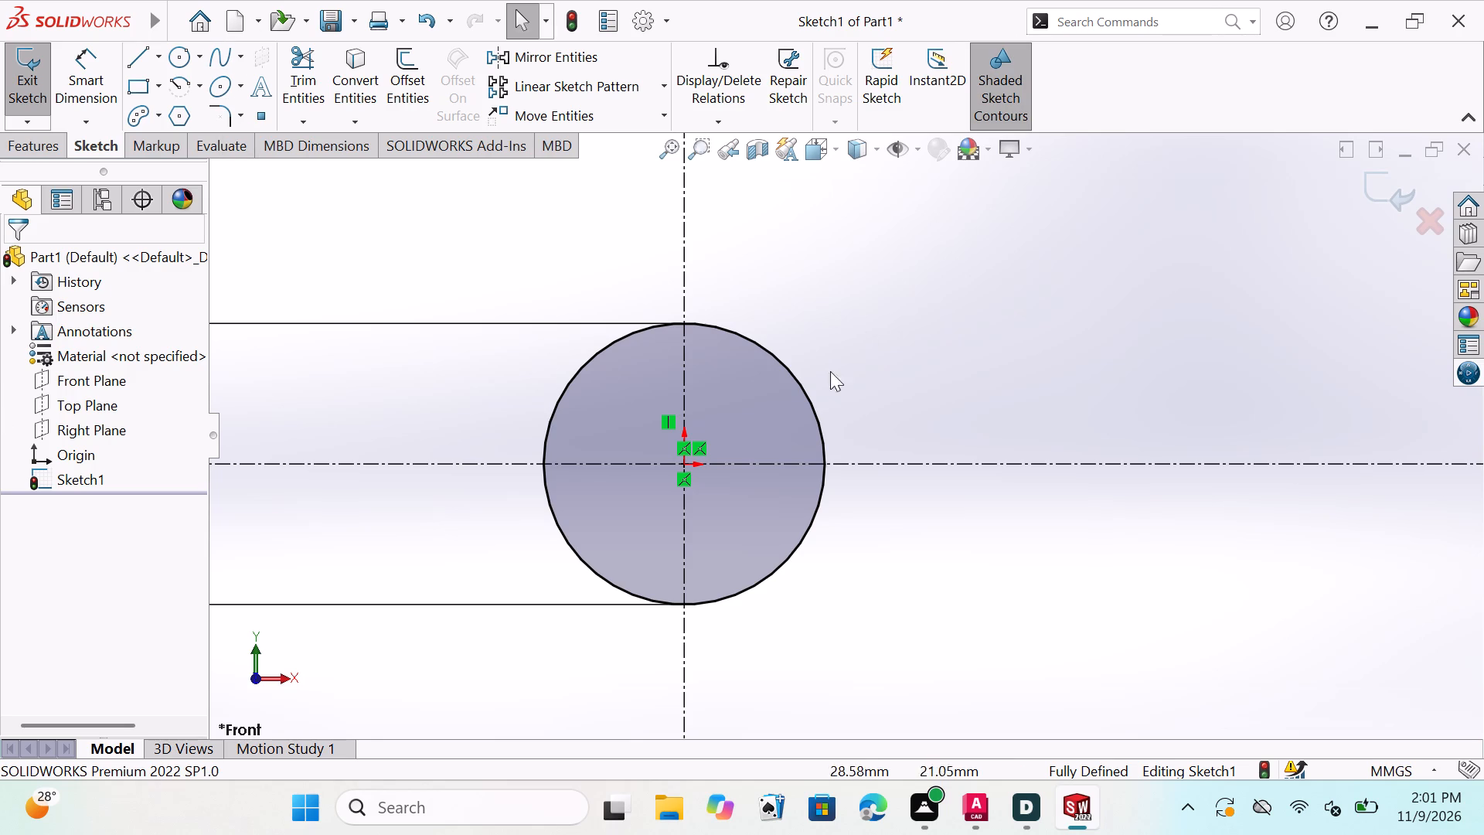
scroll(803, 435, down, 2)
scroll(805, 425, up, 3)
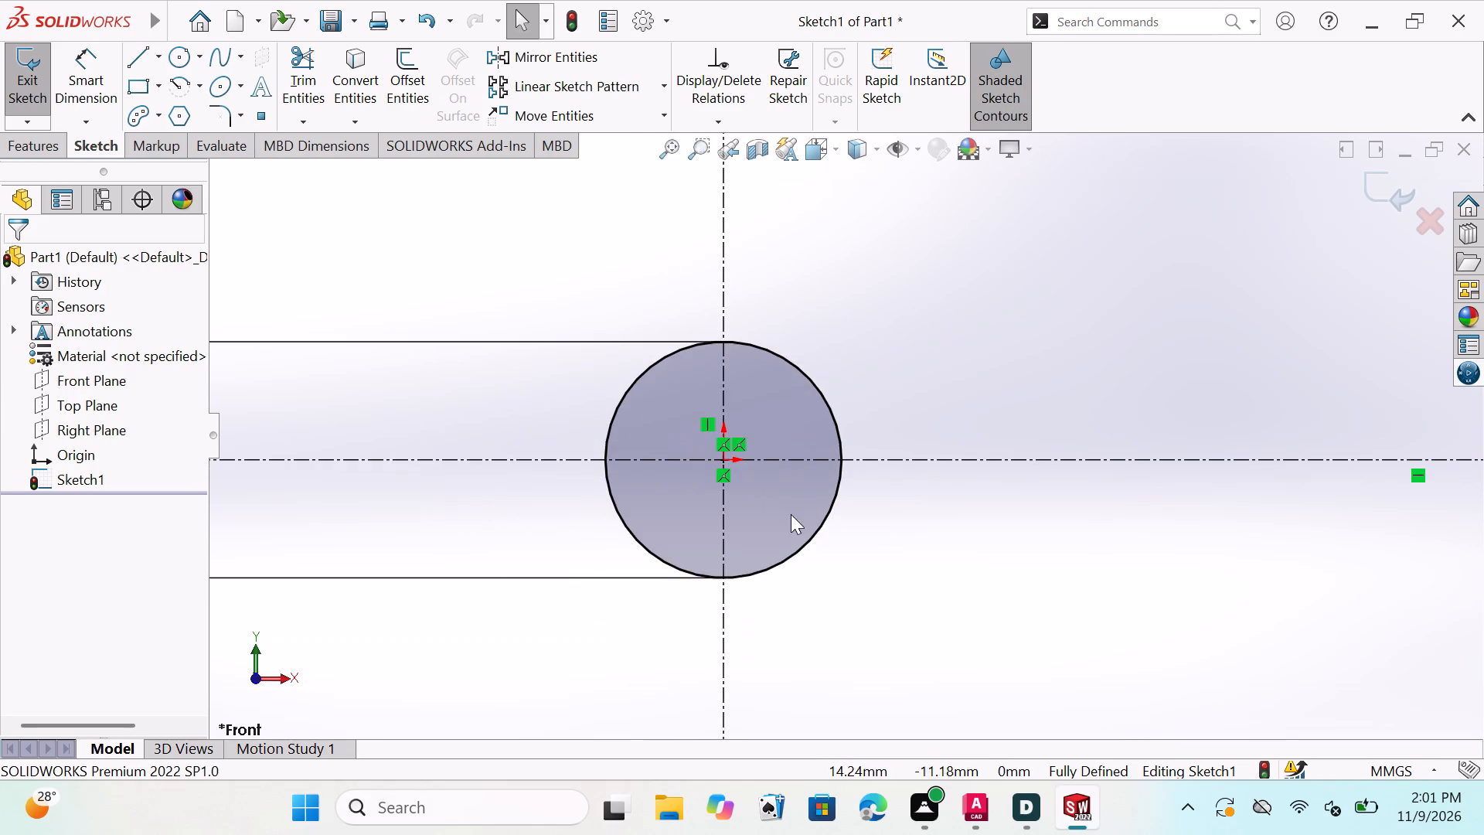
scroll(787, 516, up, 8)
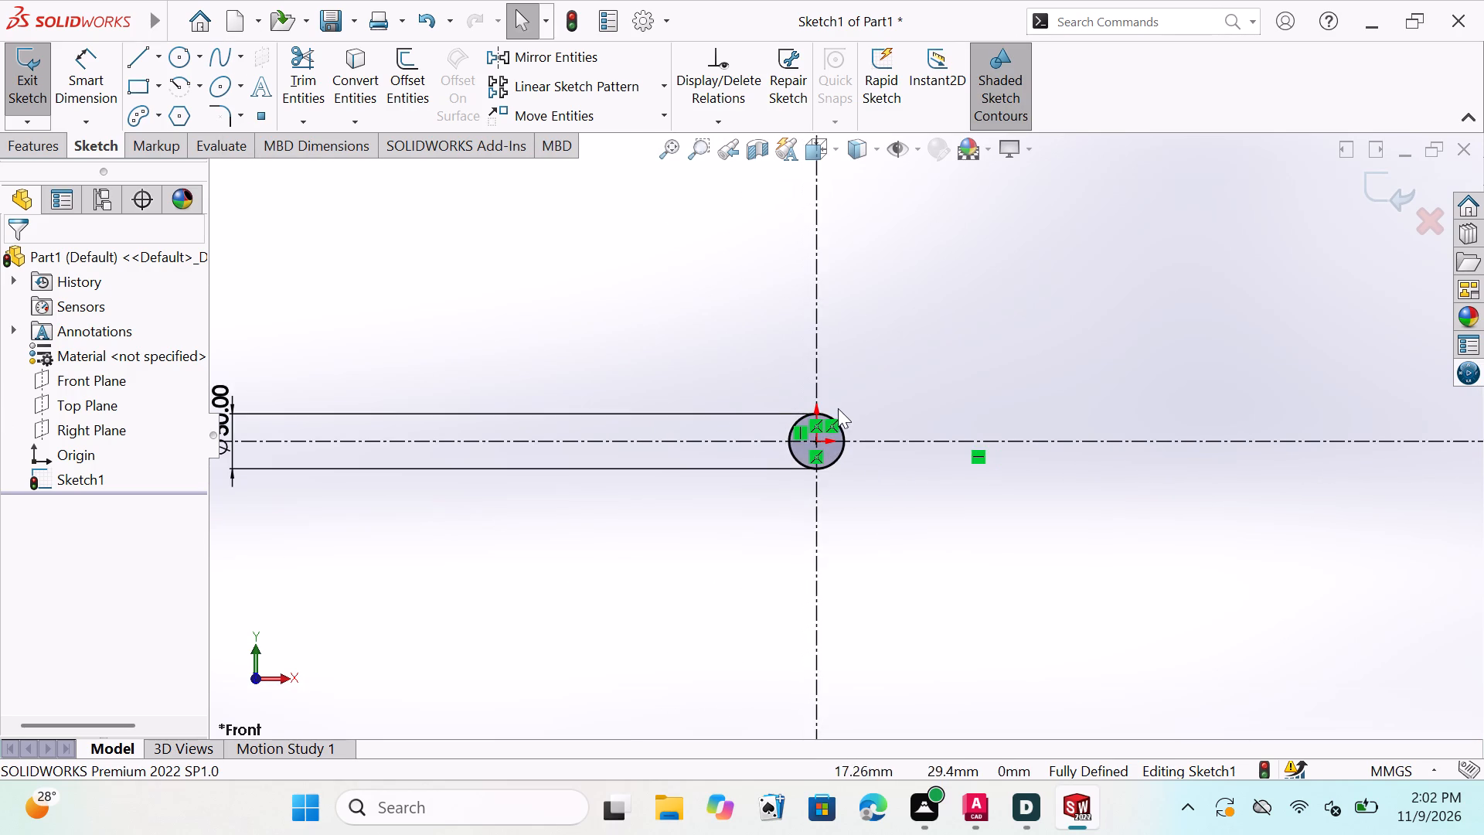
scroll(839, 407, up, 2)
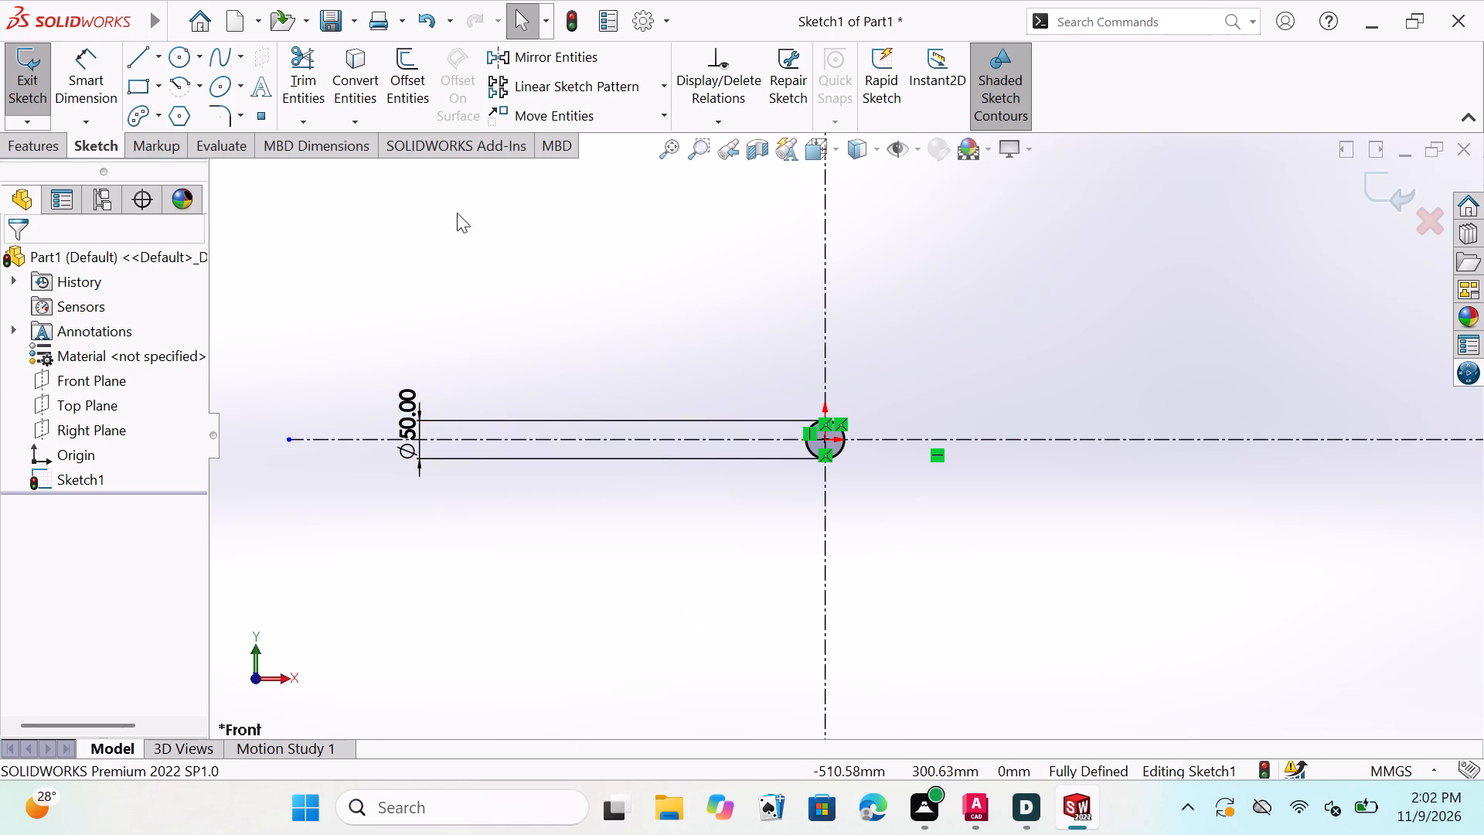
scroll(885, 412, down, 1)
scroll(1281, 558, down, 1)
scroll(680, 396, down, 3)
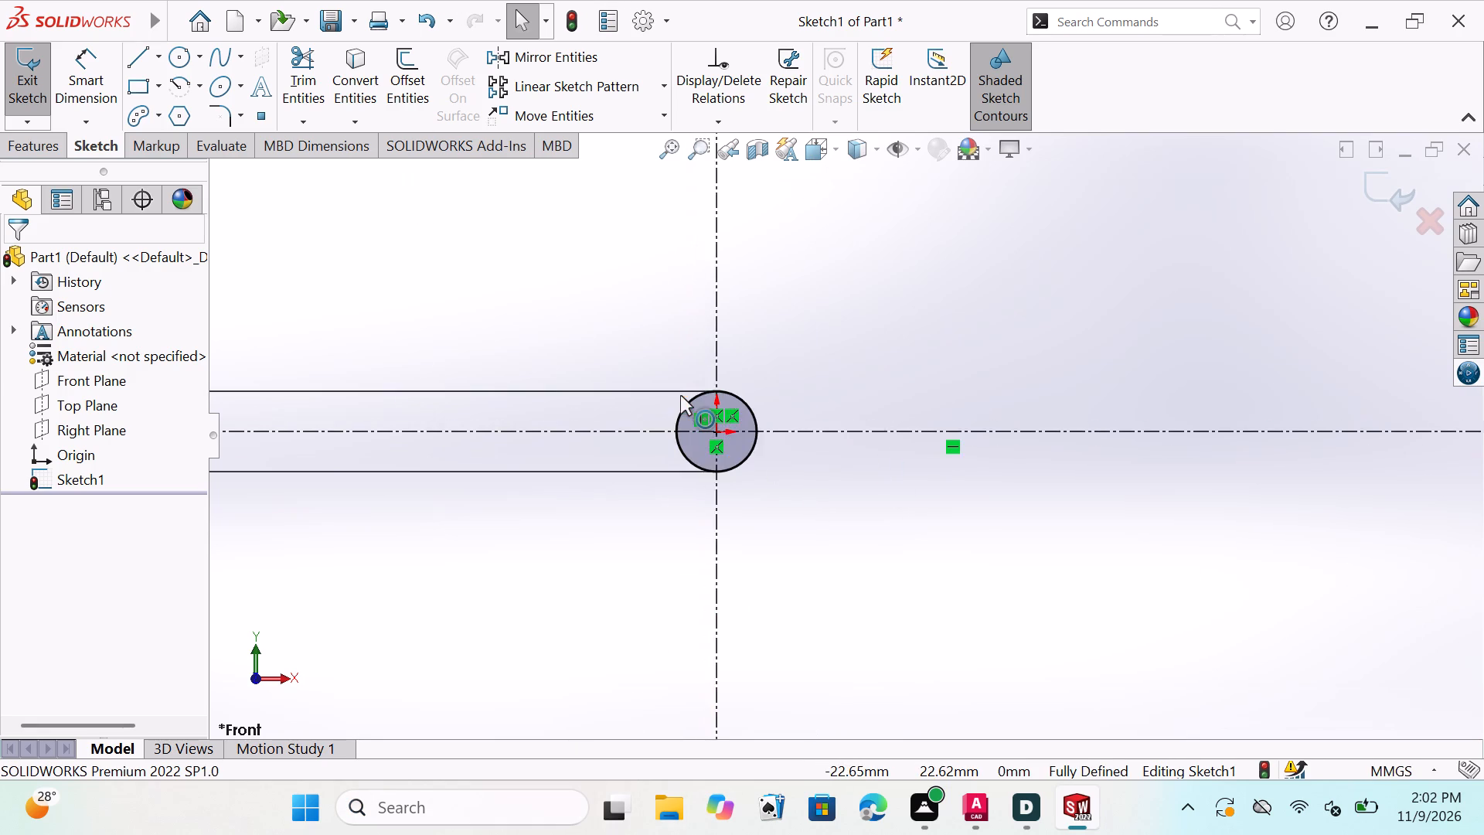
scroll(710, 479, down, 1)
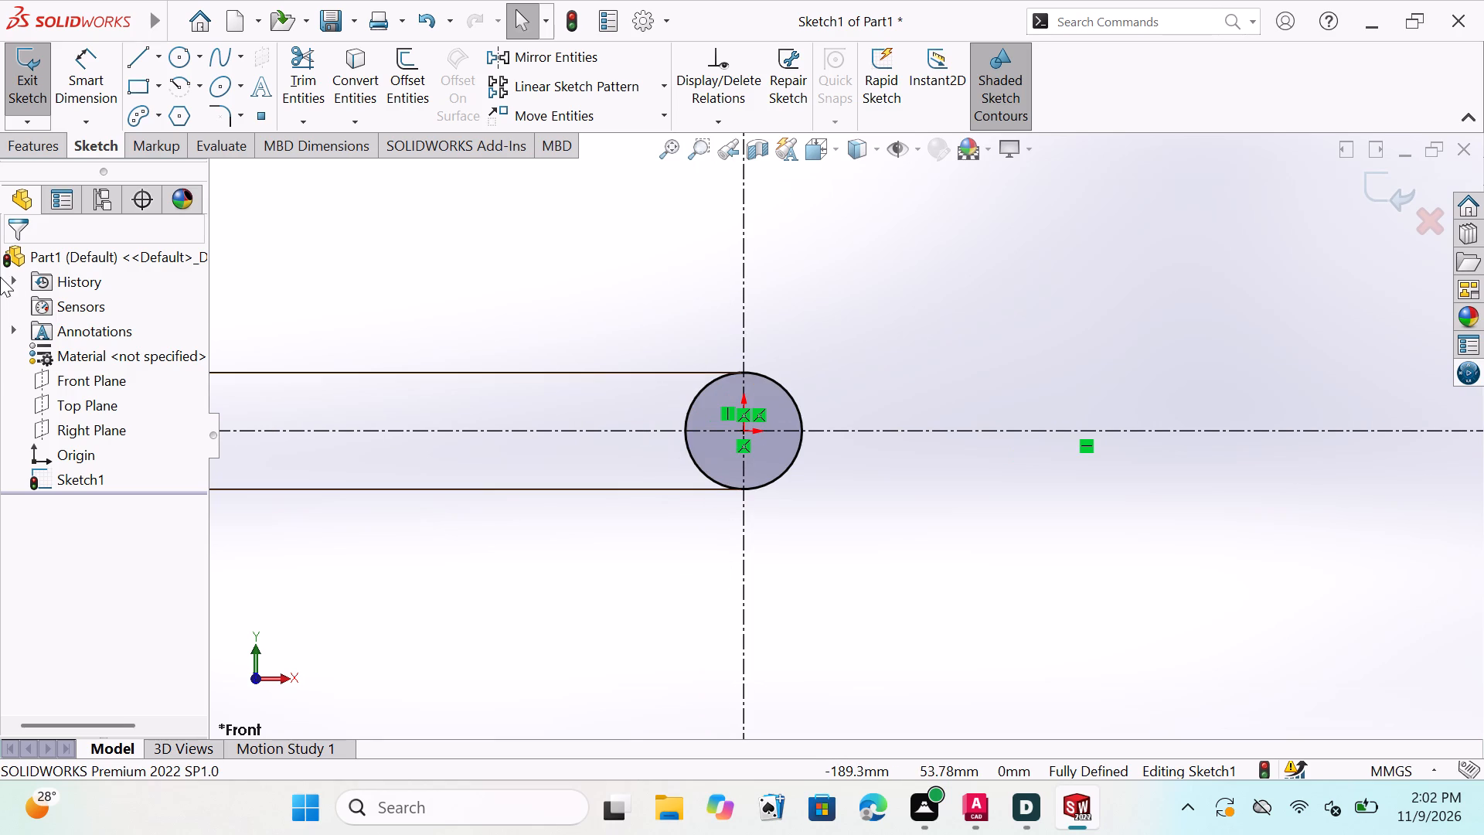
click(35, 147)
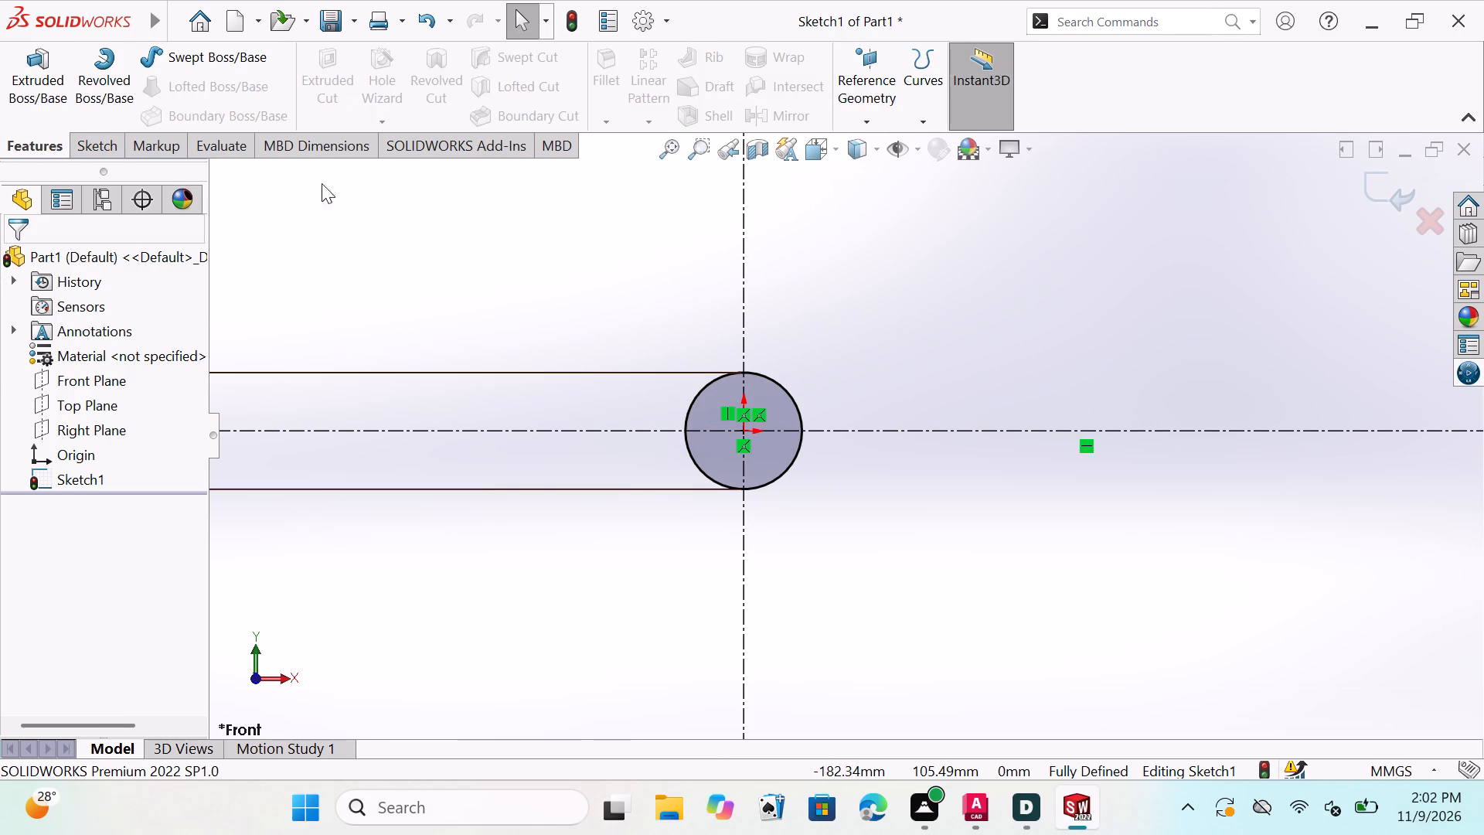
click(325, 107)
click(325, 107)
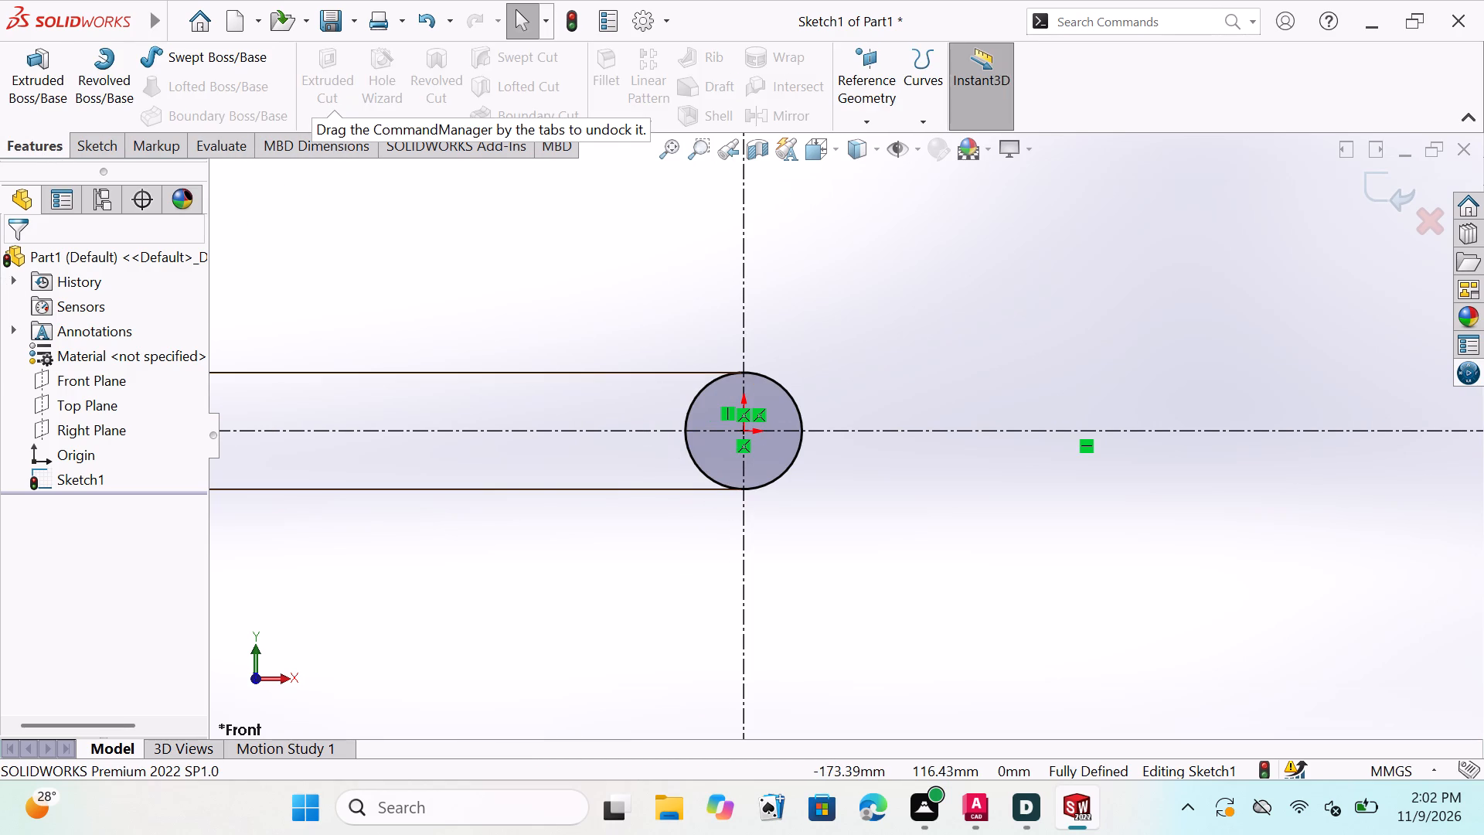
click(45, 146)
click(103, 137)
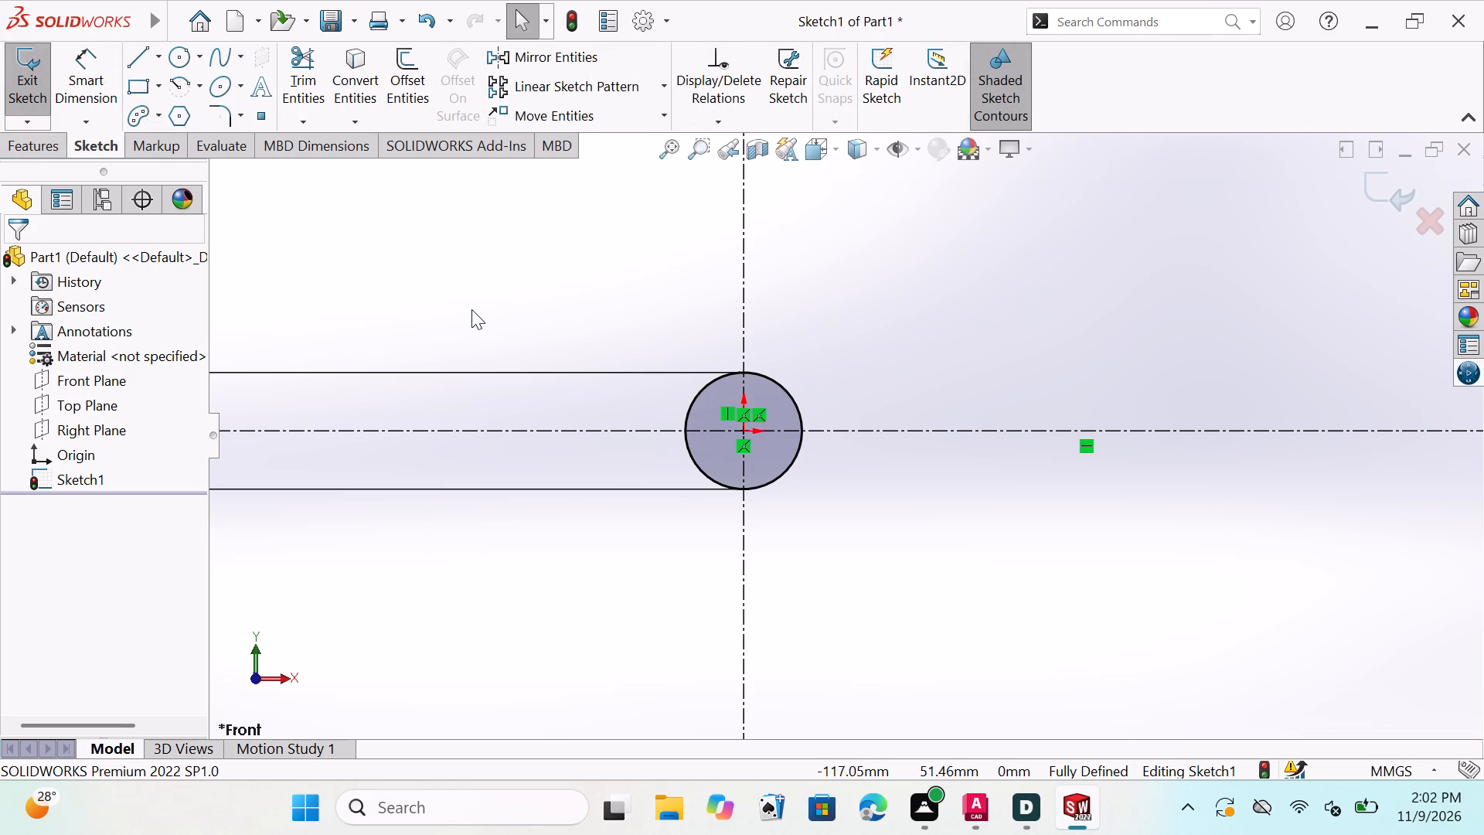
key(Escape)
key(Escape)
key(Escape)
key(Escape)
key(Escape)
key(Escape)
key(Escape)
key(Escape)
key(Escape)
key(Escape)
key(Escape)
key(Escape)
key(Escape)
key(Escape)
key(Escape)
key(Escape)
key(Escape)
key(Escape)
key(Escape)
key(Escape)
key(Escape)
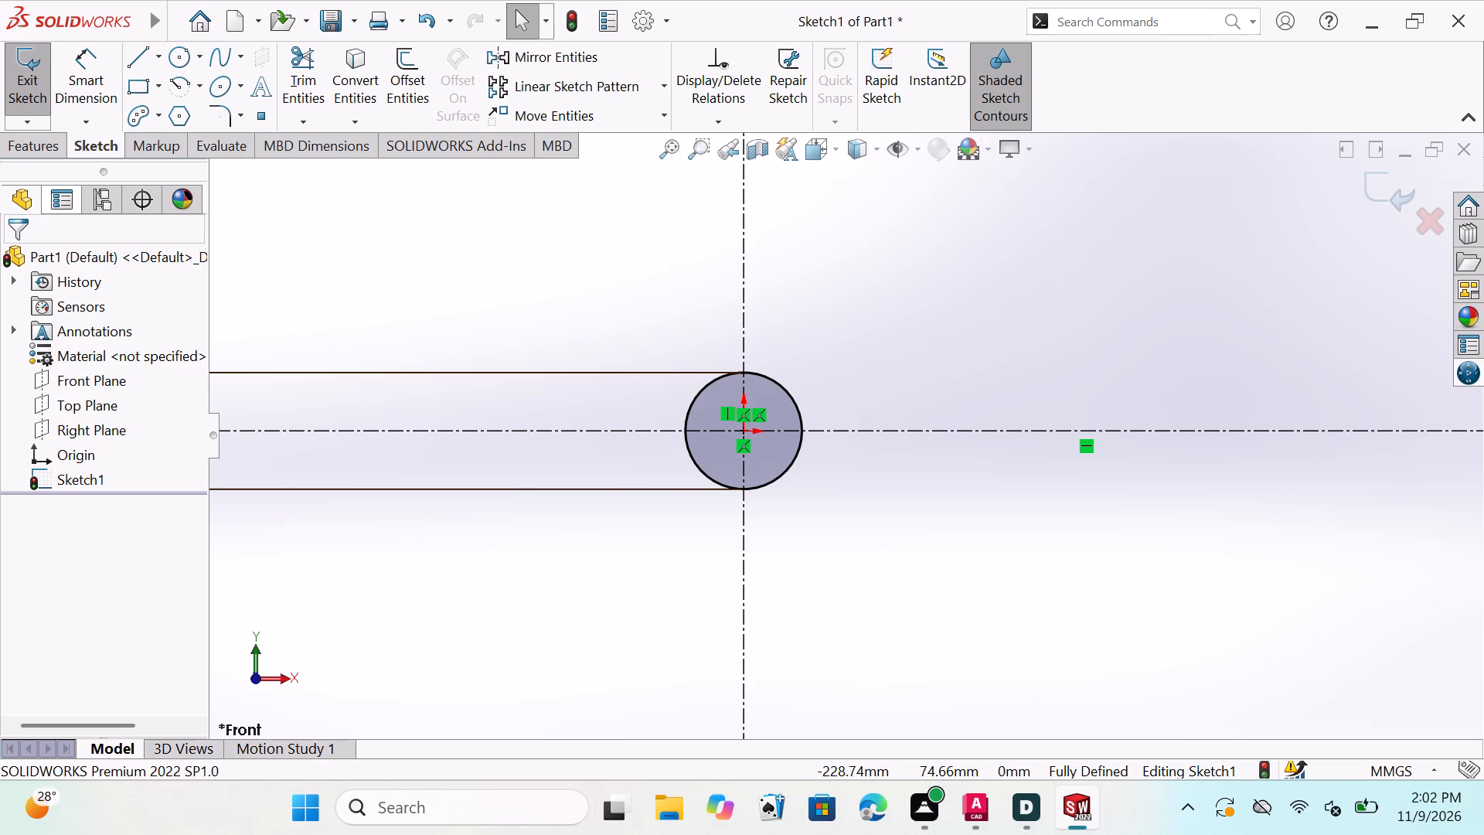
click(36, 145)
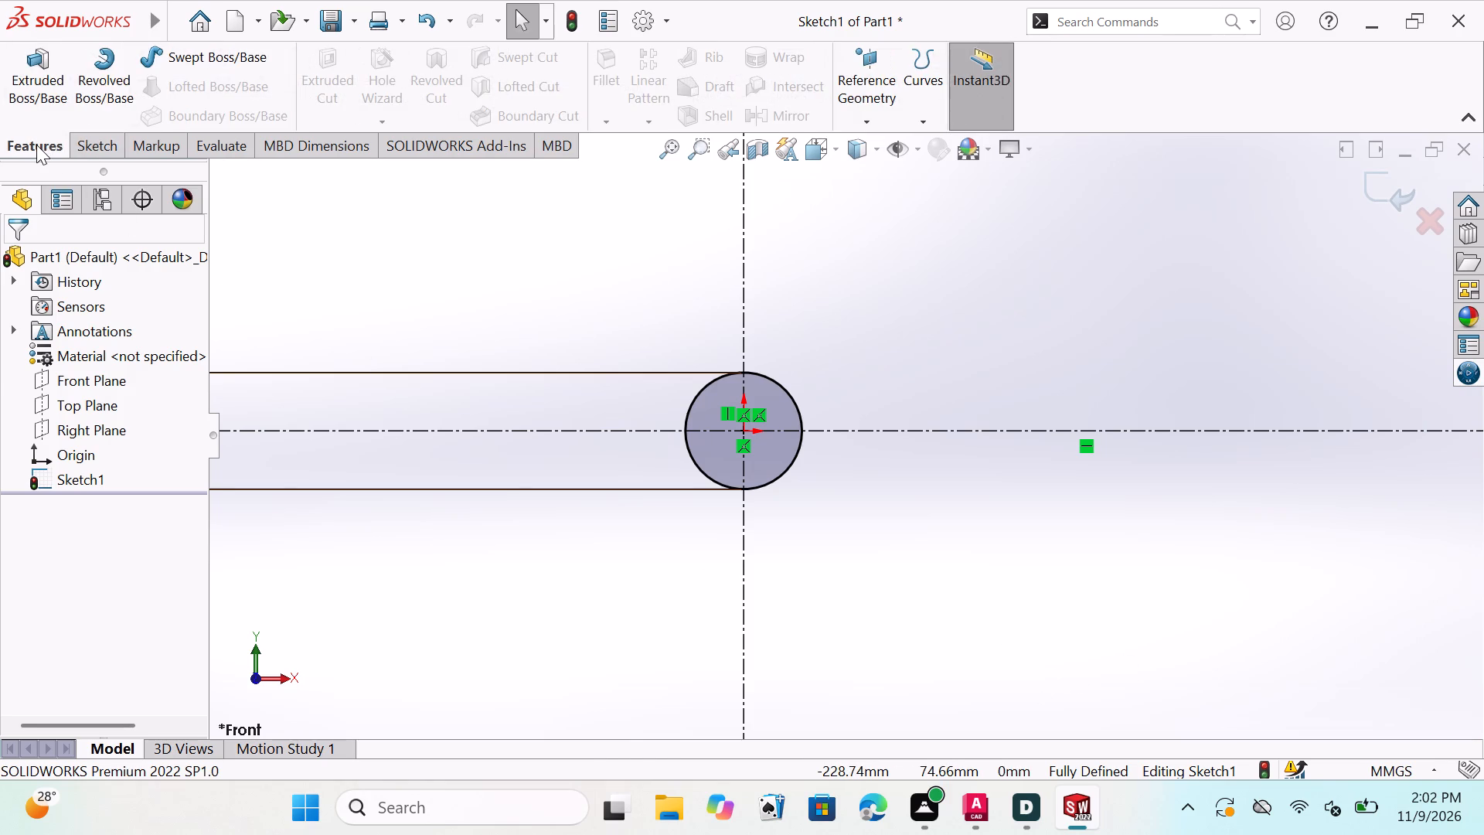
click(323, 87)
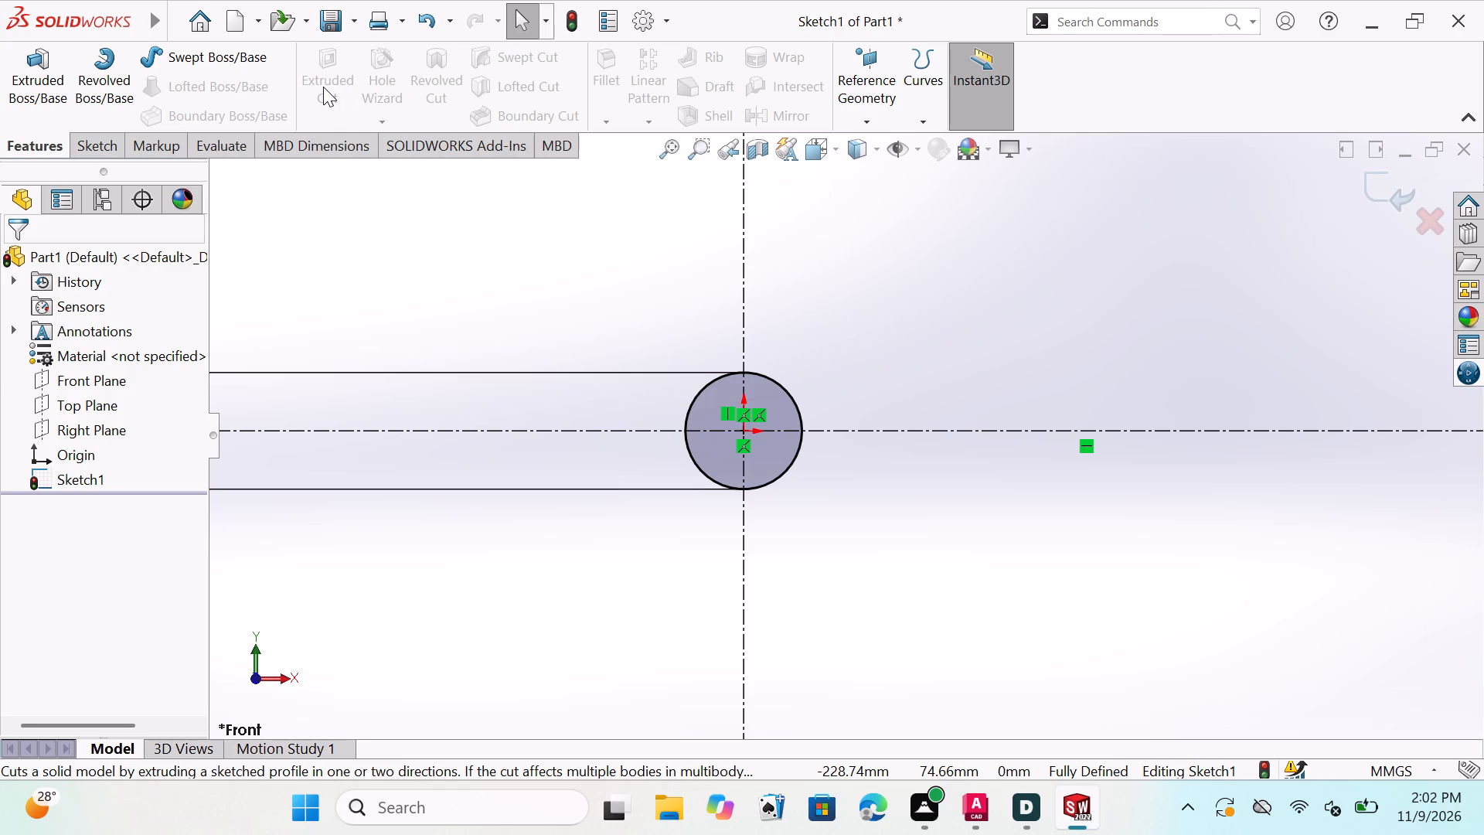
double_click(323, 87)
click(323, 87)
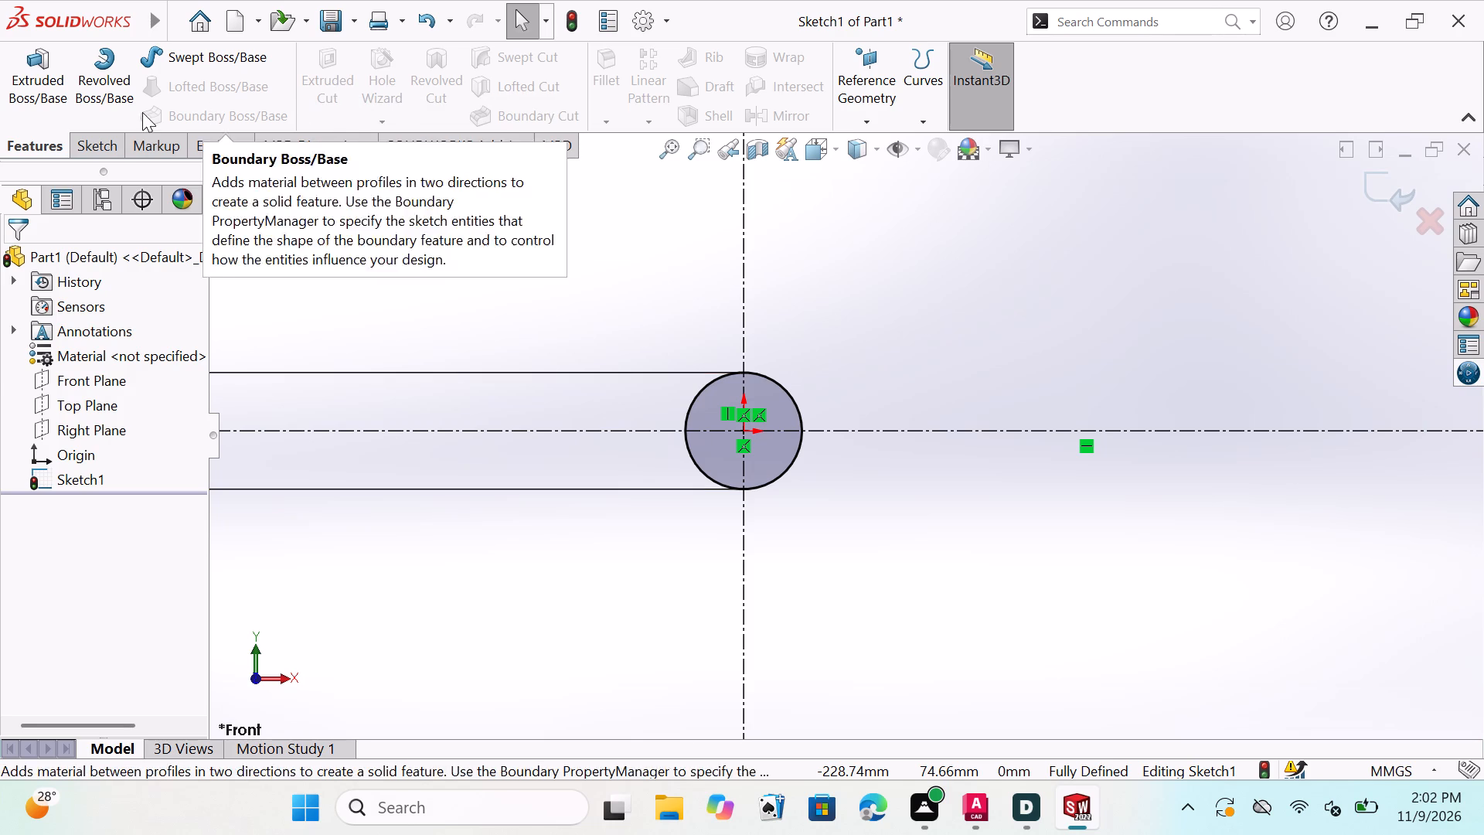
Extrude the 50 mm circle as a blind boss 20 mm deep, with the direction reversed to run behind the Front Plane.
click(46, 80)
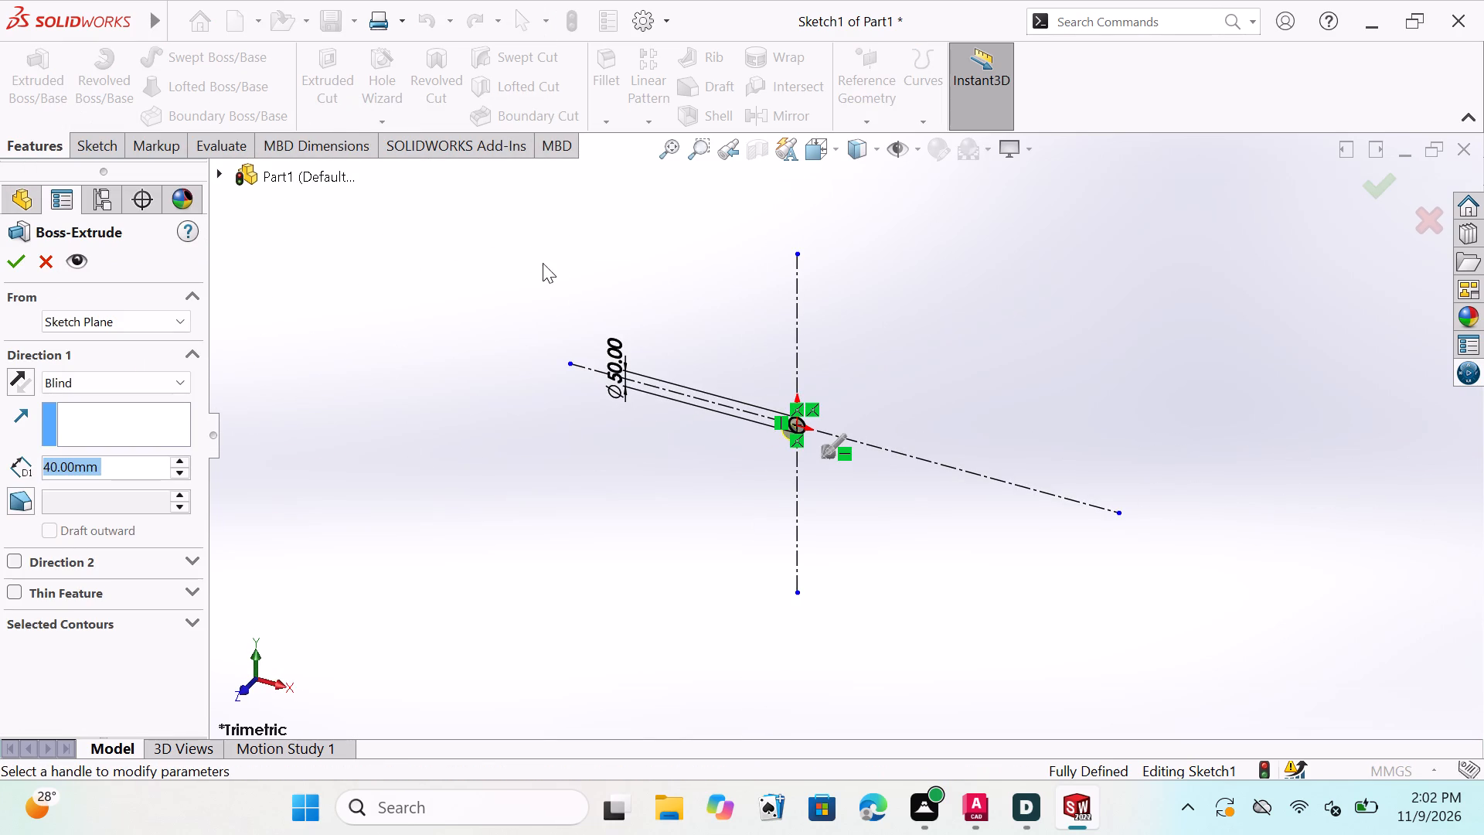
scroll(820, 439, down, 4)
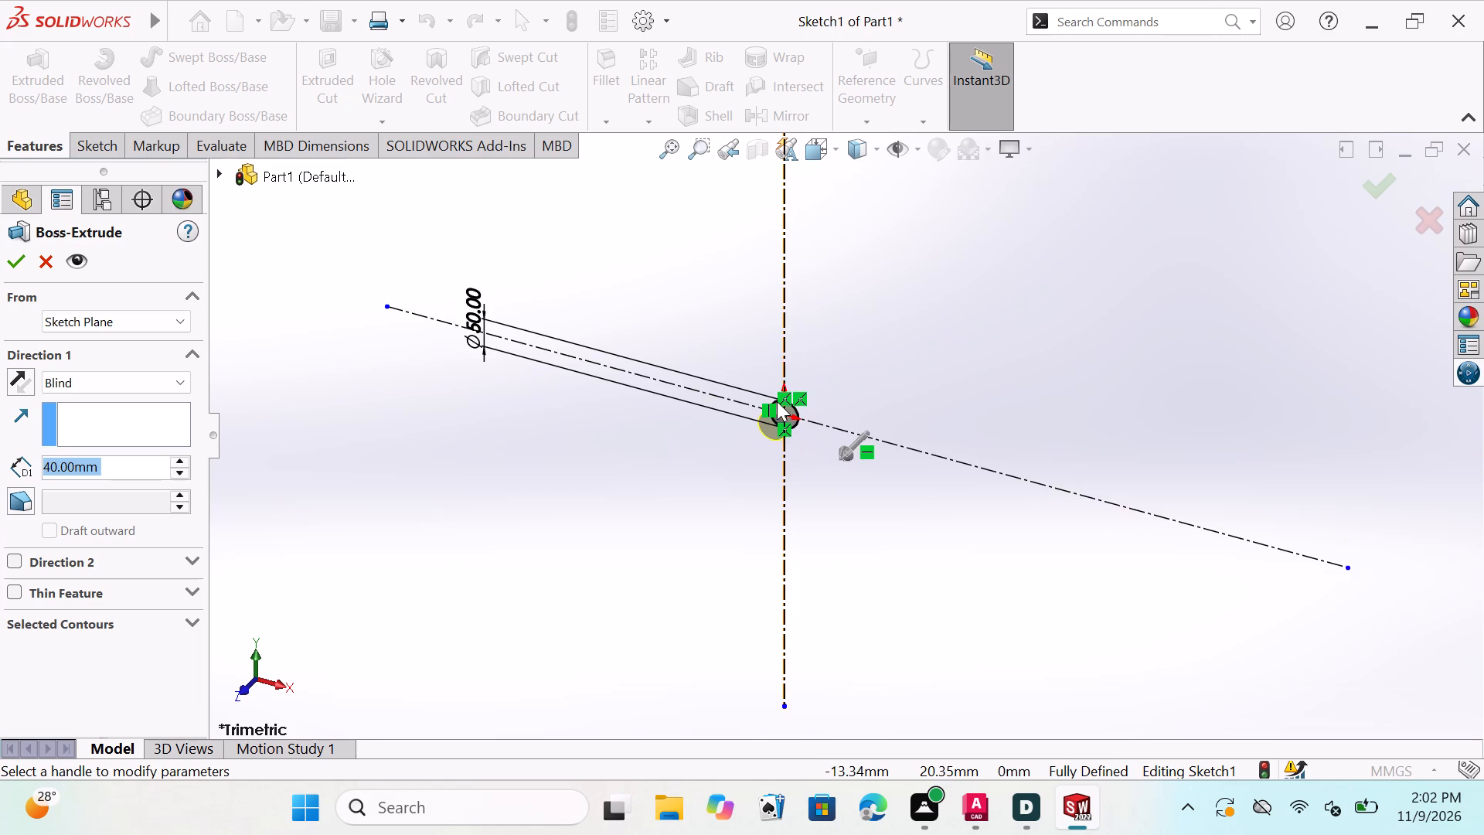
scroll(777, 401, down, 6)
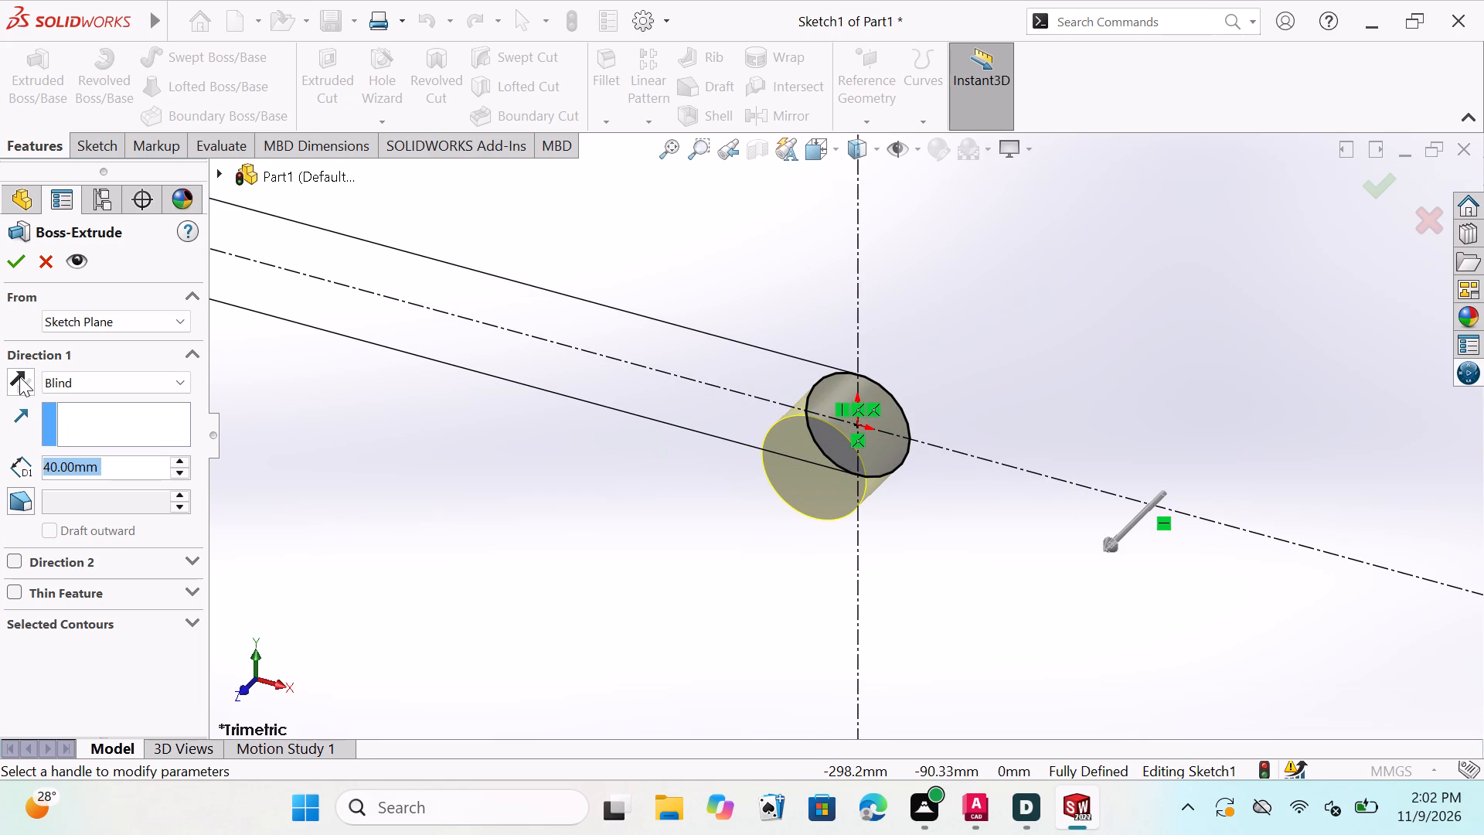
click(12, 373)
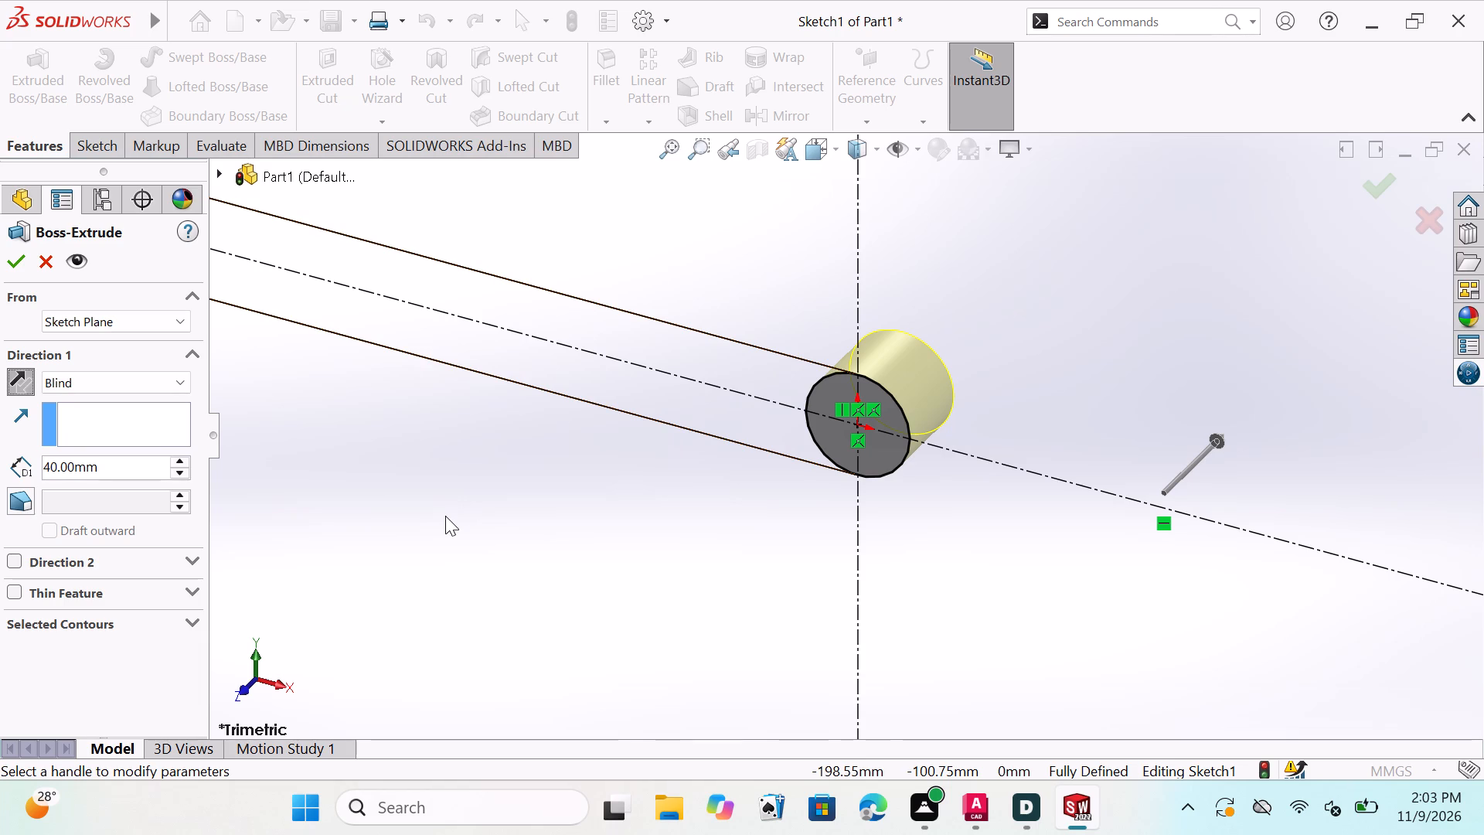
key(2)
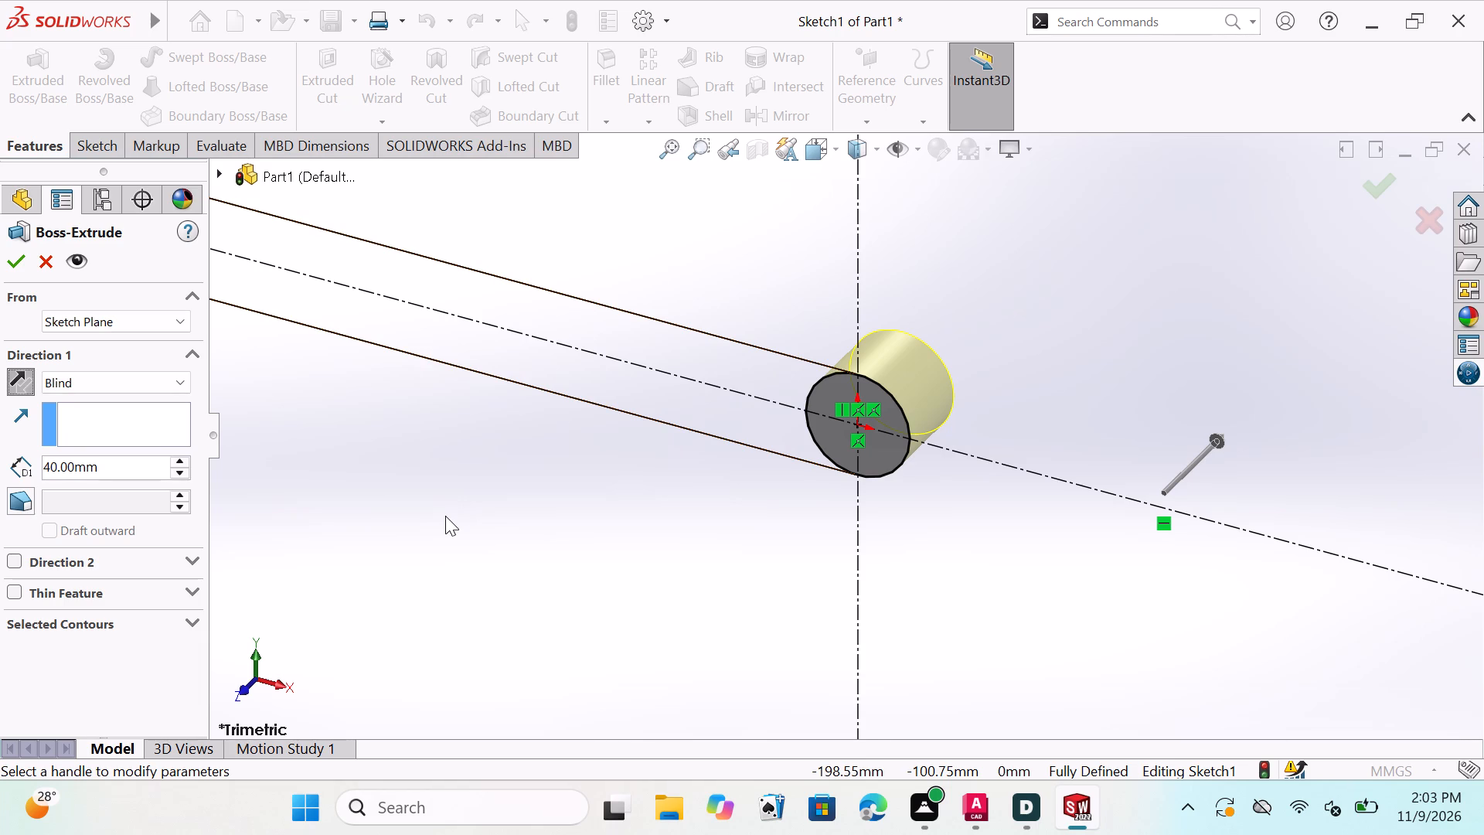
click(145, 466)
key(BackSpace)
key(BackSpace)
key(BackSpace)
key(BackSpace)
key(BackSpace)
key(BackSpace)
key(BackSpace)
key(BackSpace)
key(BackSpace)
key(BackSpace)
key(BackSpace)
key(BackSpace)
key(BackSpace)
key(BackSpace)
key(BackSpace)
key(BackSpace)
key(BackSpace)
key(BackSpace)
key(BackSpace)
key(BackSpace)
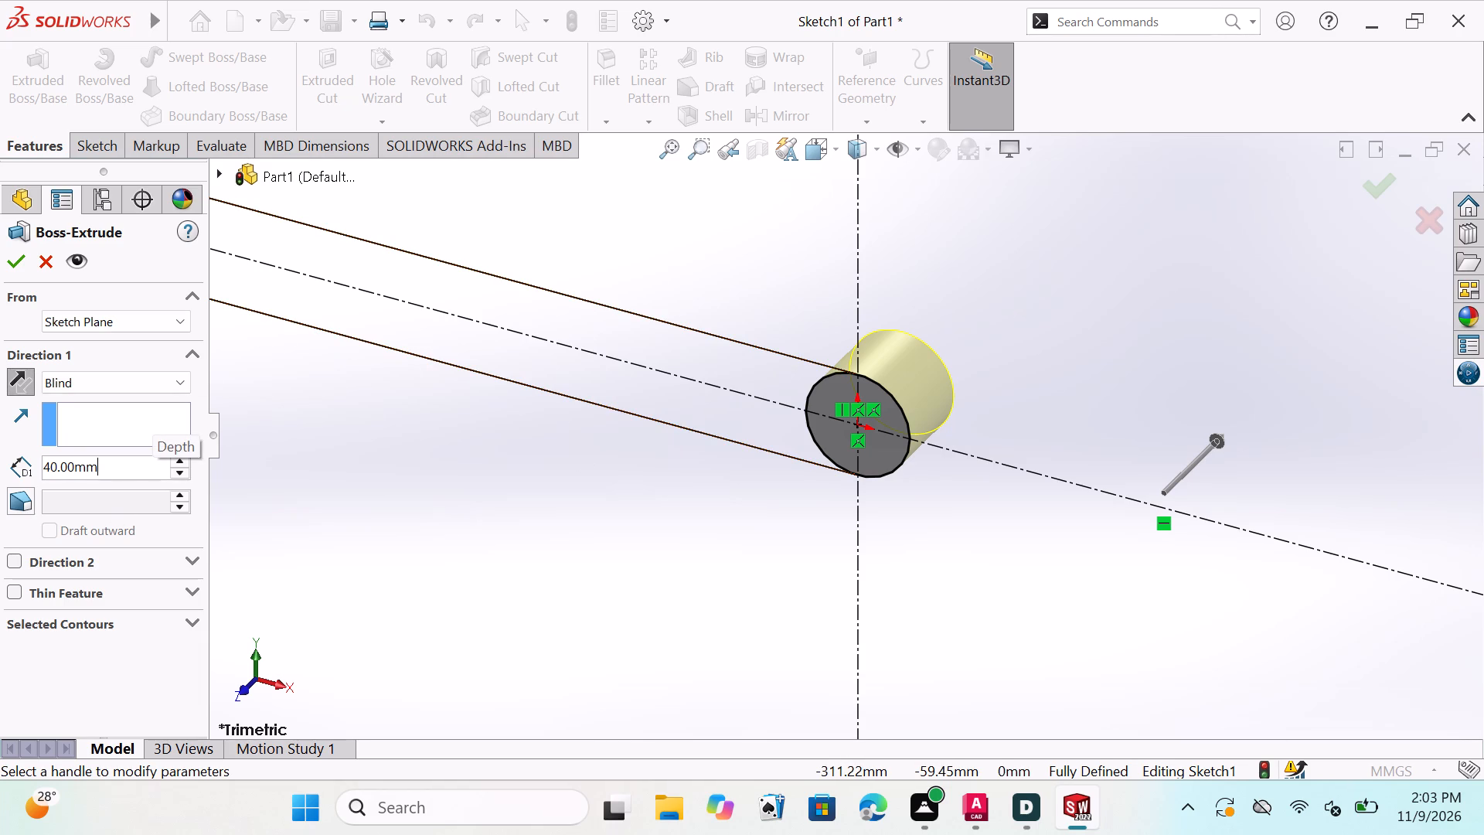
text(20)
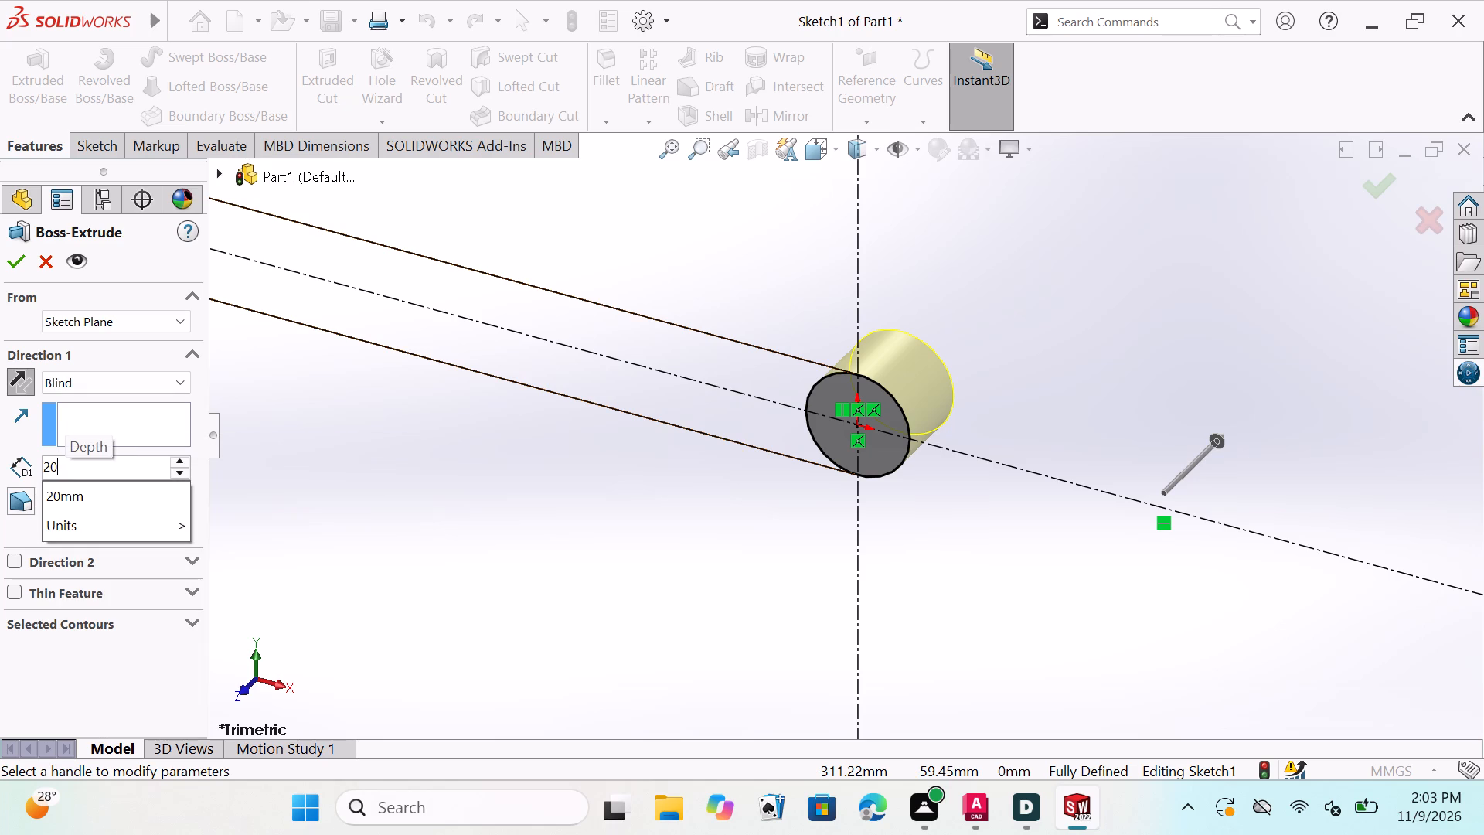
click(18, 261)
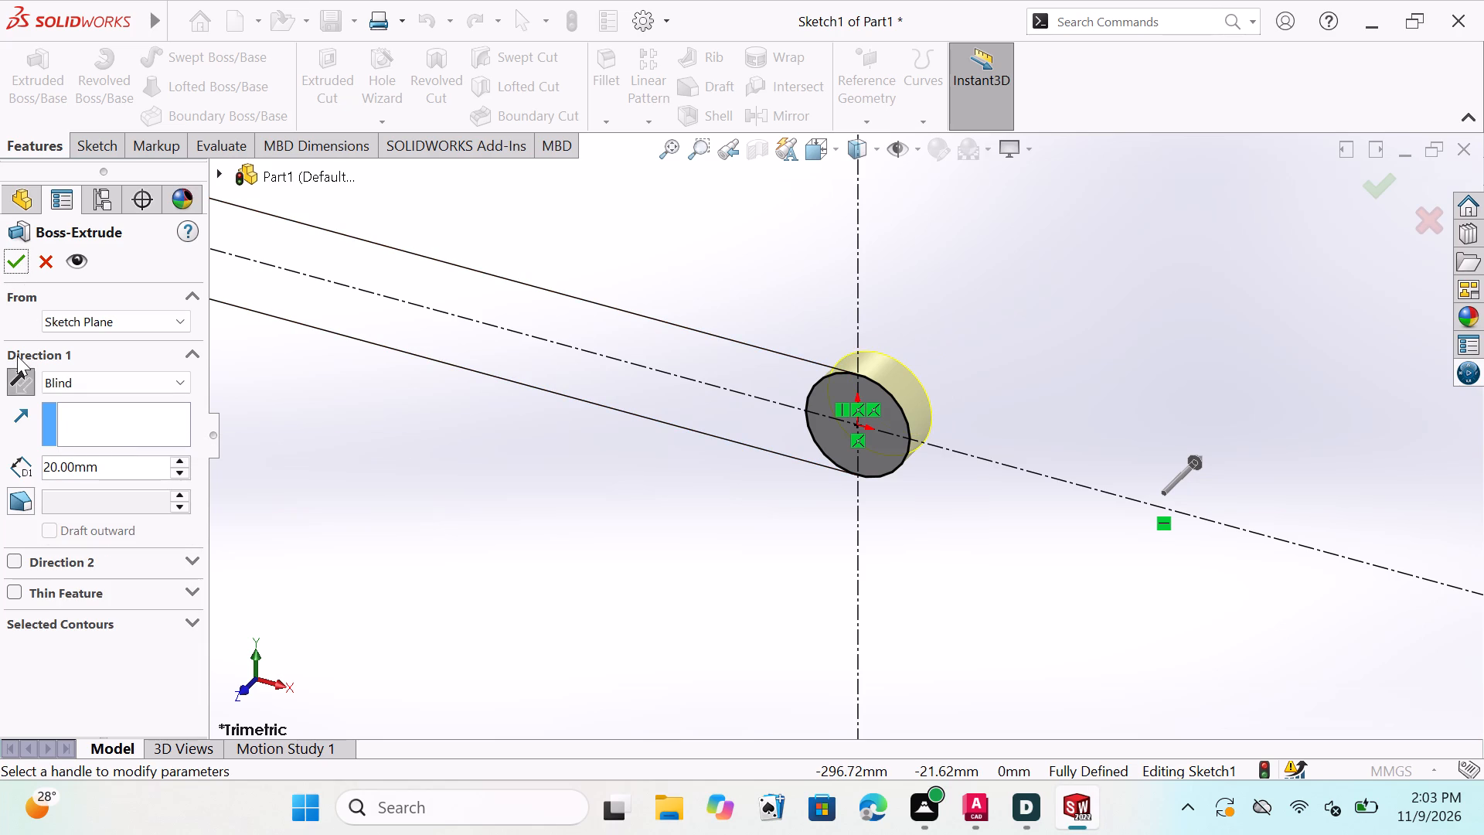
click(12, 261)
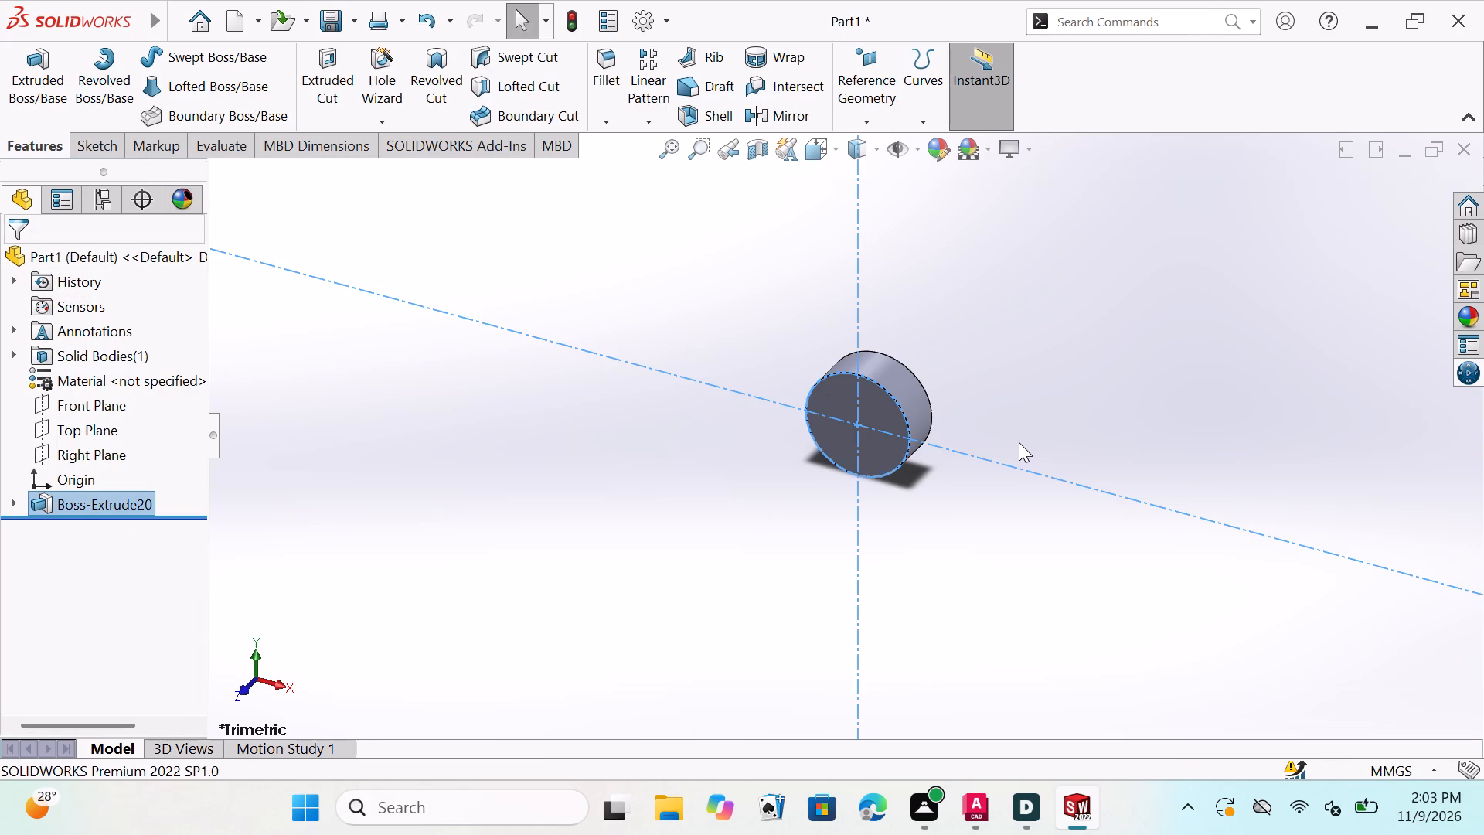
Examine the extruded disc face-on to the Front Plane and from an angled side view.
click(62, 397)
click(171, 366)
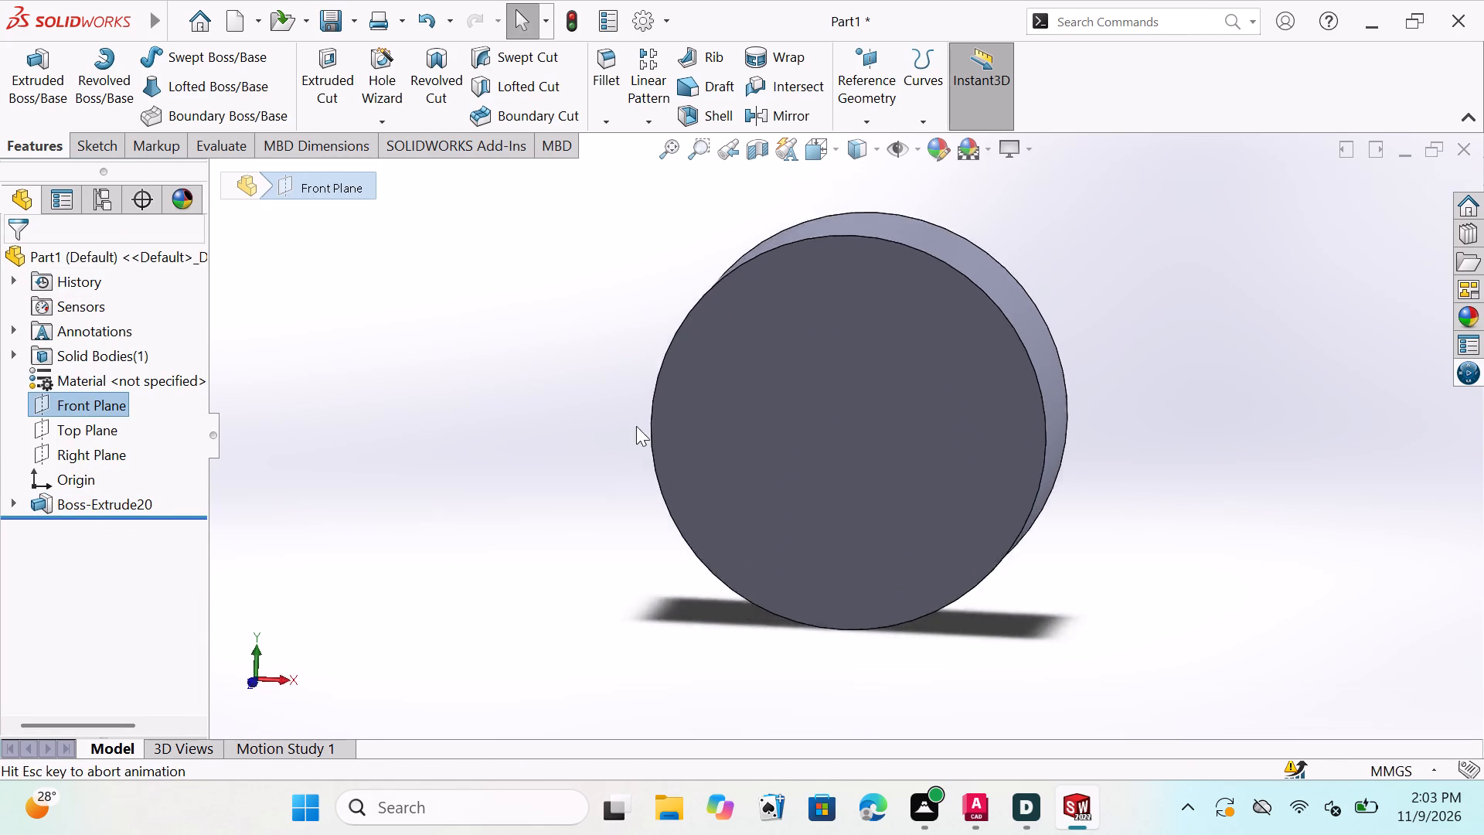
scroll(1063, 427, down, 1)
scroll(1063, 431, up, 4)
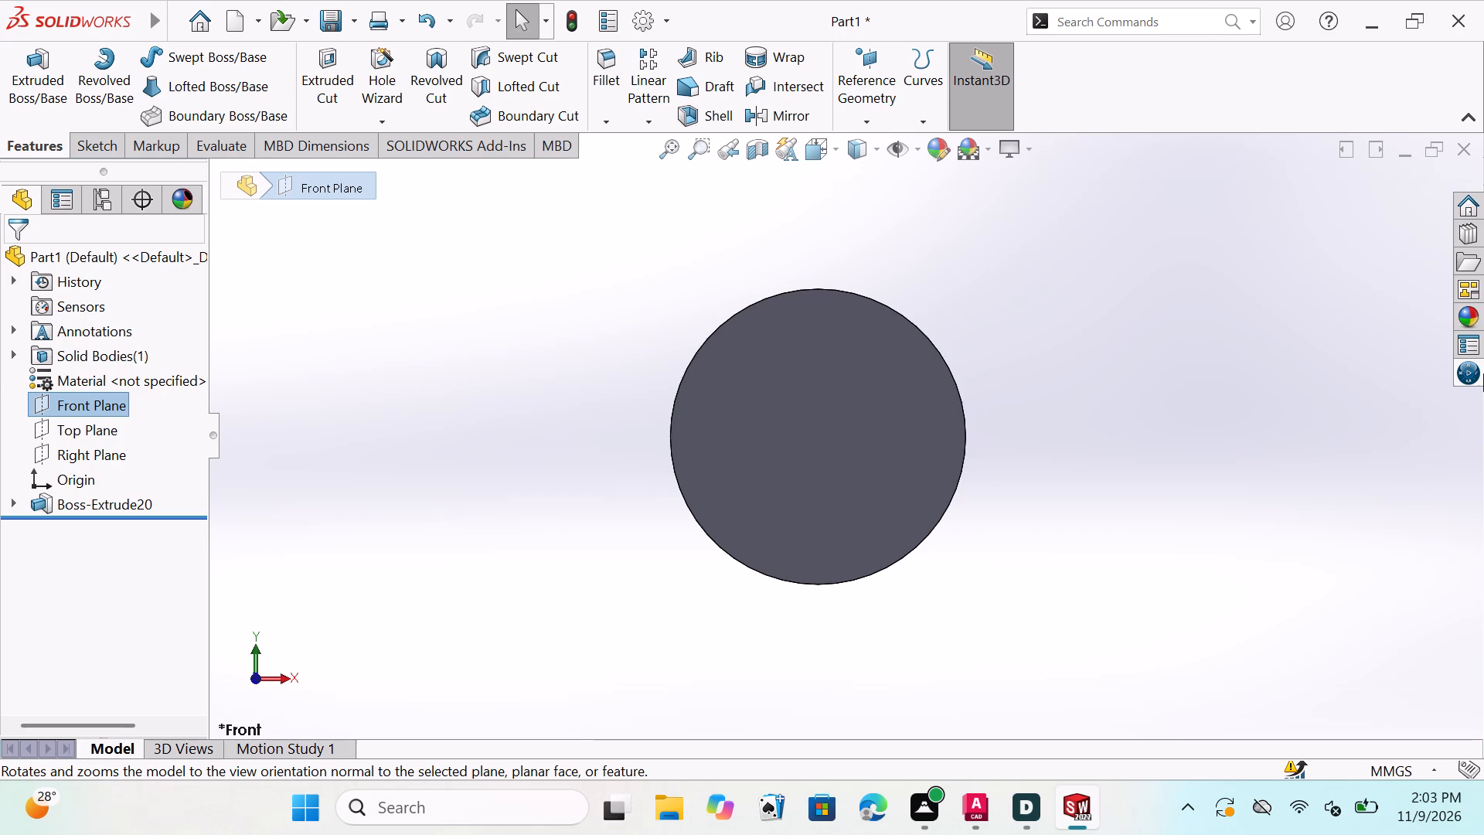
middle_drag(1171, 432, 1063, 498)
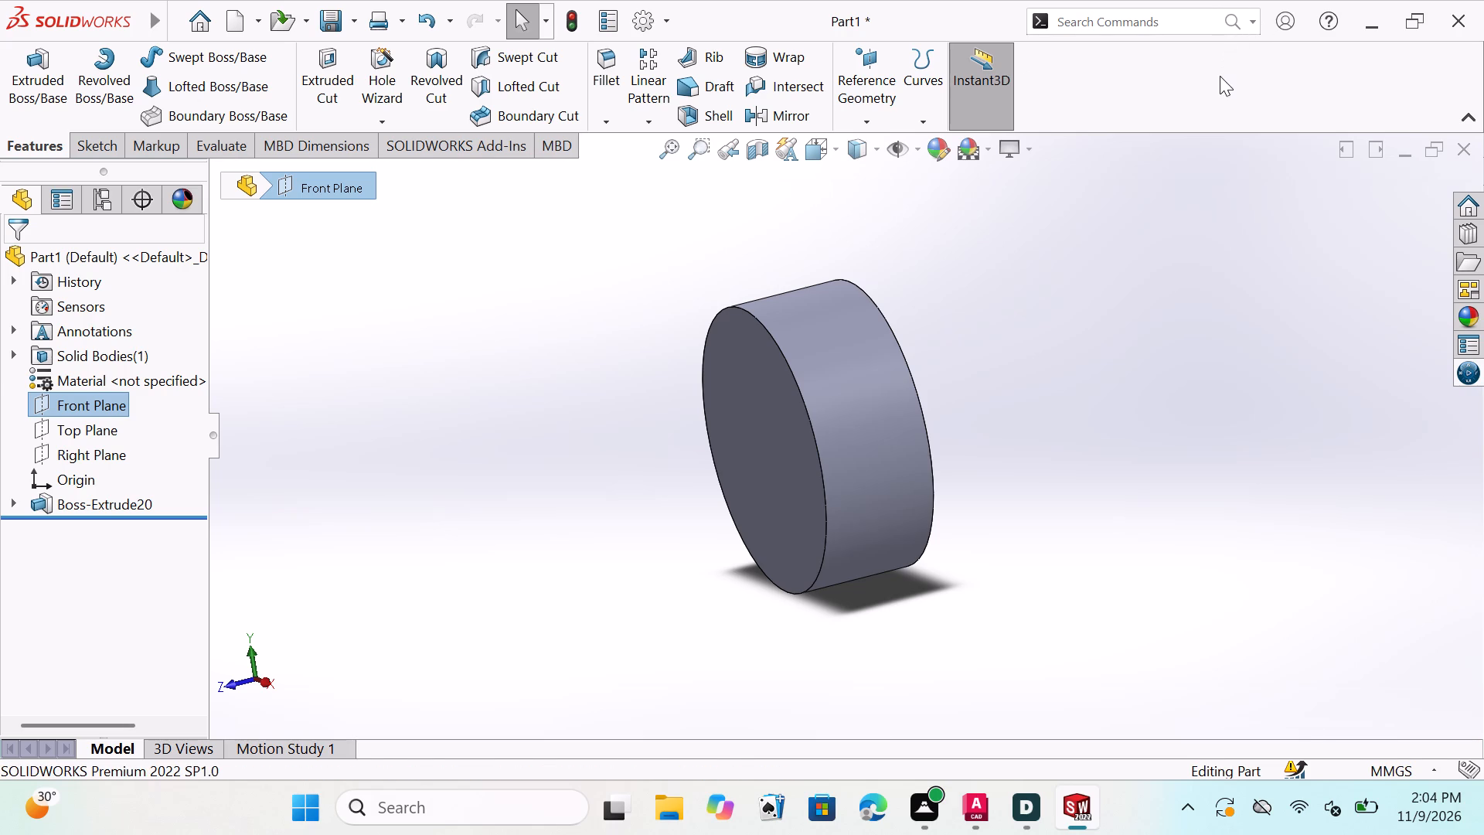
key(Escape)
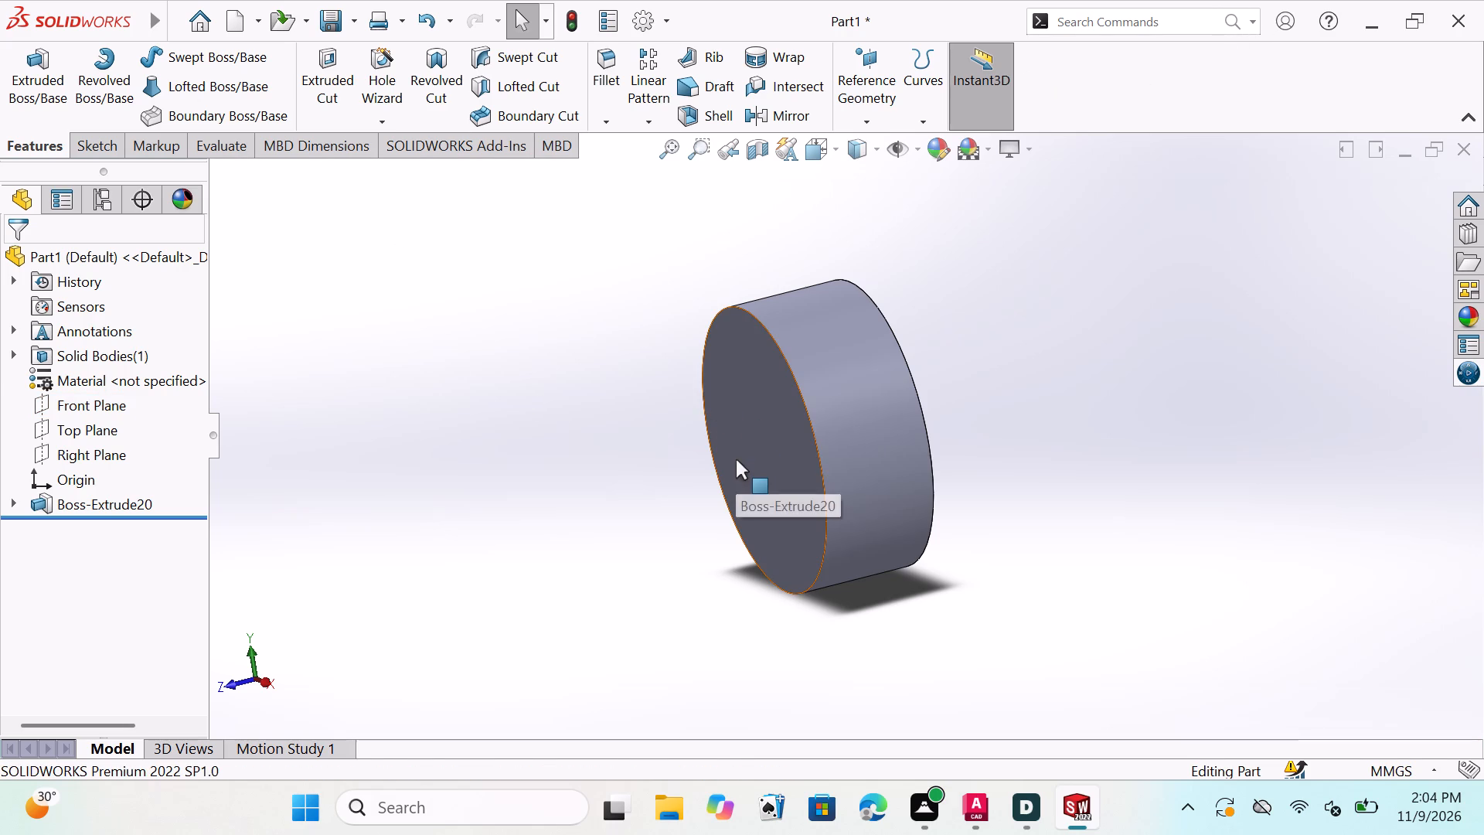
middle_drag(736, 459, 863, 417)
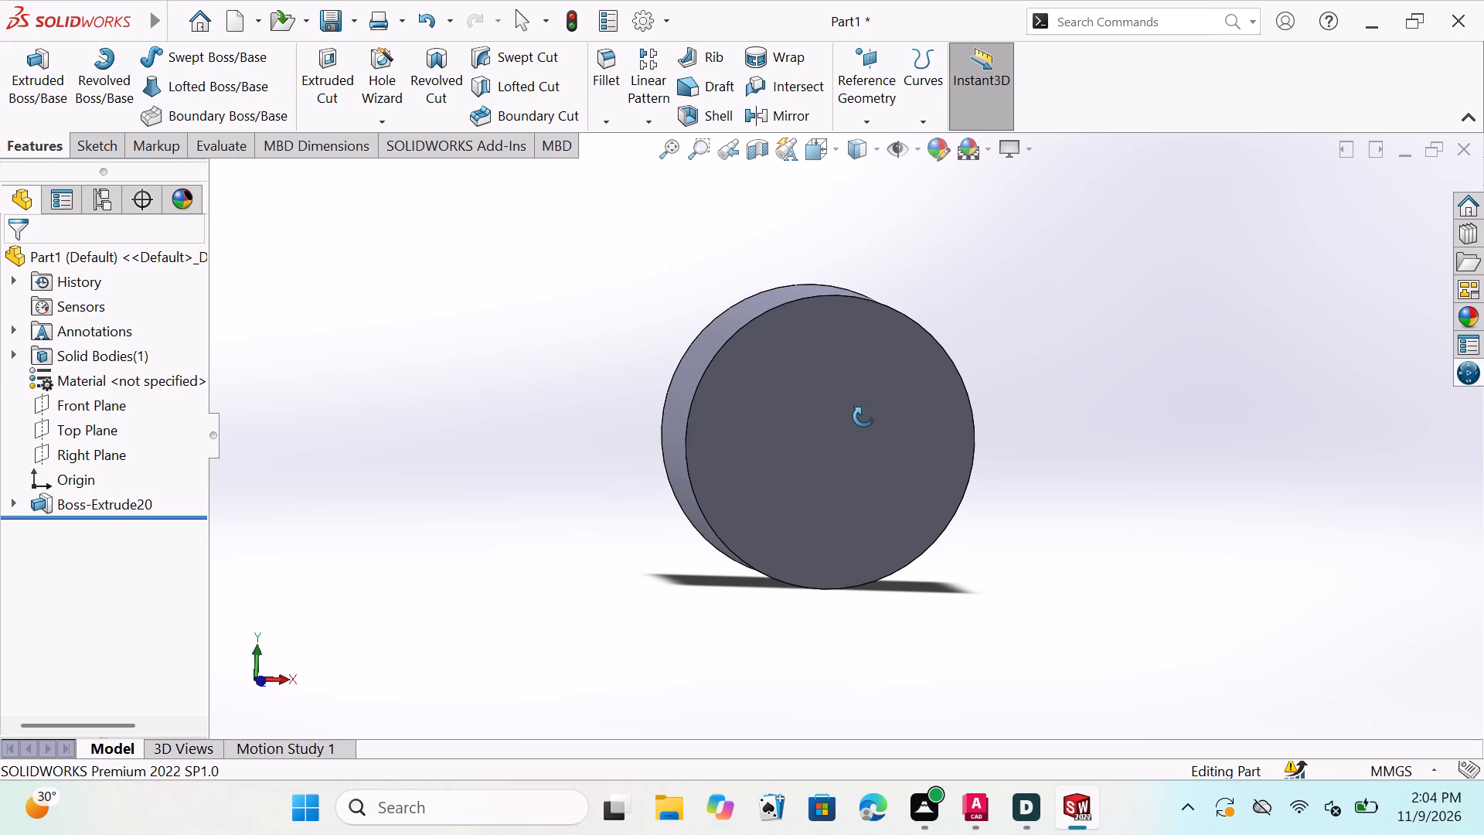
middle_drag(863, 417, 850, 424)
key(Escape)
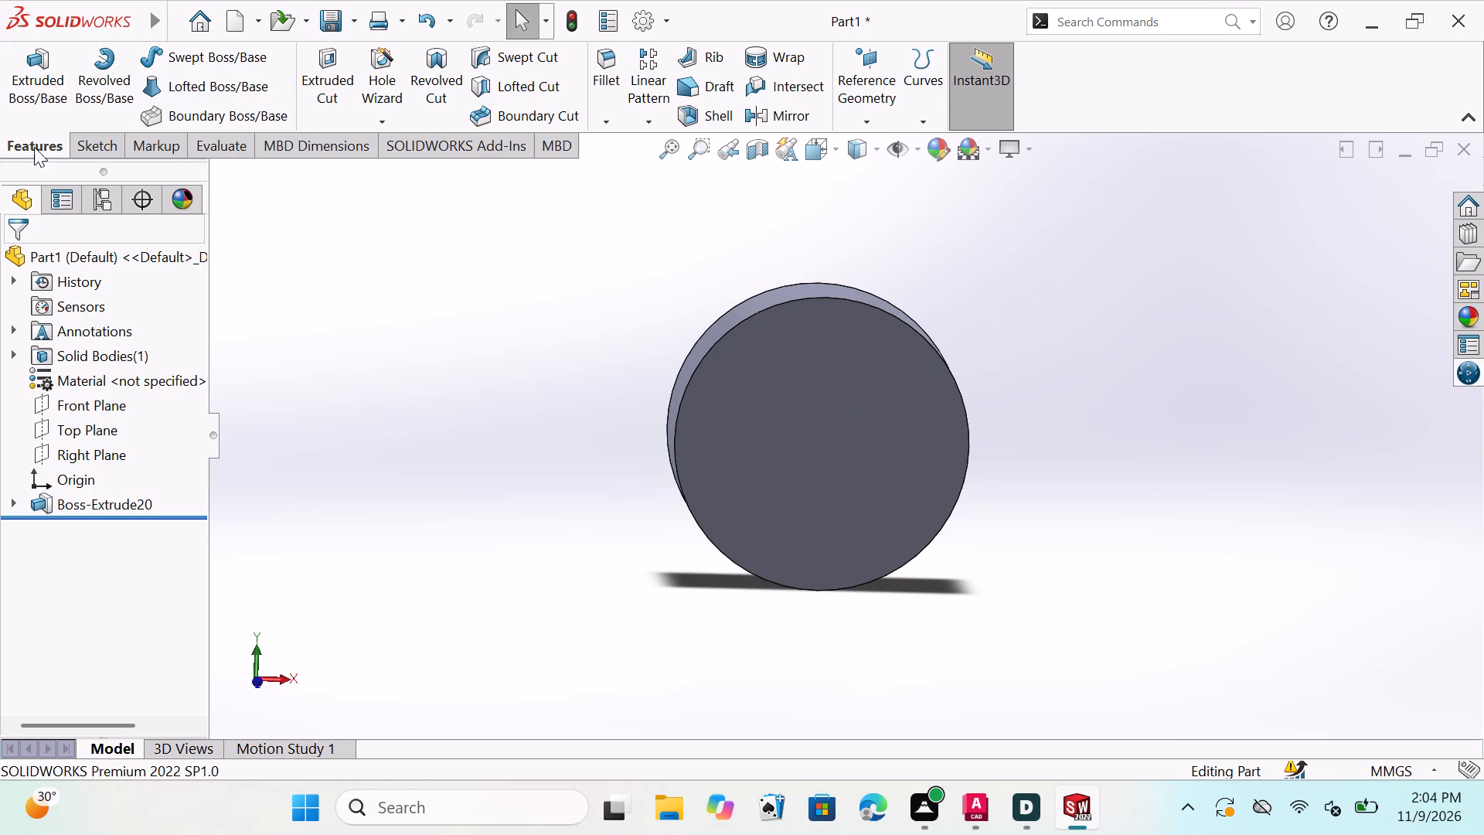
key(Escape)
Start a new sketch on the disc's front face, with the view normal to the Front Plane.
click(88, 144)
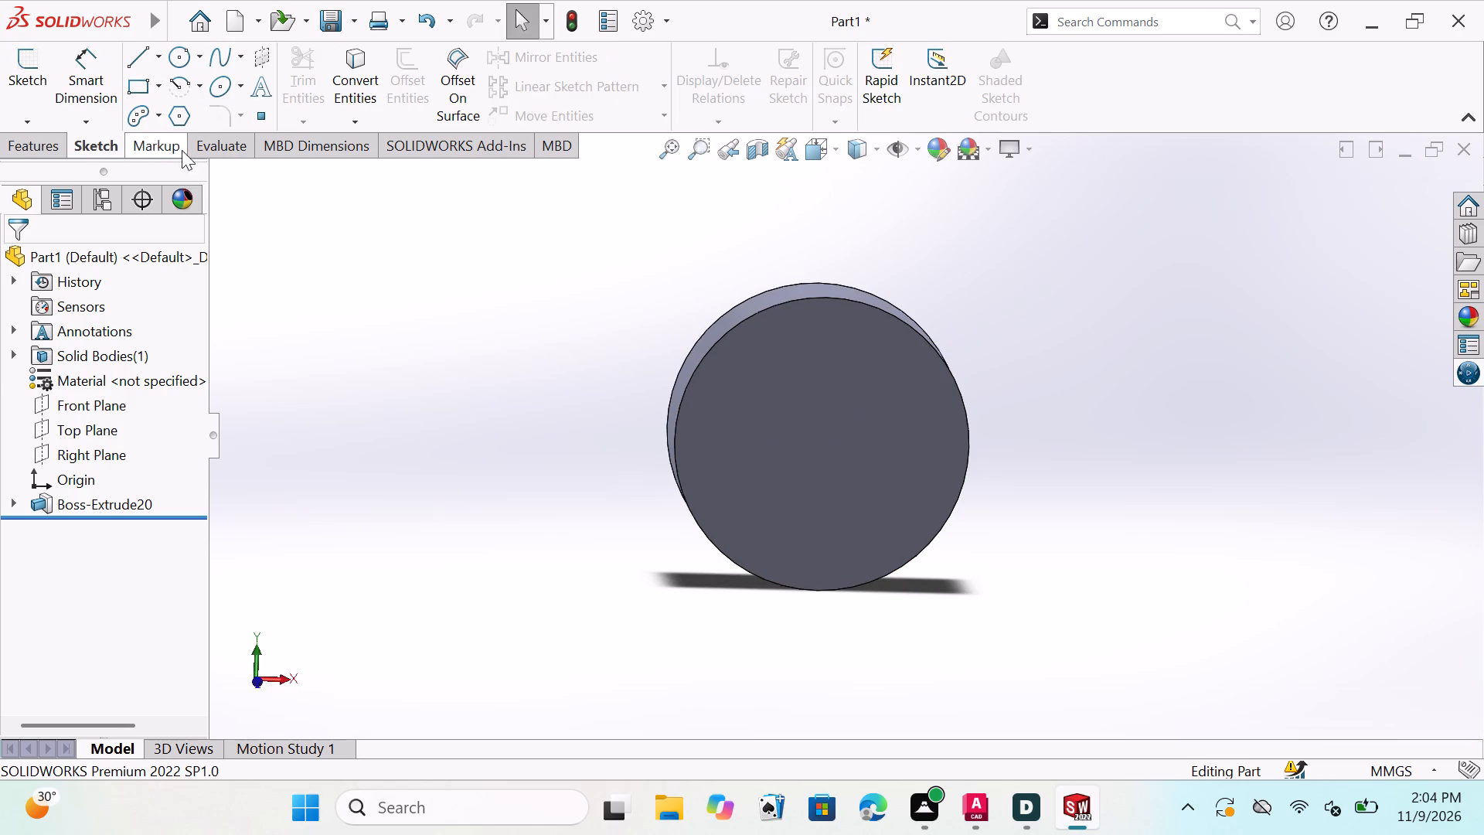
click(120, 399)
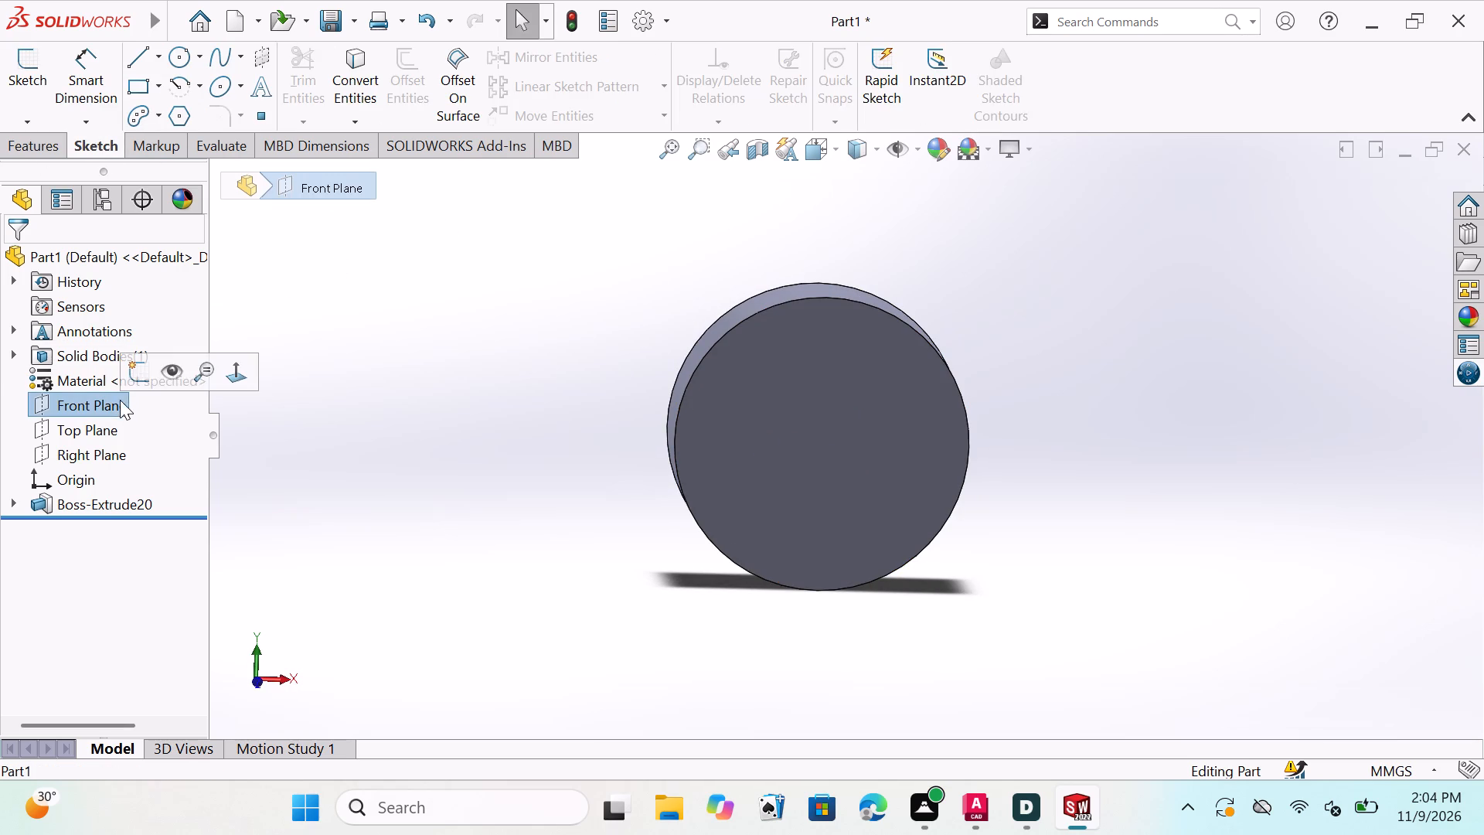
click(240, 371)
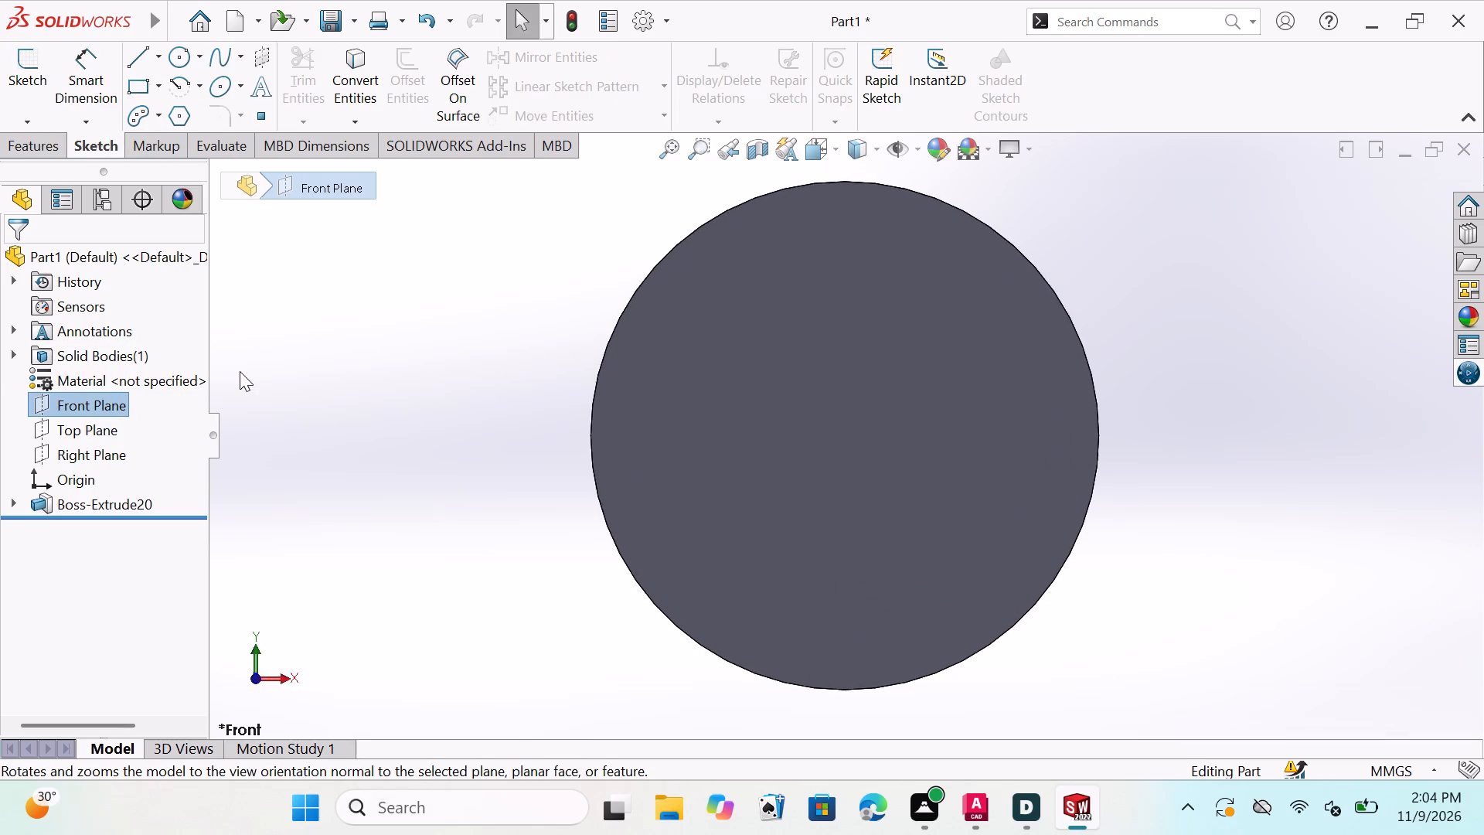
key(Escape)
scroll(1125, 393, down, 1)
scroll(1125, 398, up, 2)
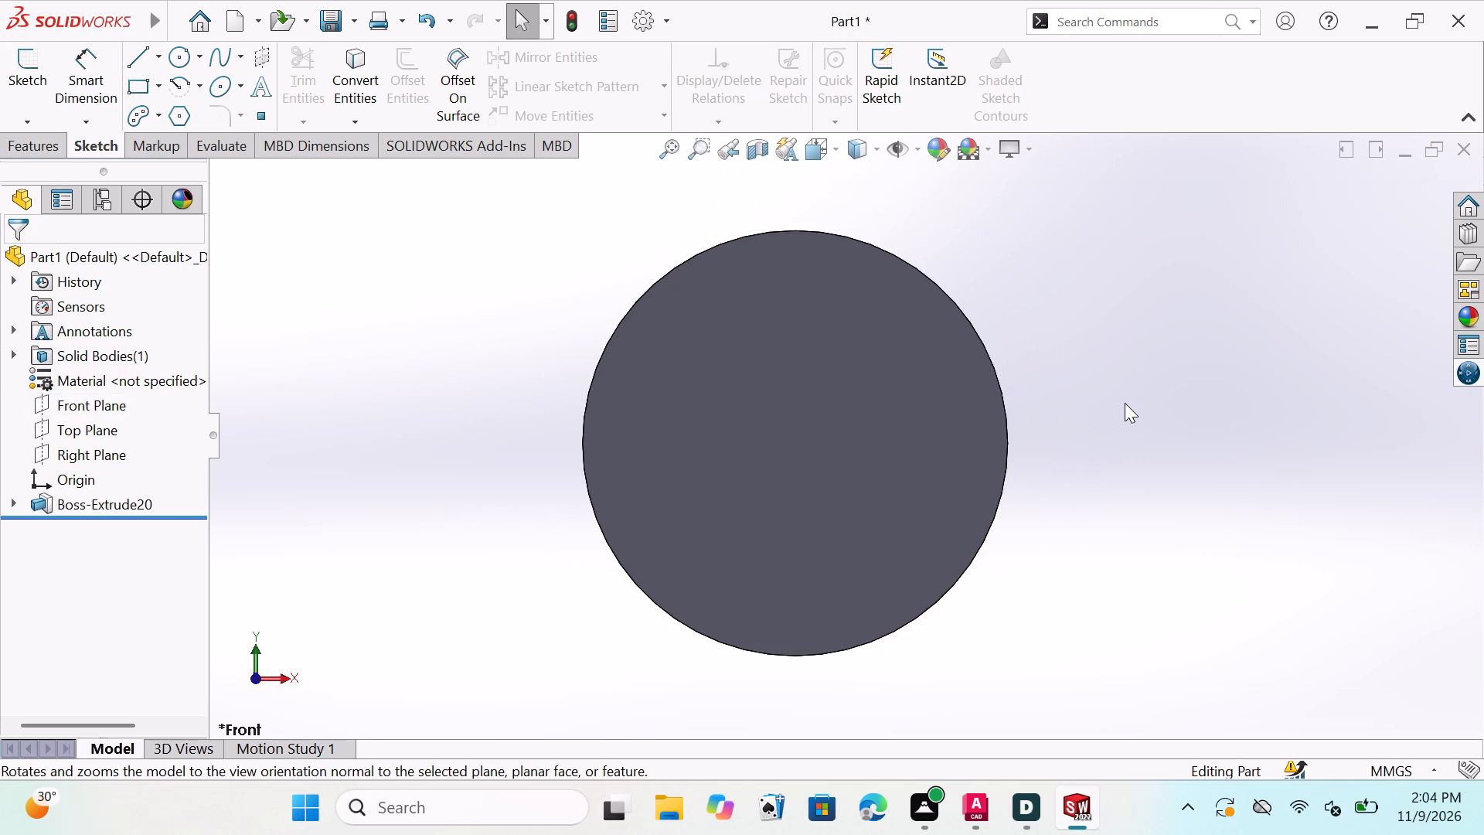
scroll(1121, 406, up, 3)
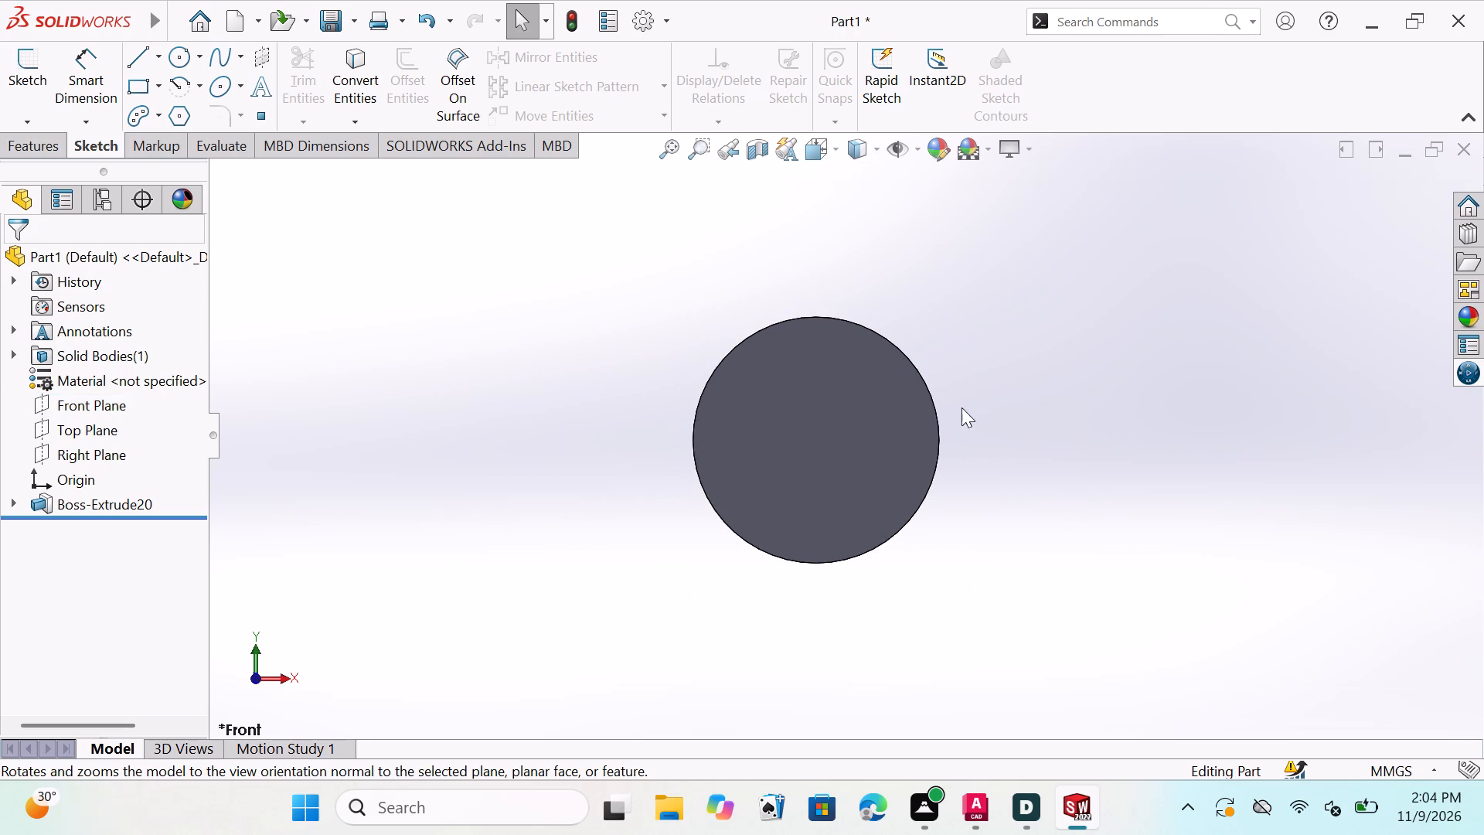
scroll(751, 366, down, 1)
key(Escape)
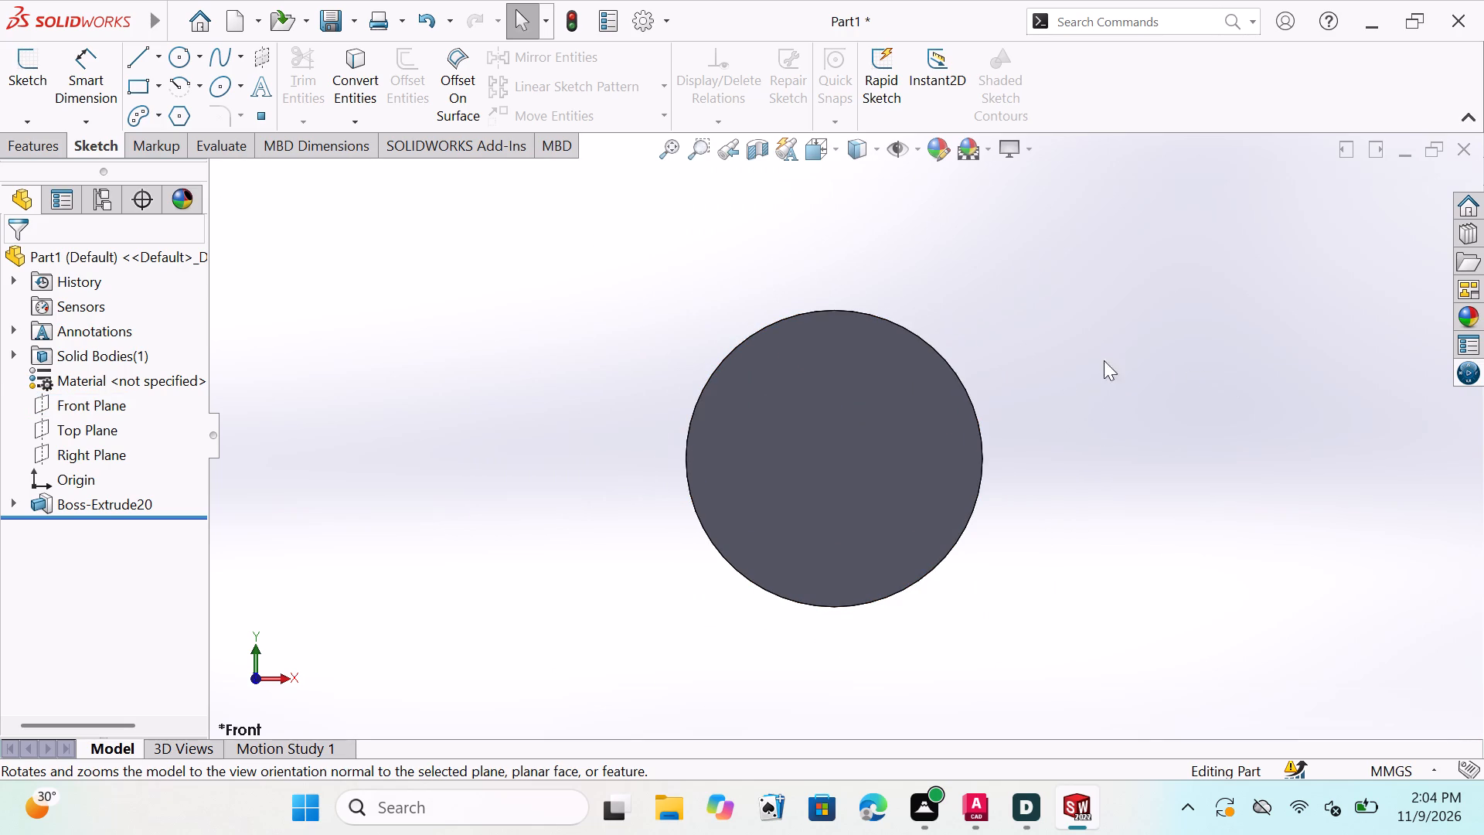
click(171, 55)
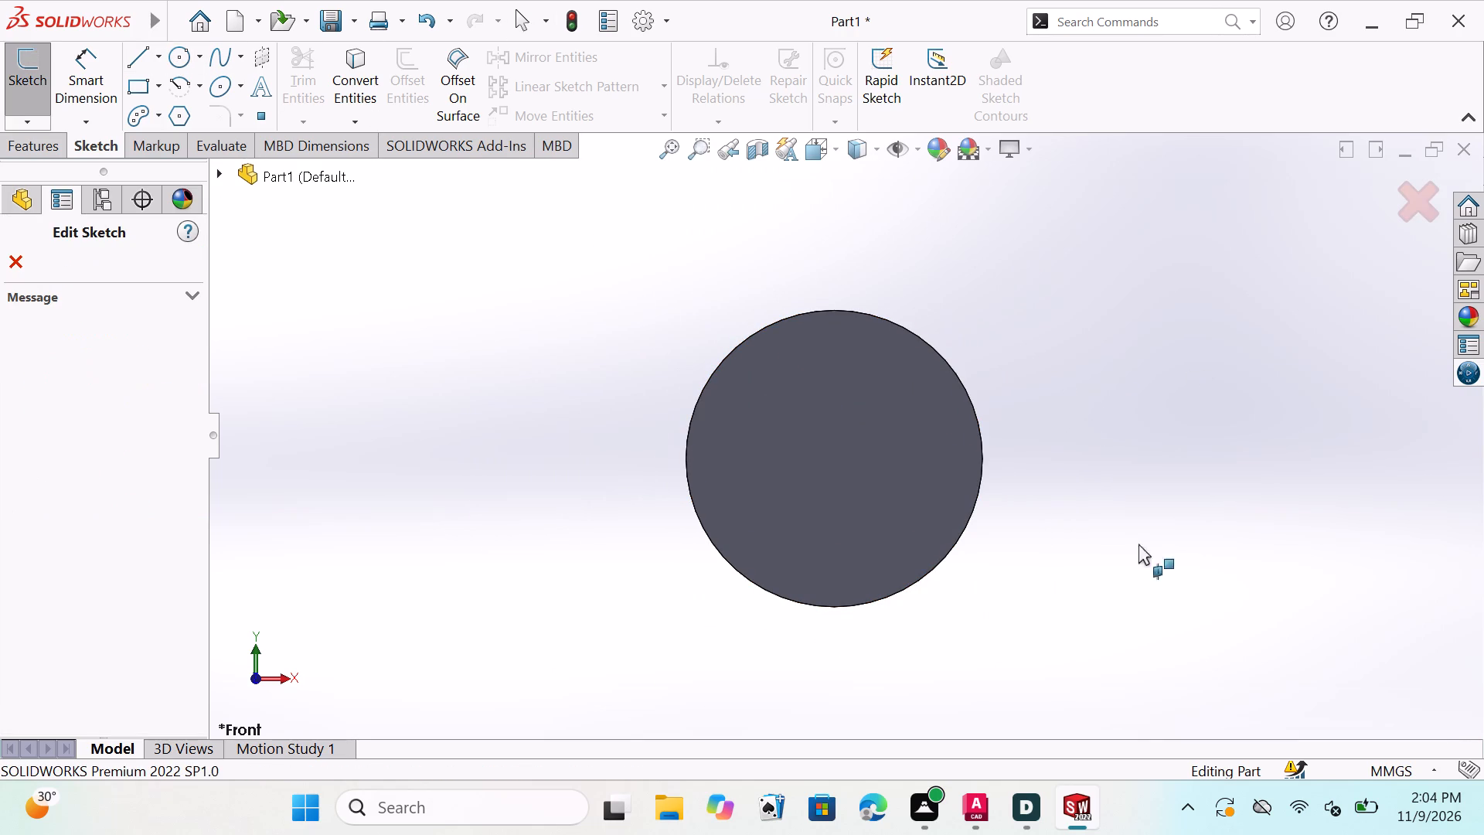
click(897, 403)
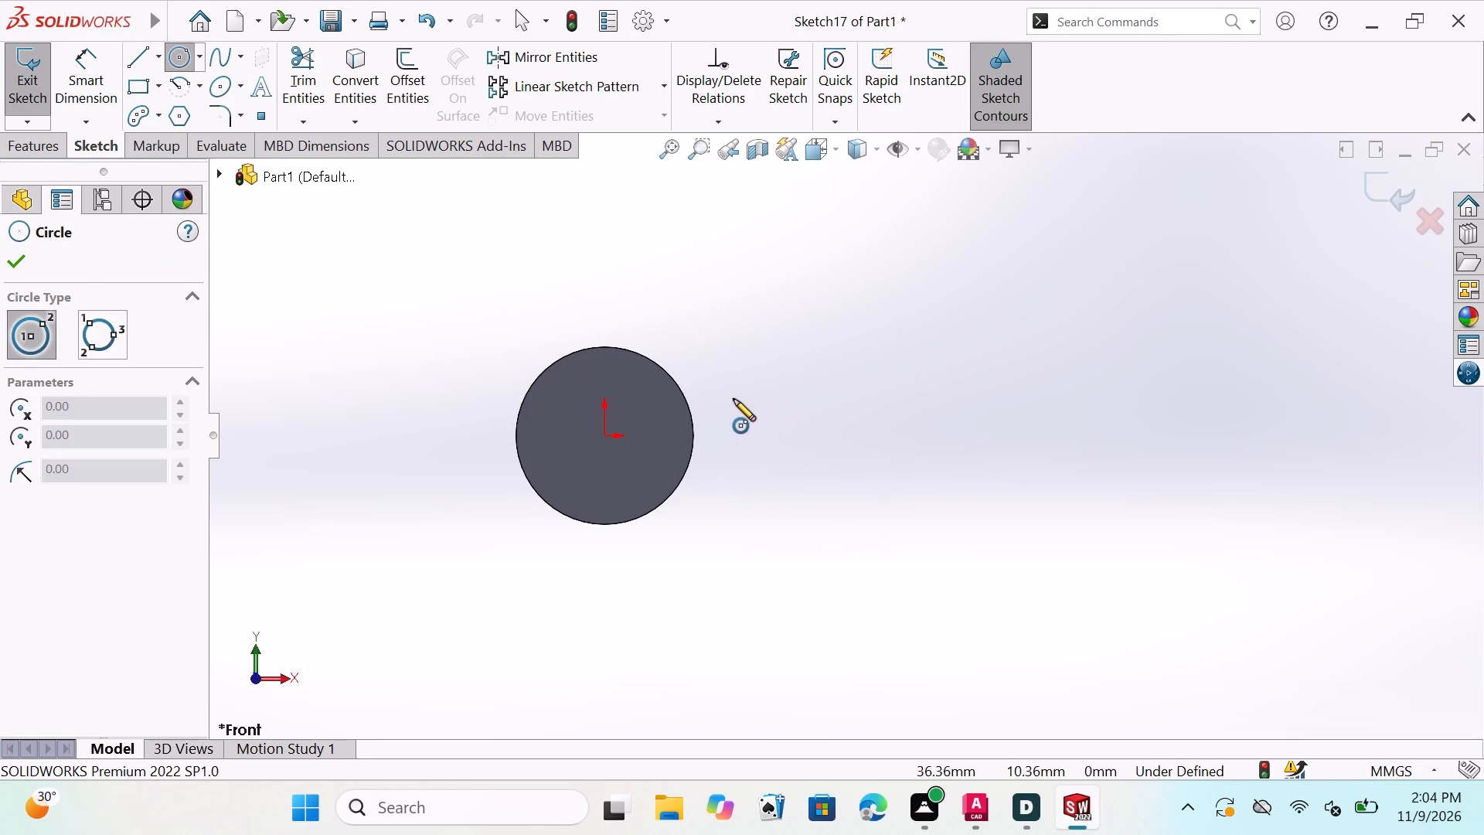
middle_drag(730, 387, 777, 424)
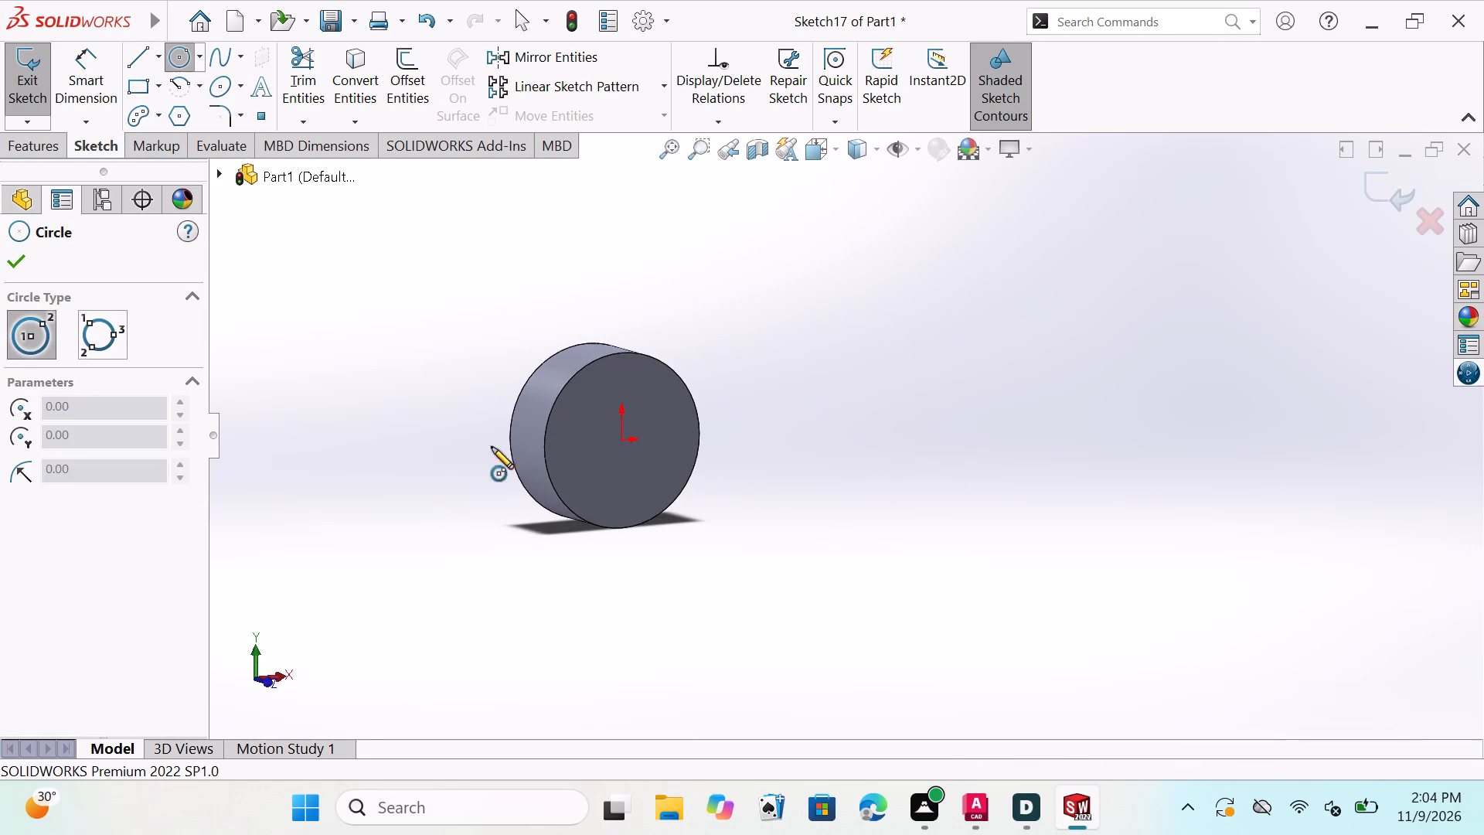
middle_drag(366, 412, 342, 358)
key(Escape)
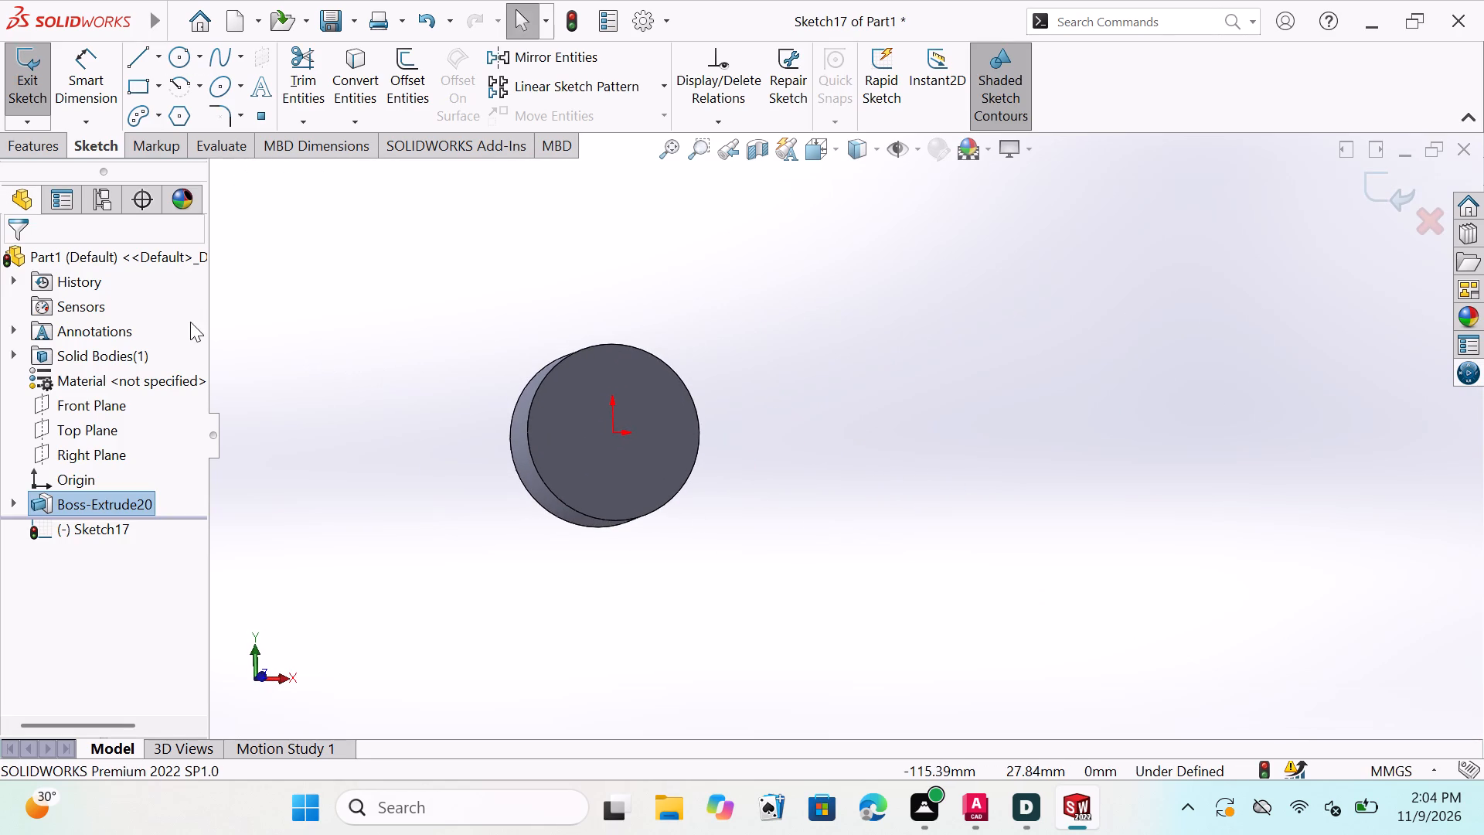
key(Escape)
key(Escape)
key(Escape)
key(Escape)
click(91, 399)
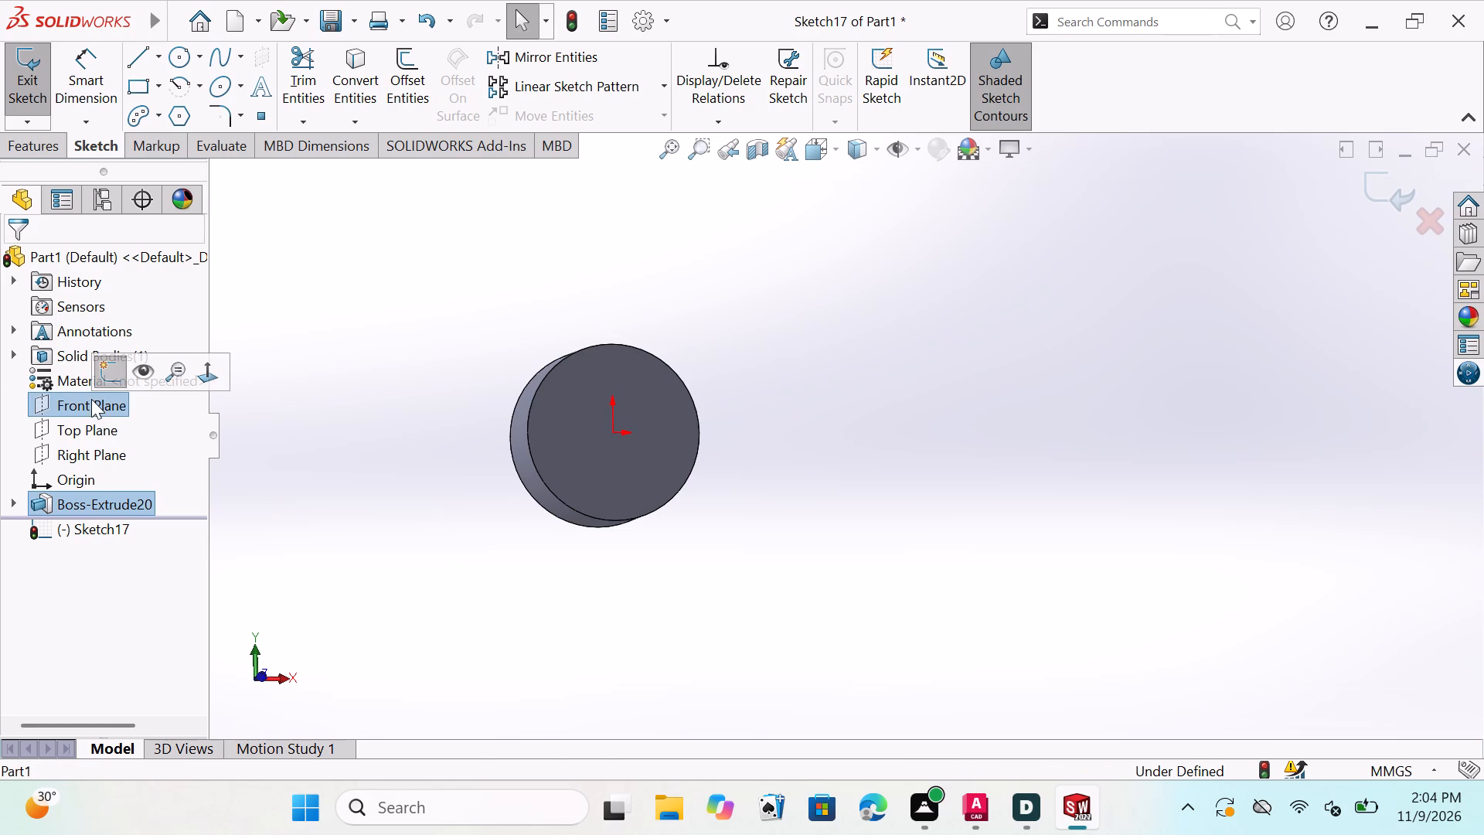
click(216, 360)
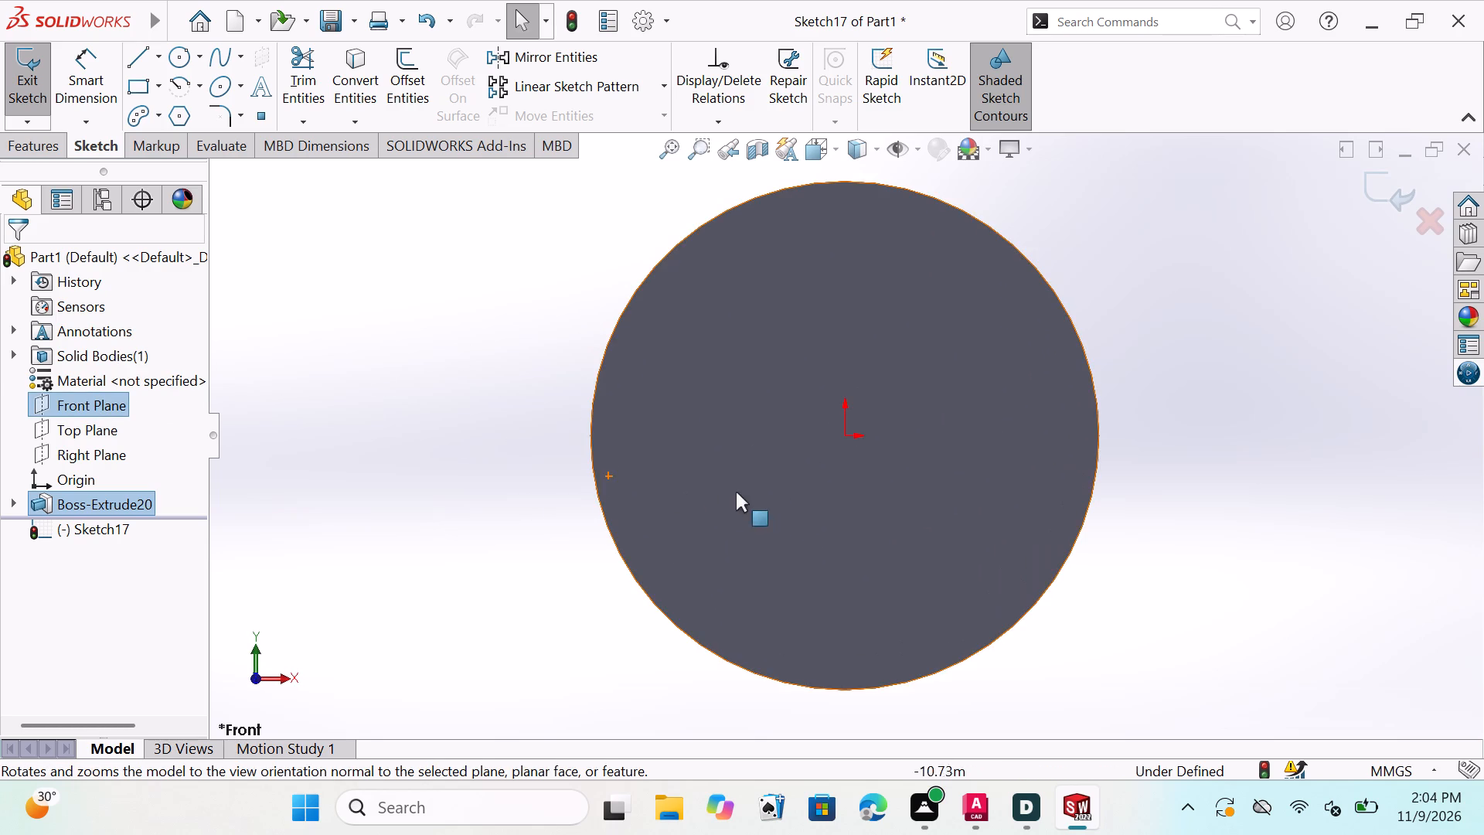
scroll(810, 505, down, 1)
scroll(810, 505, up, 4)
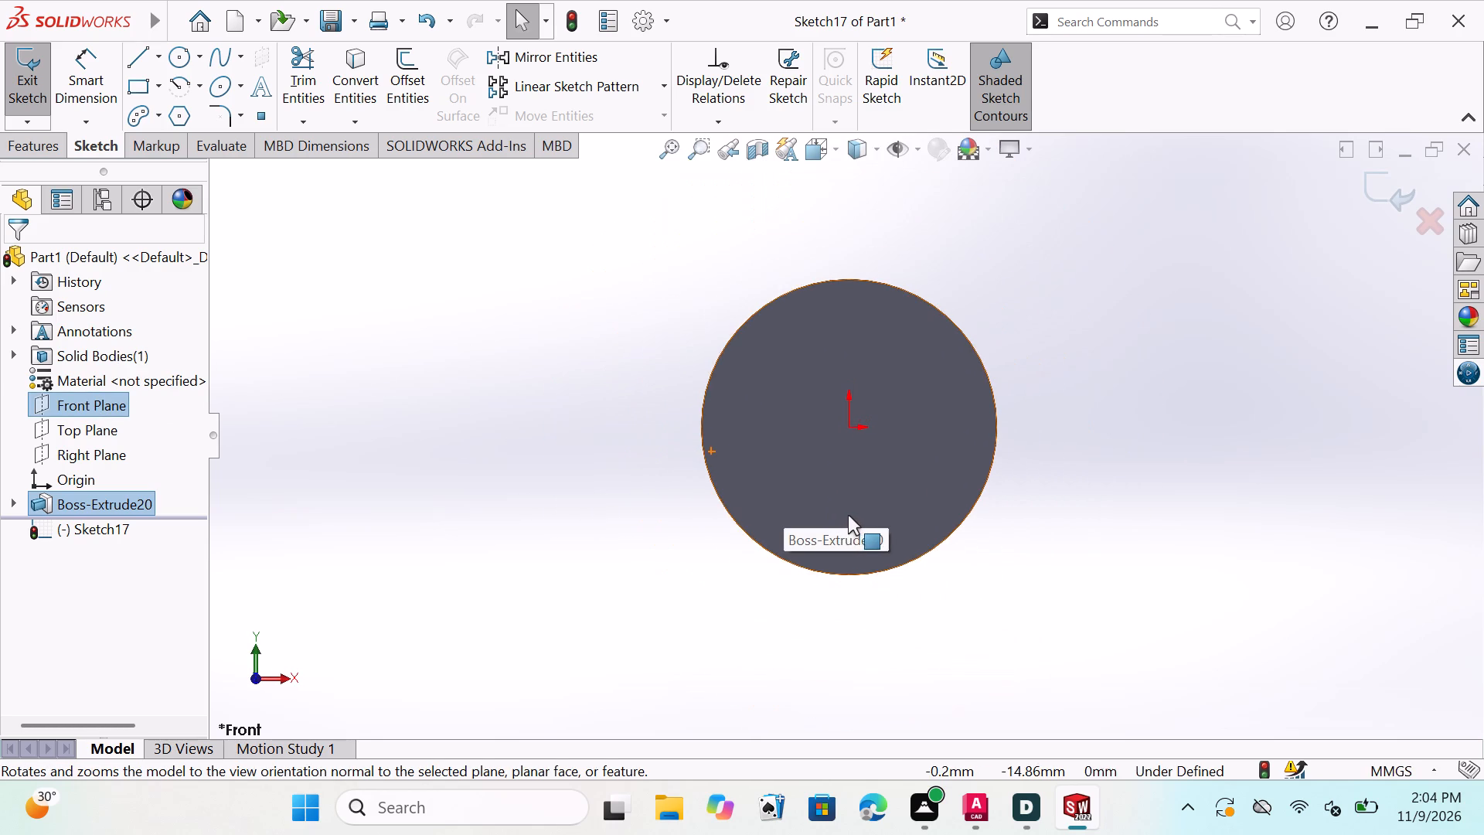
scroll(848, 515, up, 1)
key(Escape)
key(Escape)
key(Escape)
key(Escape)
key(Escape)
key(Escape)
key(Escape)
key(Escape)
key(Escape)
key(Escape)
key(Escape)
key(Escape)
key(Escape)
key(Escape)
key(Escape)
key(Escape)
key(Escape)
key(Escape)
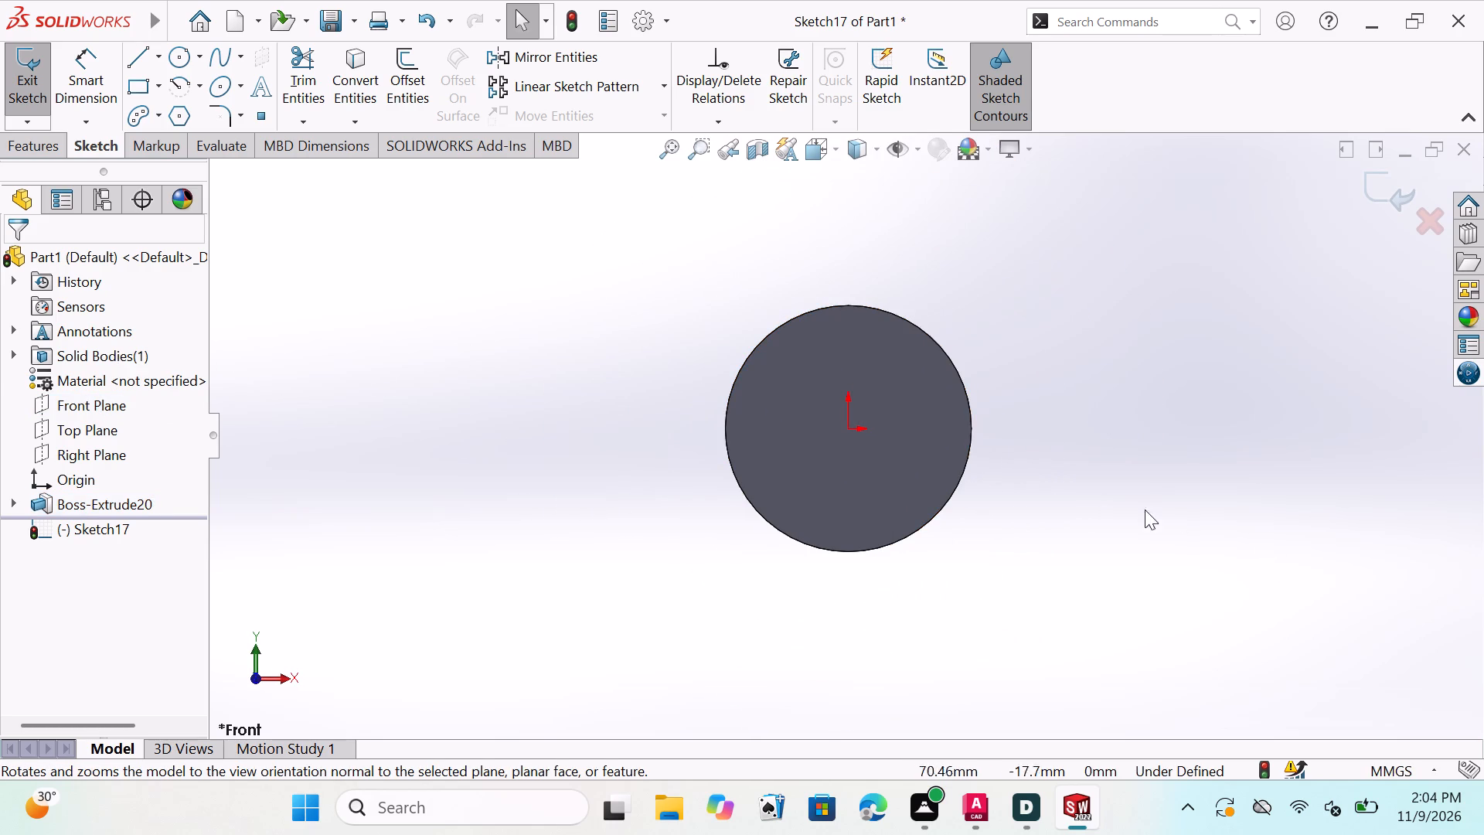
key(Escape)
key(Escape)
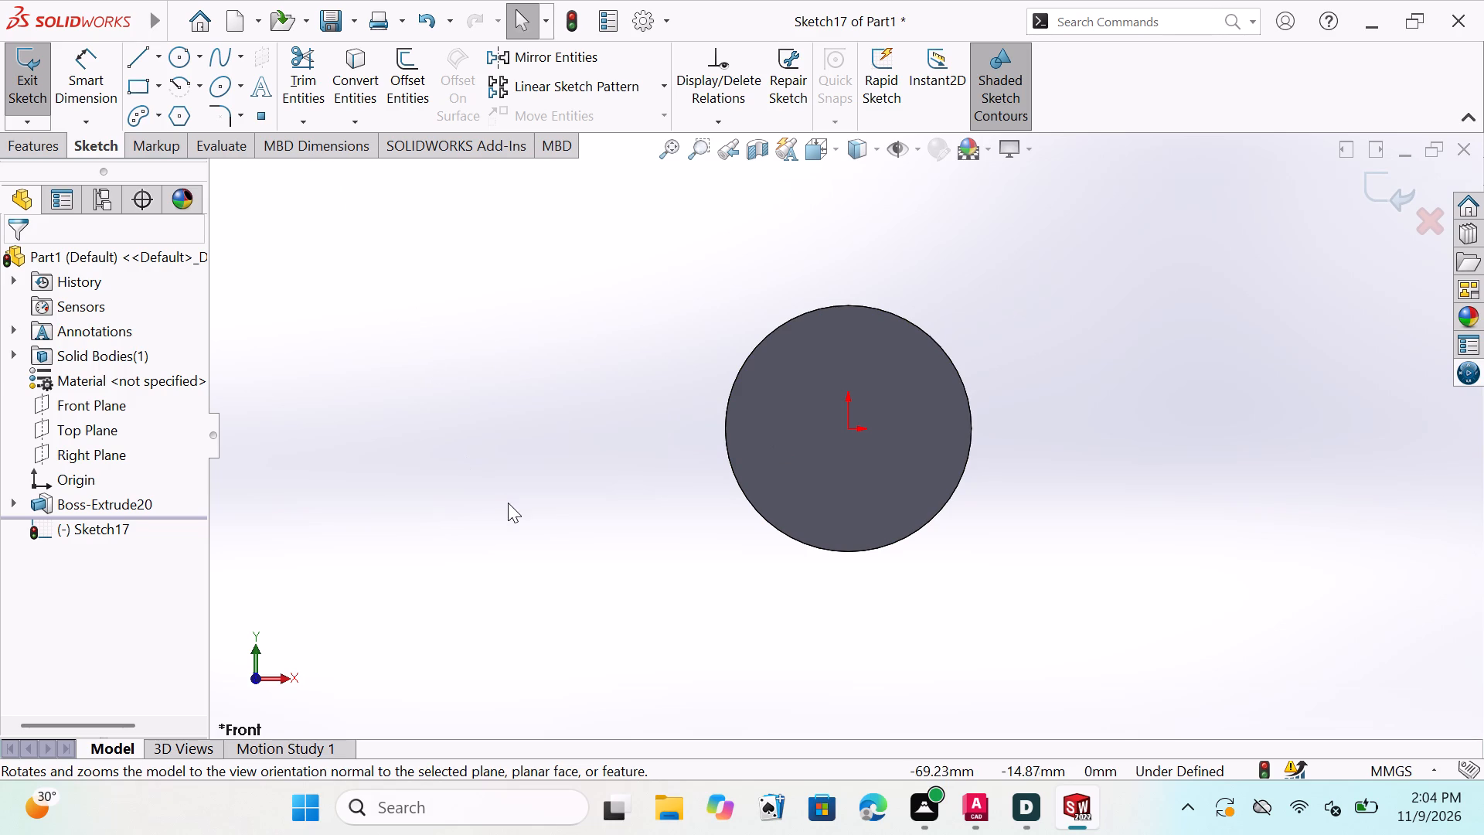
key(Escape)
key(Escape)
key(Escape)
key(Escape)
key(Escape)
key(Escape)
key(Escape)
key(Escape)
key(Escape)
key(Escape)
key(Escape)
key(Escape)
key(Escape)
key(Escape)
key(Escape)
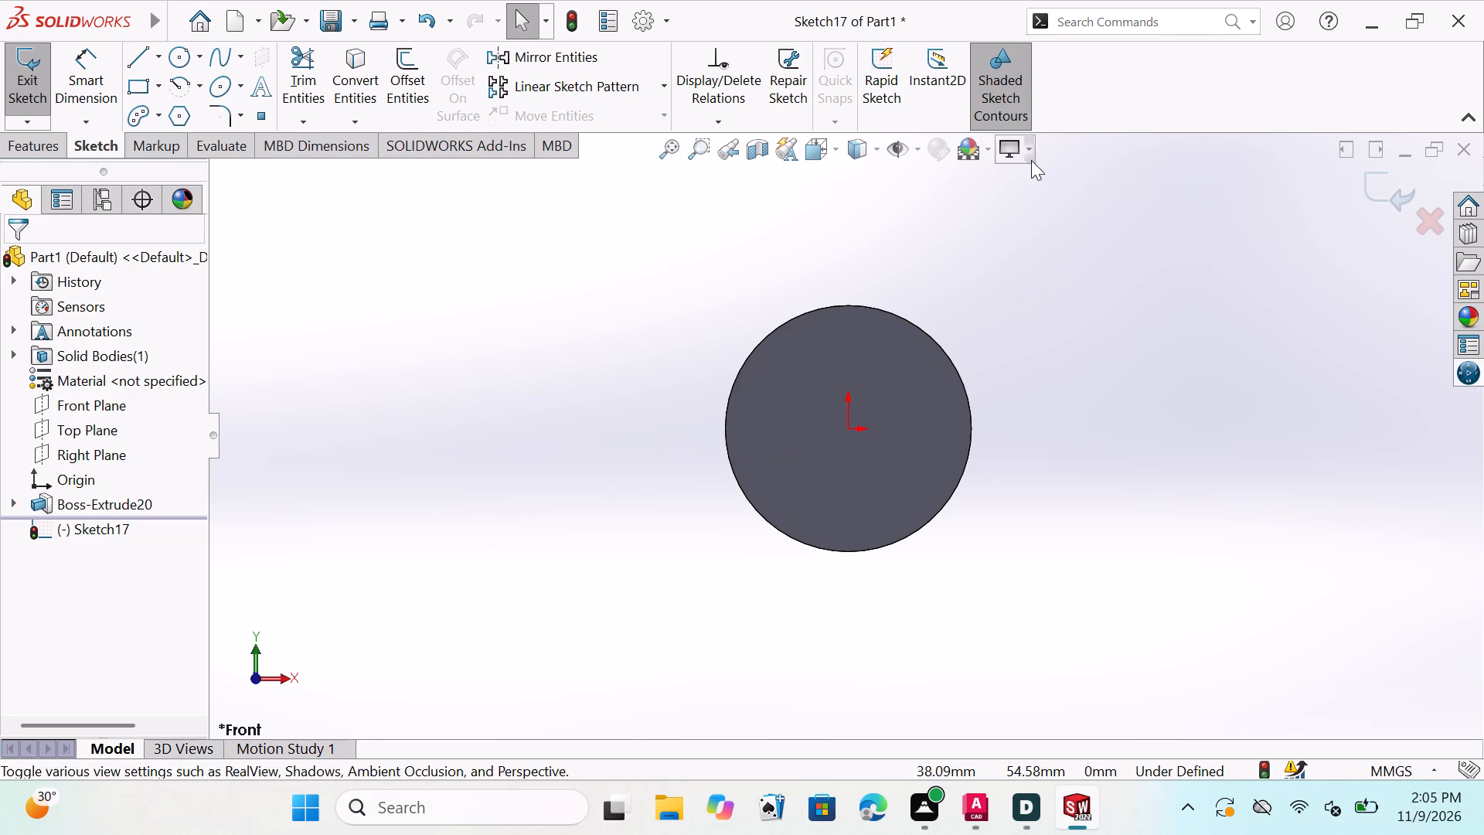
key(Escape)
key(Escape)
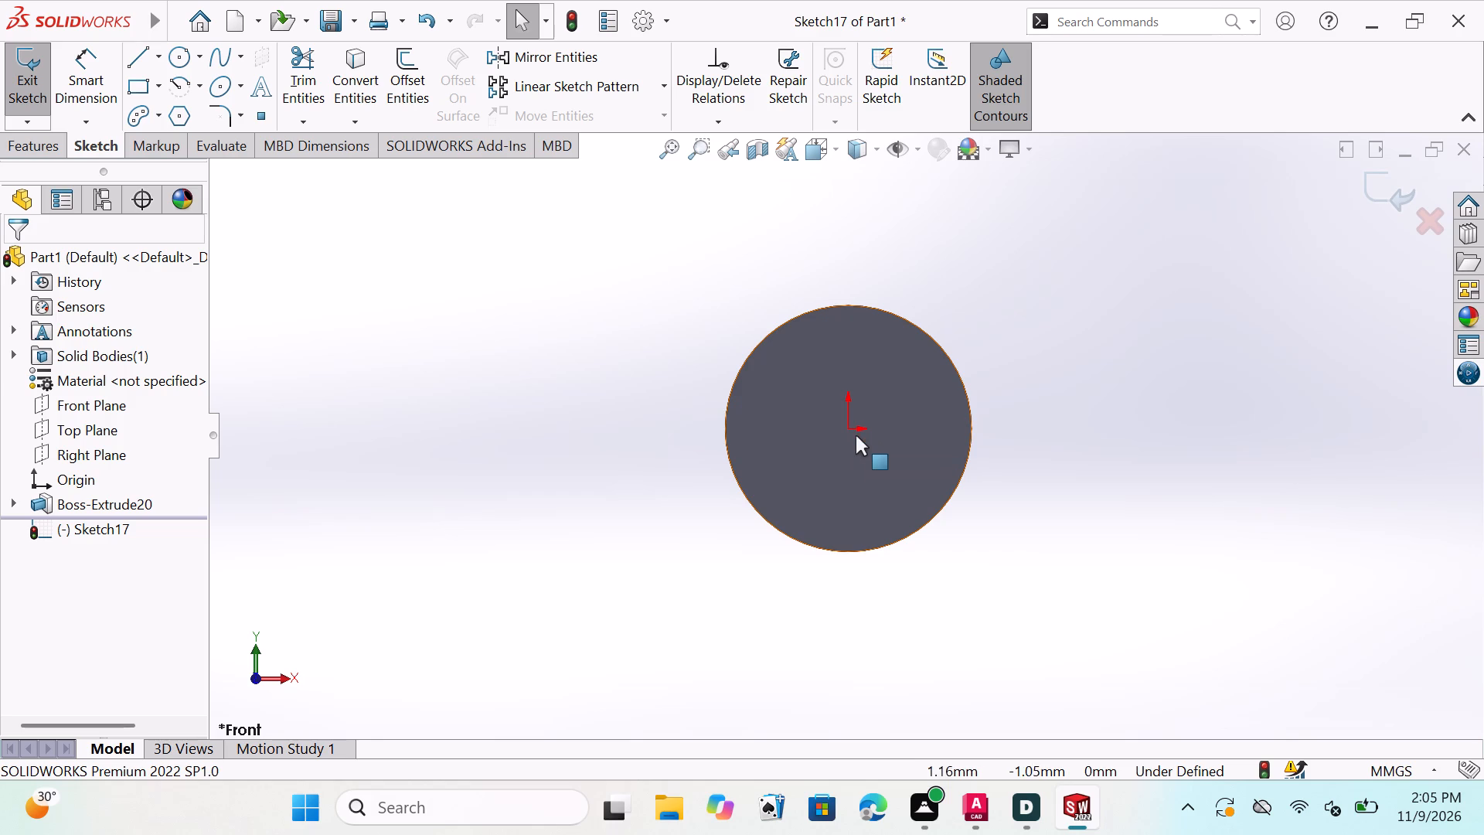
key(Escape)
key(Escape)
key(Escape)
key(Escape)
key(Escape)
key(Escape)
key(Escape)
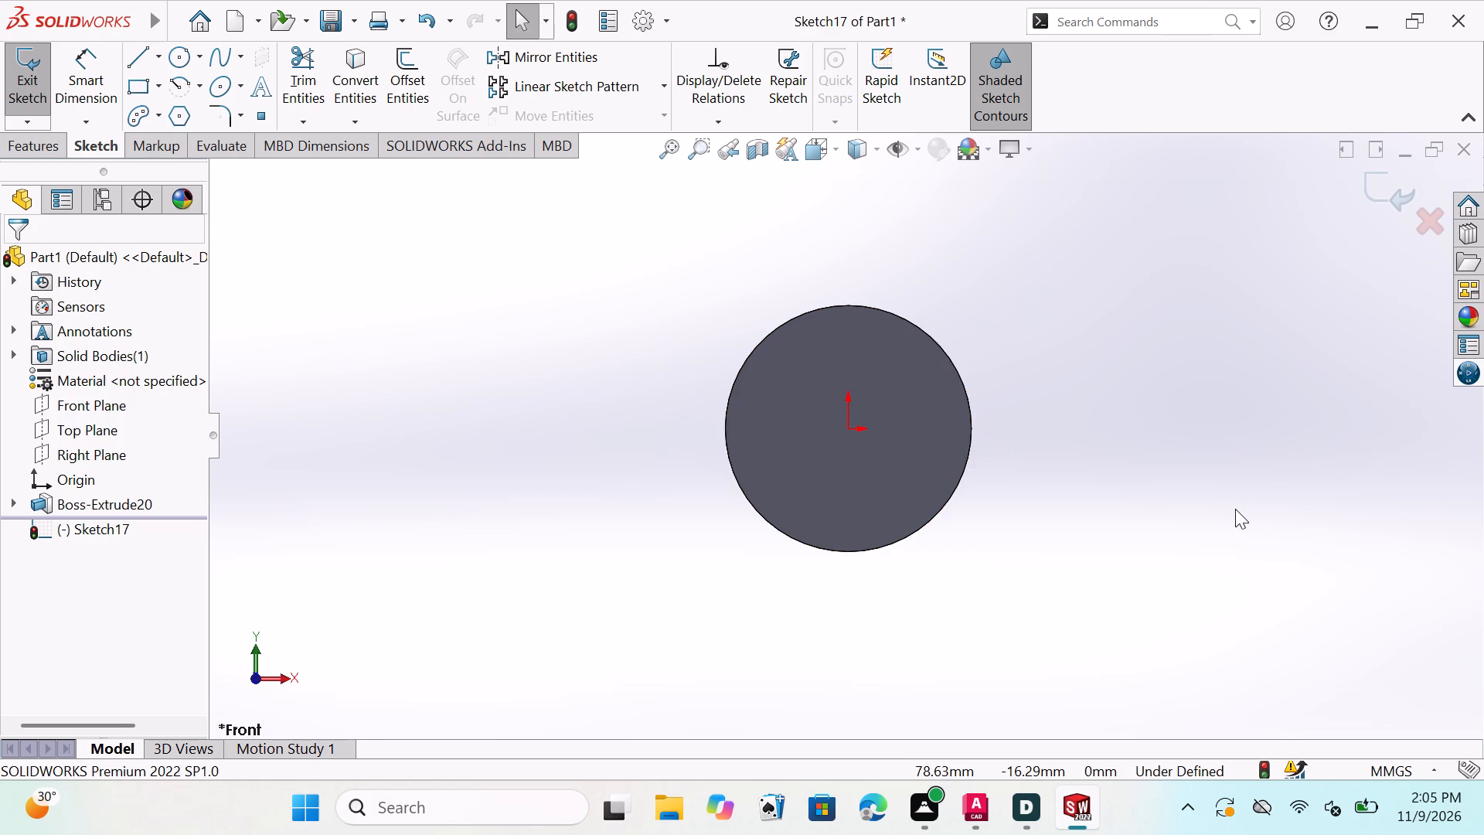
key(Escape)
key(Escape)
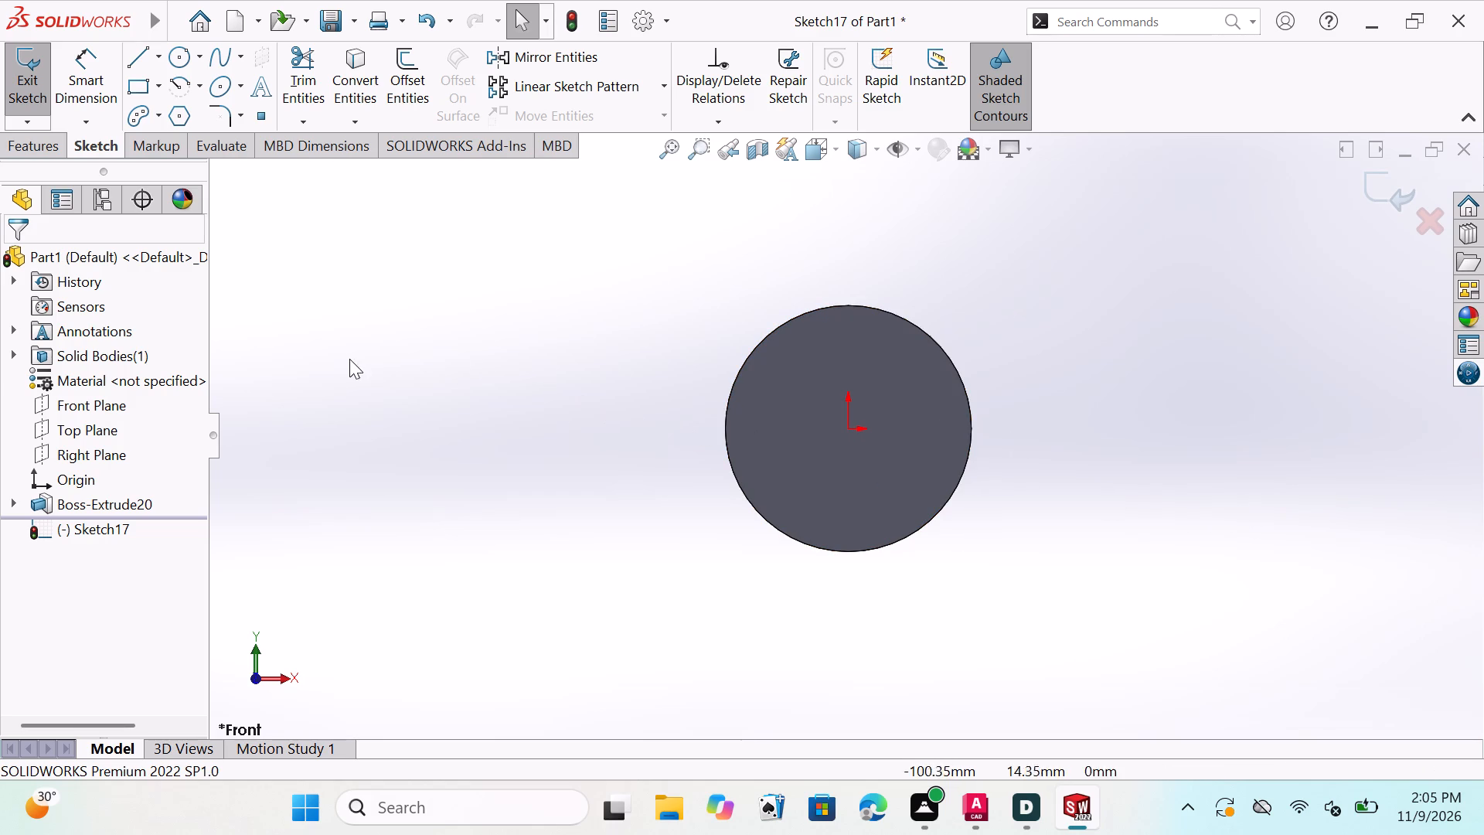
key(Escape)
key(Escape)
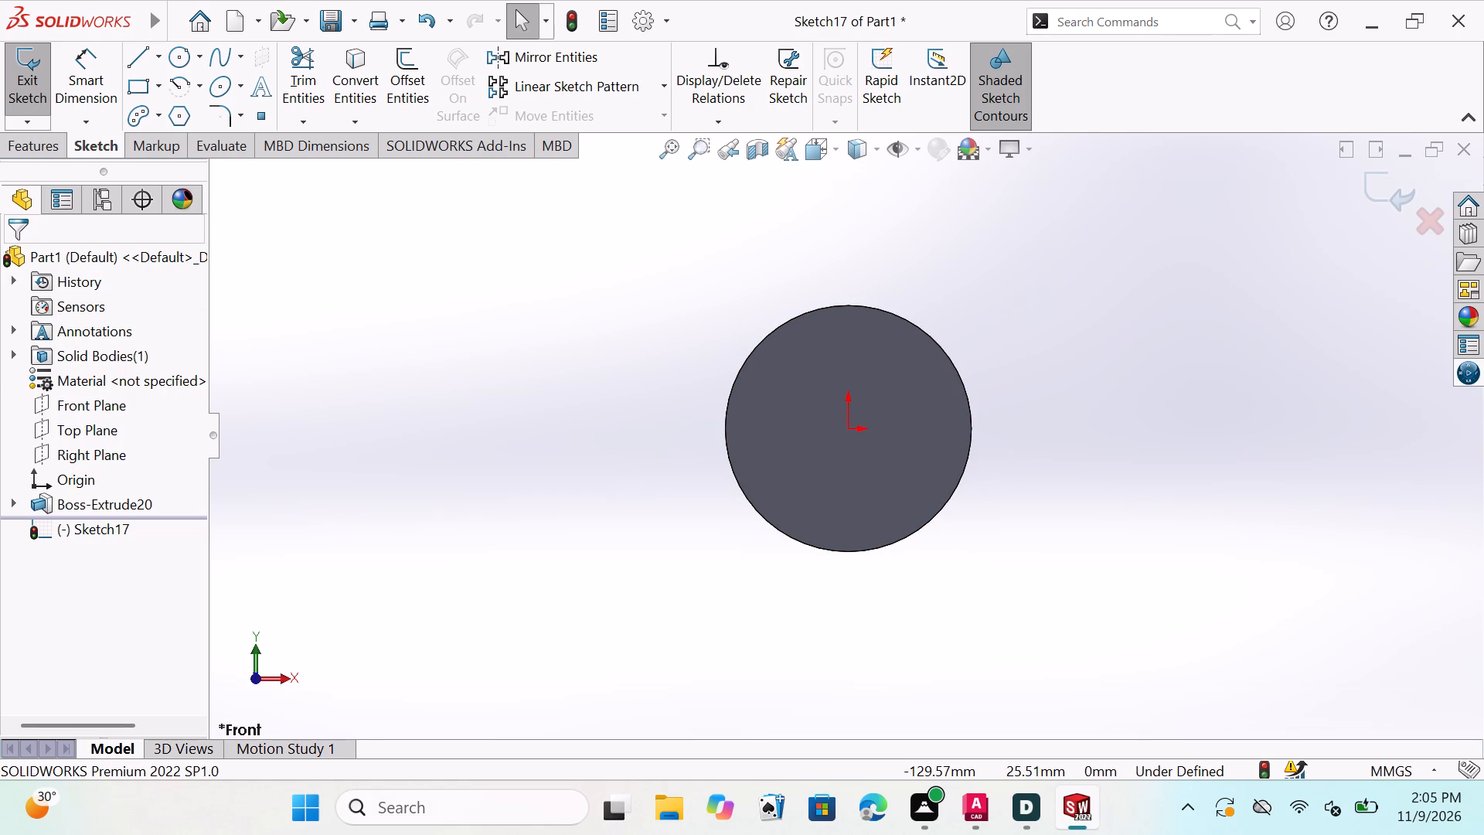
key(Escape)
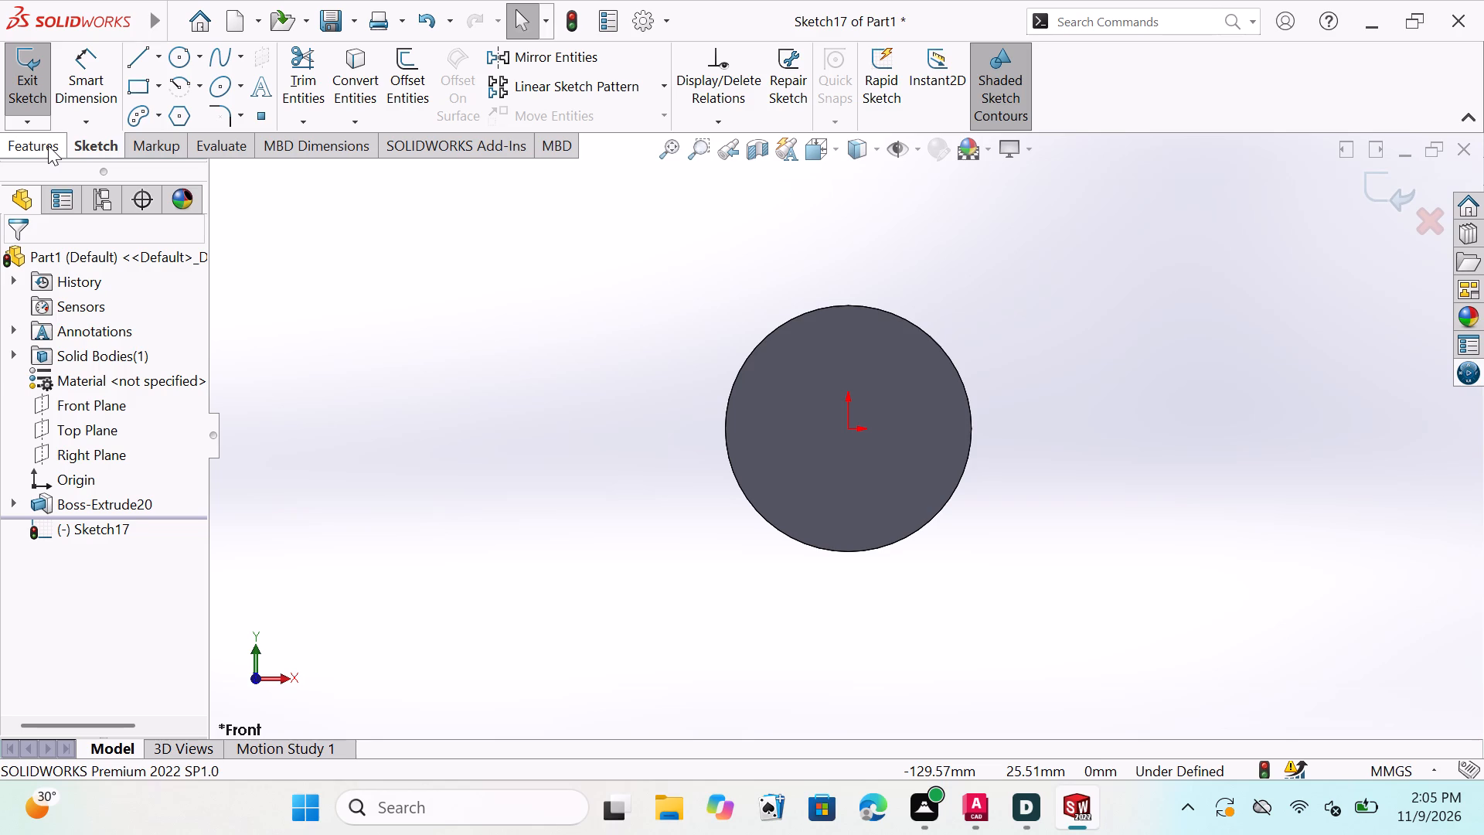
Sketch a circle centred on the origin on the disc's front face, with a radius of about 13.8 mm.
click(100, 139)
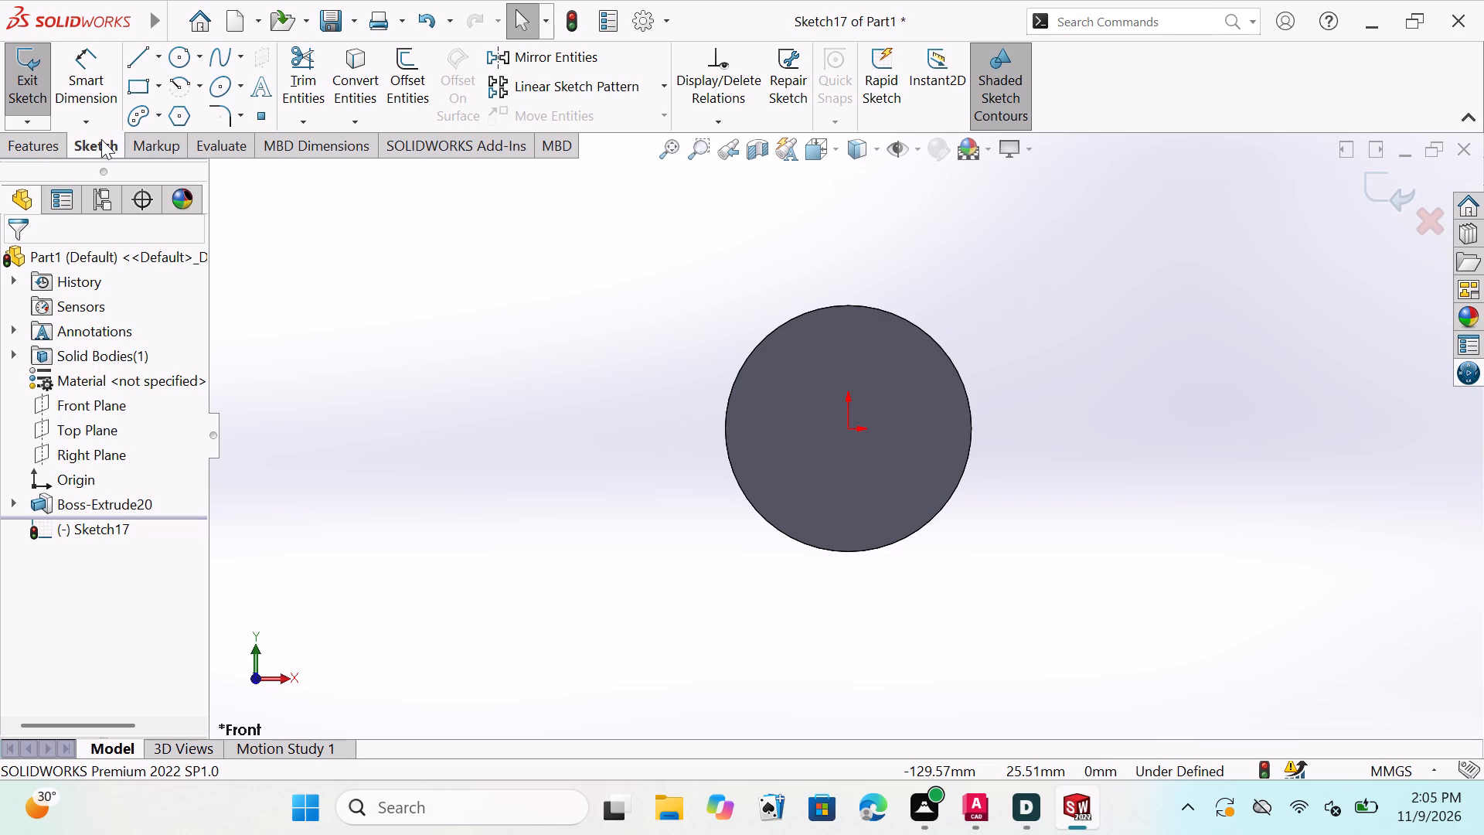
click(101, 139)
double_click(100, 144)
click(176, 55)
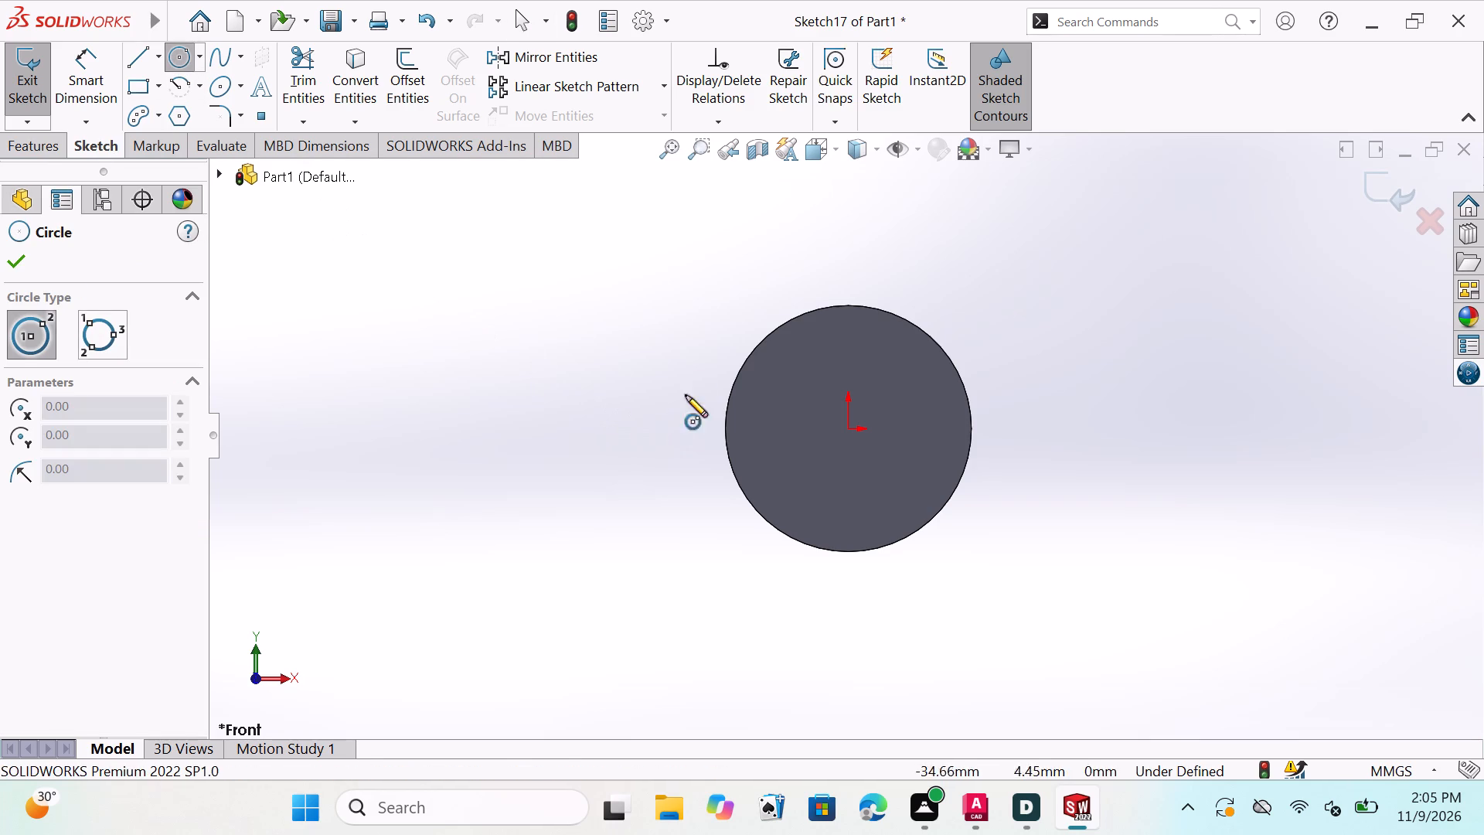
click(846, 428)
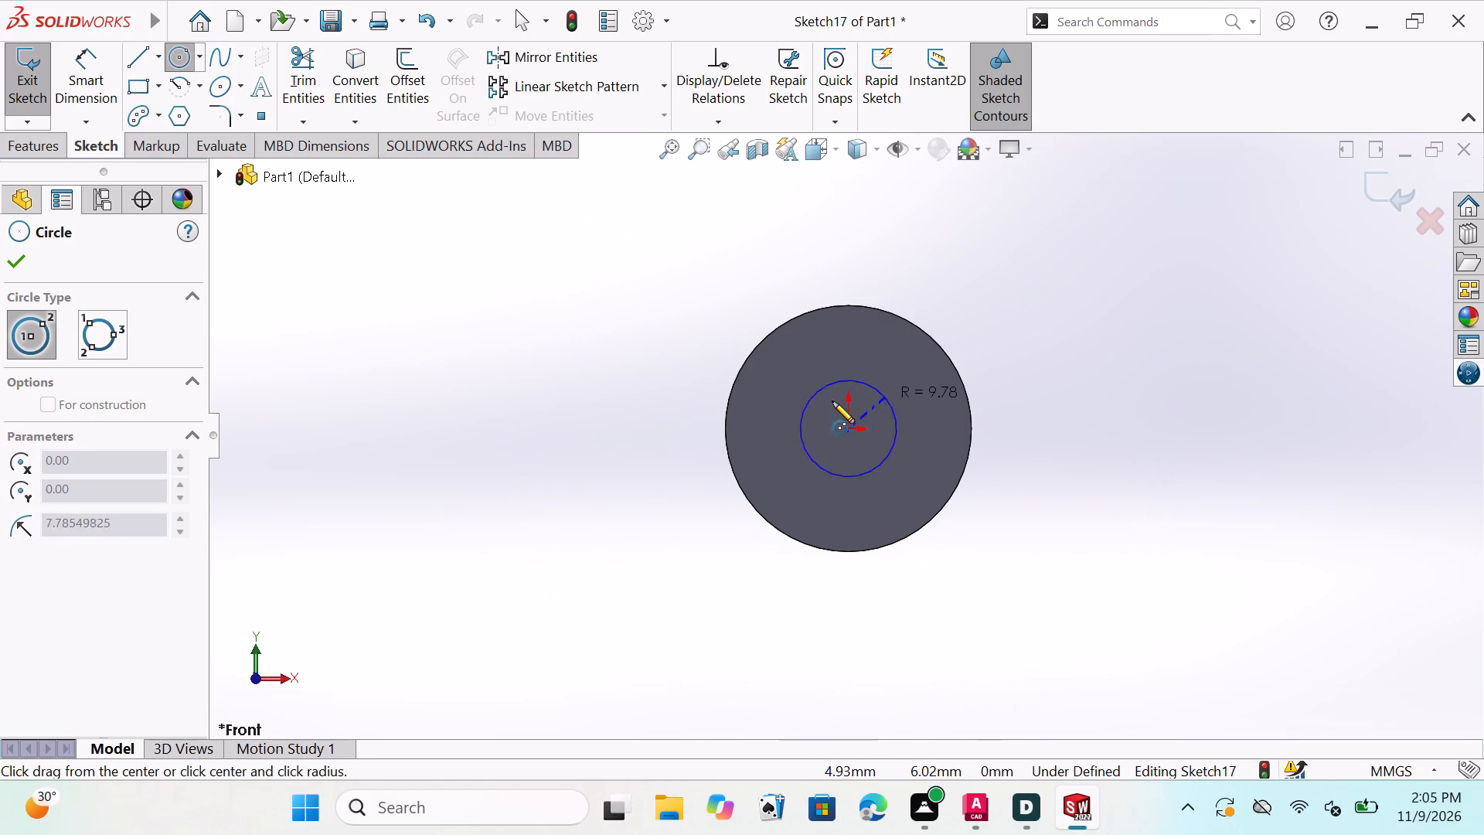
scroll(901, 407, down, 4)
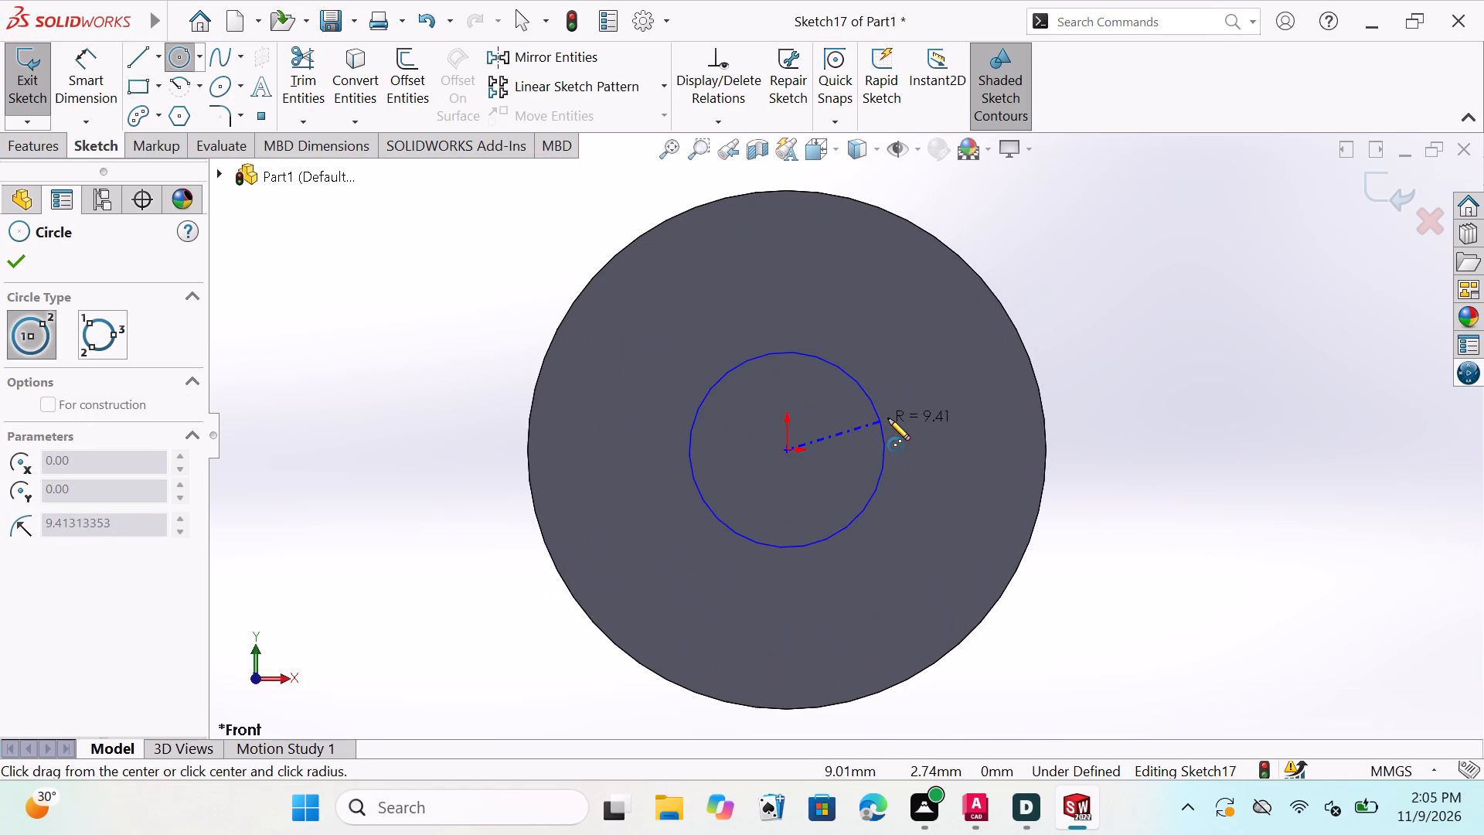
click(895, 356)
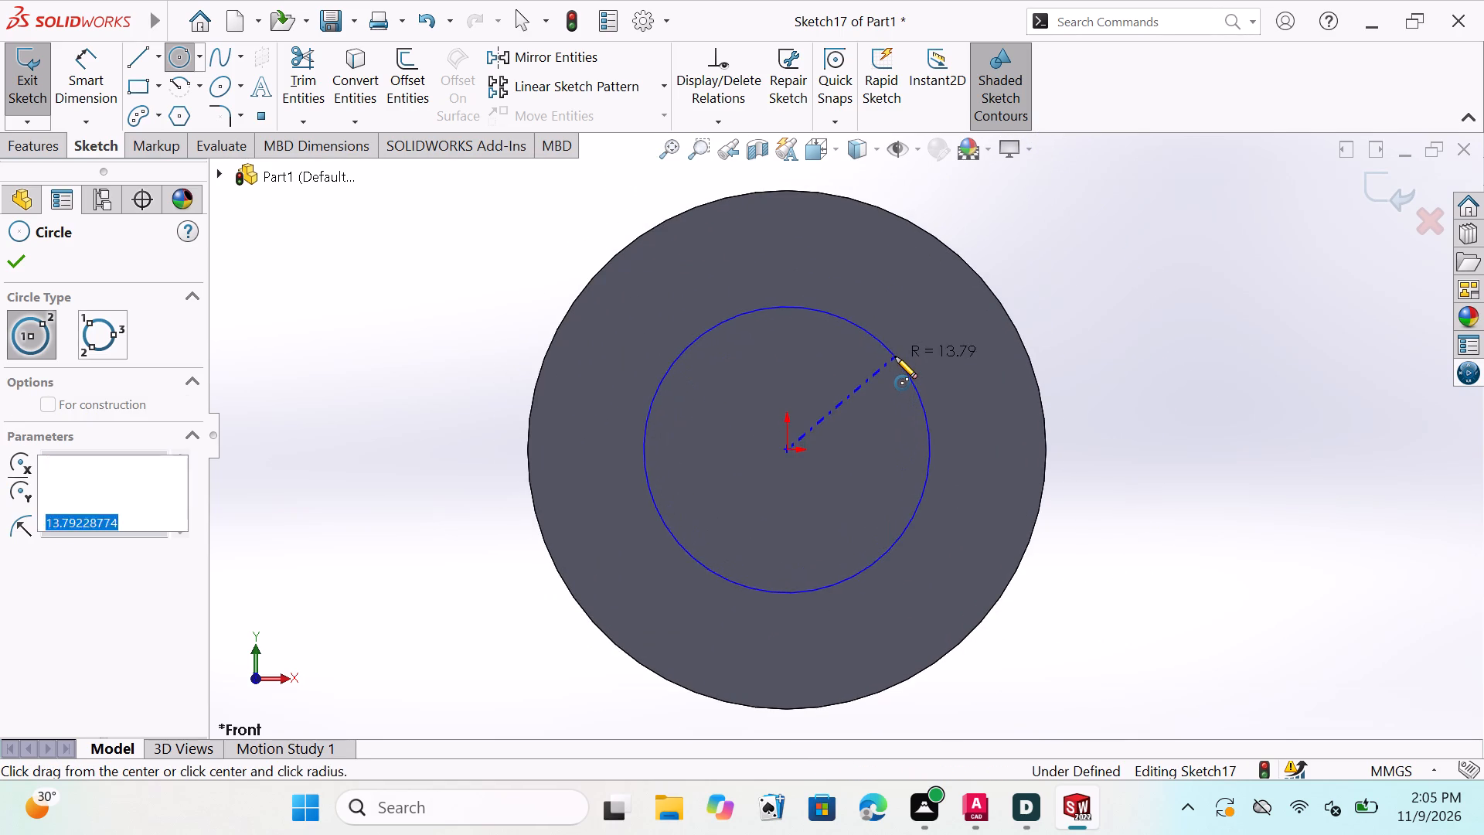
click(18, 261)
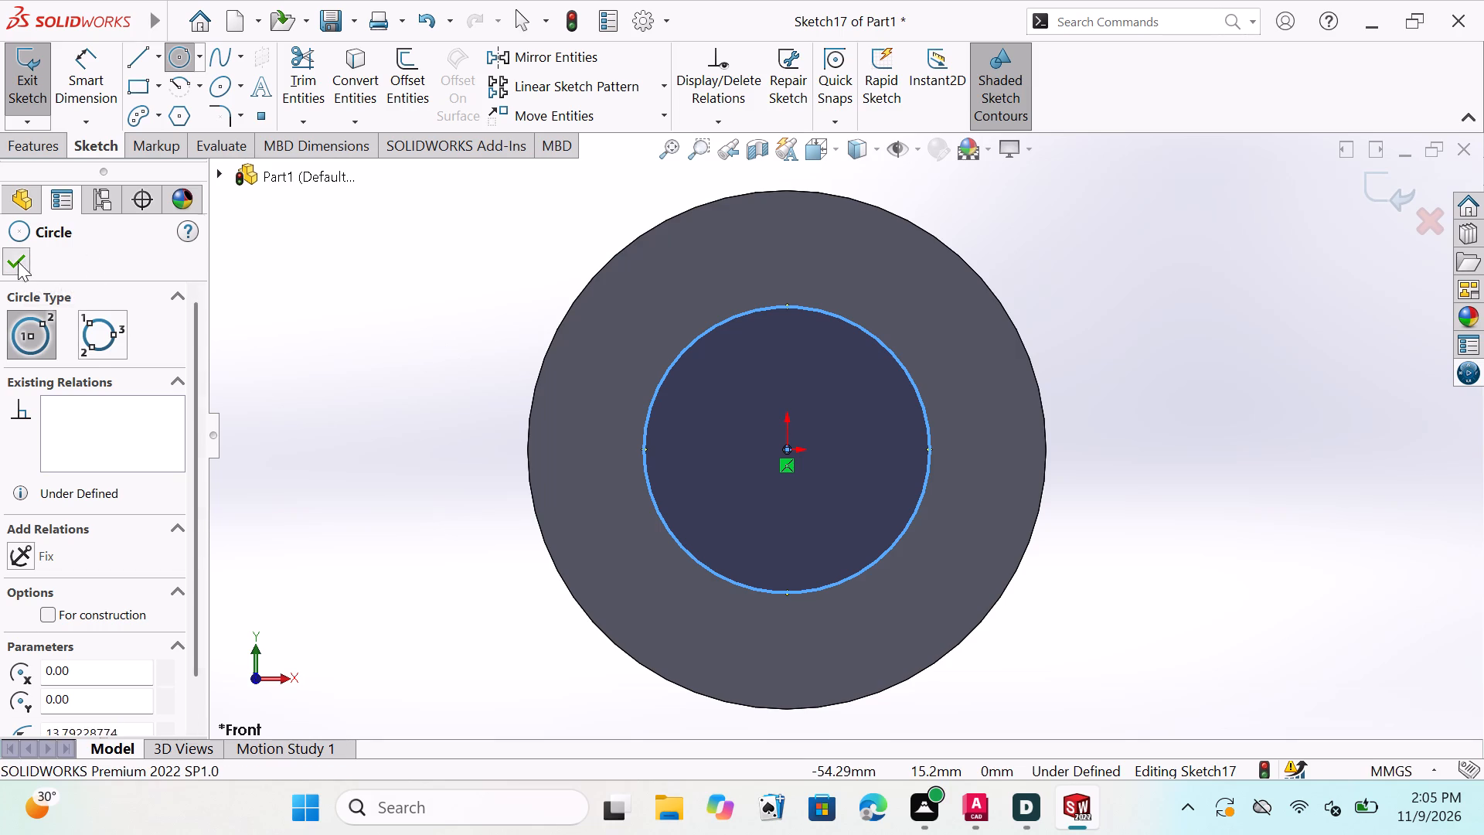
key(Escape)
key(Escape)
key(Escape)
key(Escape)
key(Escape)
key(Escape)
key(Escape)
key(Escape)
key(Escape)
key(Escape)
key(Escape)
key(Escape)
key(Escape)
key(Escape)
key(Escape)
key(Escape)
key(Escape)
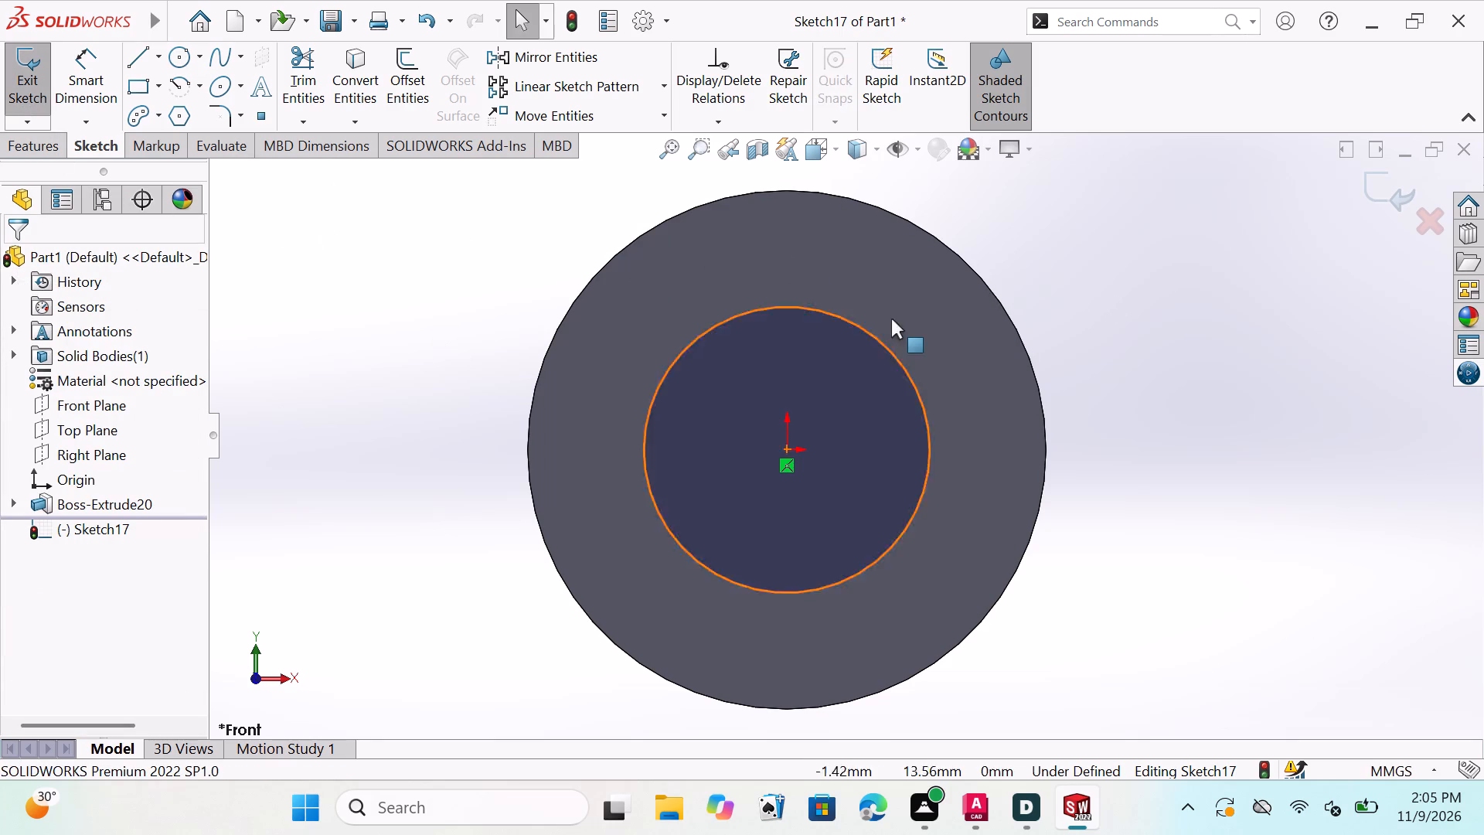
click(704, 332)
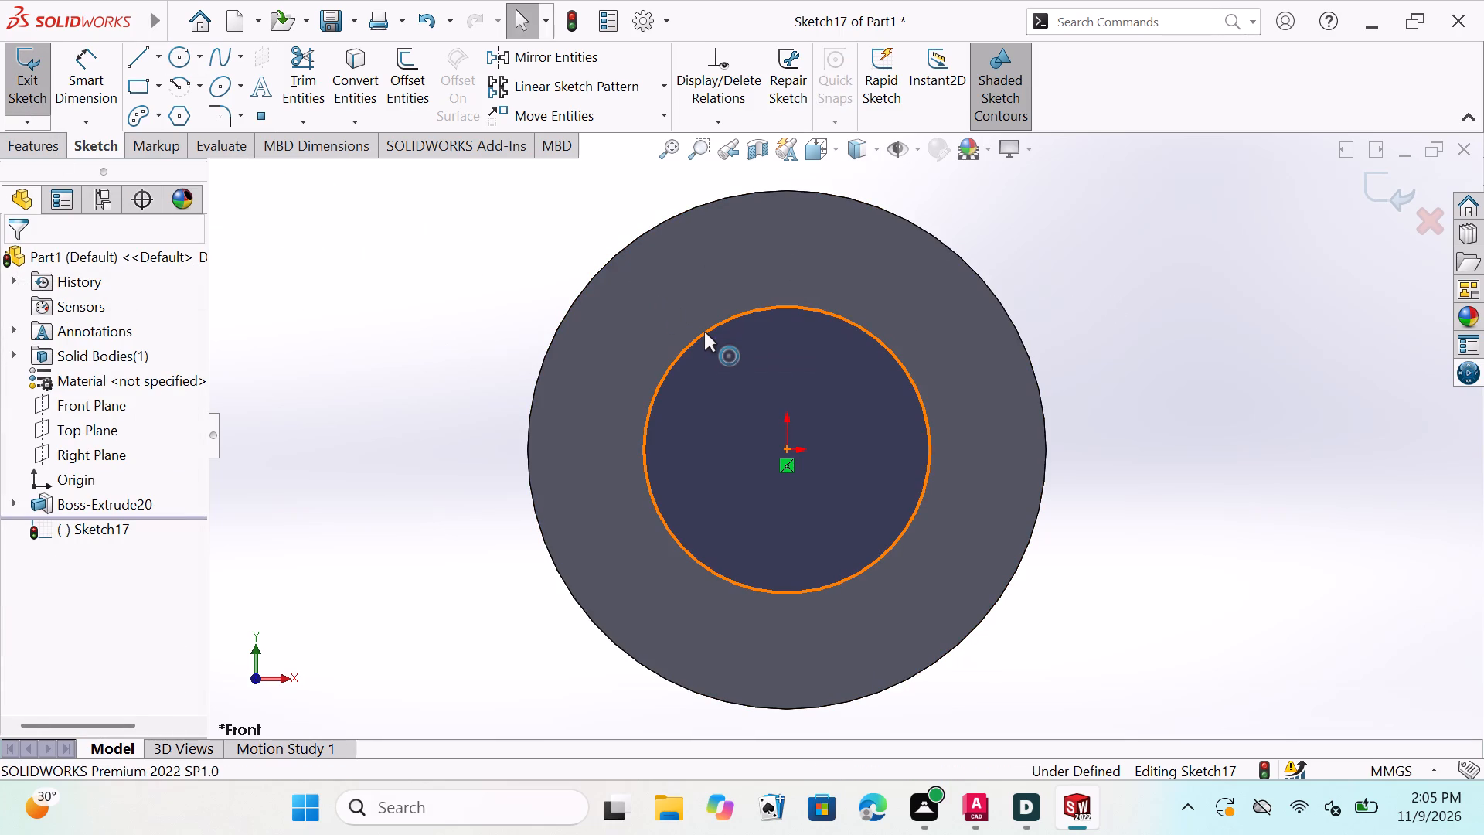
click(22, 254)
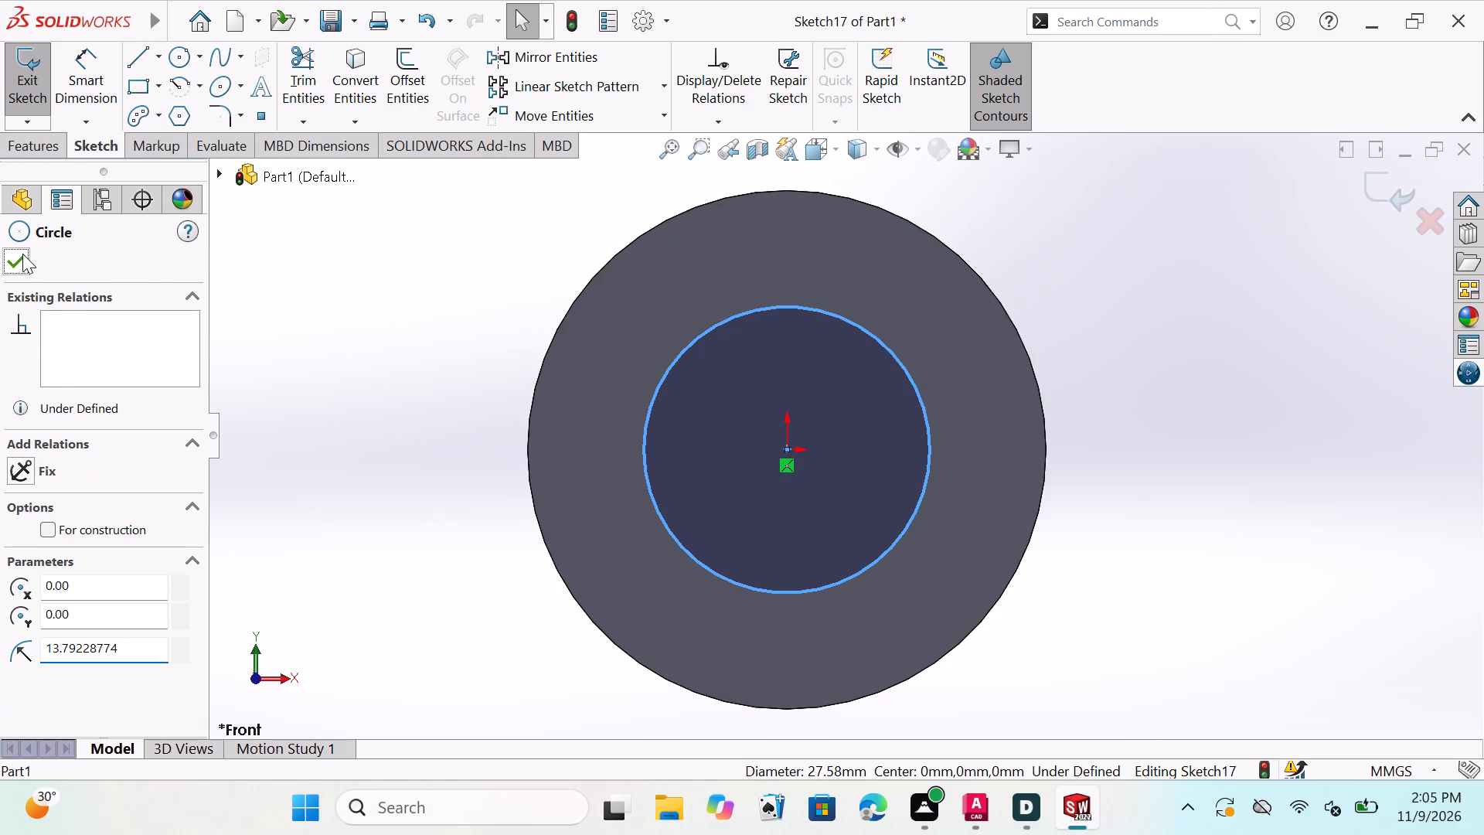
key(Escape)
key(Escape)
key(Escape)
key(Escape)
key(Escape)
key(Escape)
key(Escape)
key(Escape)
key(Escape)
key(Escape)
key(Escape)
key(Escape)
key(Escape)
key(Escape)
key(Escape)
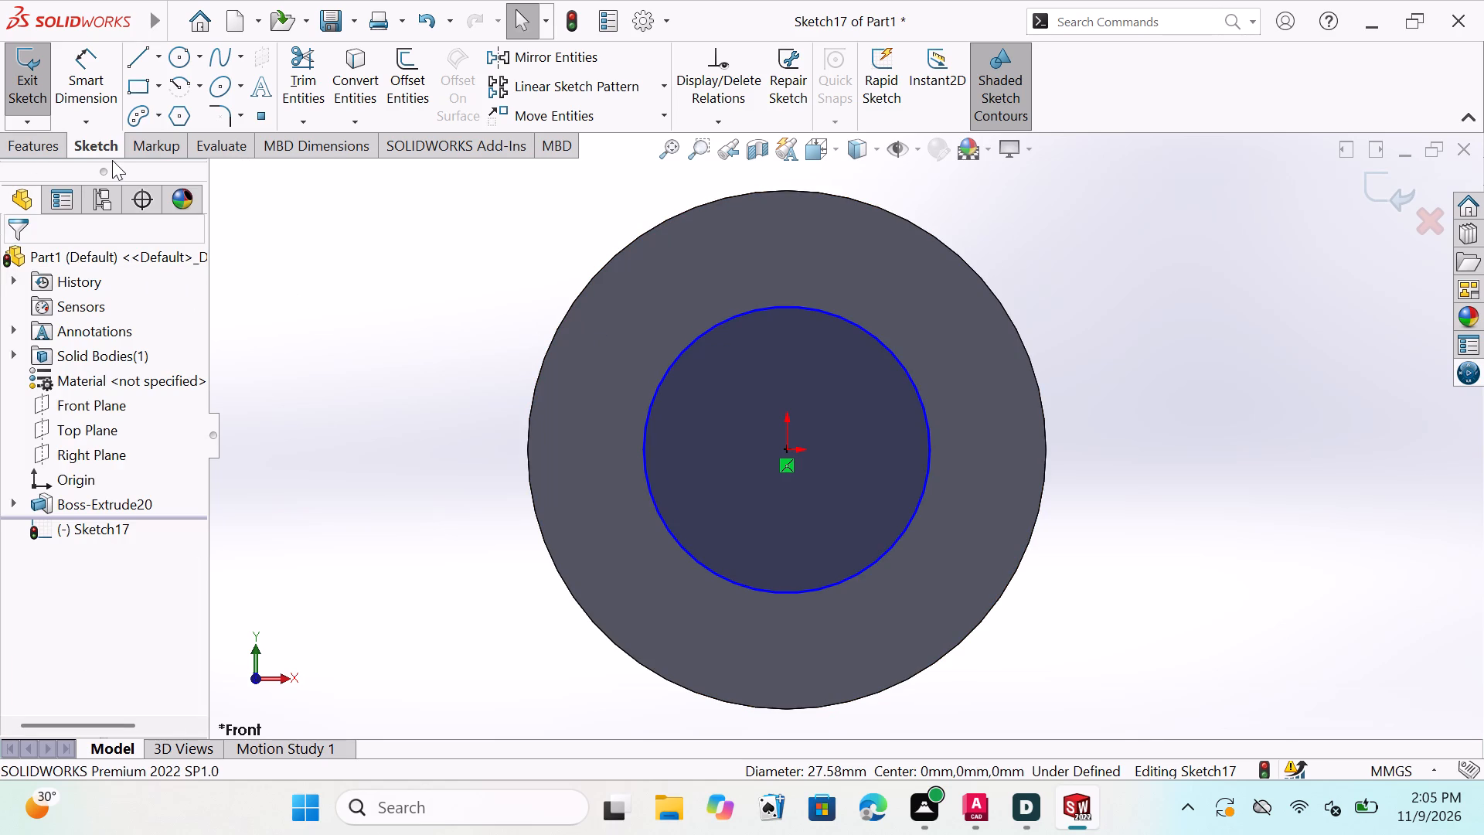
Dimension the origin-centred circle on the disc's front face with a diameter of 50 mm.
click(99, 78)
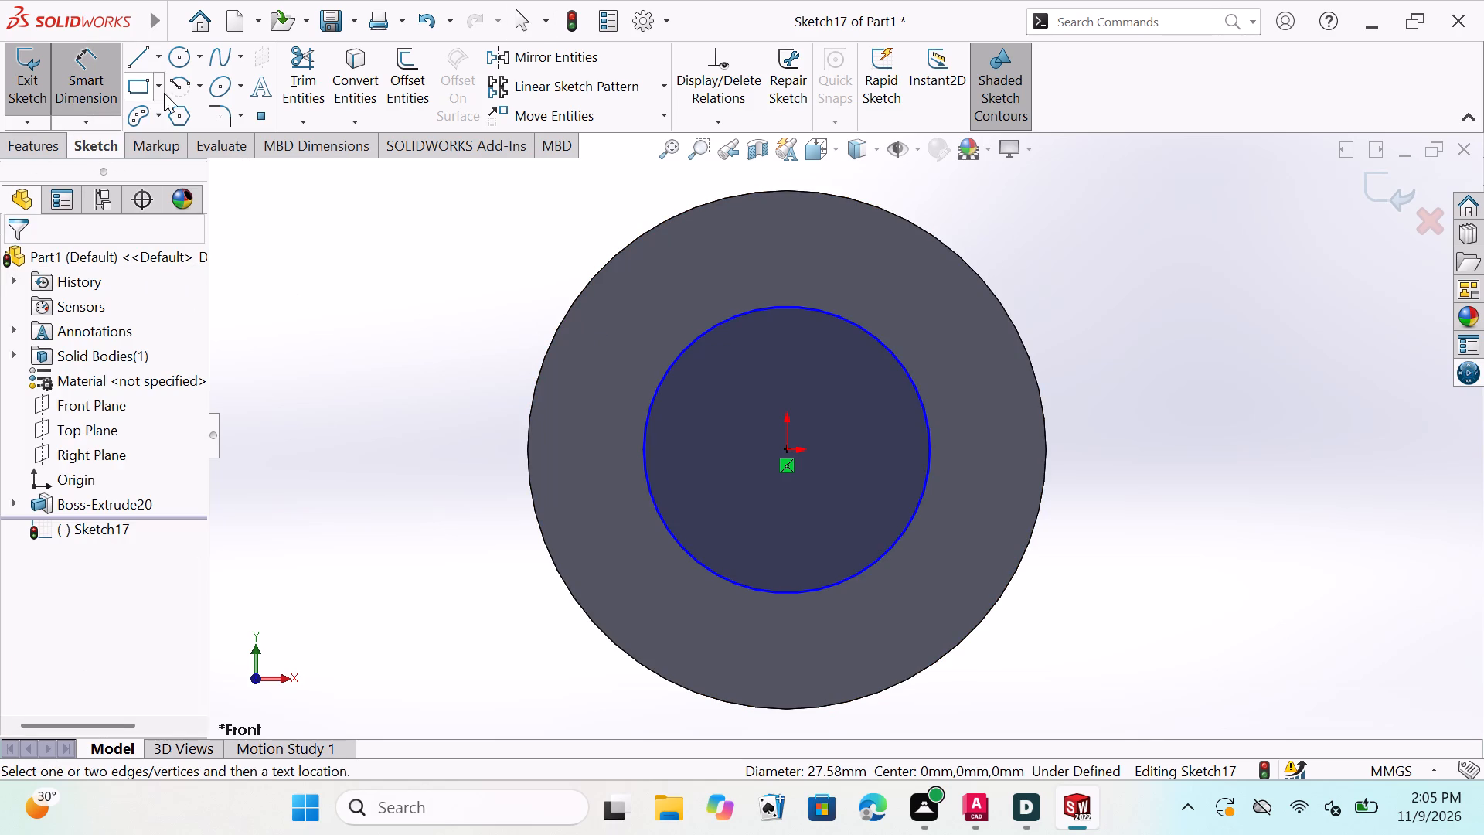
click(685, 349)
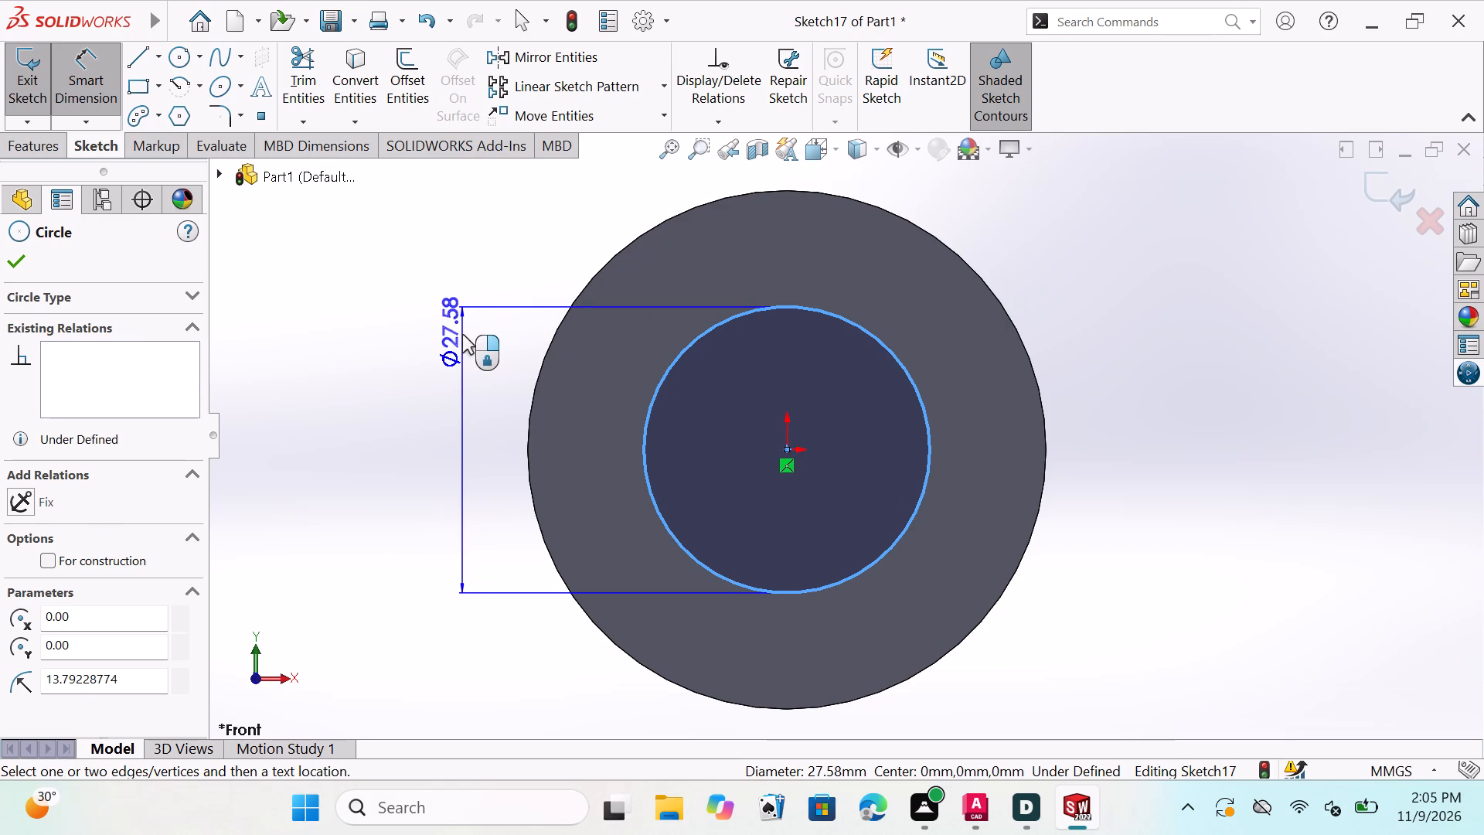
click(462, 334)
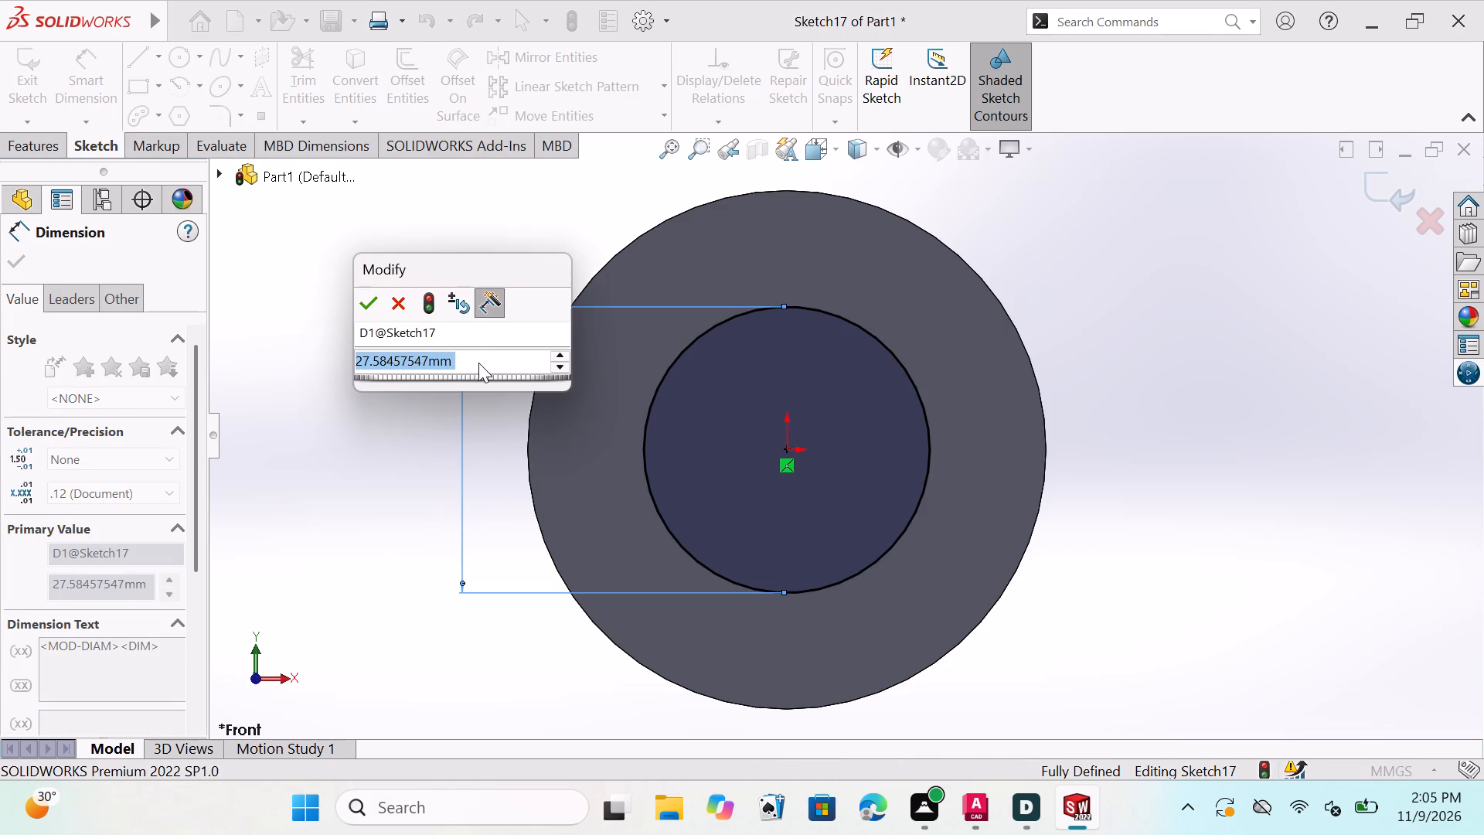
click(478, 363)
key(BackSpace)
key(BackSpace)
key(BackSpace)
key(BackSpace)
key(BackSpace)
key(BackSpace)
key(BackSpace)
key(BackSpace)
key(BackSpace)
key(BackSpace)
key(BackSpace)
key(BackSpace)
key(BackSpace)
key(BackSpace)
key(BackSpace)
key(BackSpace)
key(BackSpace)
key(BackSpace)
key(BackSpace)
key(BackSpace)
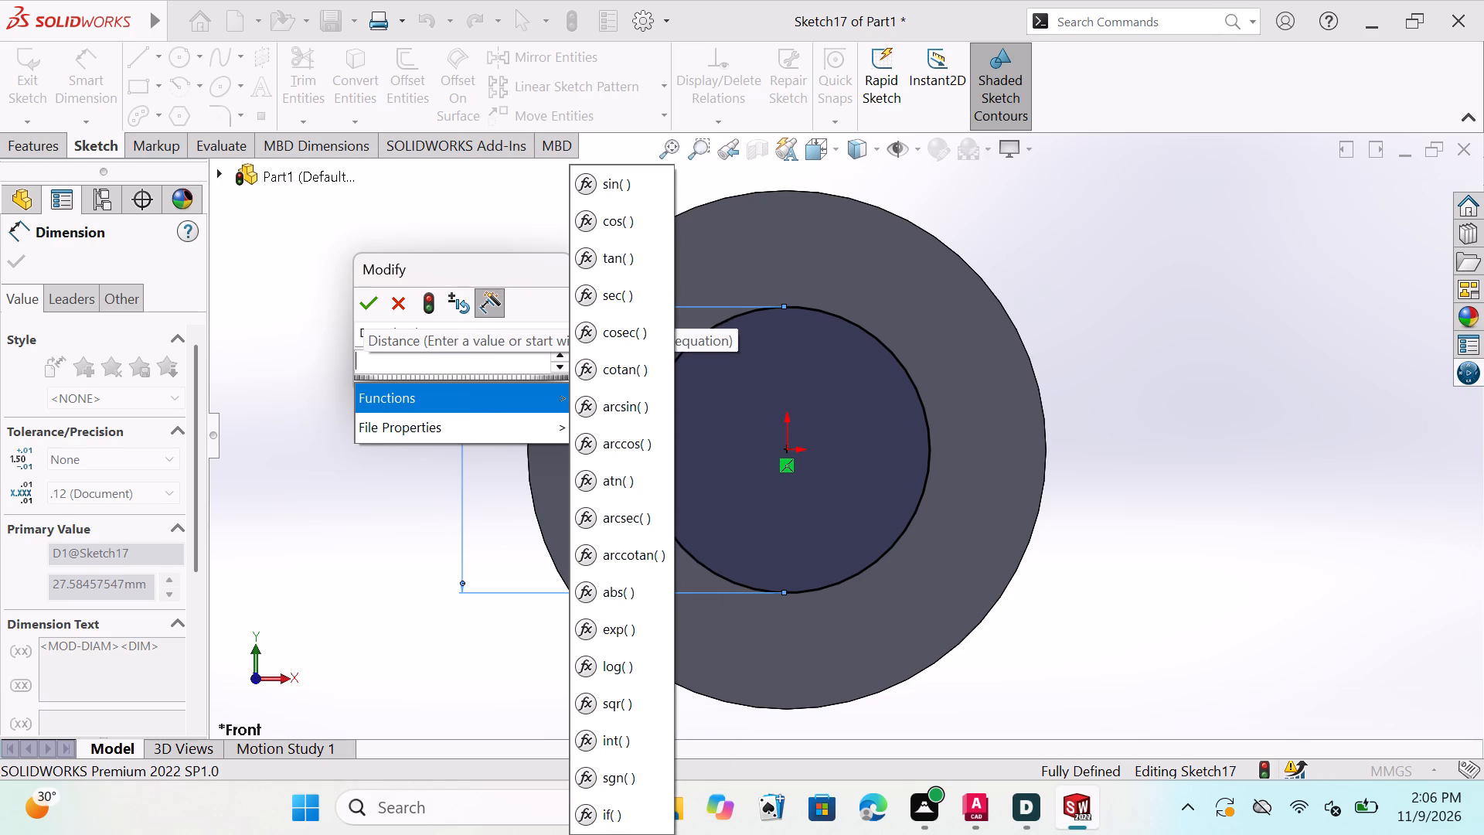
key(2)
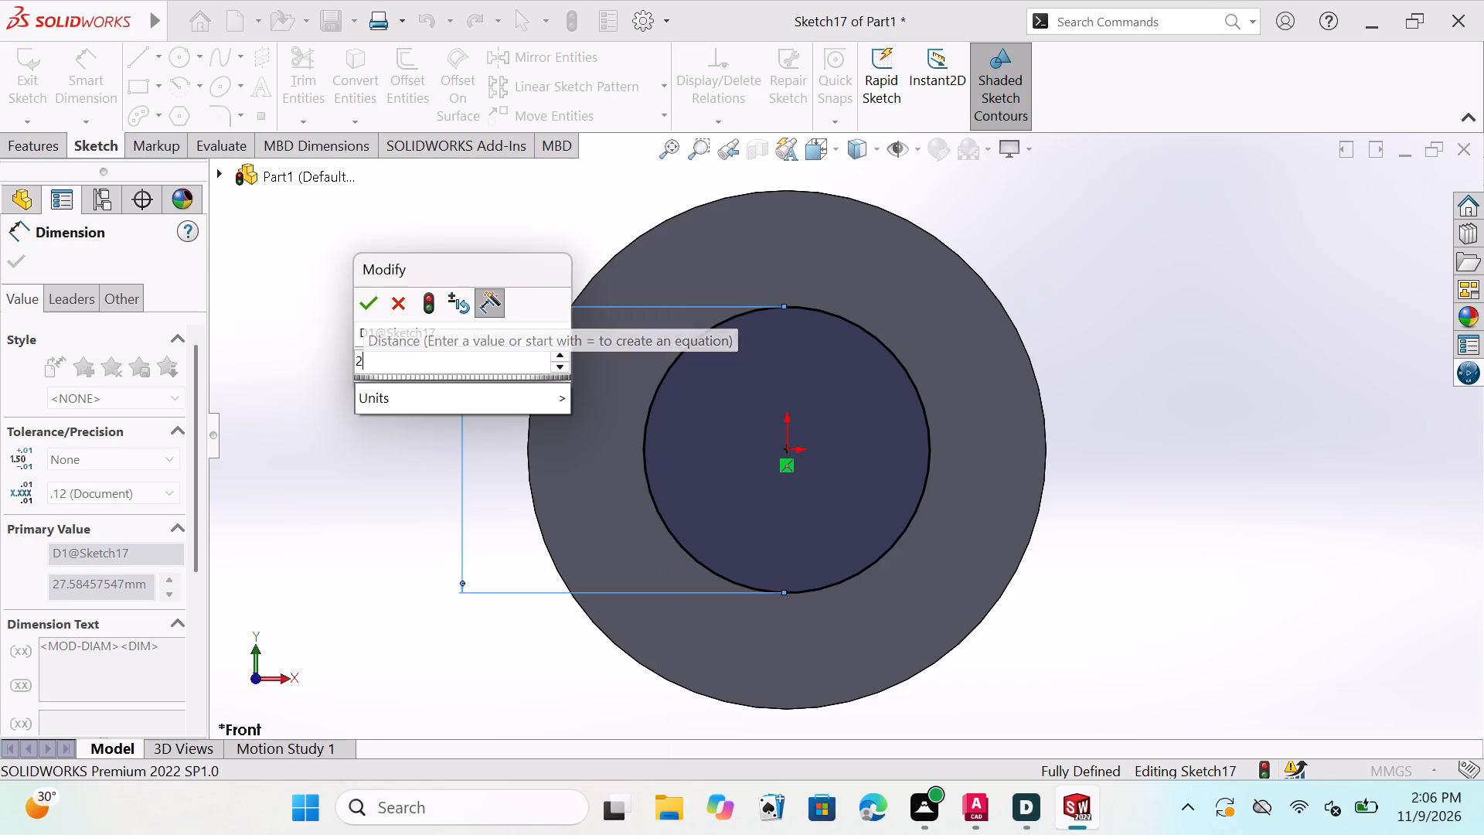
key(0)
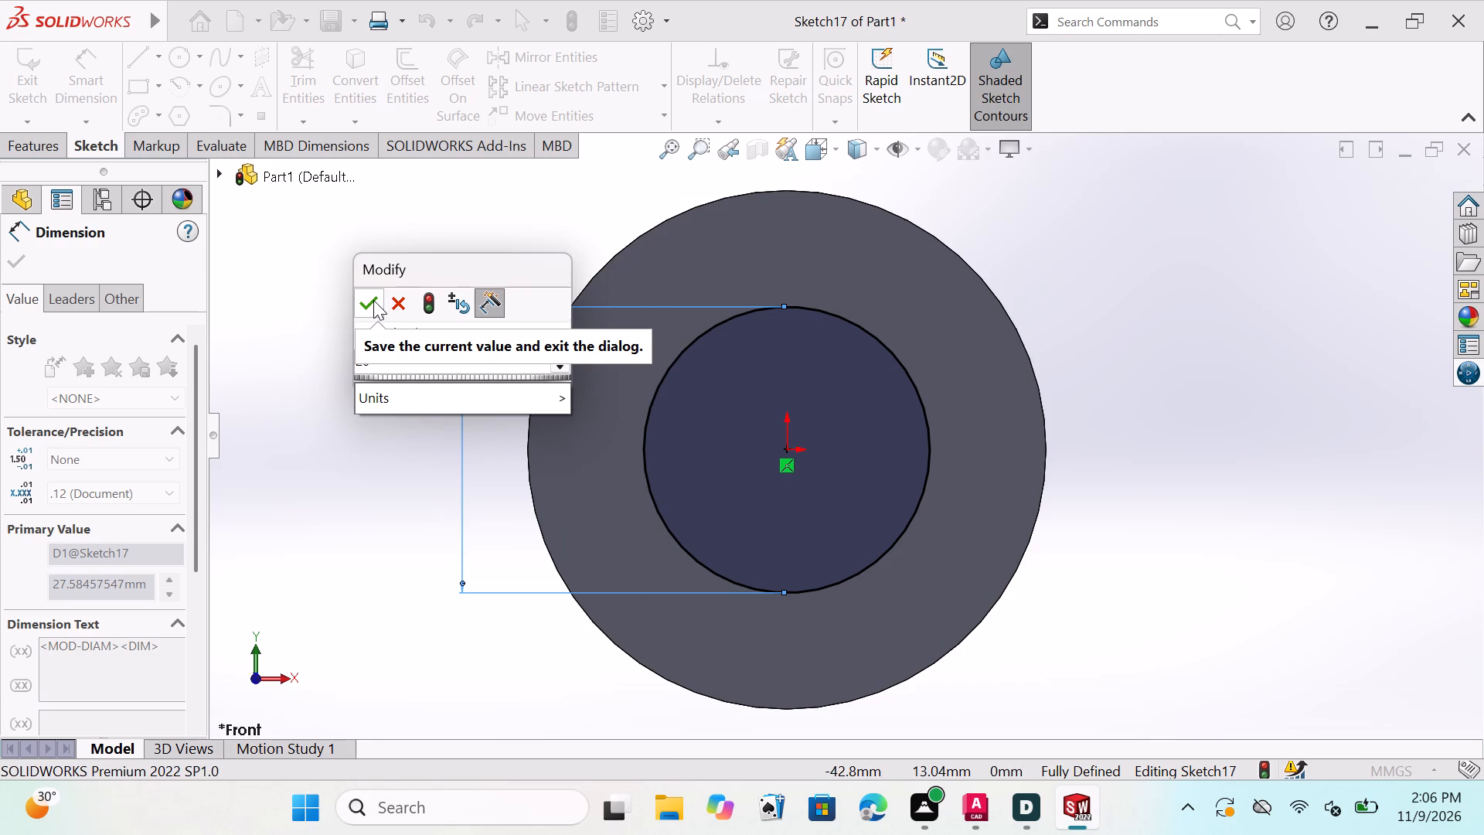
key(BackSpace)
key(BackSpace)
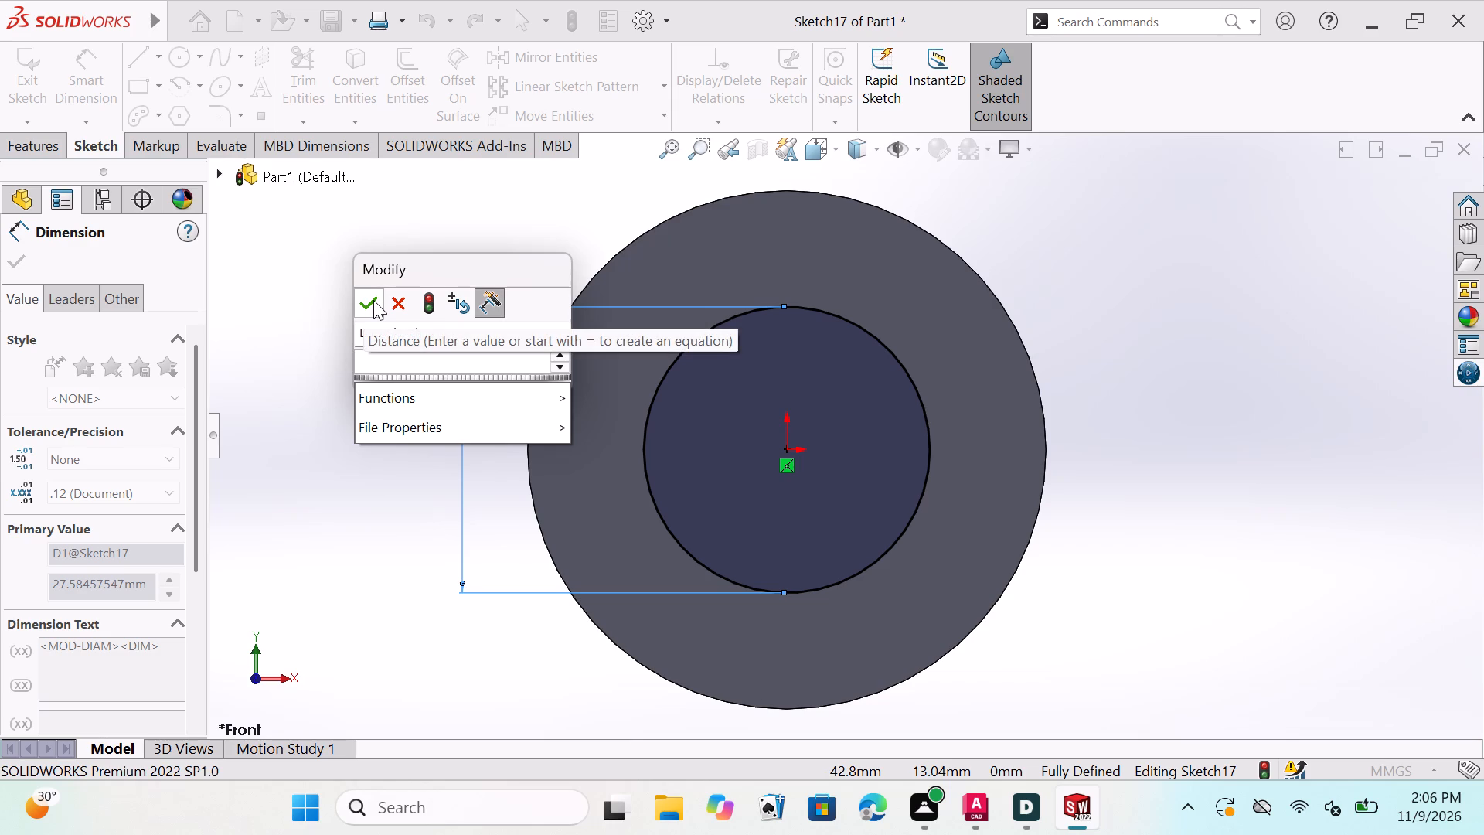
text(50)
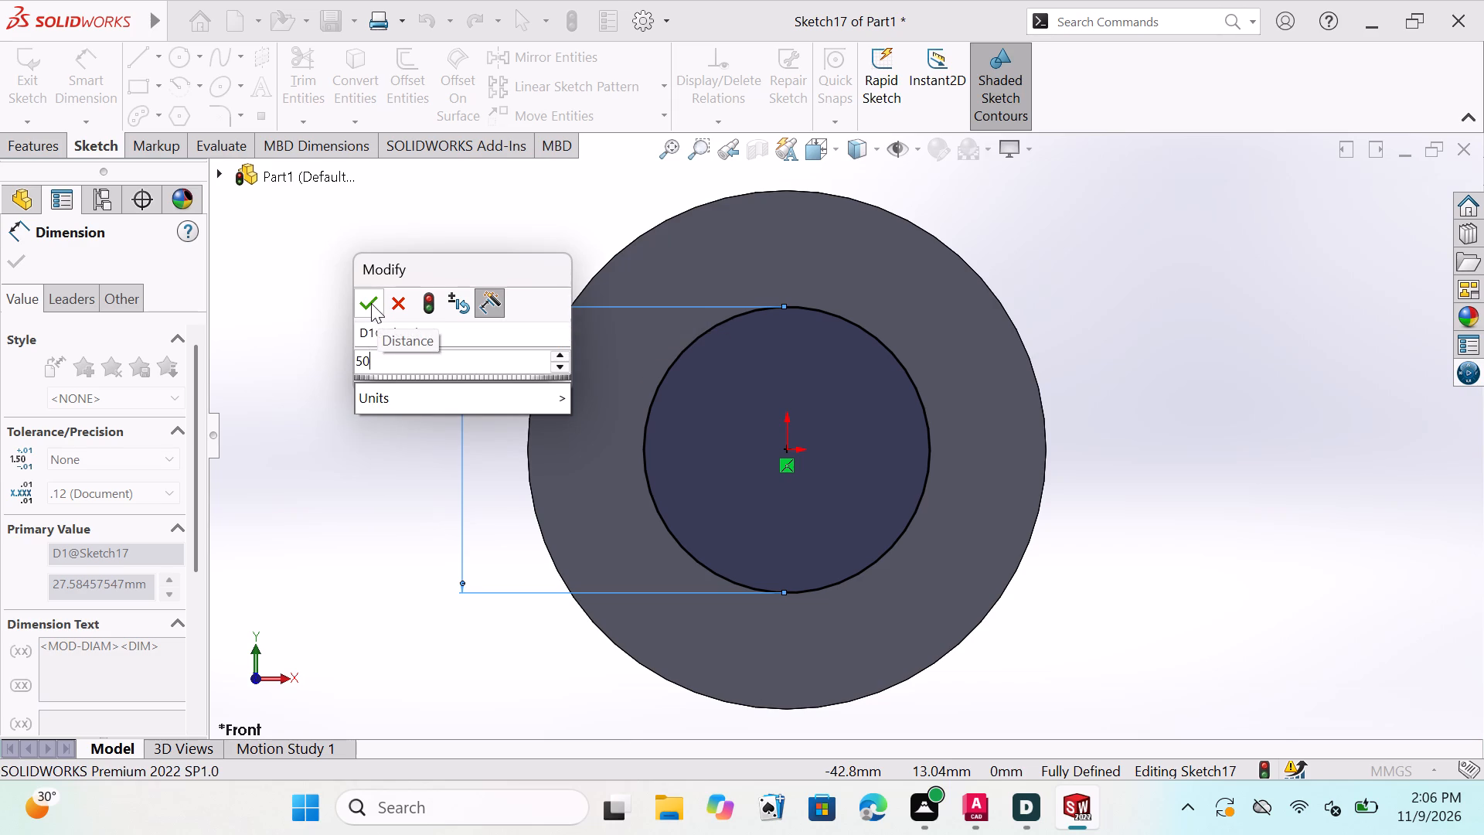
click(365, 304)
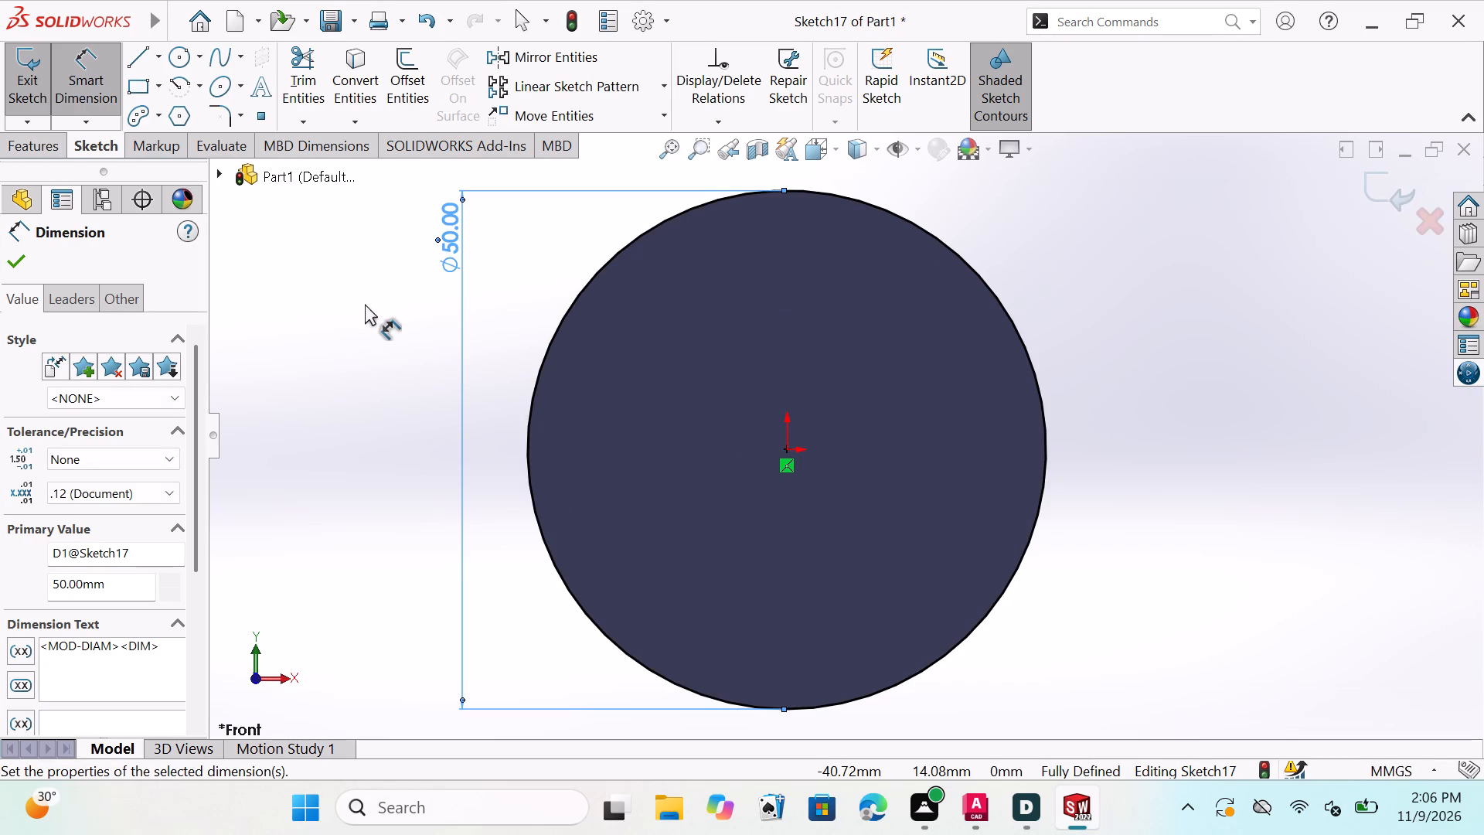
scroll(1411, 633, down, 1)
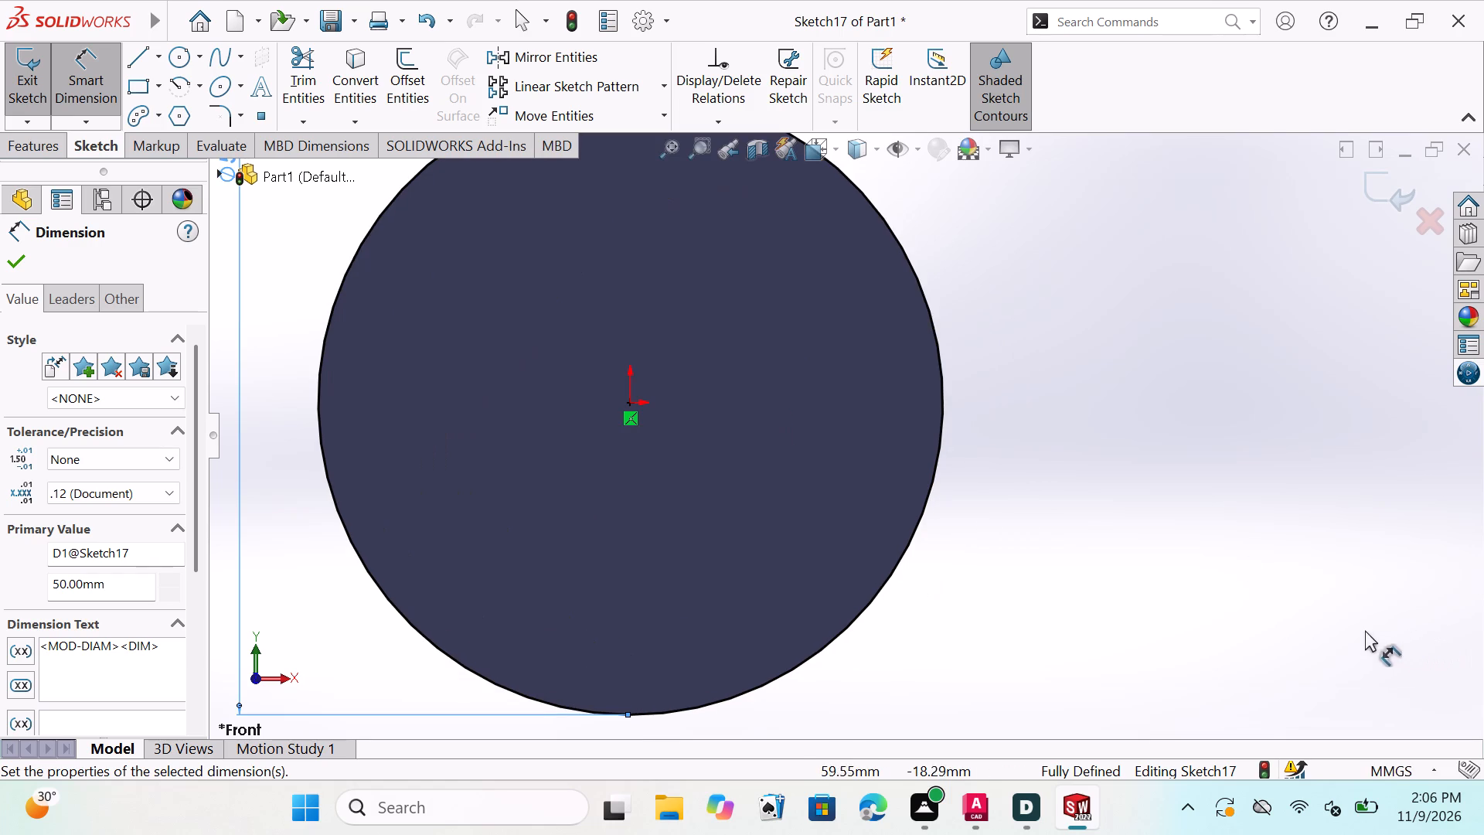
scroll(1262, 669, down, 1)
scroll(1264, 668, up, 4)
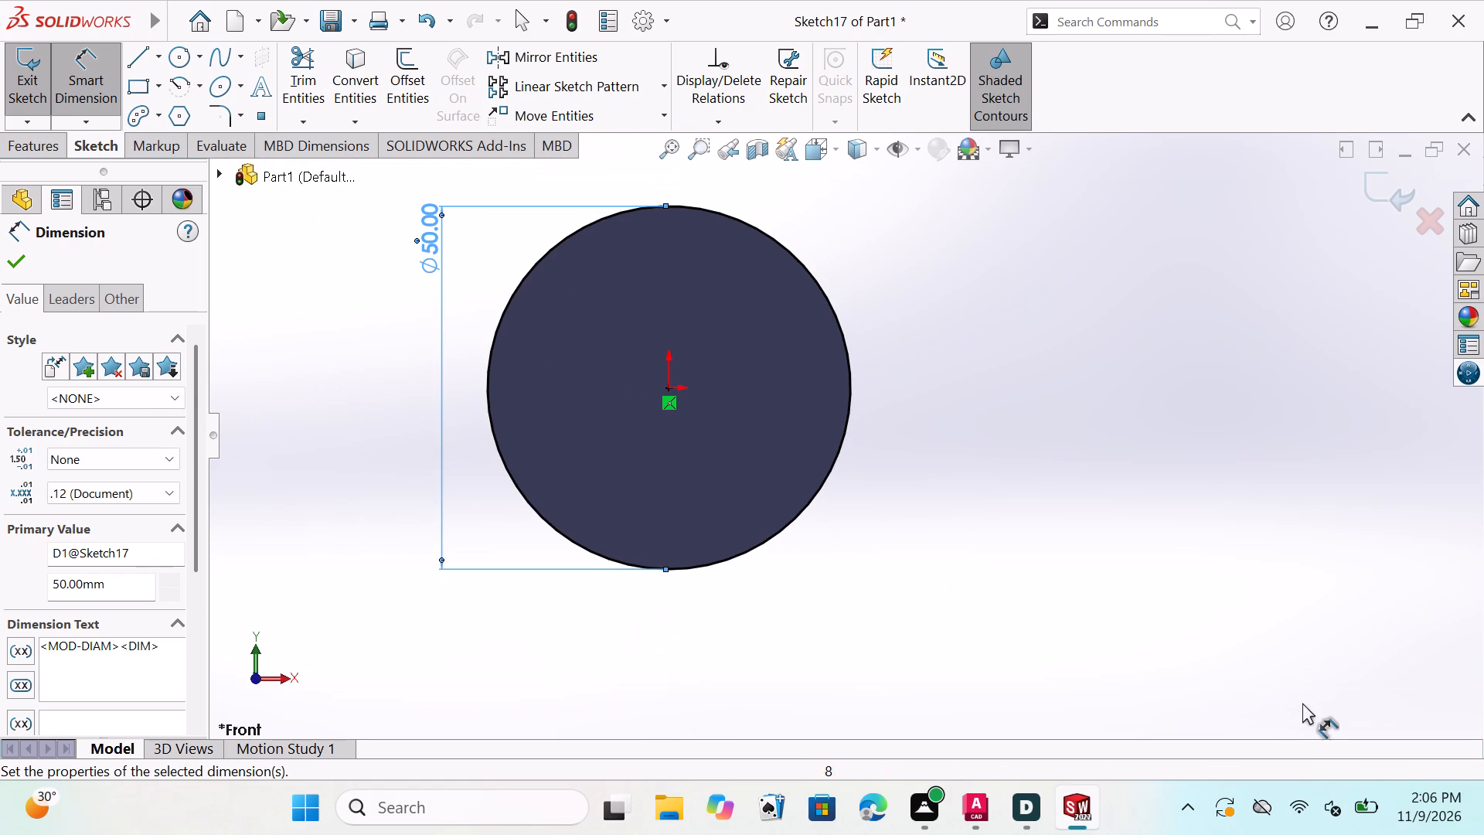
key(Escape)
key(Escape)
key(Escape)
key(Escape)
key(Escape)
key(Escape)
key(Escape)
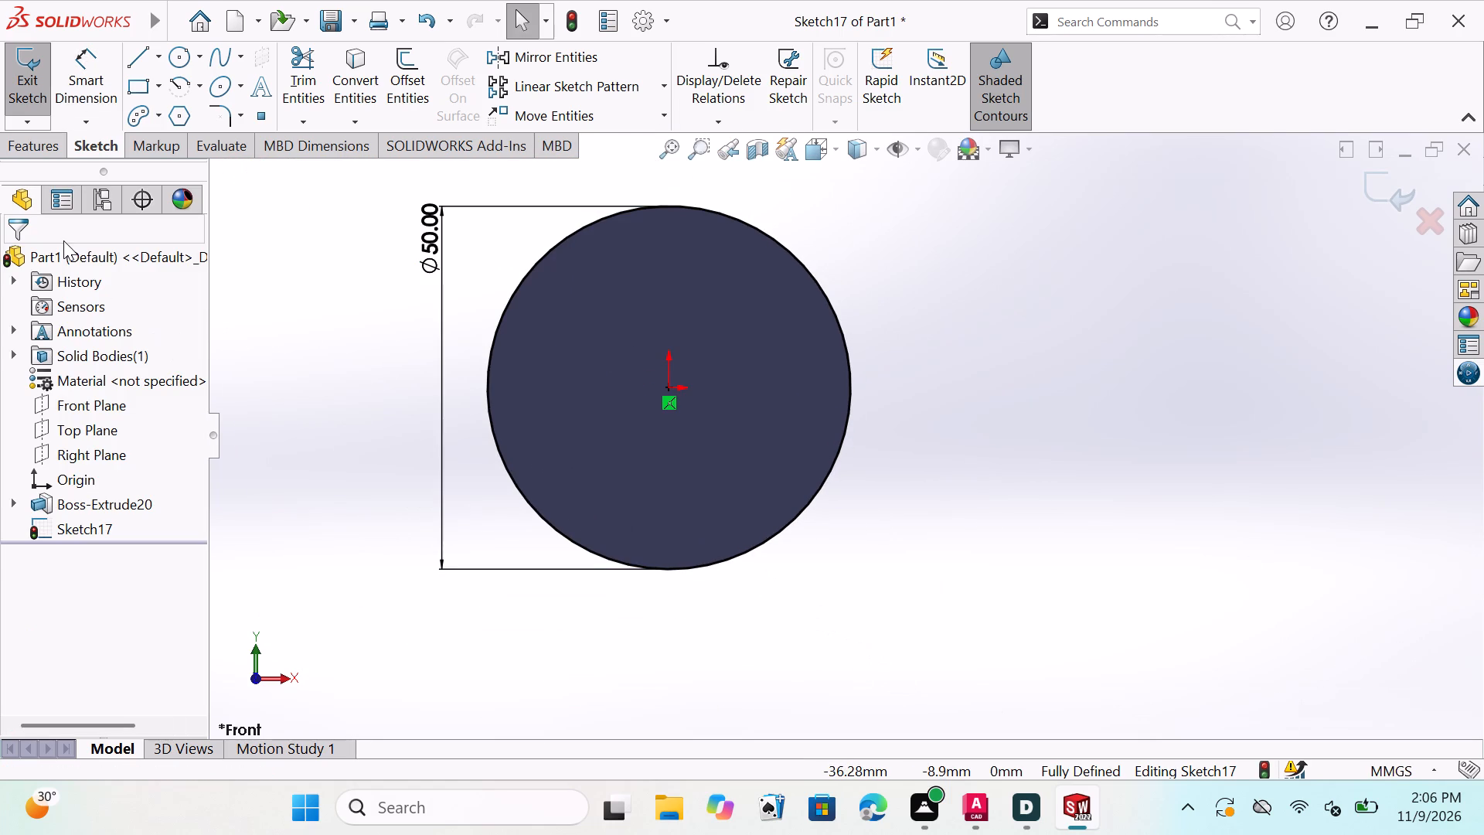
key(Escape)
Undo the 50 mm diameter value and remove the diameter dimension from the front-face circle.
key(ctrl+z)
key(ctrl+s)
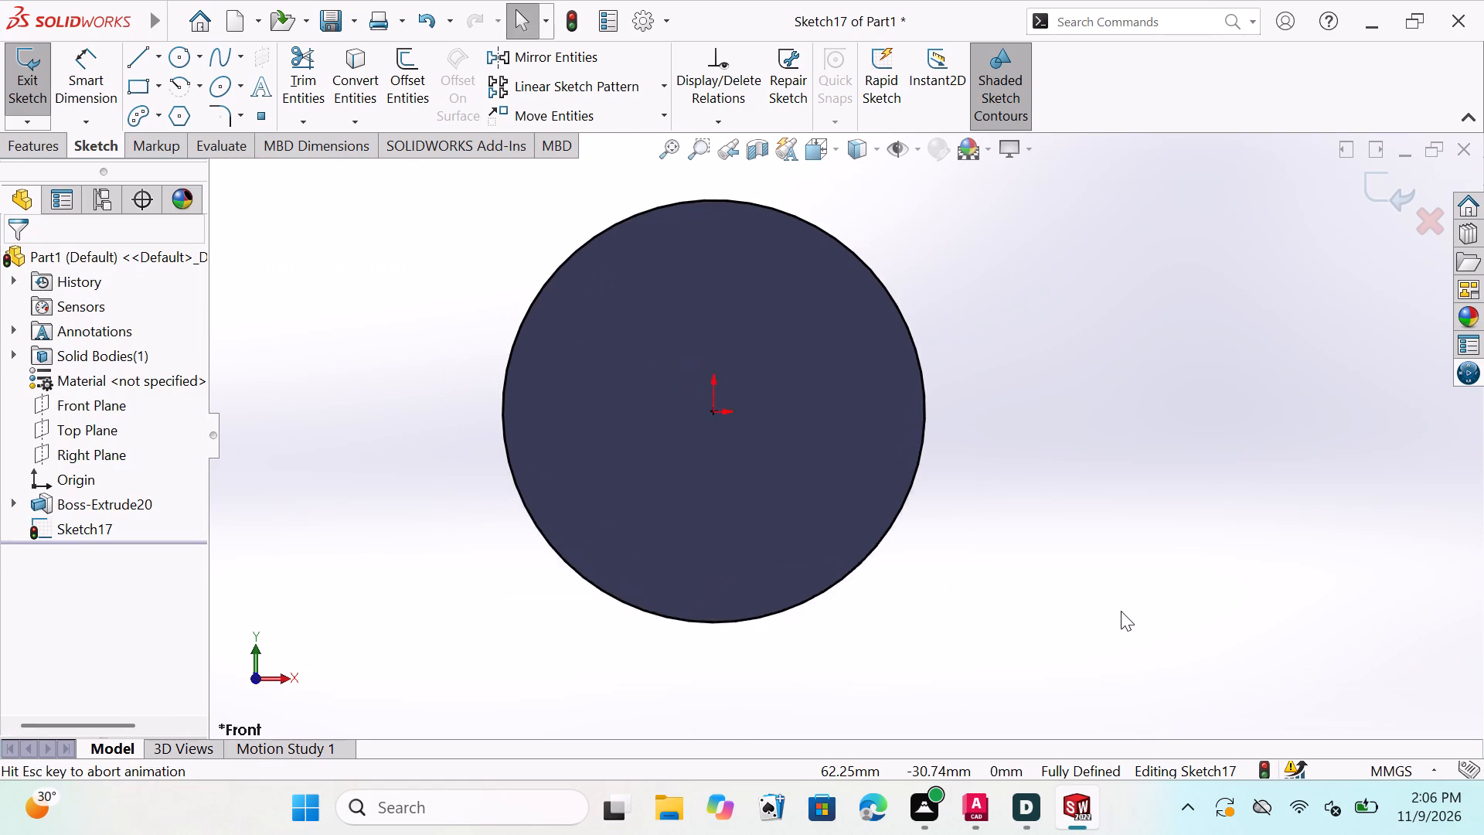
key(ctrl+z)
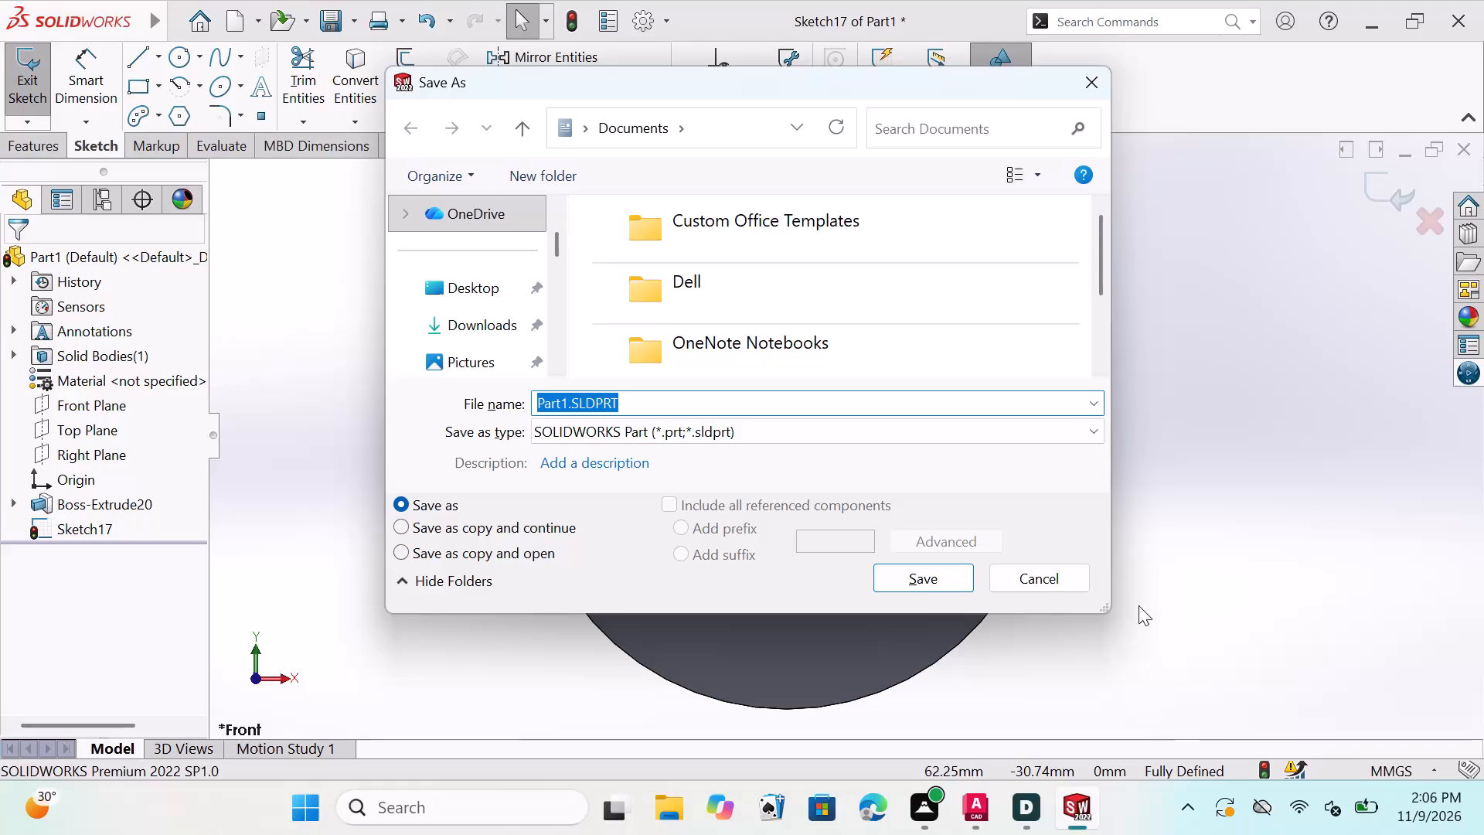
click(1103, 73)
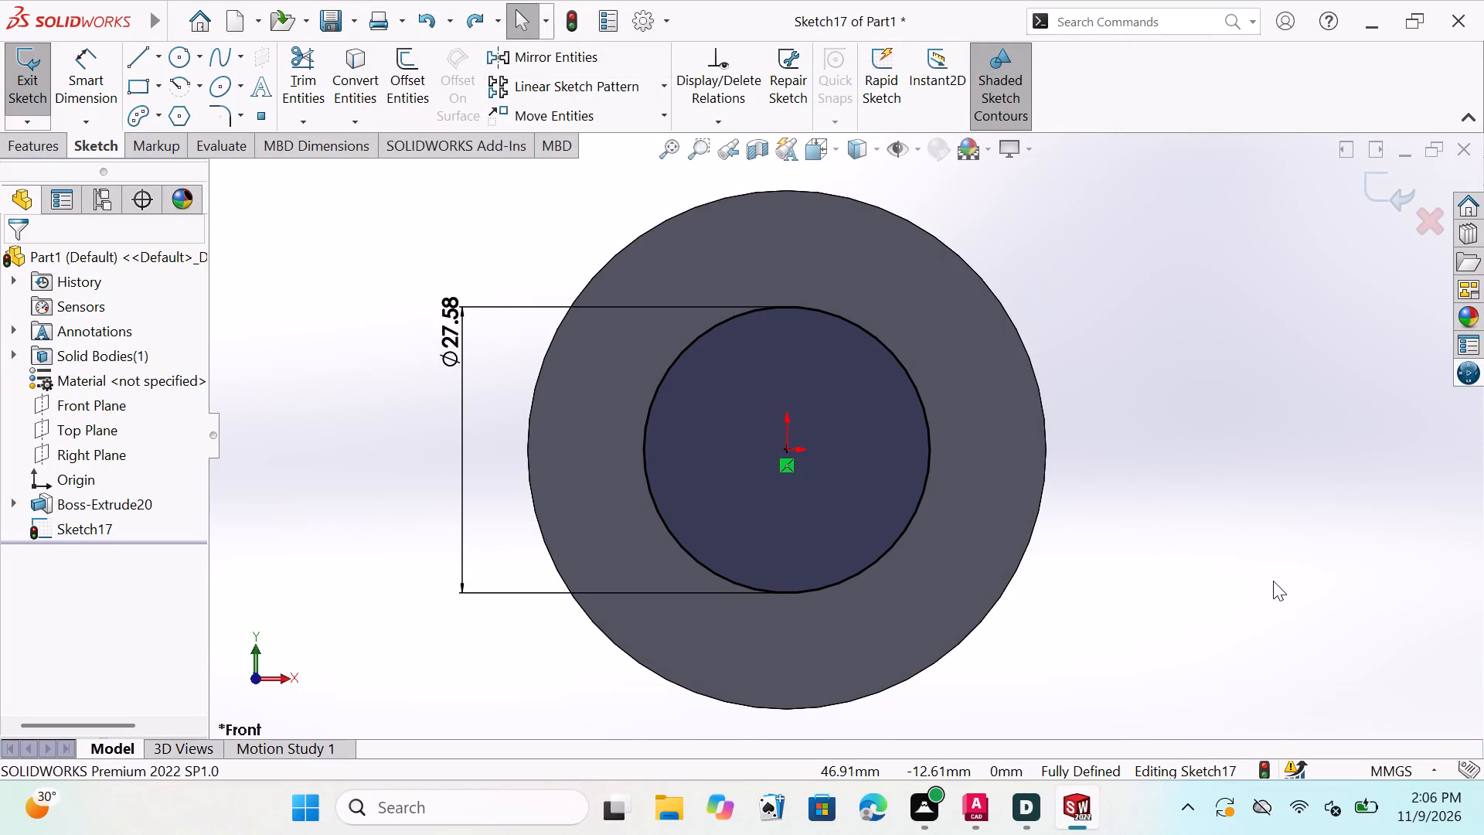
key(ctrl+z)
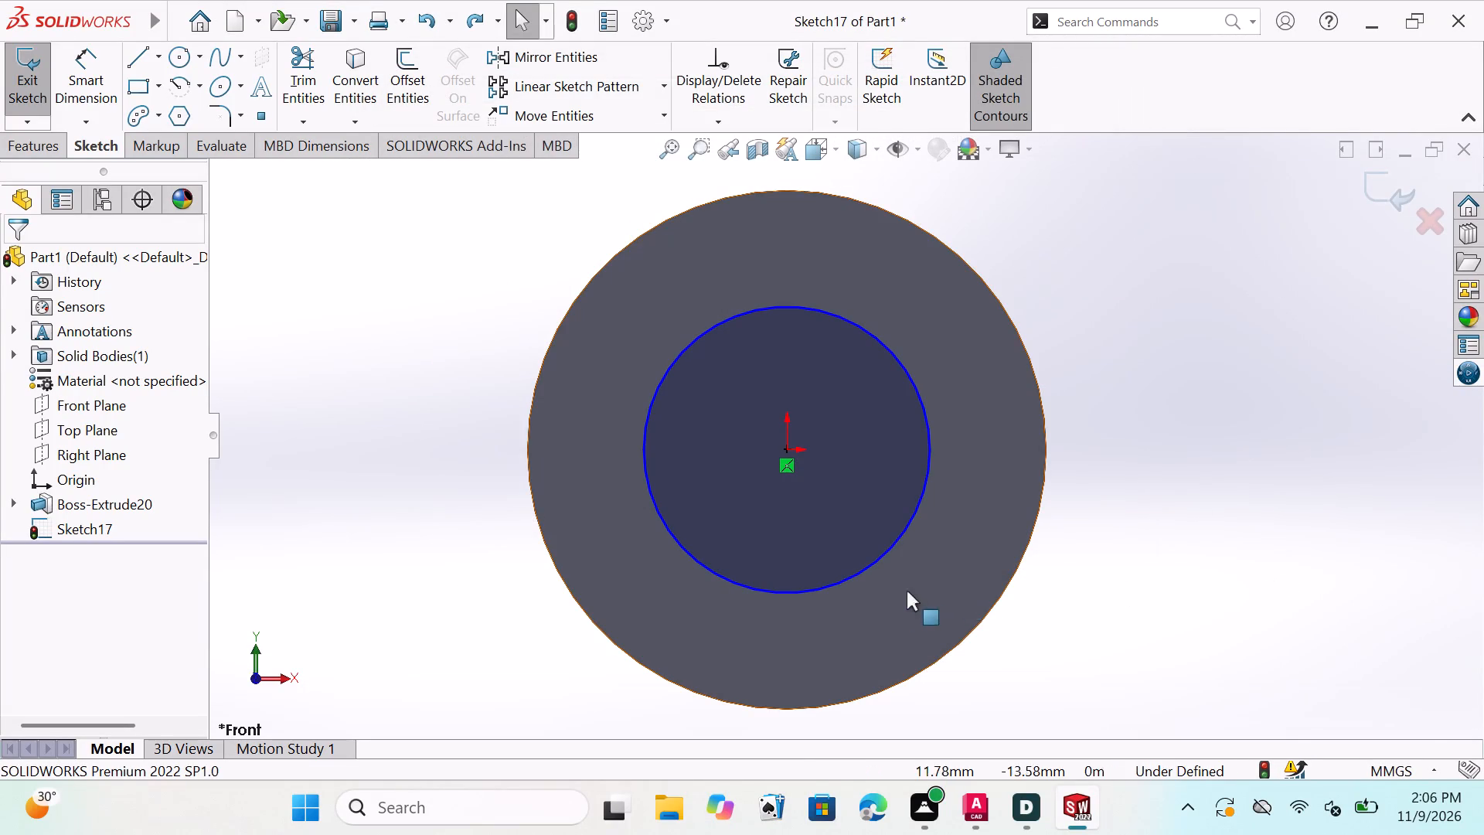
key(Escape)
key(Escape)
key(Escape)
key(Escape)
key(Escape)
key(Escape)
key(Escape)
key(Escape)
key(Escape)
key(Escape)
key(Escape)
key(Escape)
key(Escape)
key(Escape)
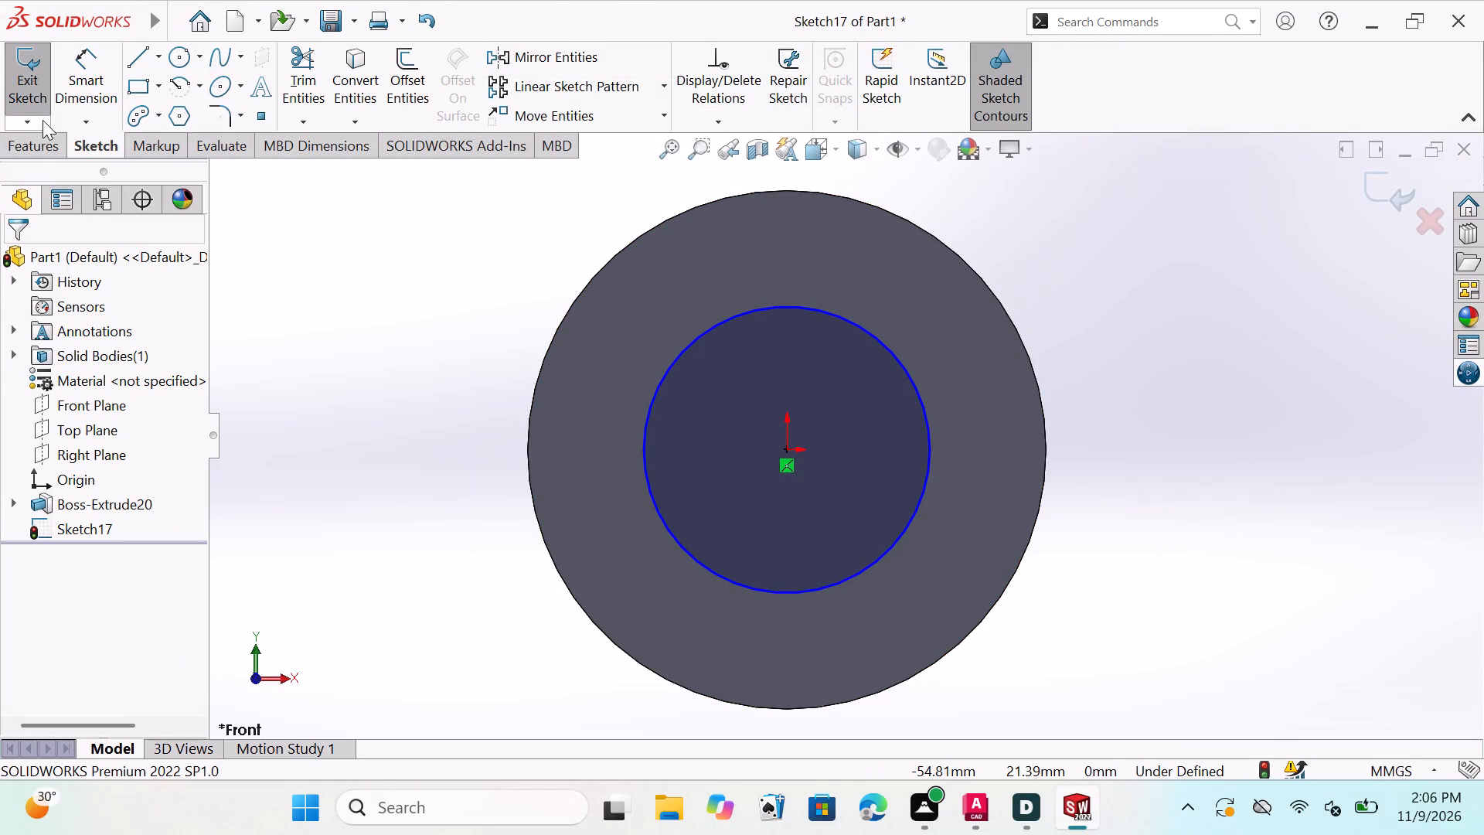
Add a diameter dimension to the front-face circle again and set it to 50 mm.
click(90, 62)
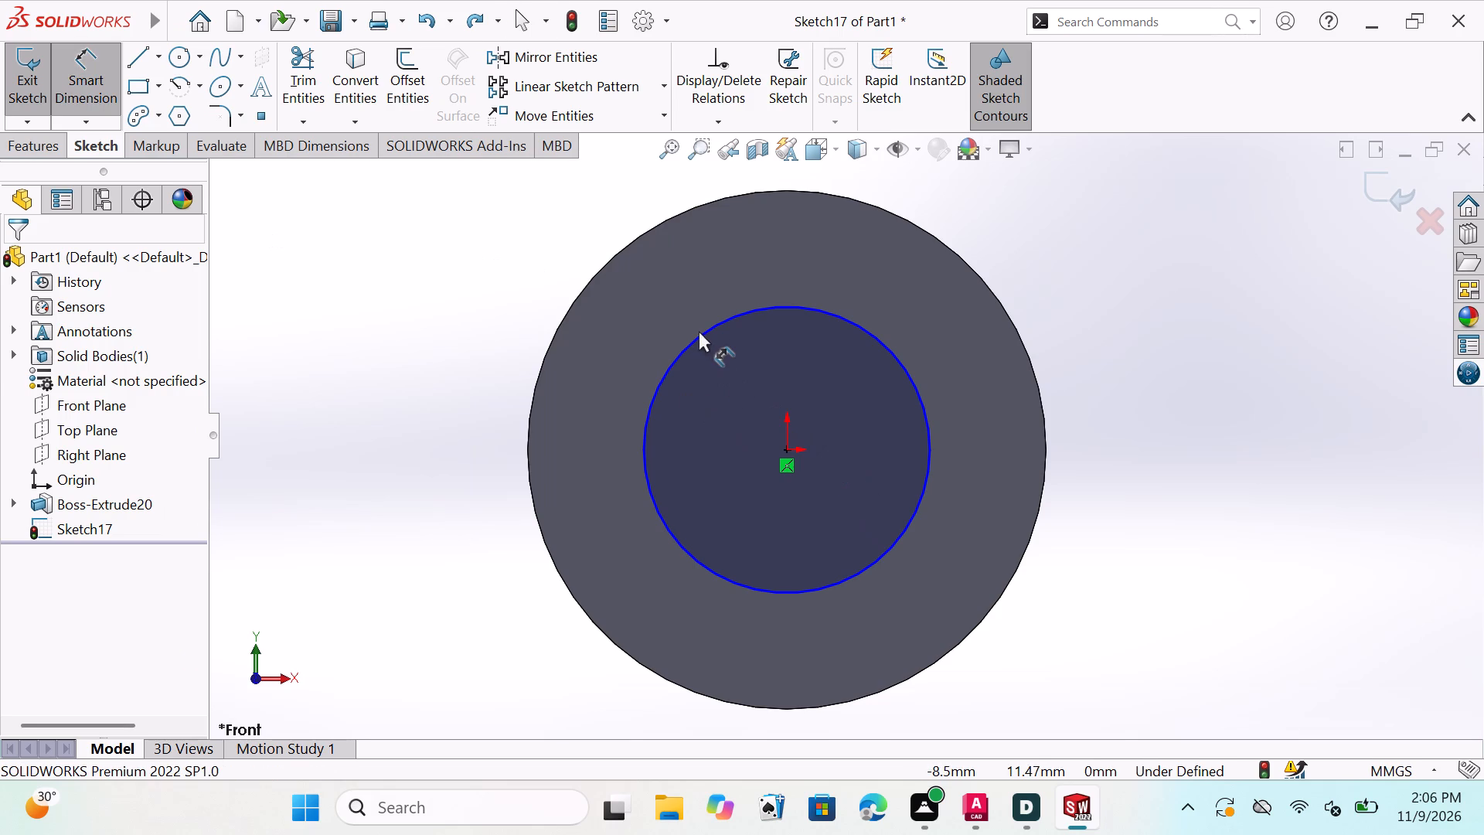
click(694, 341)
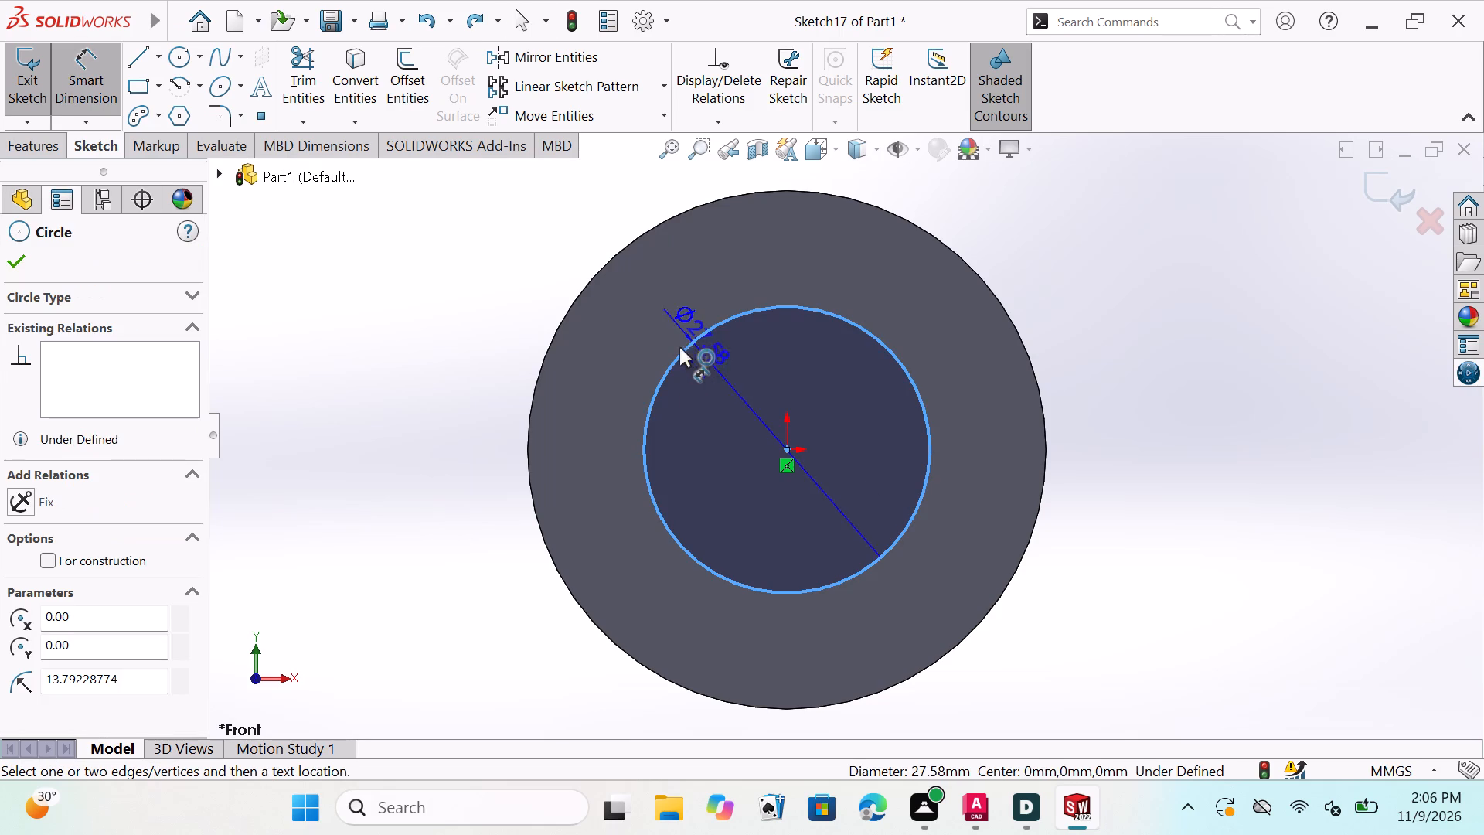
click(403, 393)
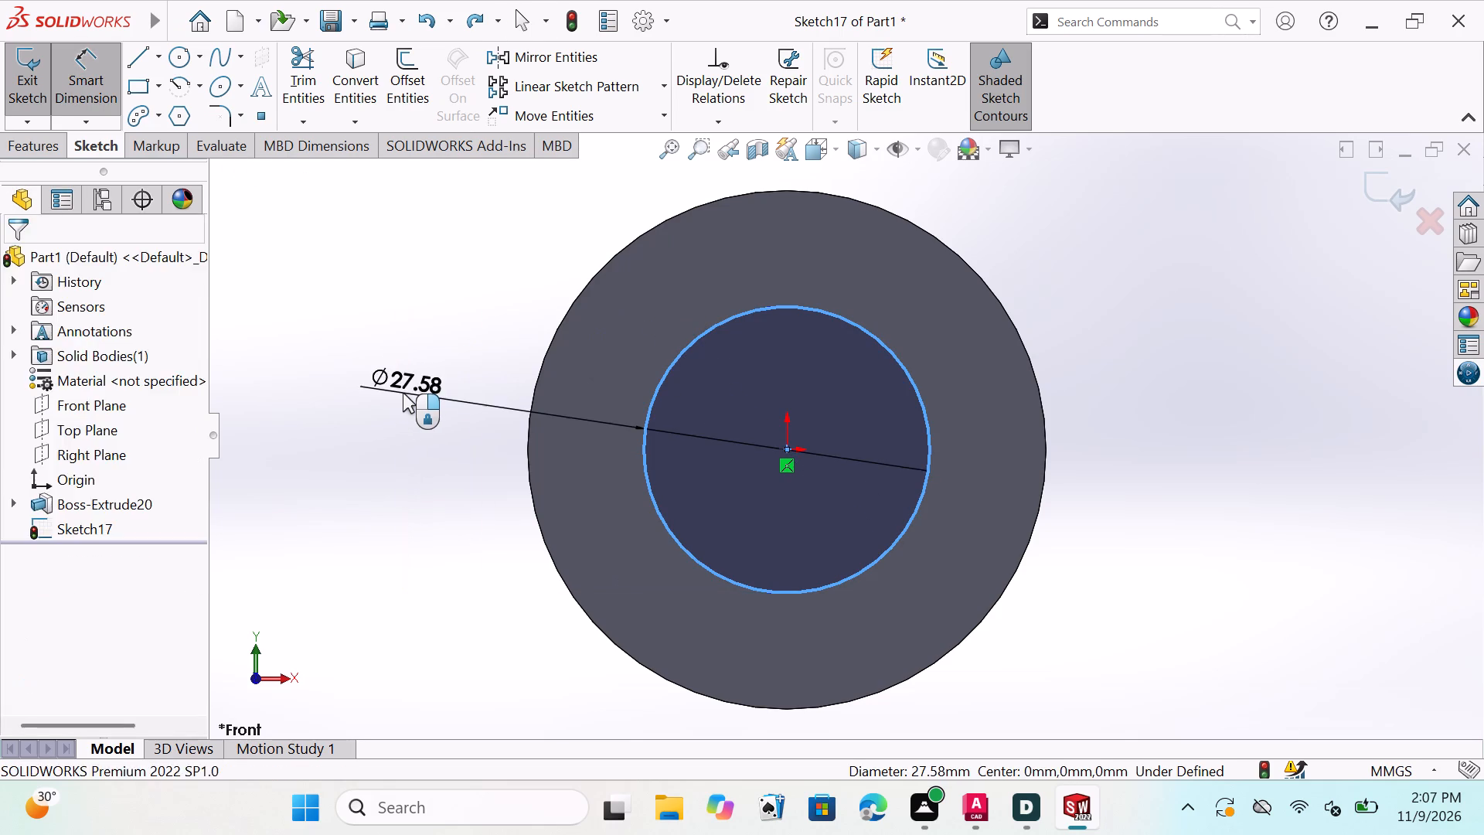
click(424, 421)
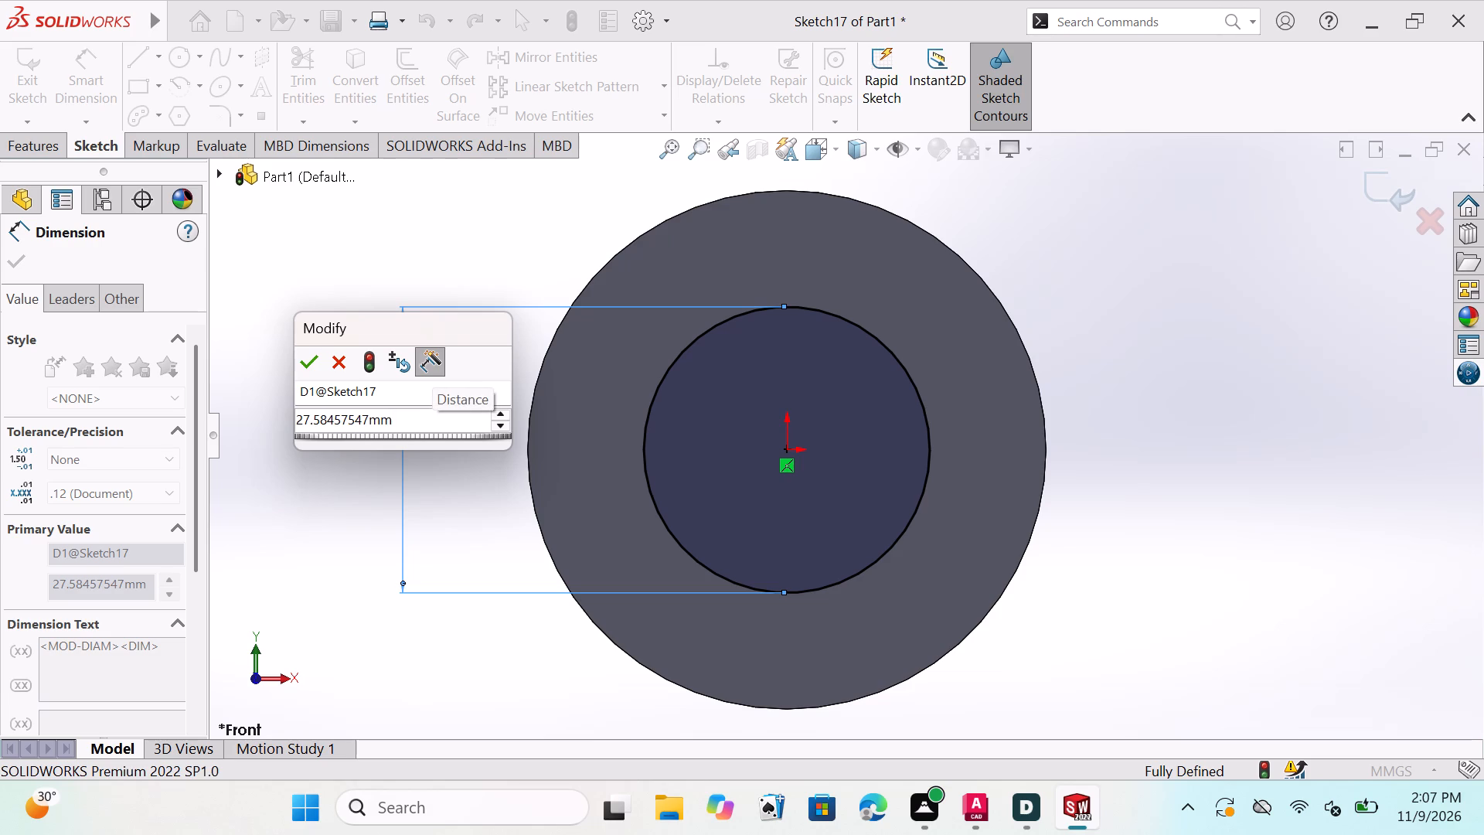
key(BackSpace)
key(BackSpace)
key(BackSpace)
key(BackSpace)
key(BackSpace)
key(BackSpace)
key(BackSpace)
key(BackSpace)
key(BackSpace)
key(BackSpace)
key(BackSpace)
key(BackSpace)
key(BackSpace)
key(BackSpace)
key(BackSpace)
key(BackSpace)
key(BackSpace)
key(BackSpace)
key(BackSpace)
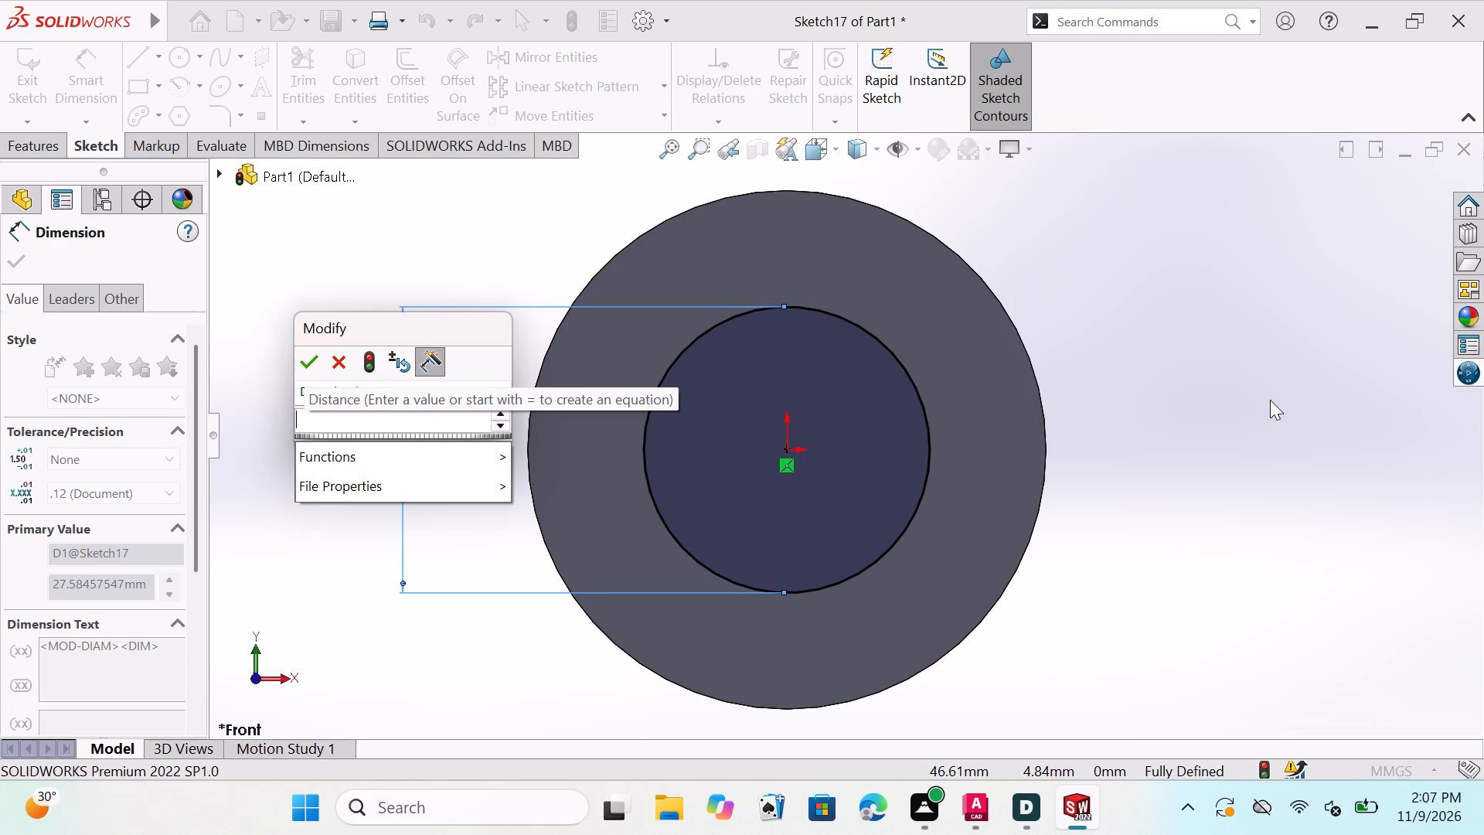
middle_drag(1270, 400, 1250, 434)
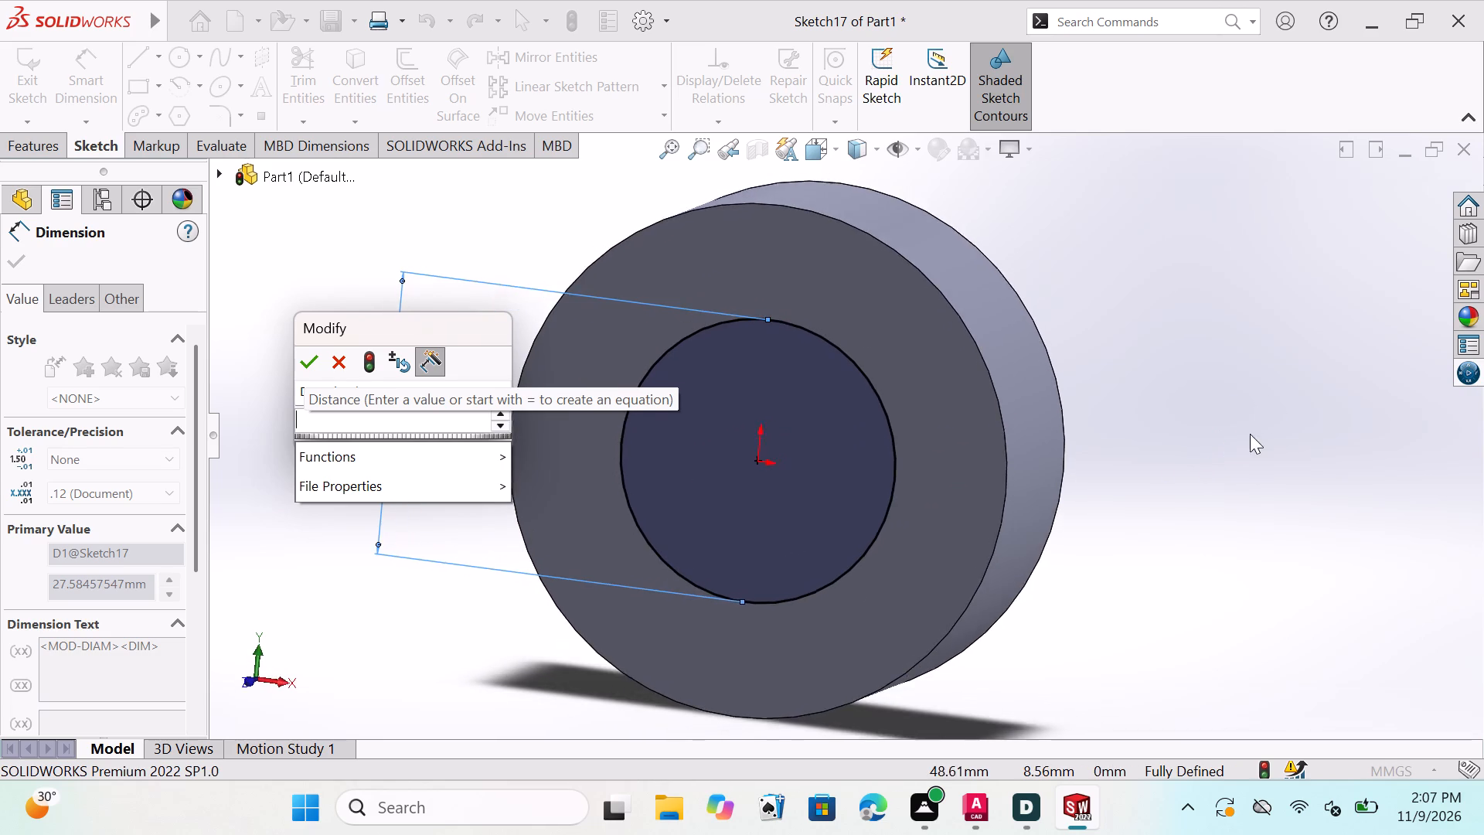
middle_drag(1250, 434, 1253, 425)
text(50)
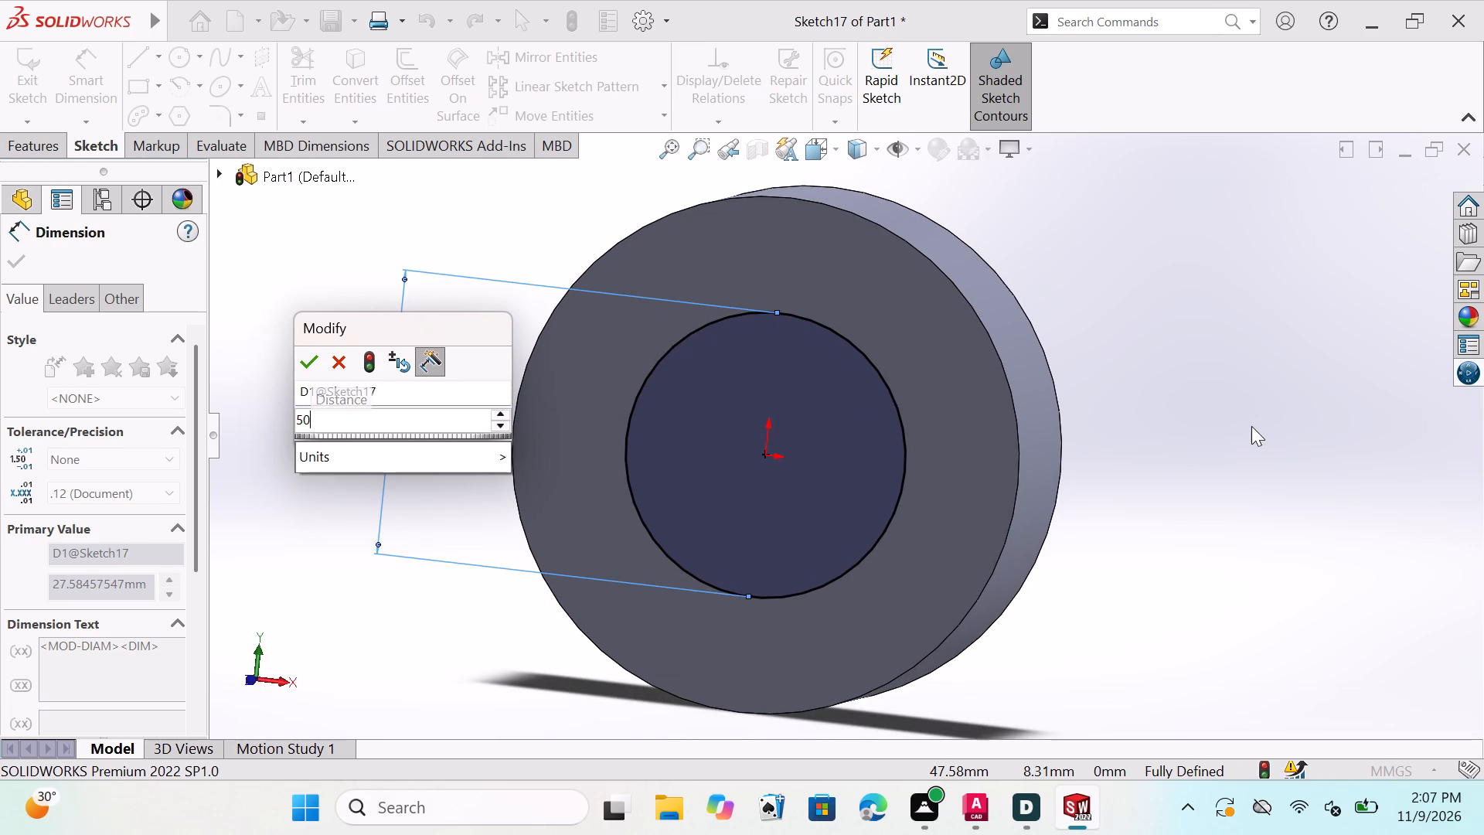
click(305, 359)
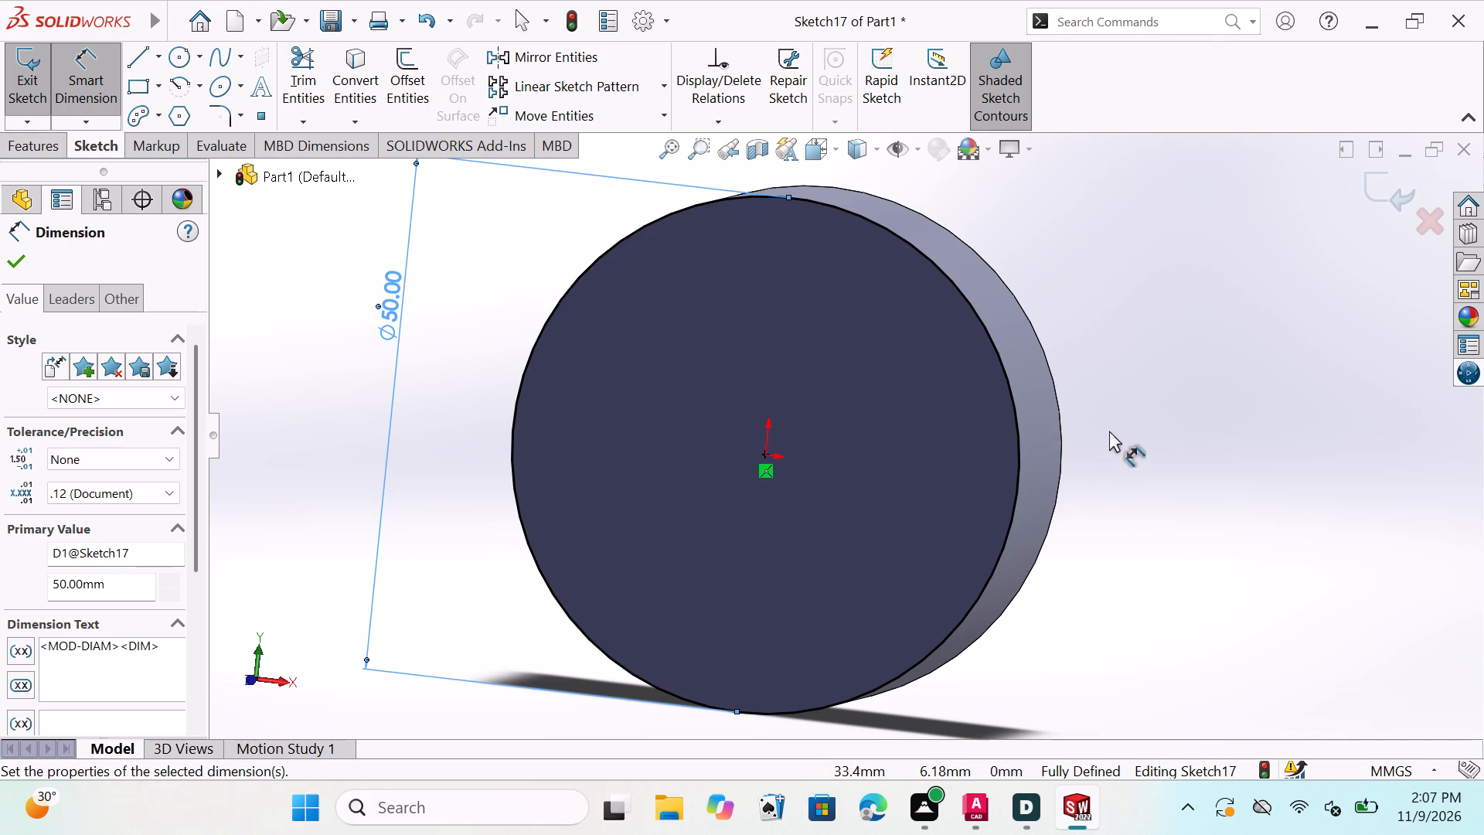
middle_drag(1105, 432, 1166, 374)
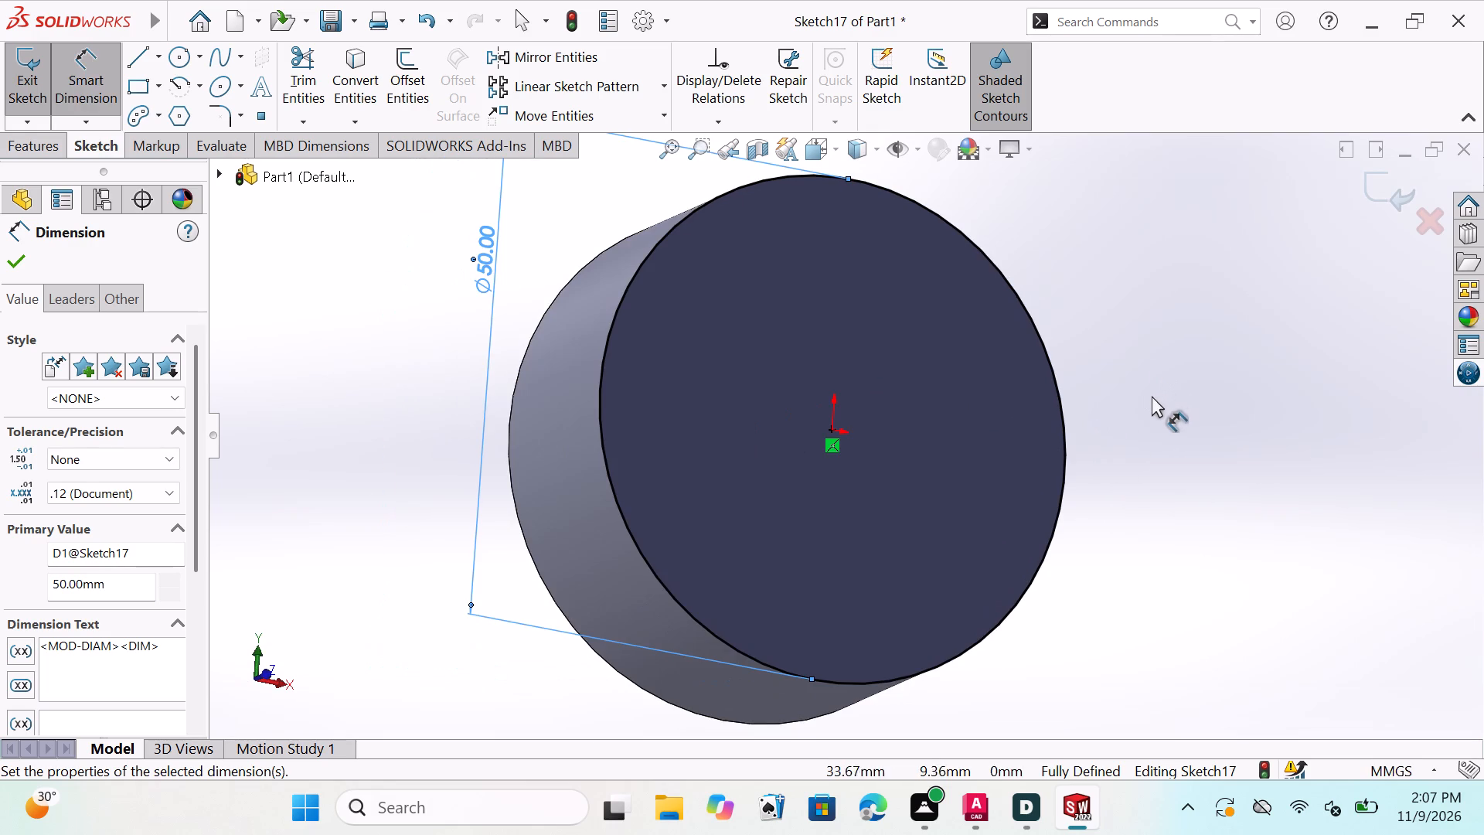
Undo the front-face sketch work, the extruded disc and earlier operations, back to the undimensioned circle with its centrelines in Sketch1.
key(ctrl+z)
key(ctrl+z)
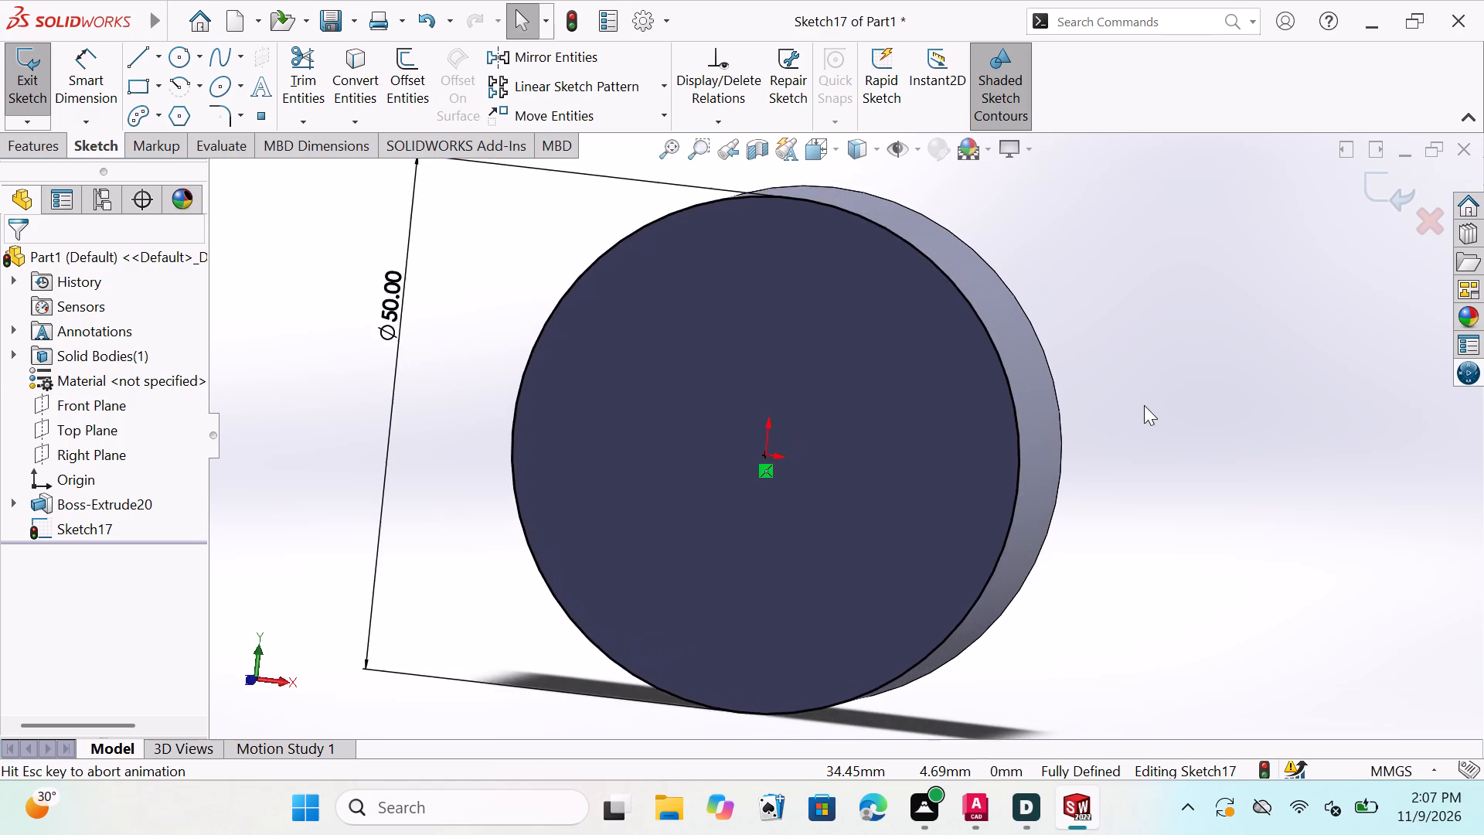
key(ctrl+z)
key(ctrl+z)
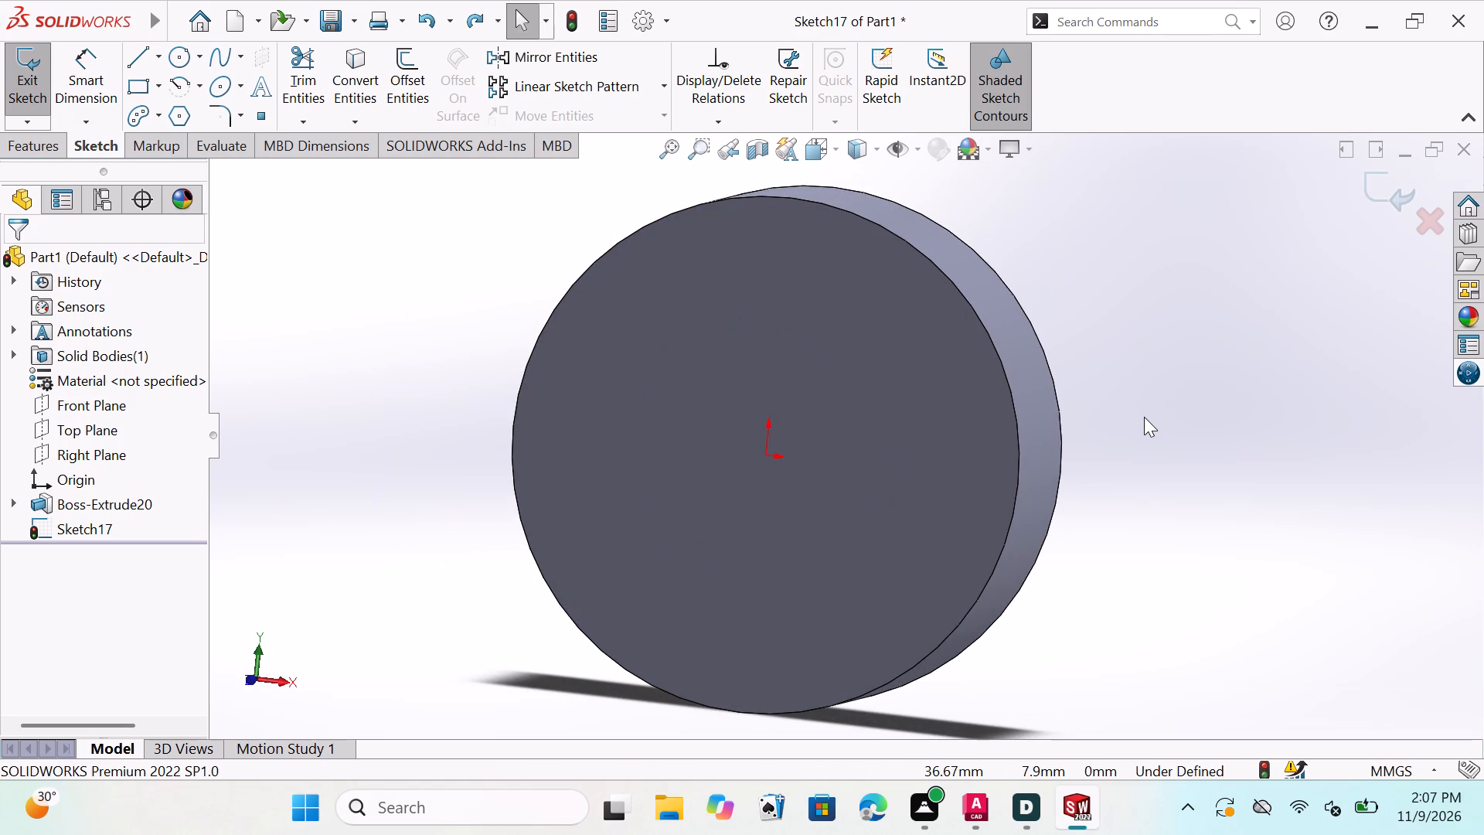
key(ctrl+z)
key(ctrl+z)
key(ctrl+z)
key(ctrl+z)
key(ctrl+z)
key(ctrl+z)
key(ctrl+z)
key(ctrl+z)
key(ctrl+z)
key(ctrl+z)
key(ctrl+z)
key(ctrl+z)
key(ctrl+z)
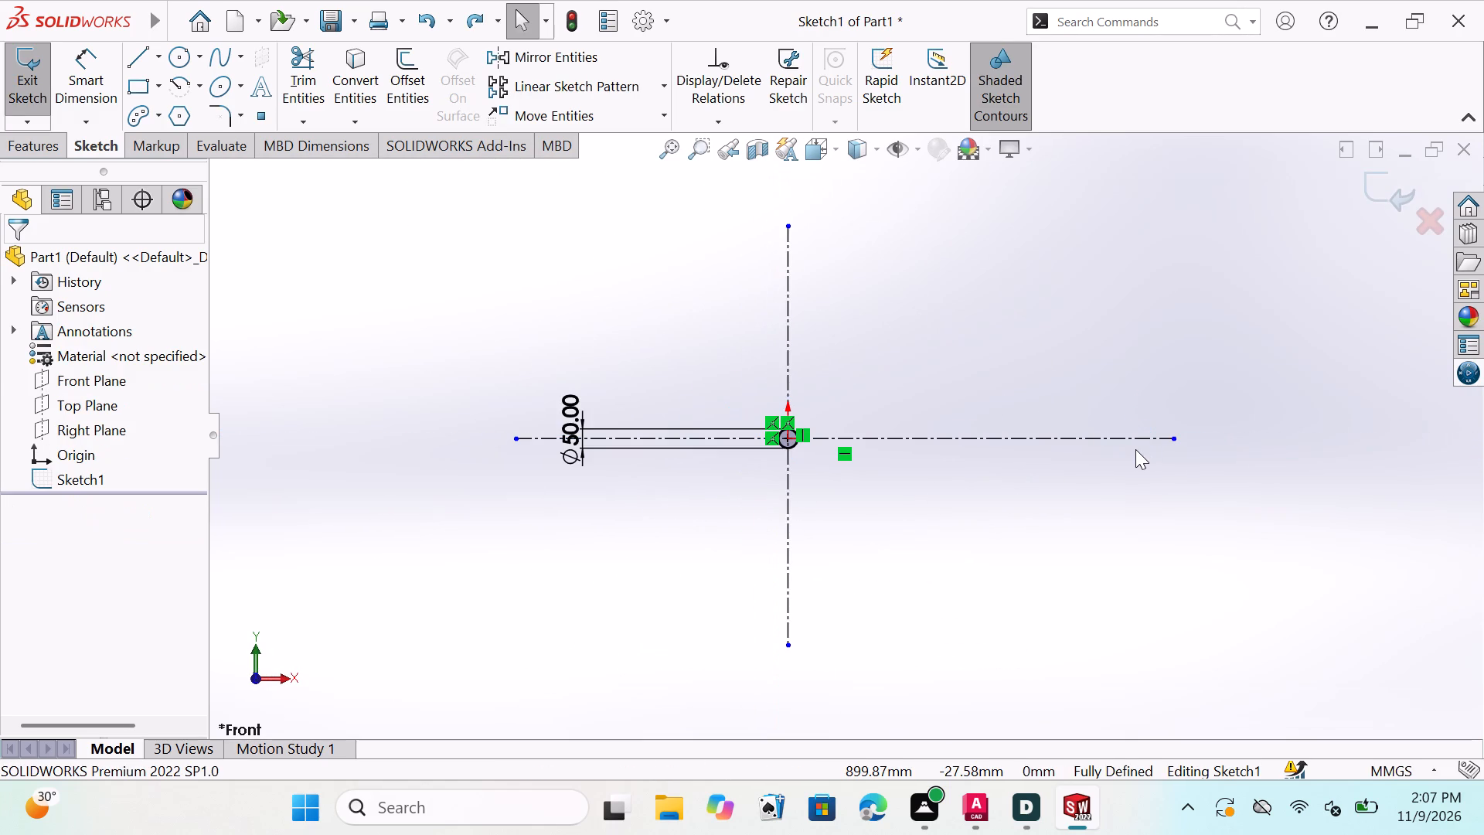
key(ctrl+z)
key(ctrl+z)
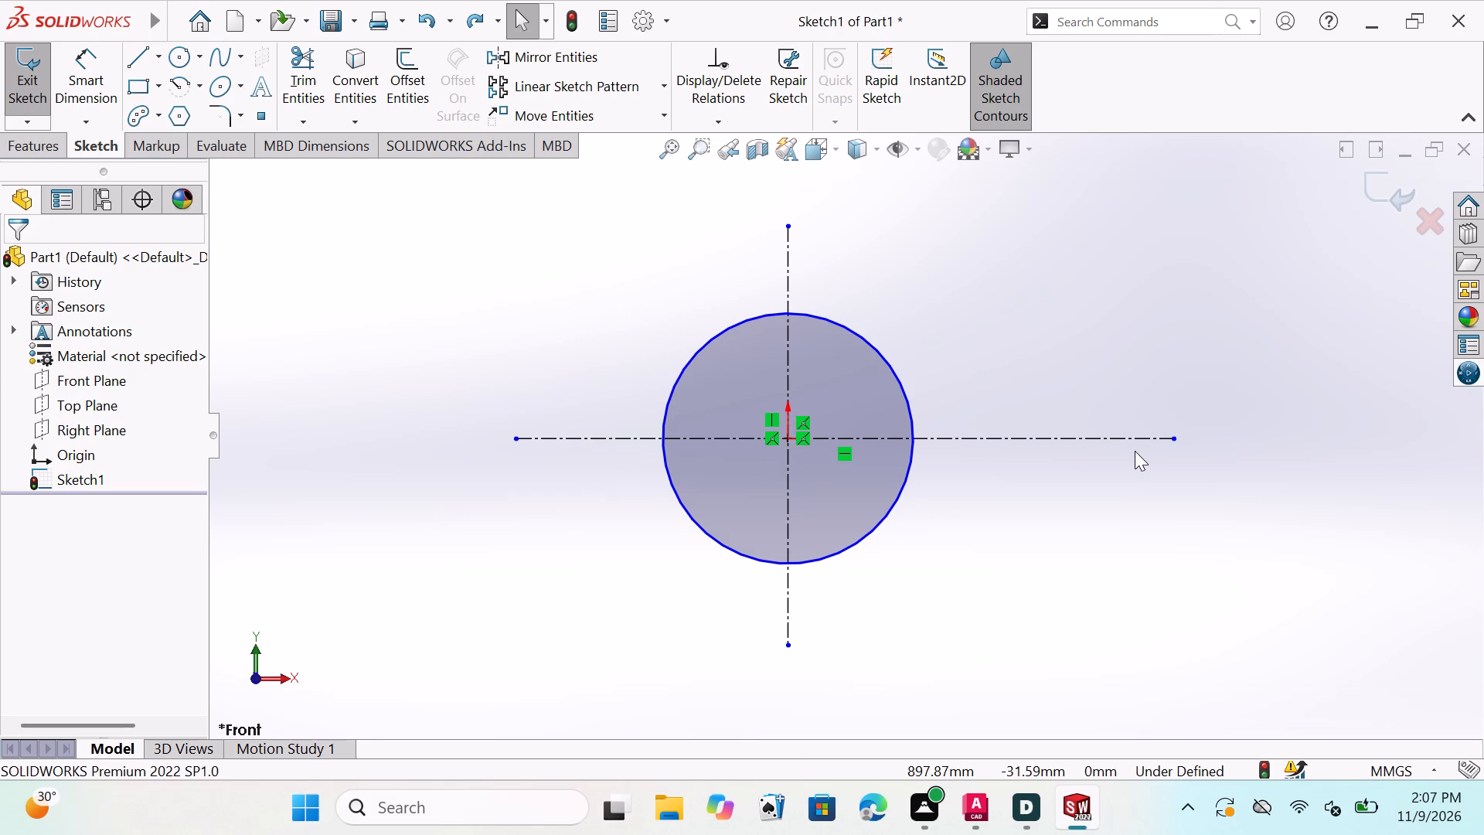
key(Escape)
key(Escape)
key(Escape)
key(Escape)
key(Escape)
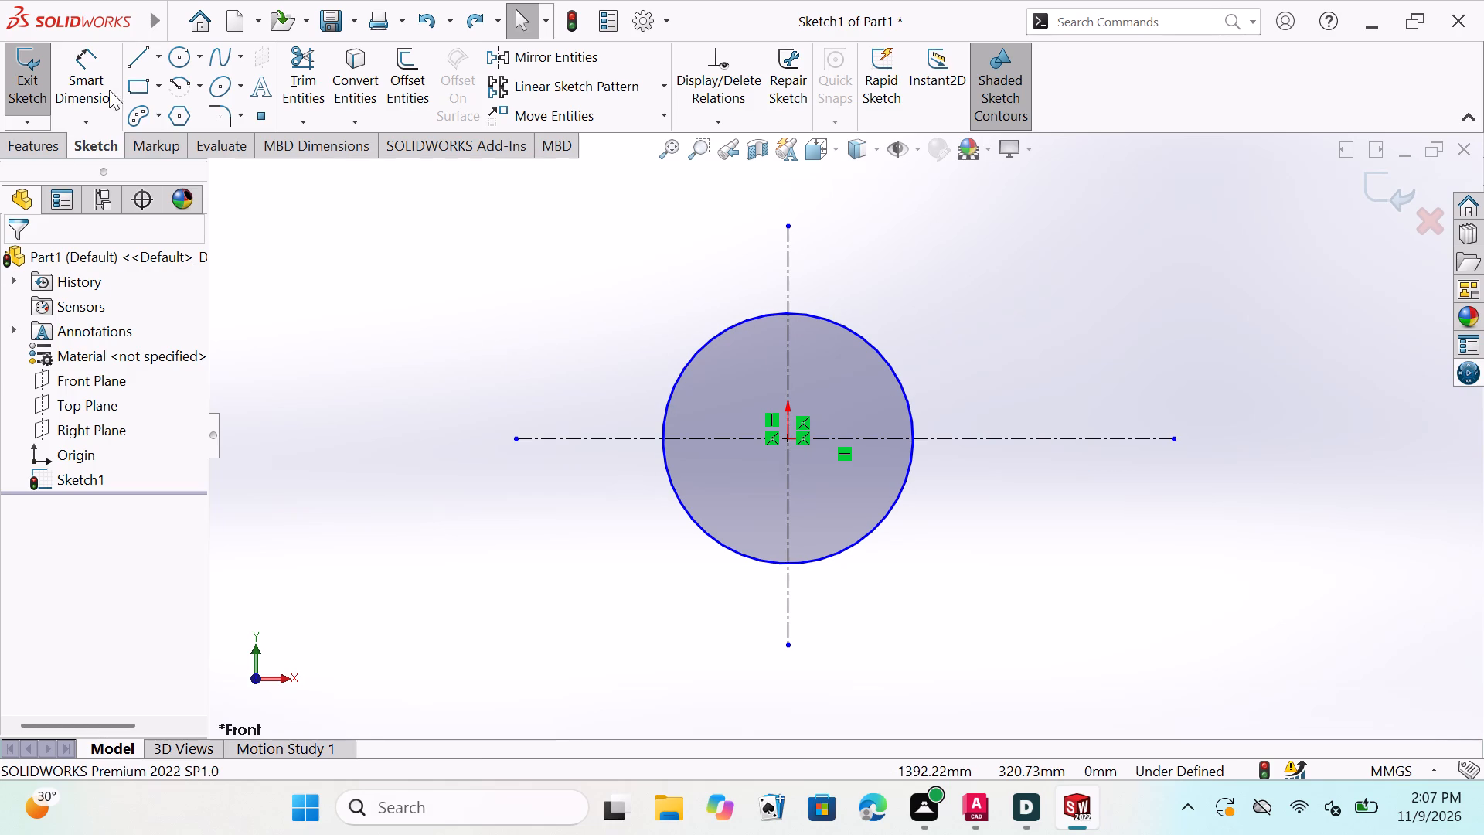
Dimension the origin-centred circle in Sketch1 with a diameter of 80 mm.
click(82, 72)
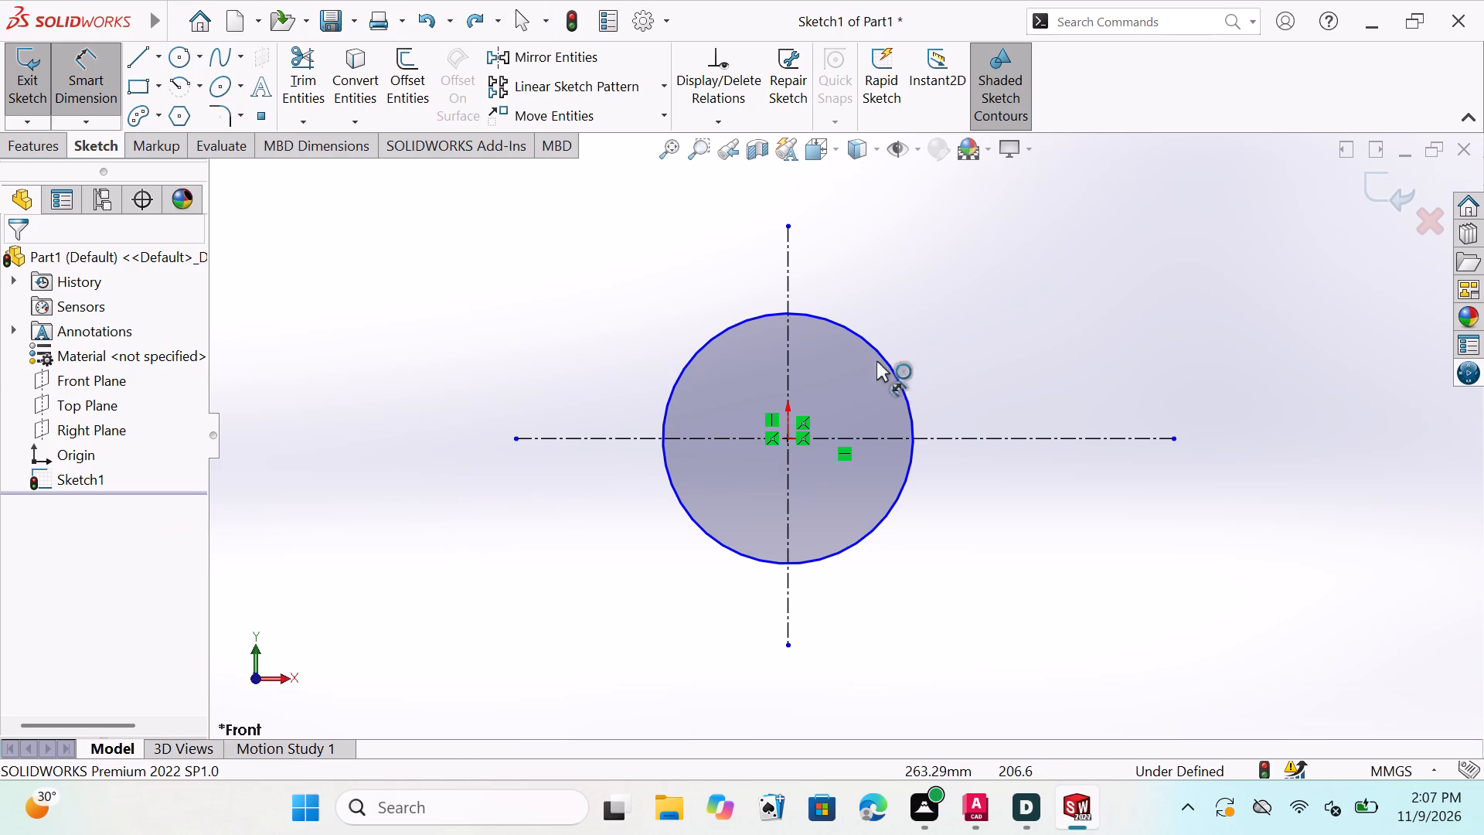
click(740, 318)
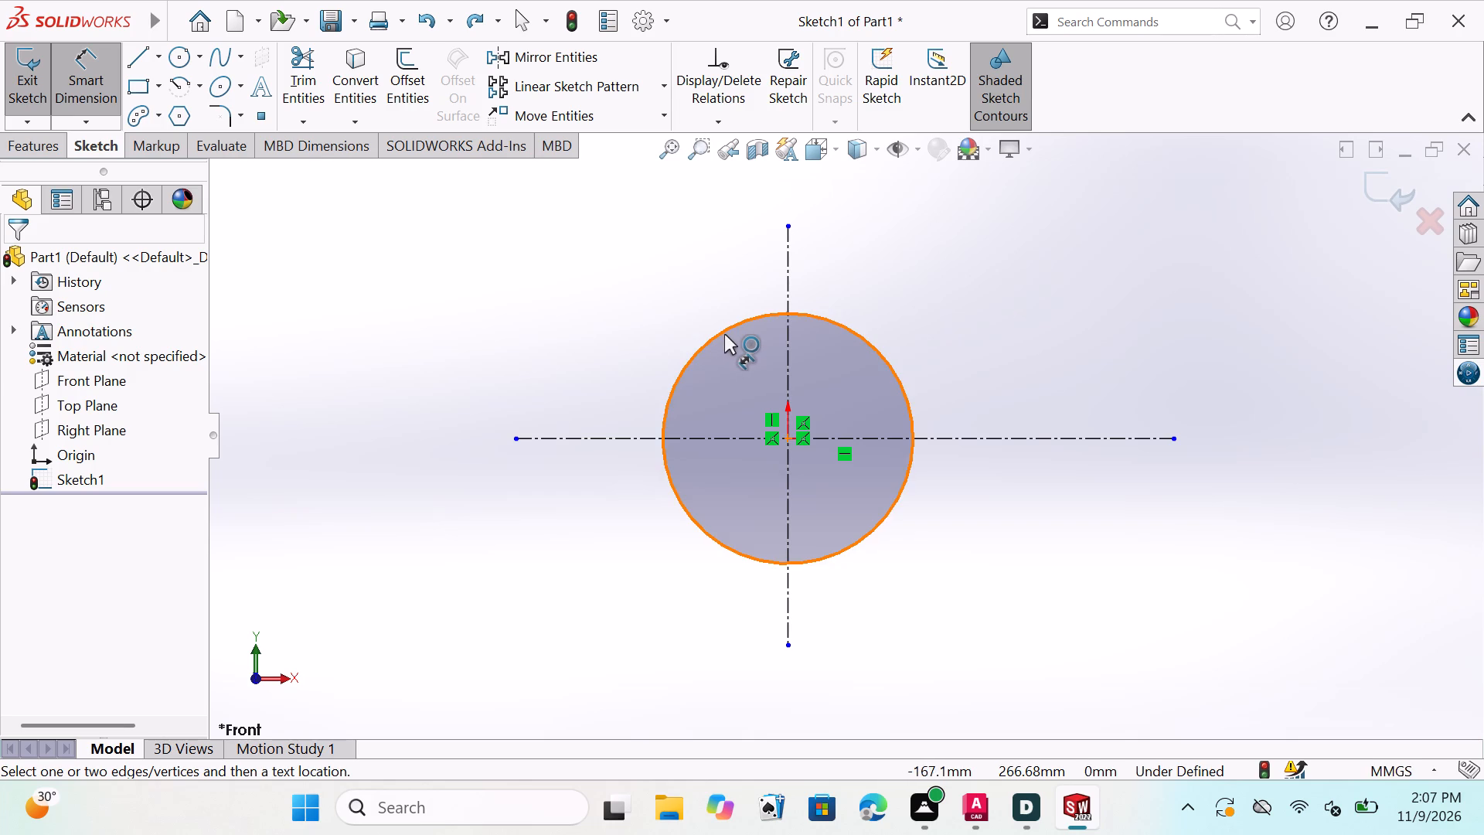
click(725, 334)
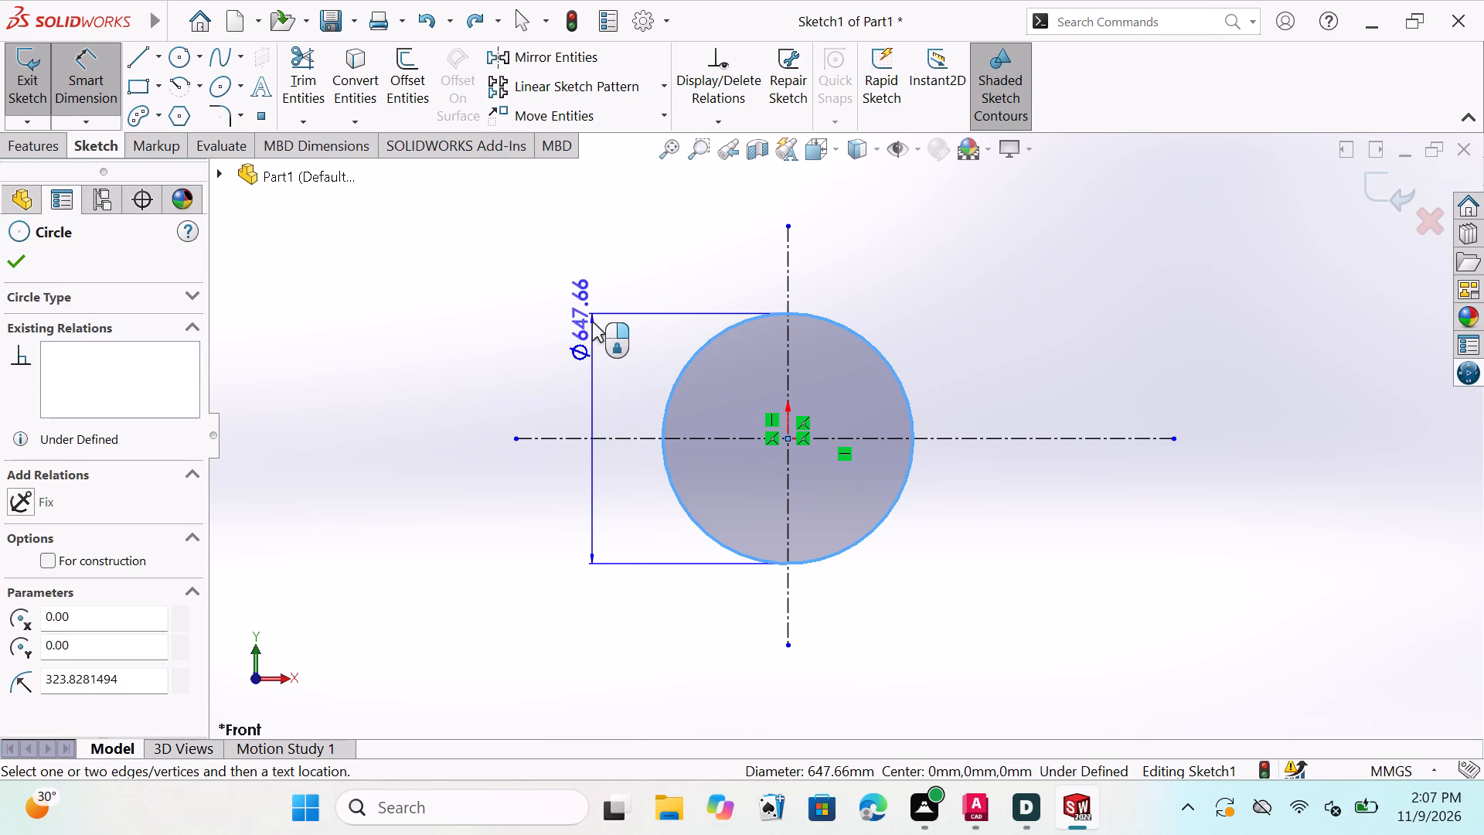
click(592, 321)
click(603, 348)
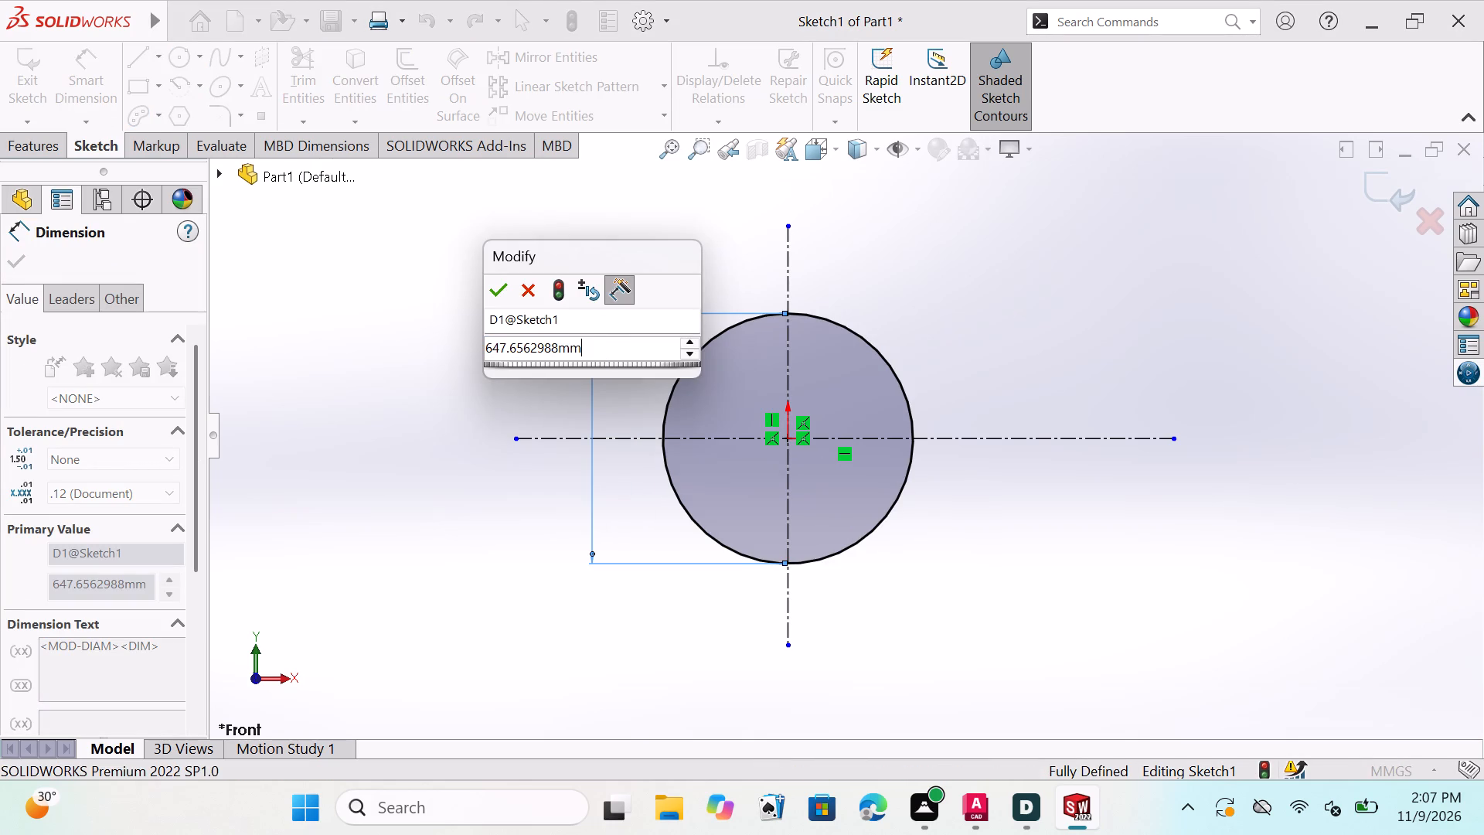
key(BackSpace)
key(BackSpace)
key(BackSpace)
key(BackSpace)
key(BackSpace)
key(BackSpace)
key(BackSpace)
key(BackSpace)
key(BackSpace)
key(BackSpace)
key(BackSpace)
key(BackSpace)
key(BackSpace)
key(BackSpace)
key(BackSpace)
key(BackSpace)
key(BackSpace)
key(BackSpace)
key(BackSpace)
key(BackSpace)
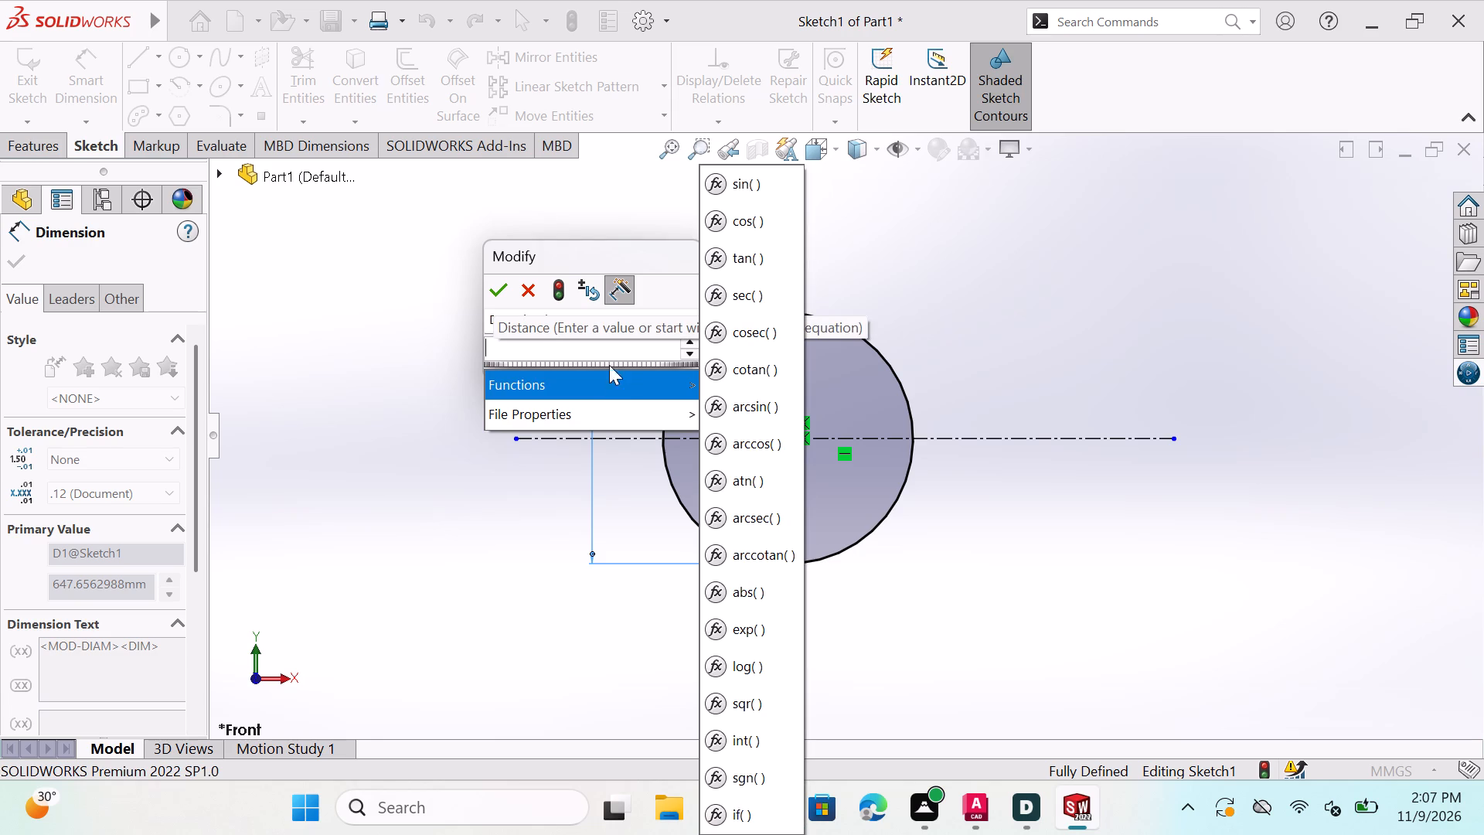
text(80)
click(500, 285)
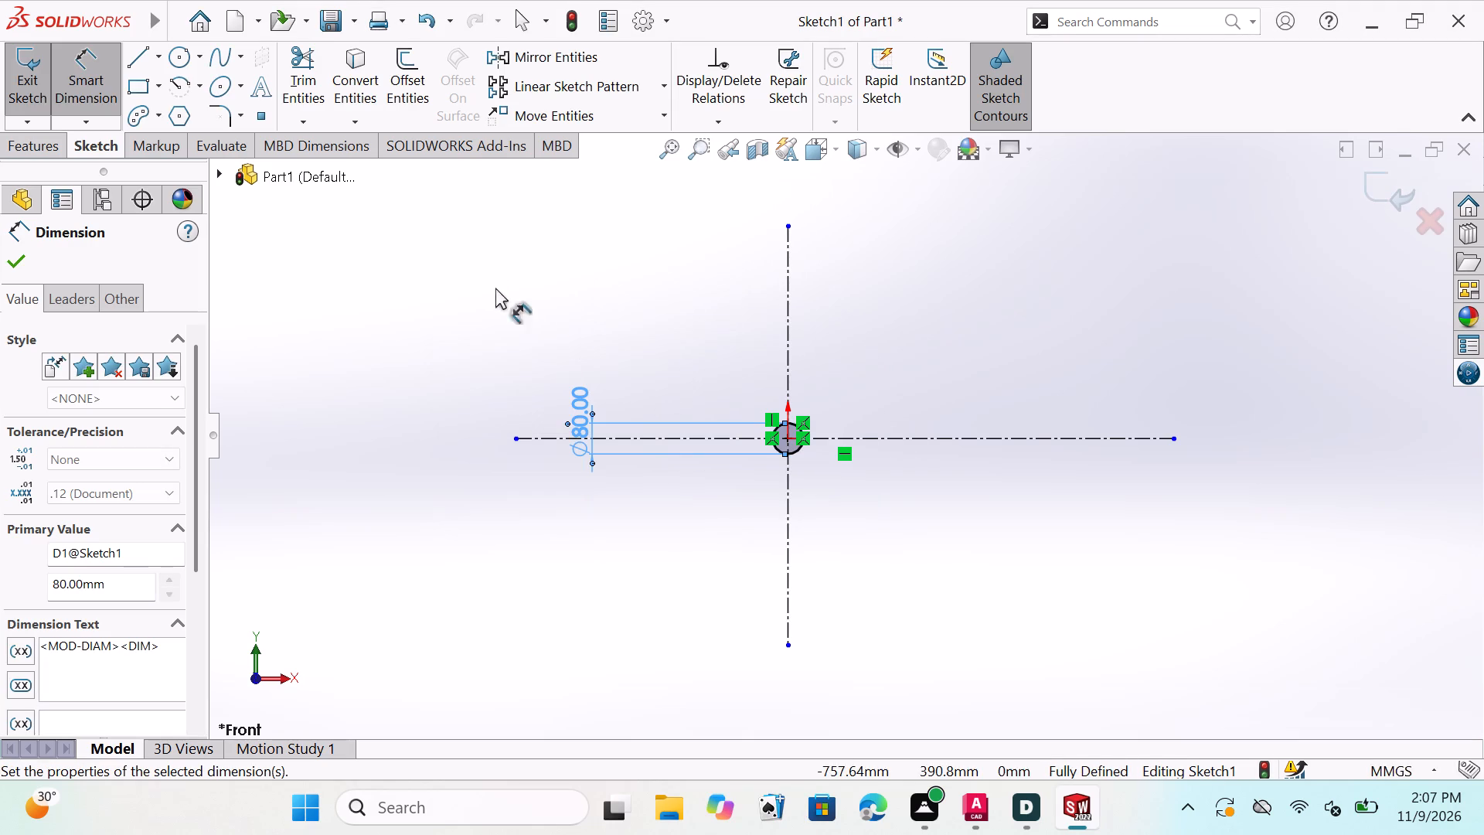
scroll(789, 431, down, 3)
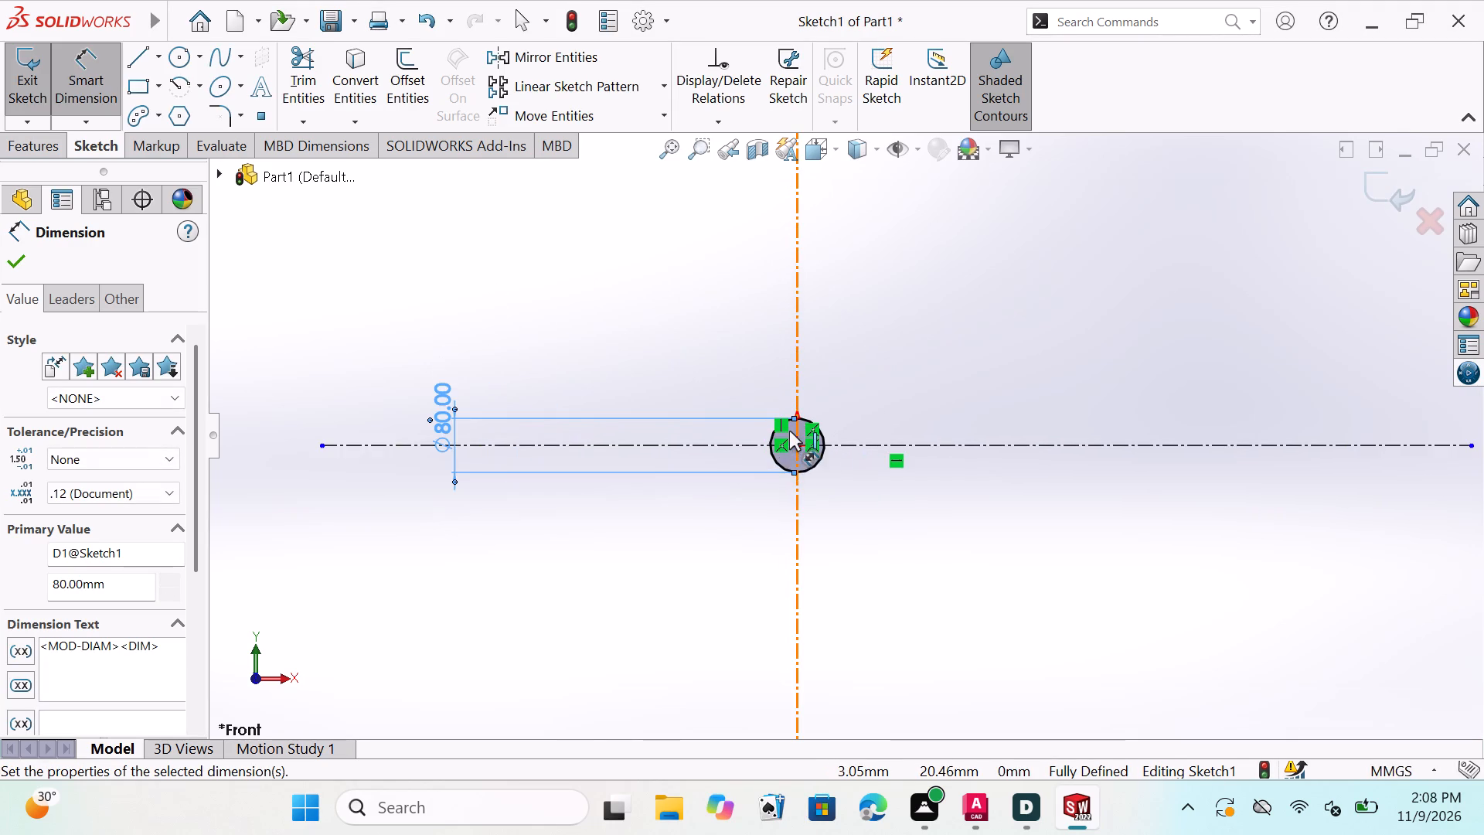
scroll(793, 432, down, 3)
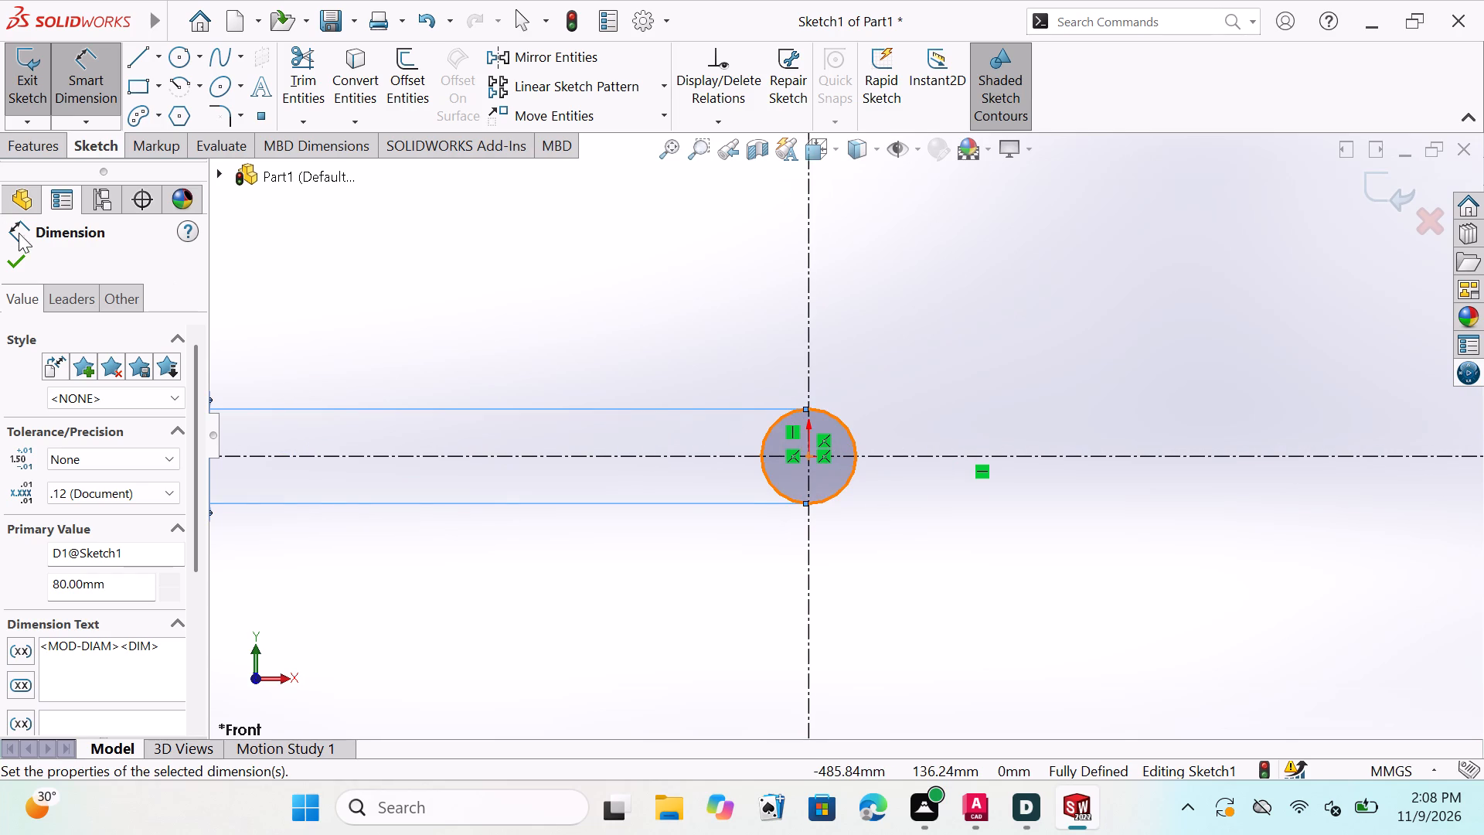
click(26, 259)
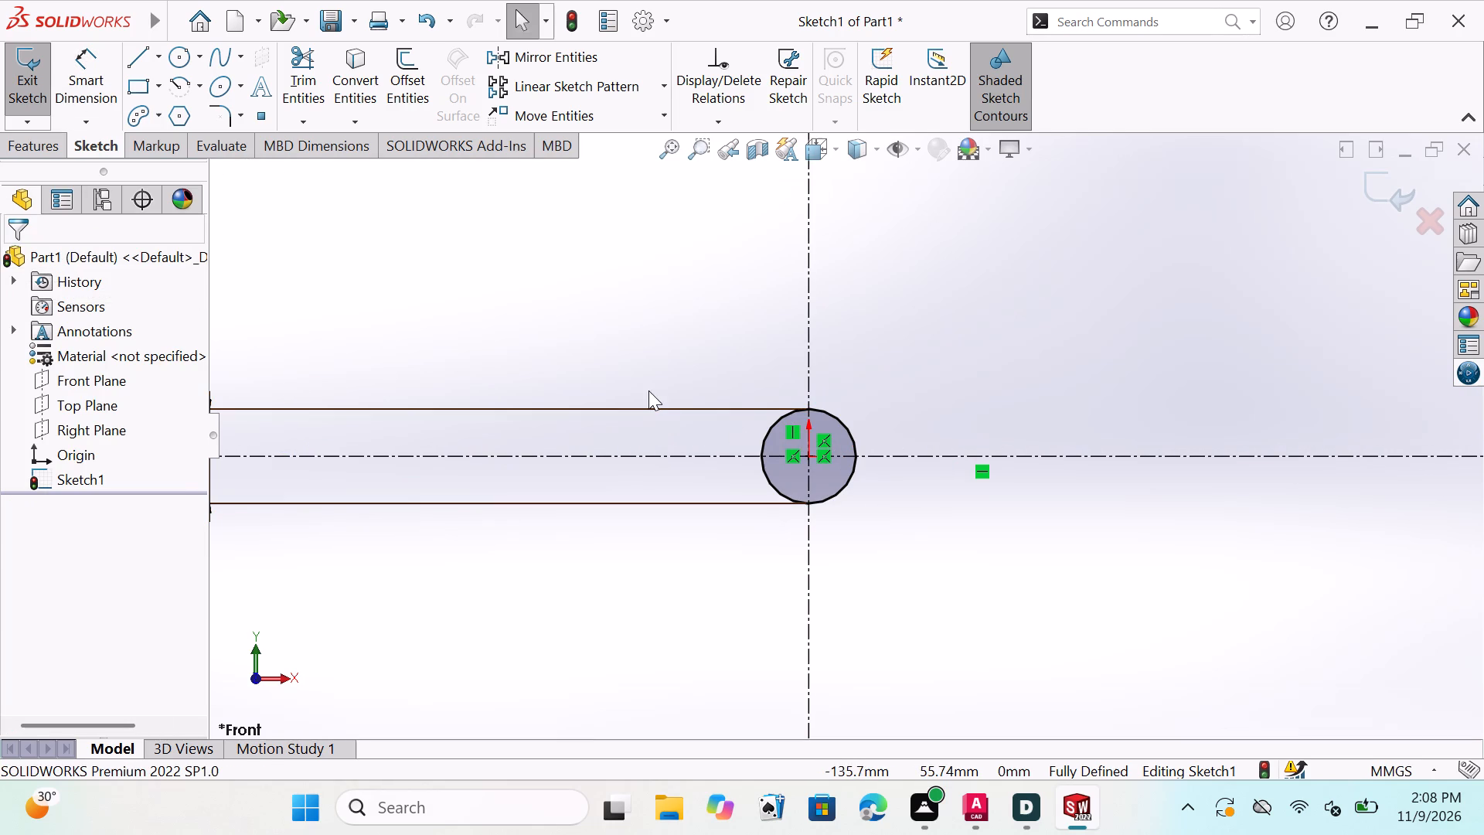
key(Escape)
key(Escape)
key(Escape)
key(Escape)
key(Escape)
key(Escape)
key(Escape)
key(Escape)
key(Escape)
scroll(880, 454, down, 3)
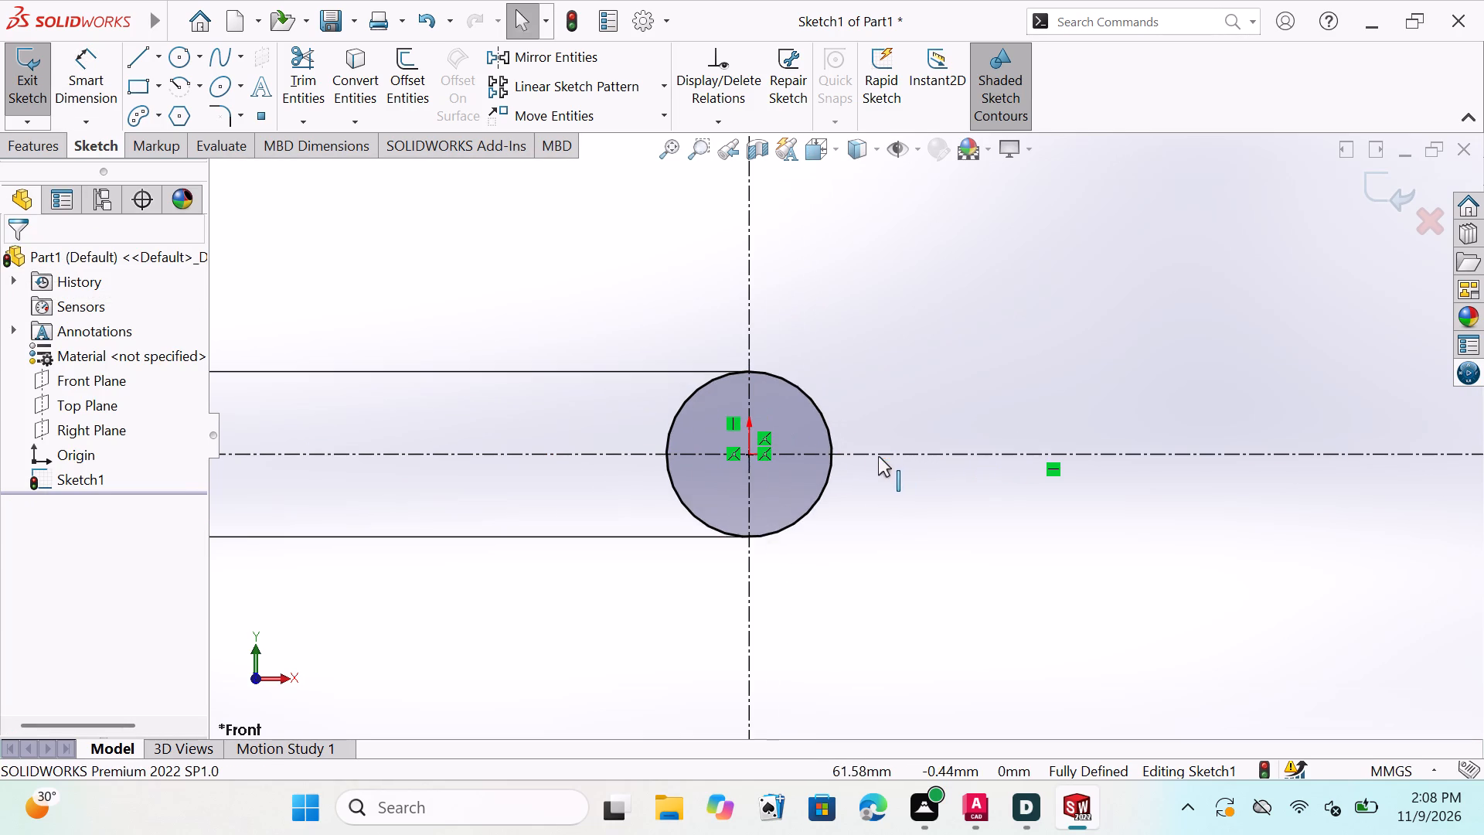
scroll(854, 470, down, 2)
key(Escape)
scroll(836, 502, down, 1)
key(Escape)
key(Escape)
key(Escape)
key(Escape)
key(Escape)
key(Escape)
key(Escape)
key(Escape)
key(Escape)
key(Escape)
key(Escape)
key(Escape)
key(Escape)
key(Escape)
key(Escape)
key(Escape)
key(Escape)
key(Escape)
key(Escape)
key(Escape)
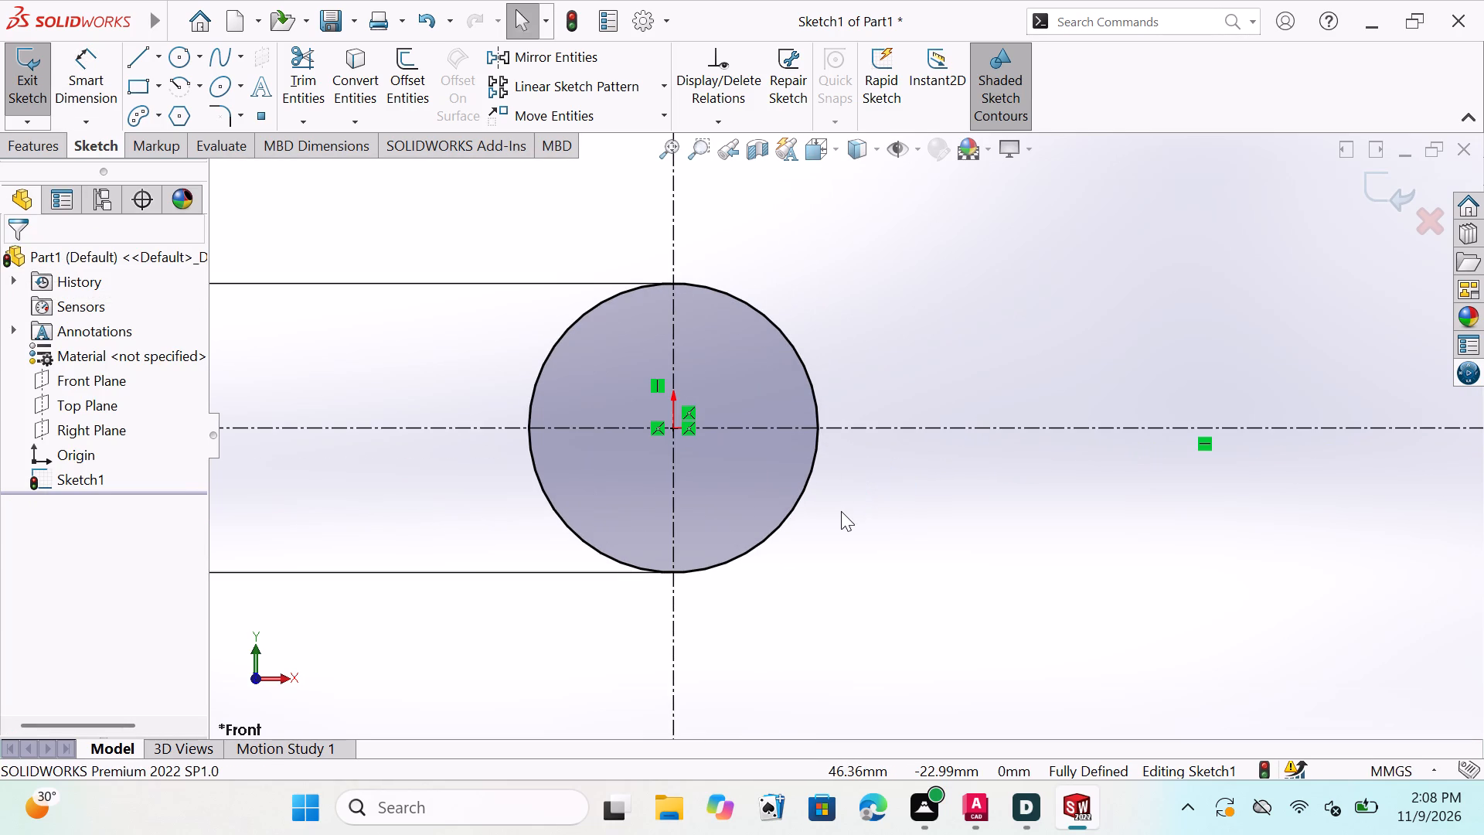
key(Escape)
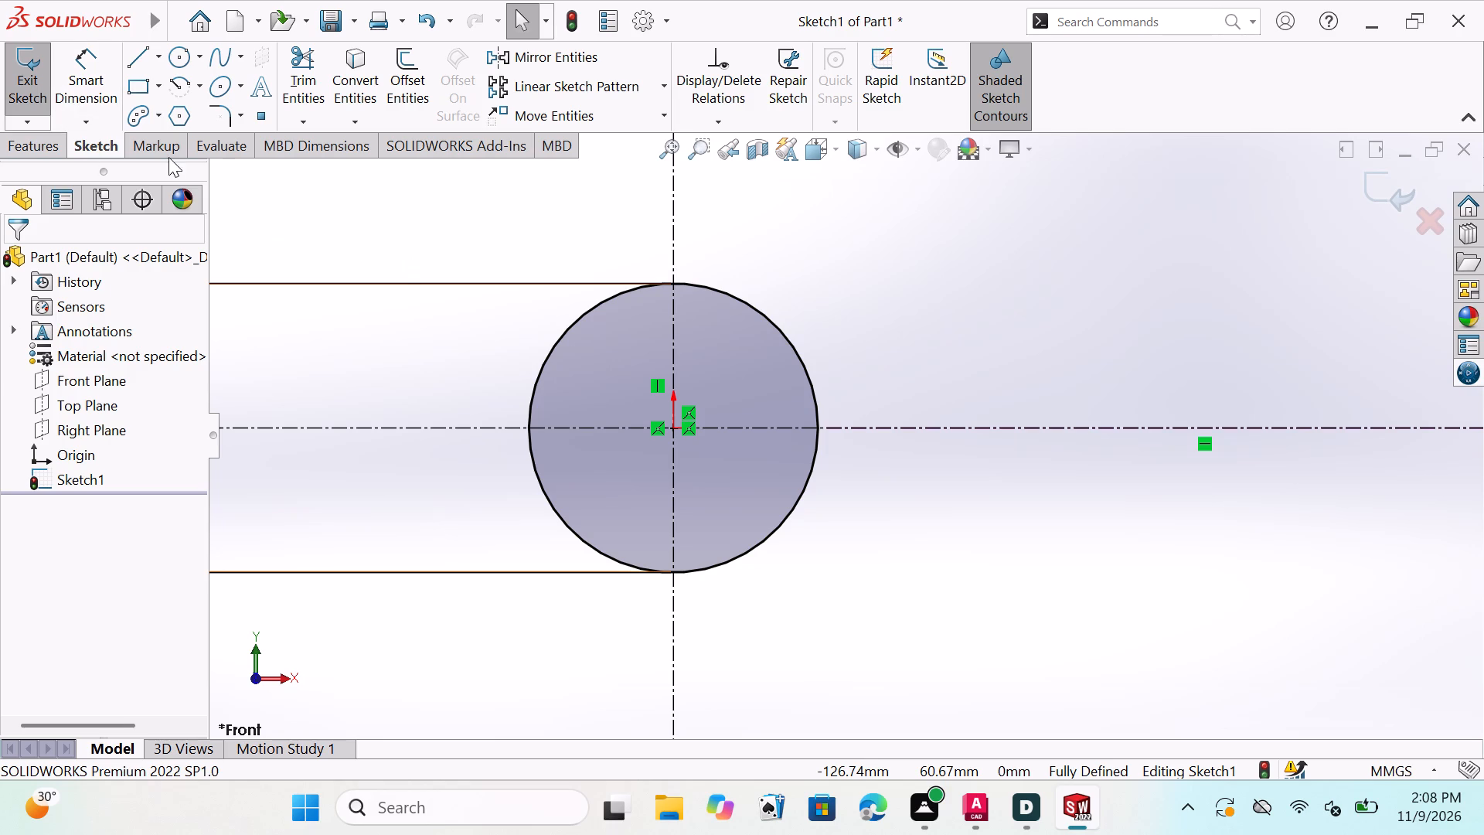
key(Escape)
key(Escape)
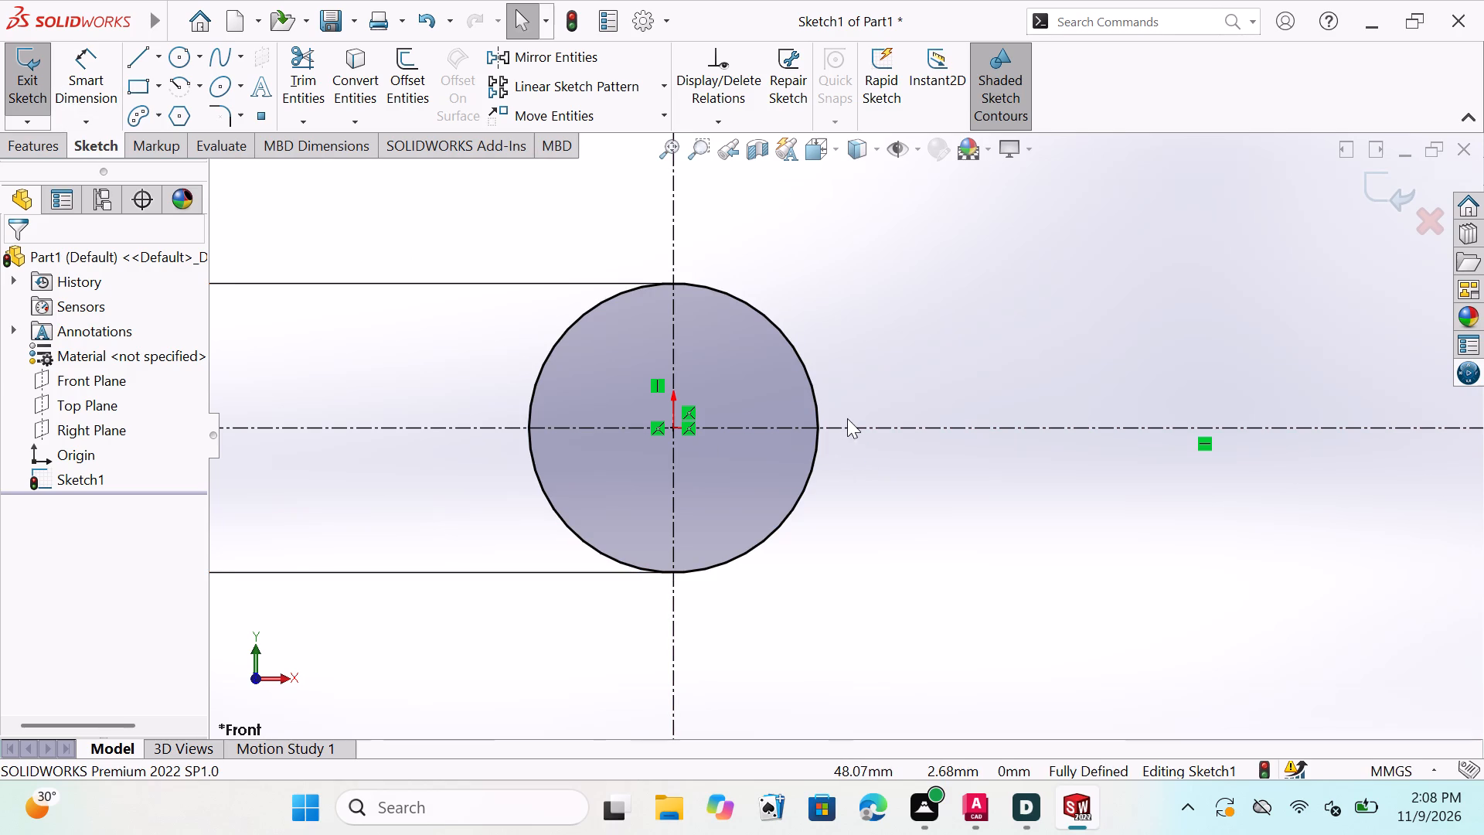
key(Escape)
key(Escape)
key(Escape)
key(Escape)
key(Escape)
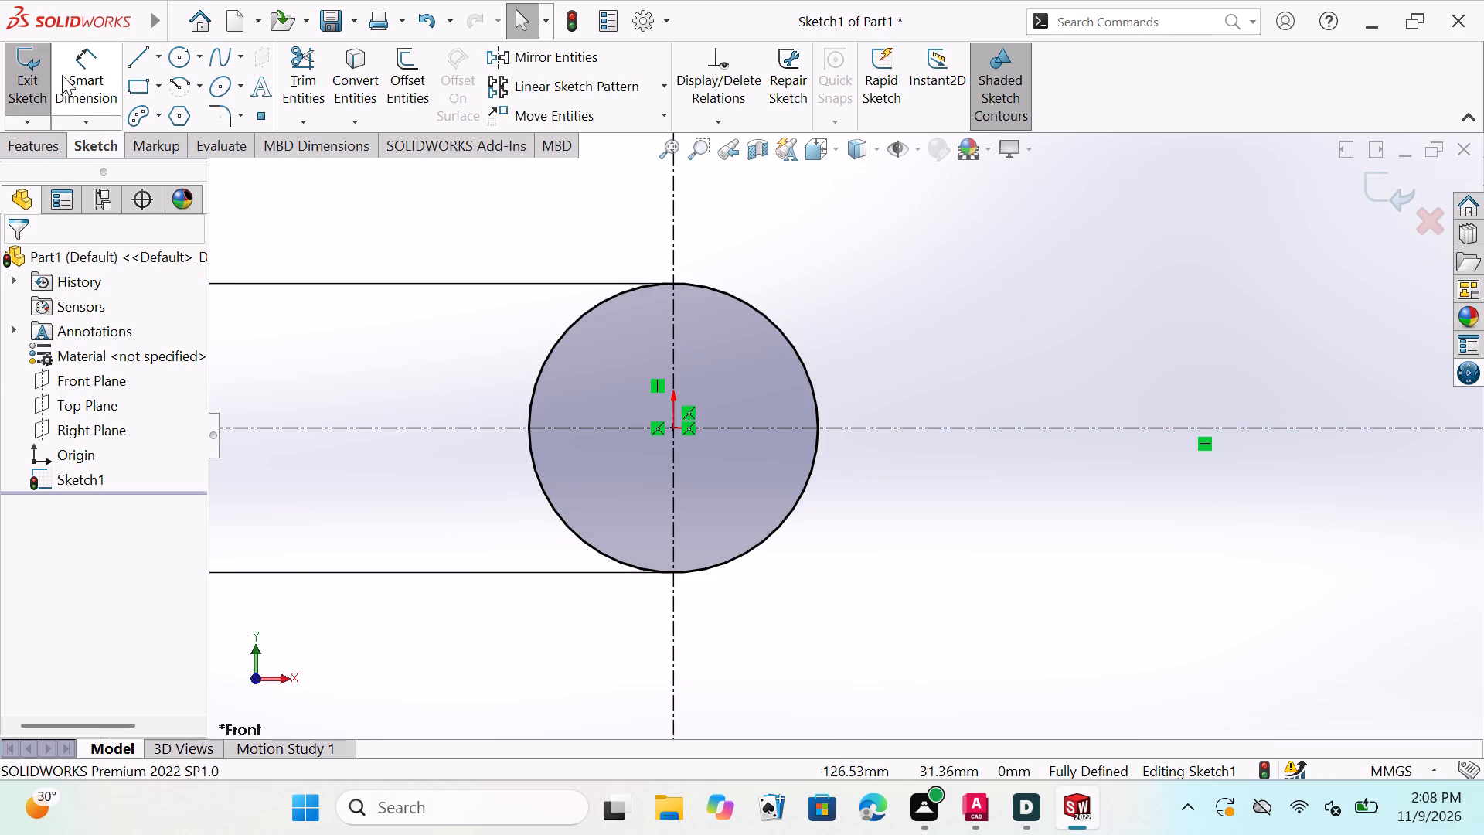
Extrude the 80 mm circle as a blind boss 20 mm deep in the reversed direction from the sketch plane.
click(43, 148)
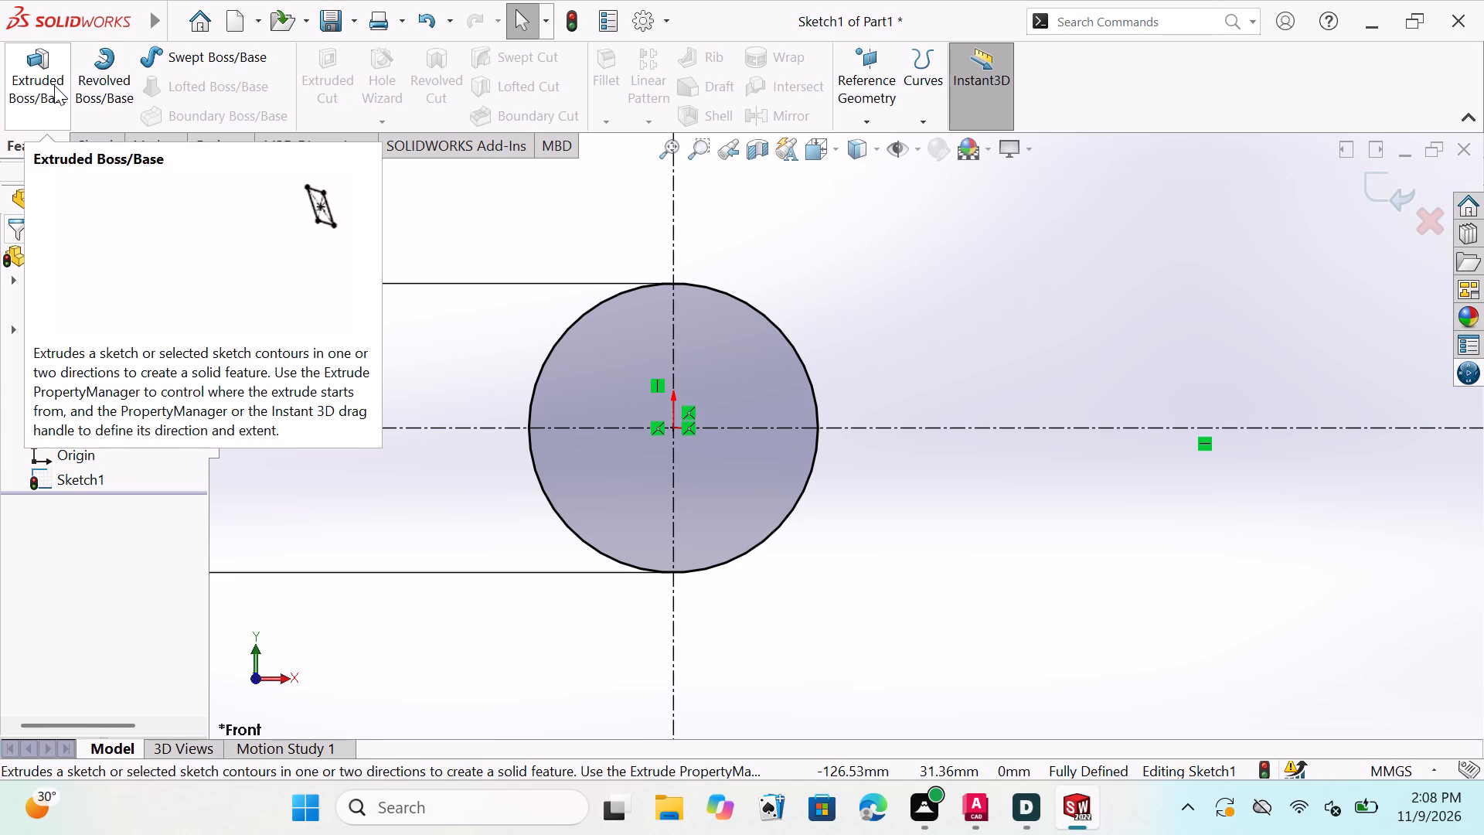
click(54, 85)
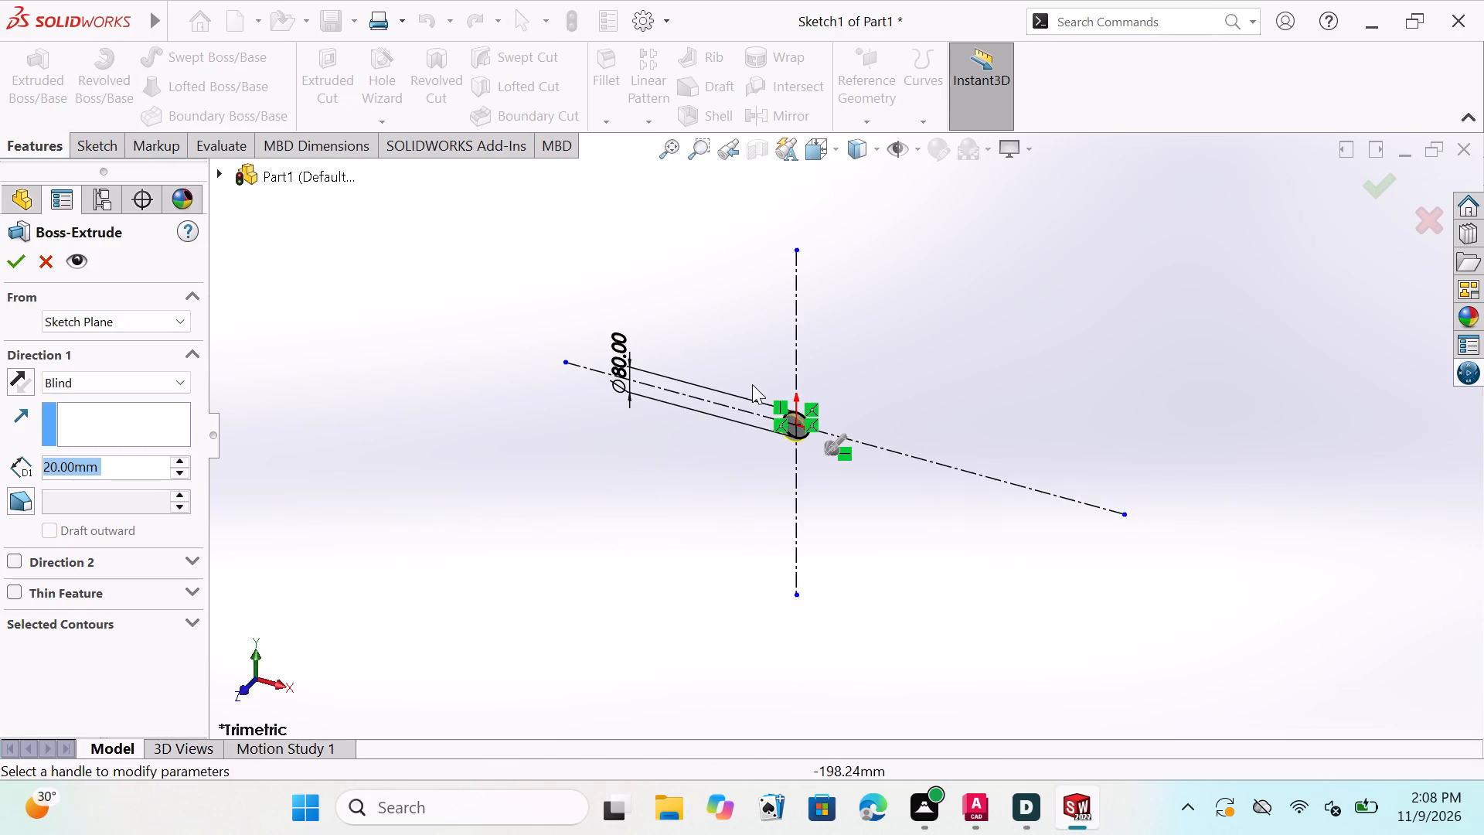
scroll(853, 441, down, 3)
scroll(795, 407, down, 5)
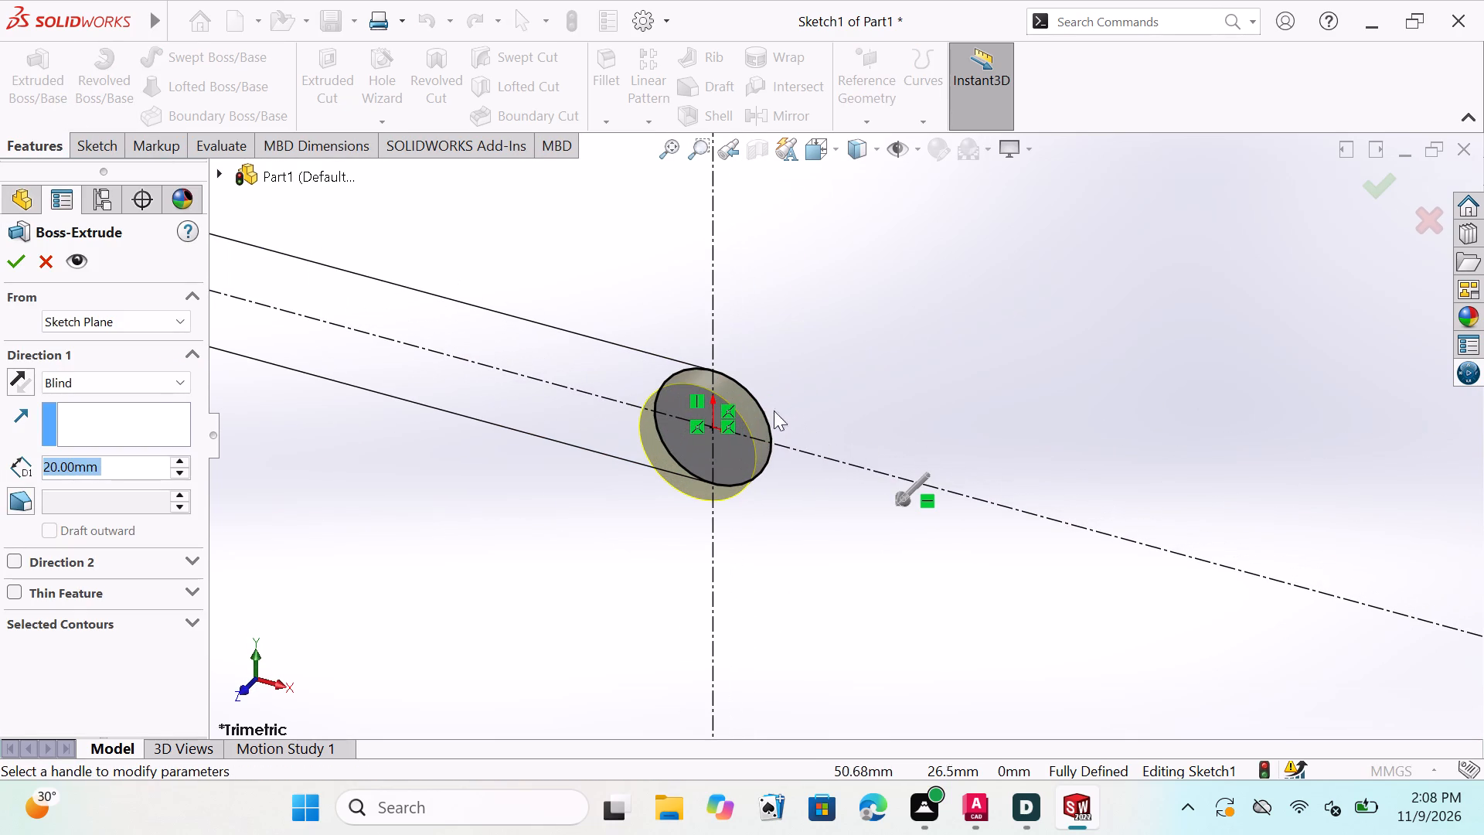
click(14, 372)
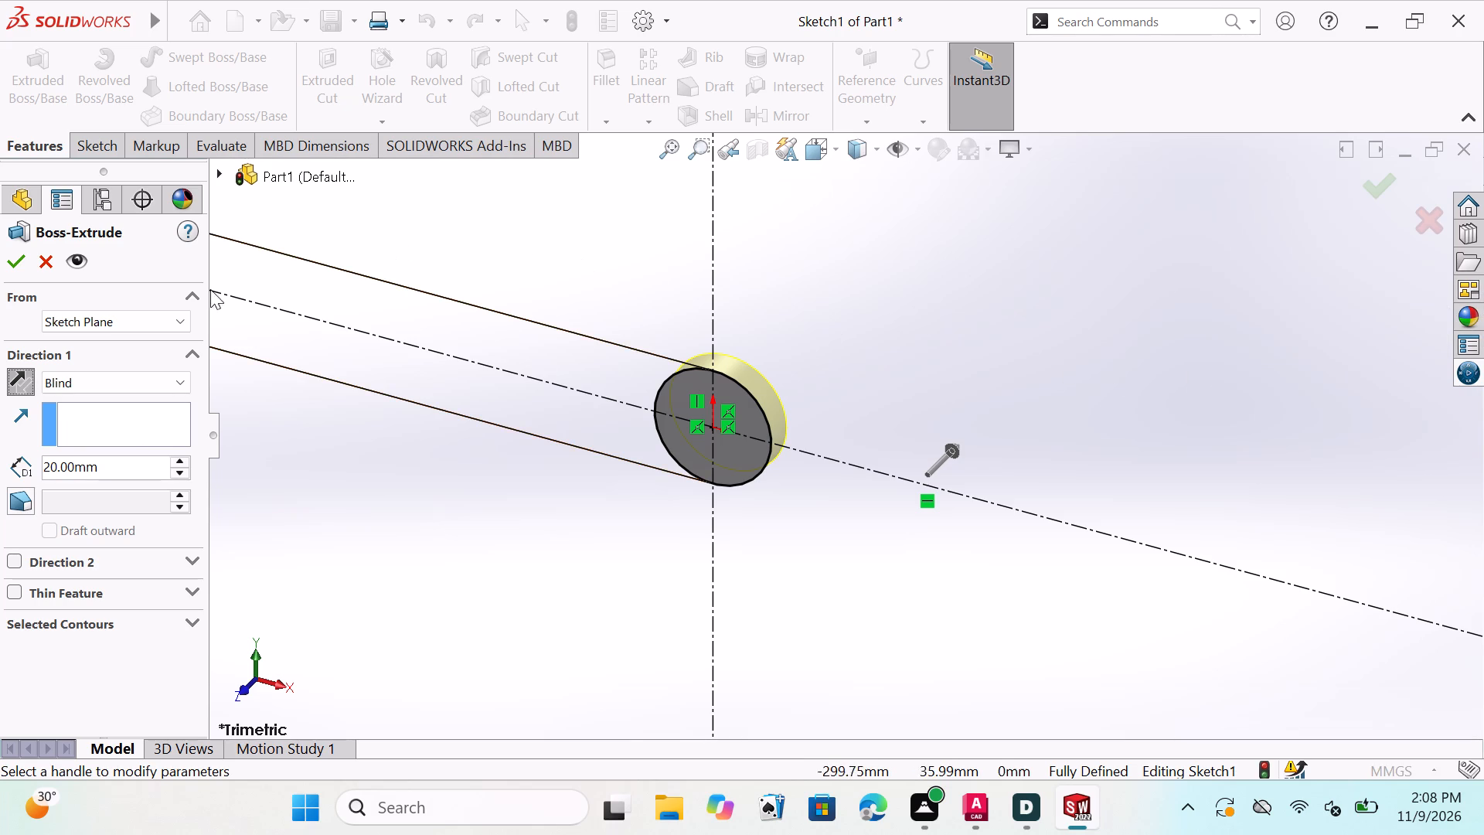
click(19, 256)
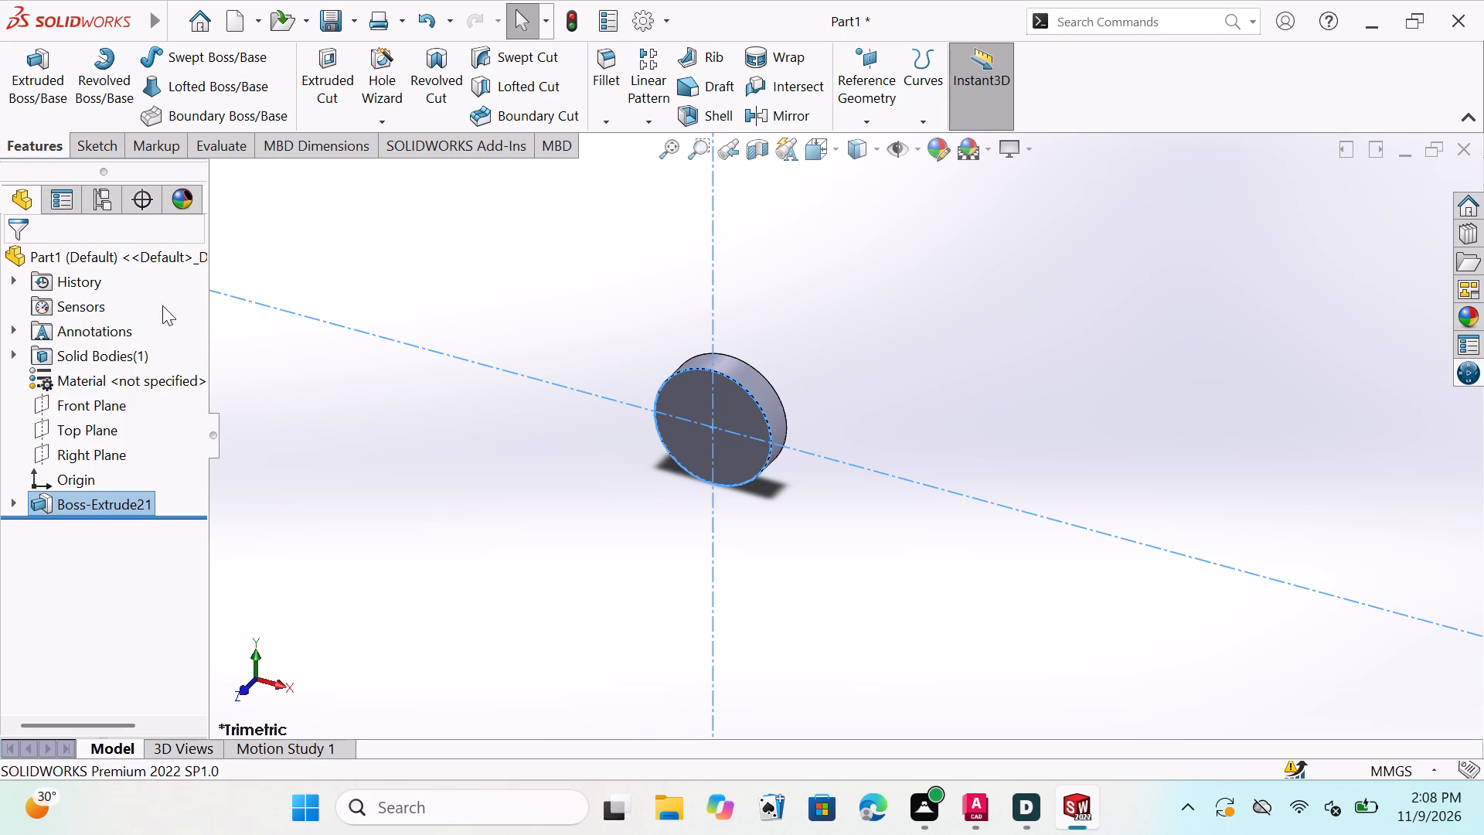
Sketch a circle of about 21.9 mm radius centred on the origin in a new sketch on the disc's front face.
click(125, 406)
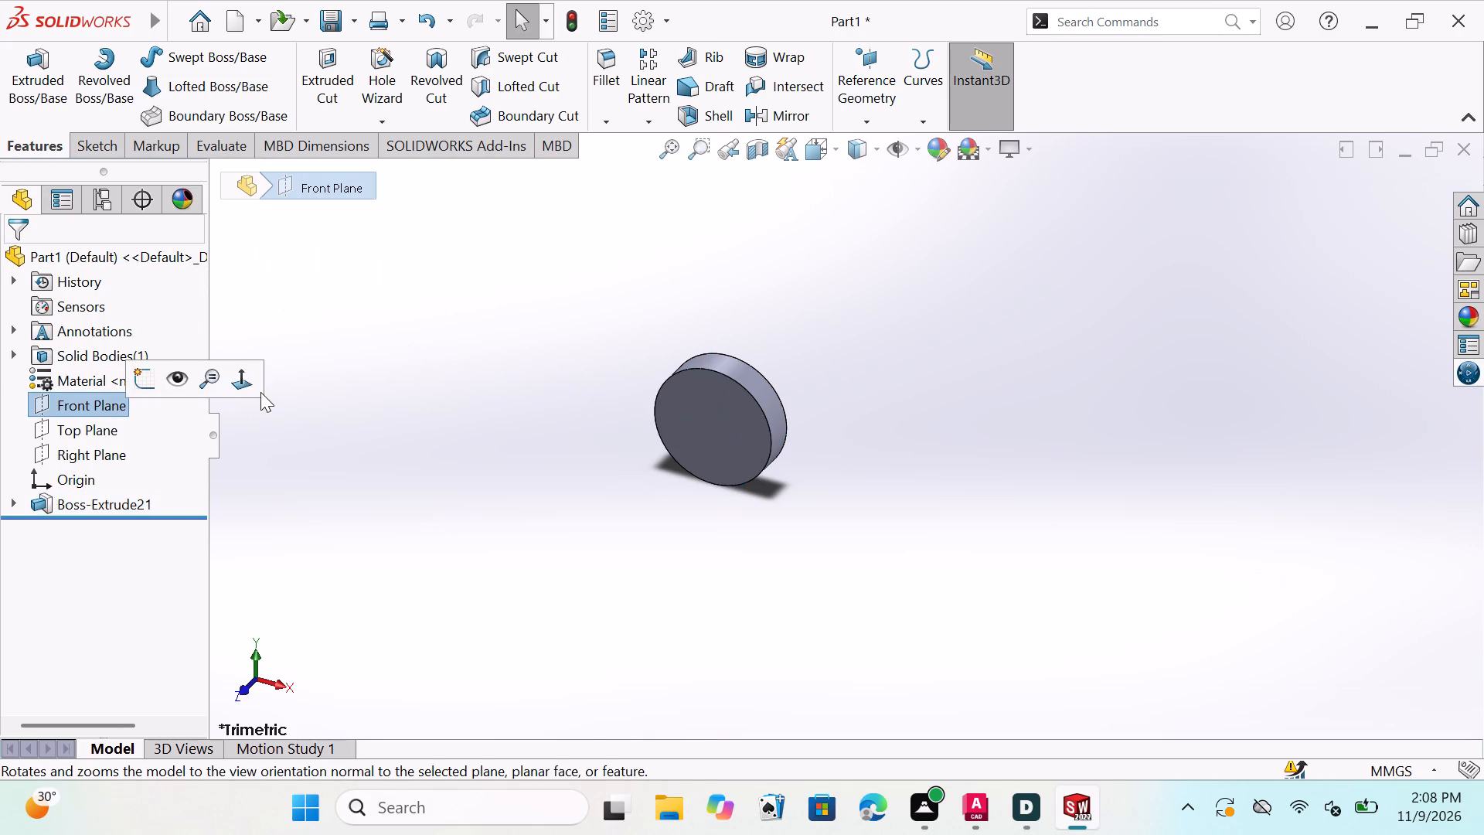
click(239, 370)
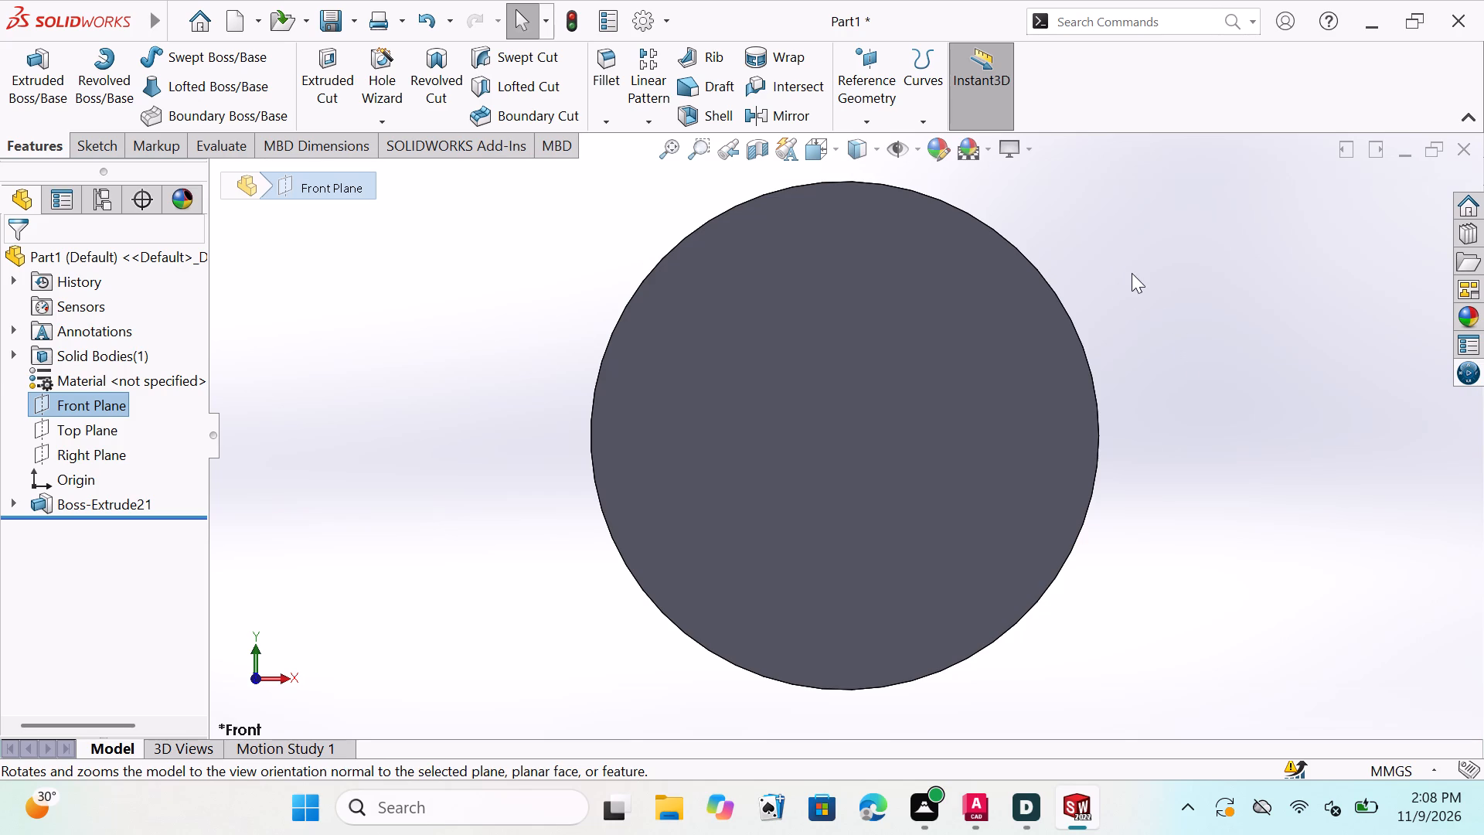
scroll(1150, 295, down, 1)
scroll(1153, 309, up, 2)
scroll(1122, 381, up, 1)
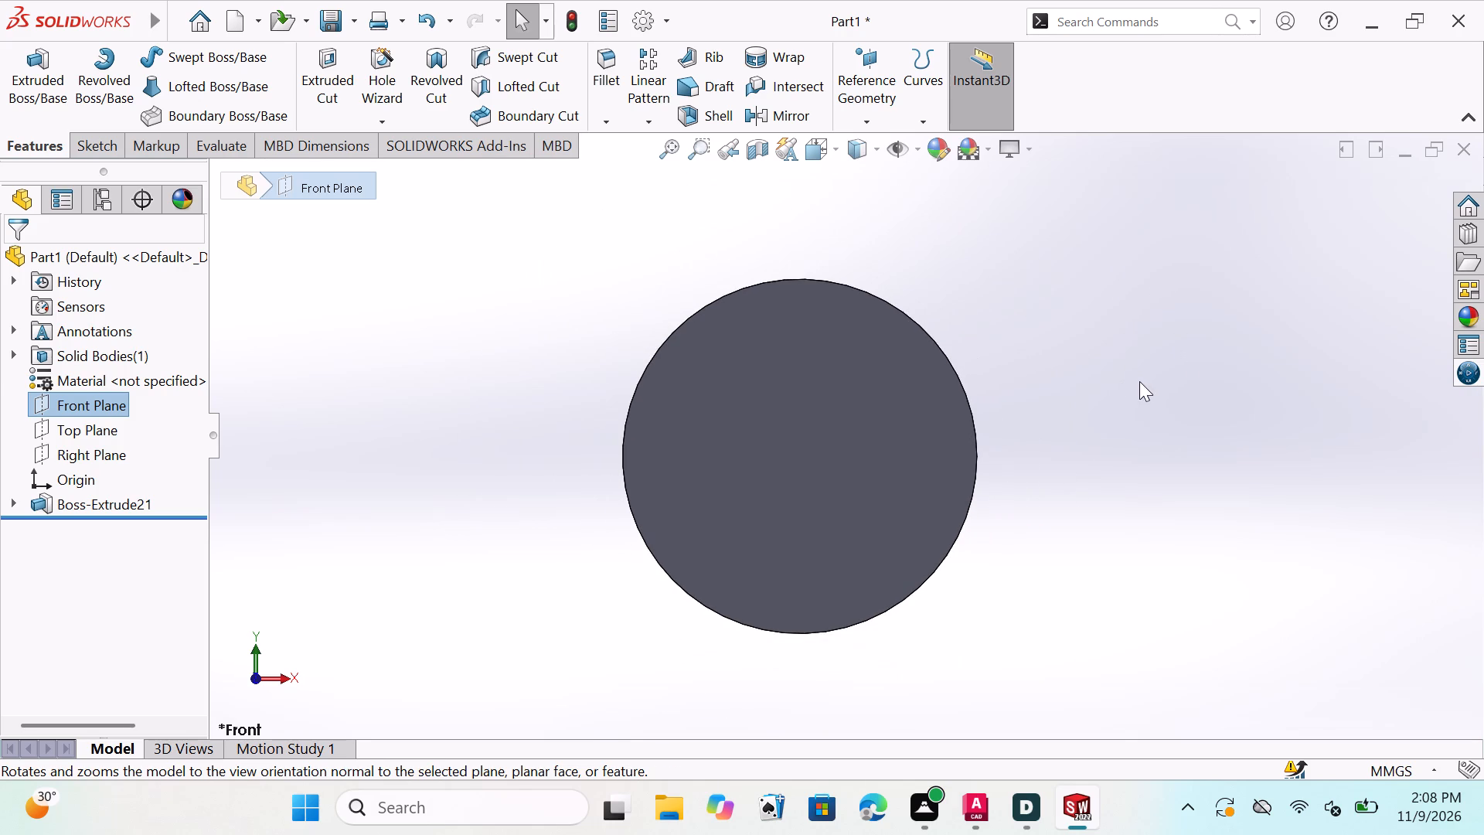
key(Escape)
key(Escape)
key(Escape)
key(Escape)
key(Escape)
key(Escape)
key(Escape)
key(Escape)
key(Escape)
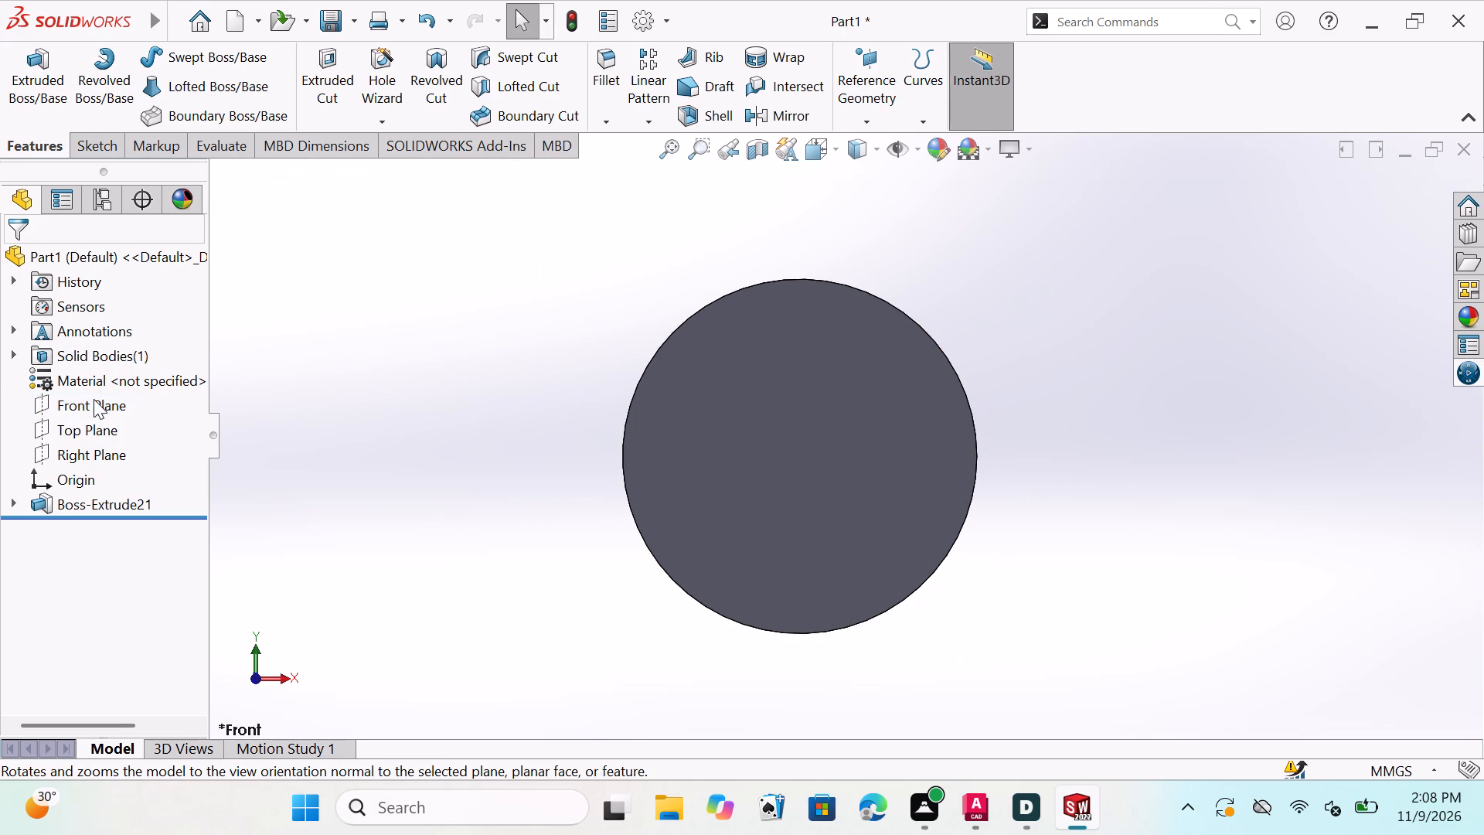
key(Escape)
key(Escape)
key(Escape)
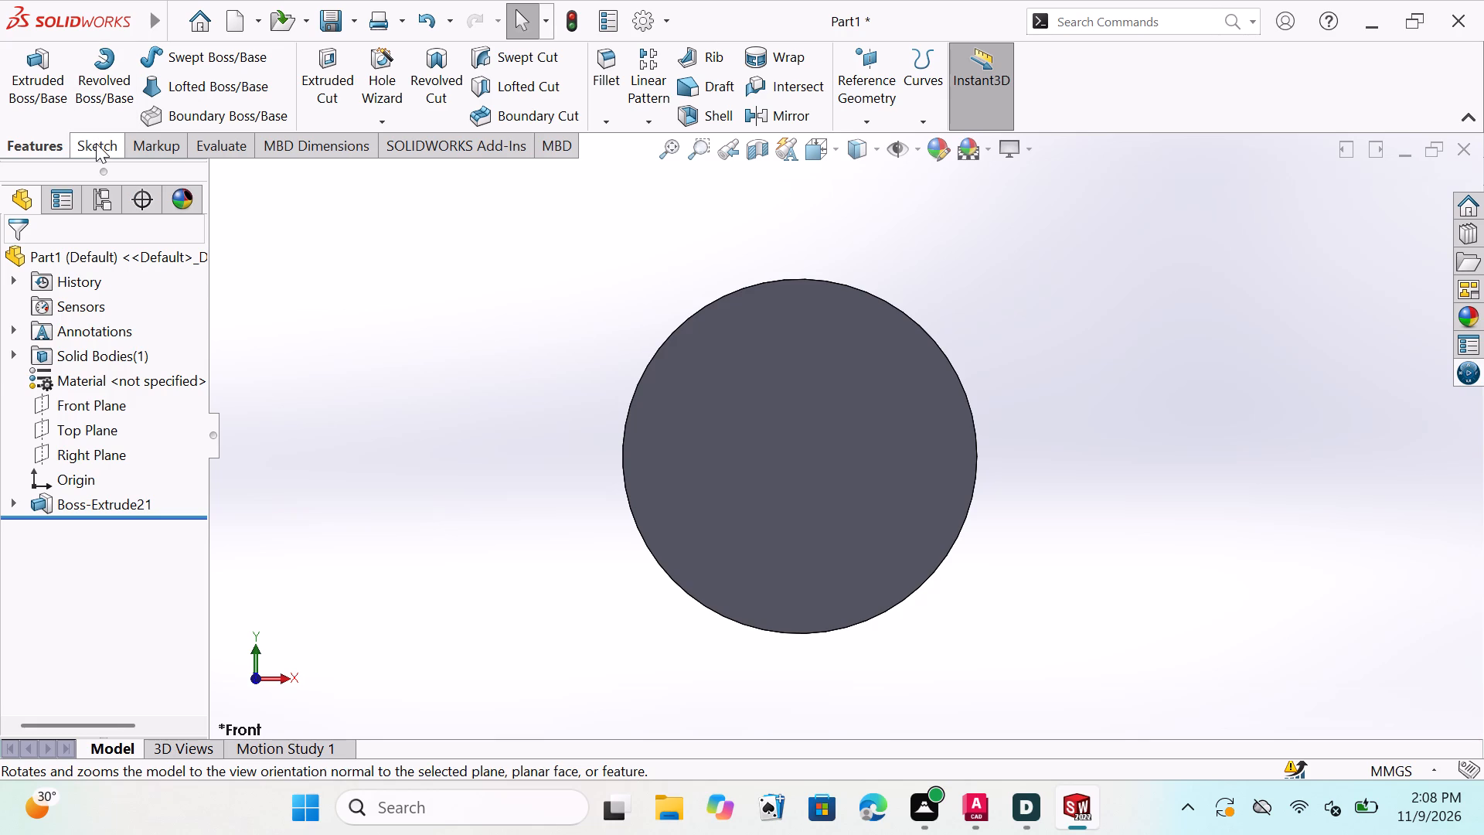
click(96, 145)
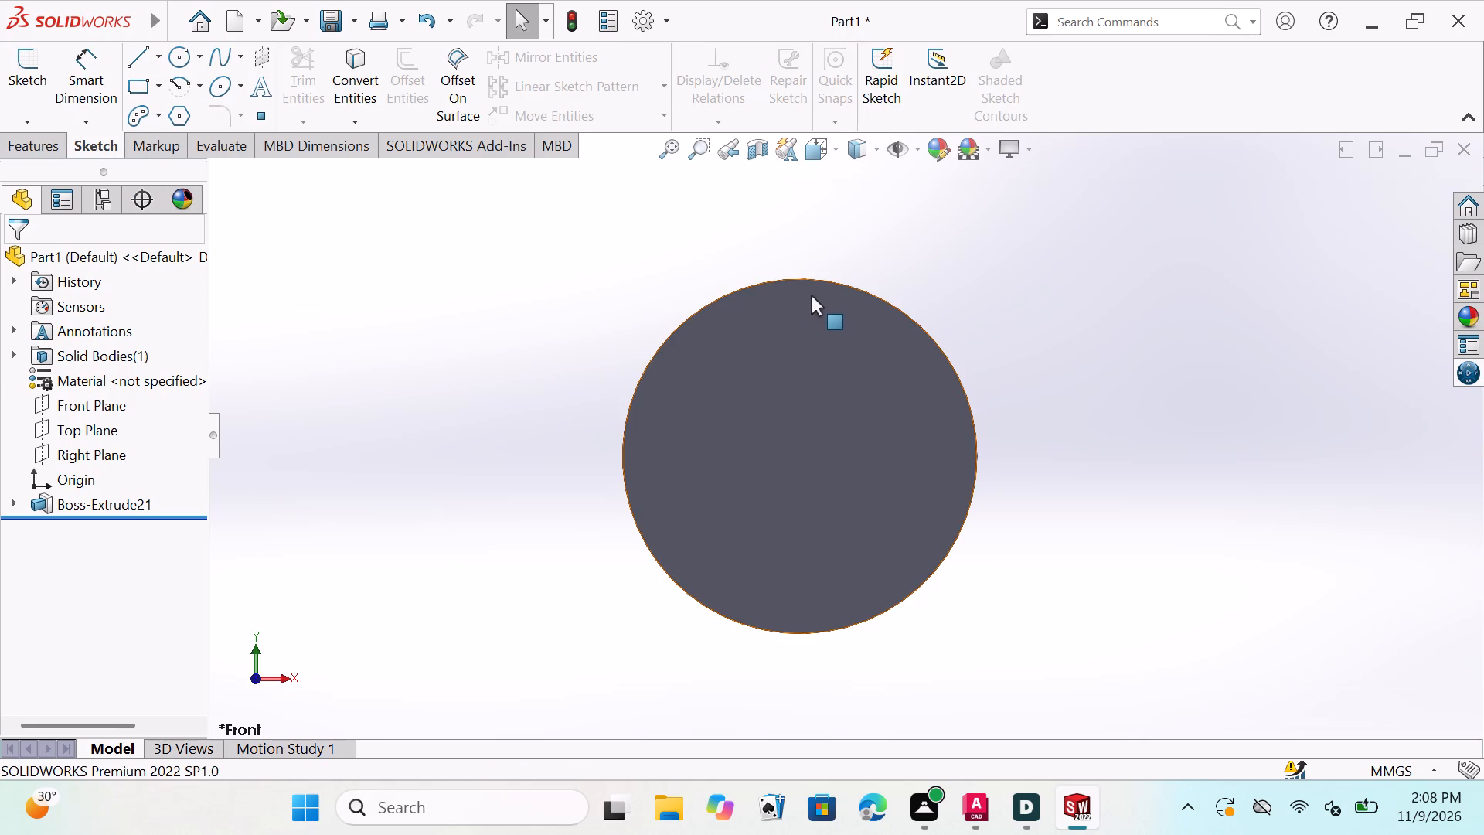
key(Escape)
key(Escape)
key(Escape)
key(Escape)
key(Escape)
key(Escape)
key(Escape)
key(Escape)
key(Escape)
key(Escape)
key(Escape)
key(Escape)
key(Escape)
key(Escape)
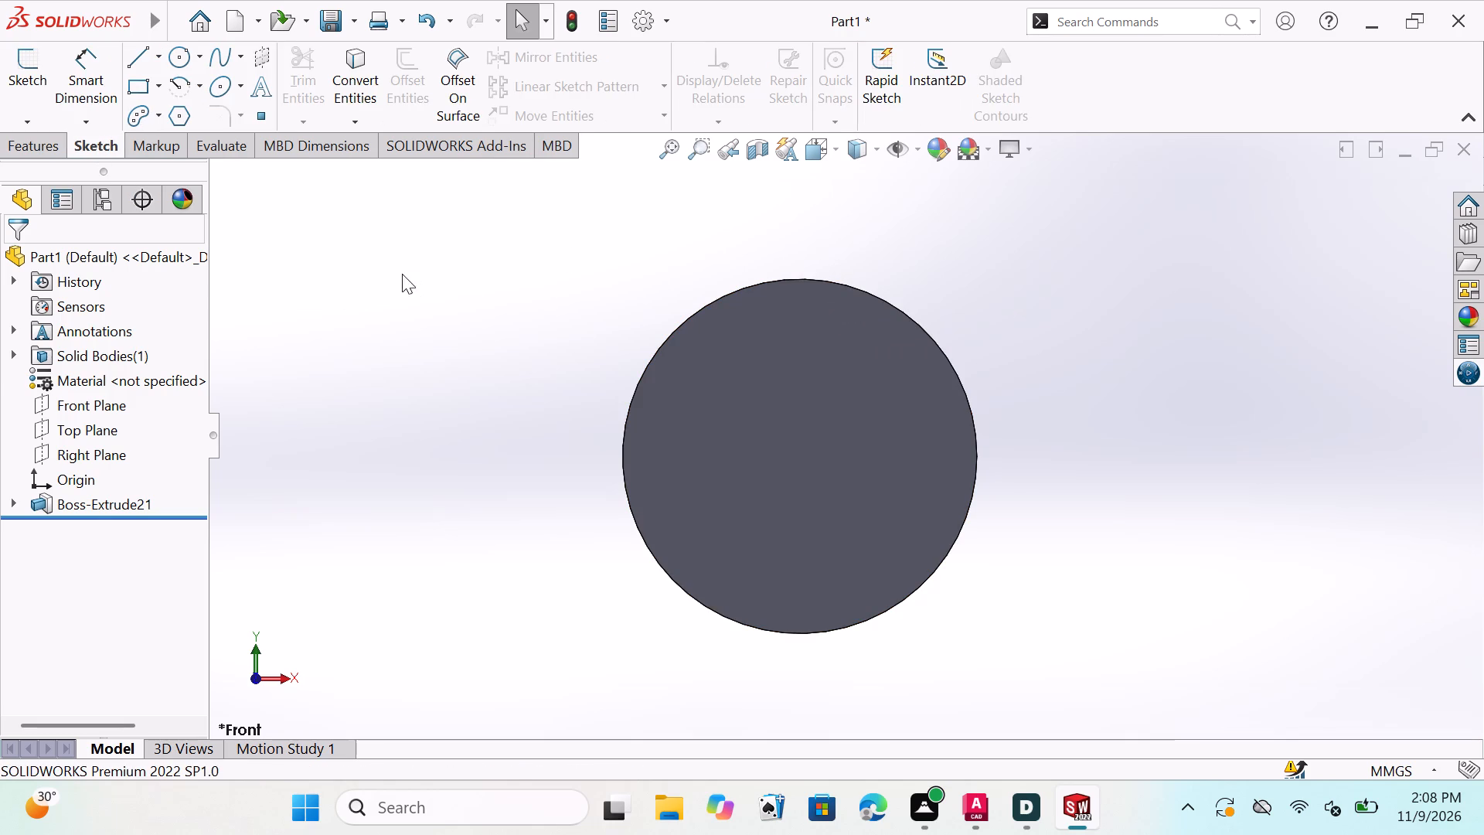
key(Escape)
key(Escape)
key(Escape)
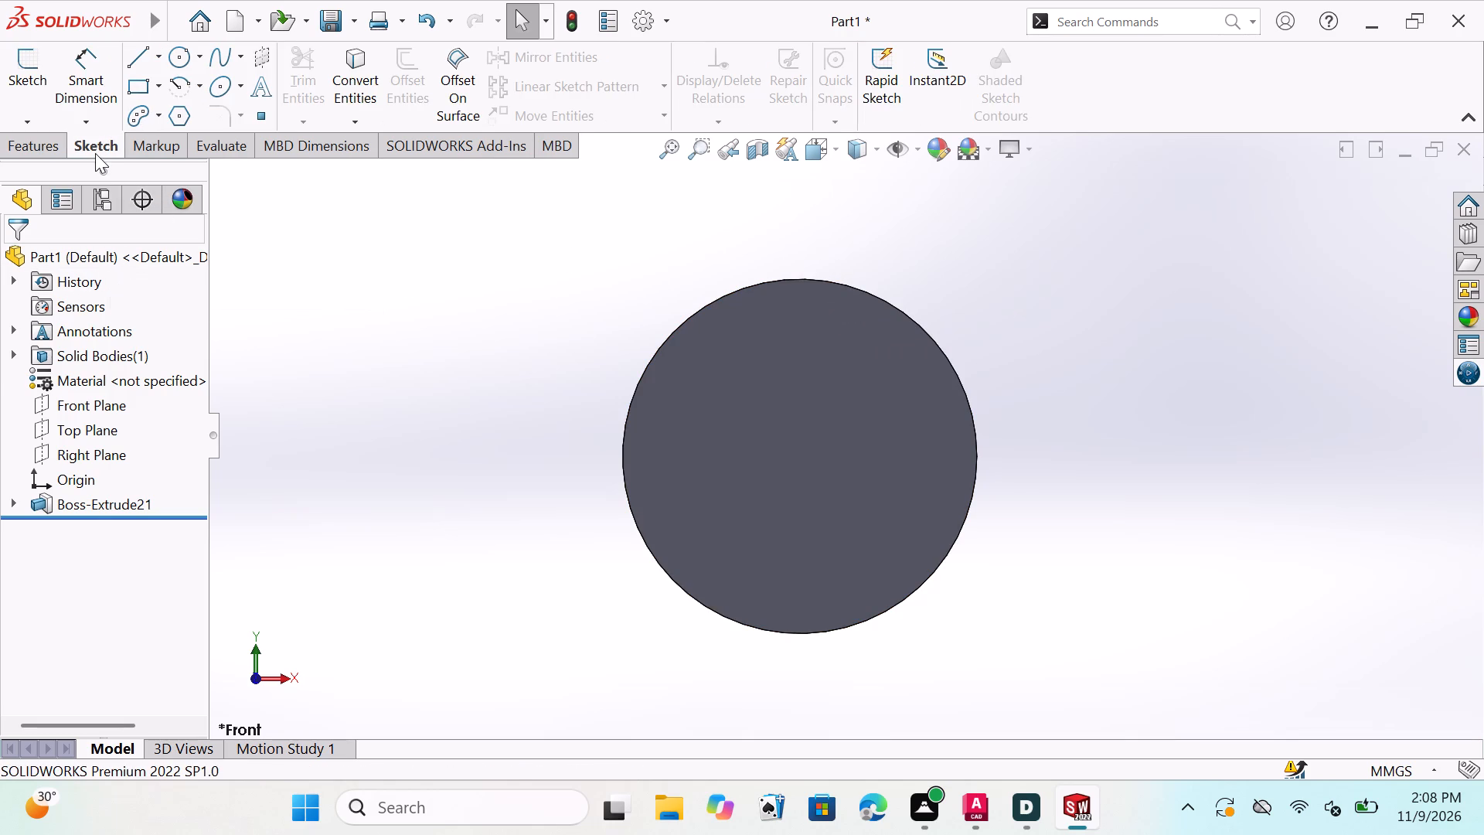
click(96, 141)
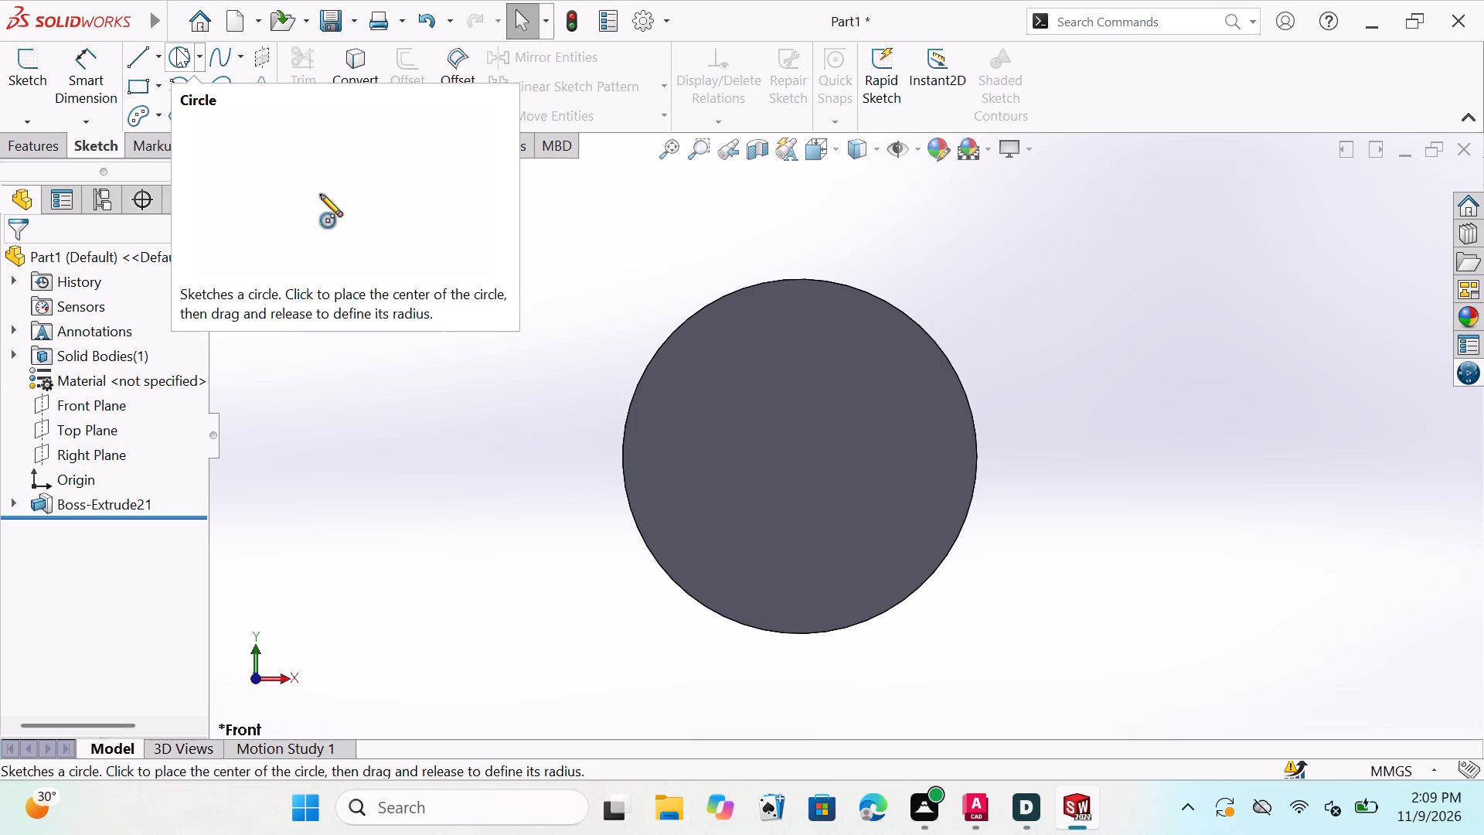
click(176, 47)
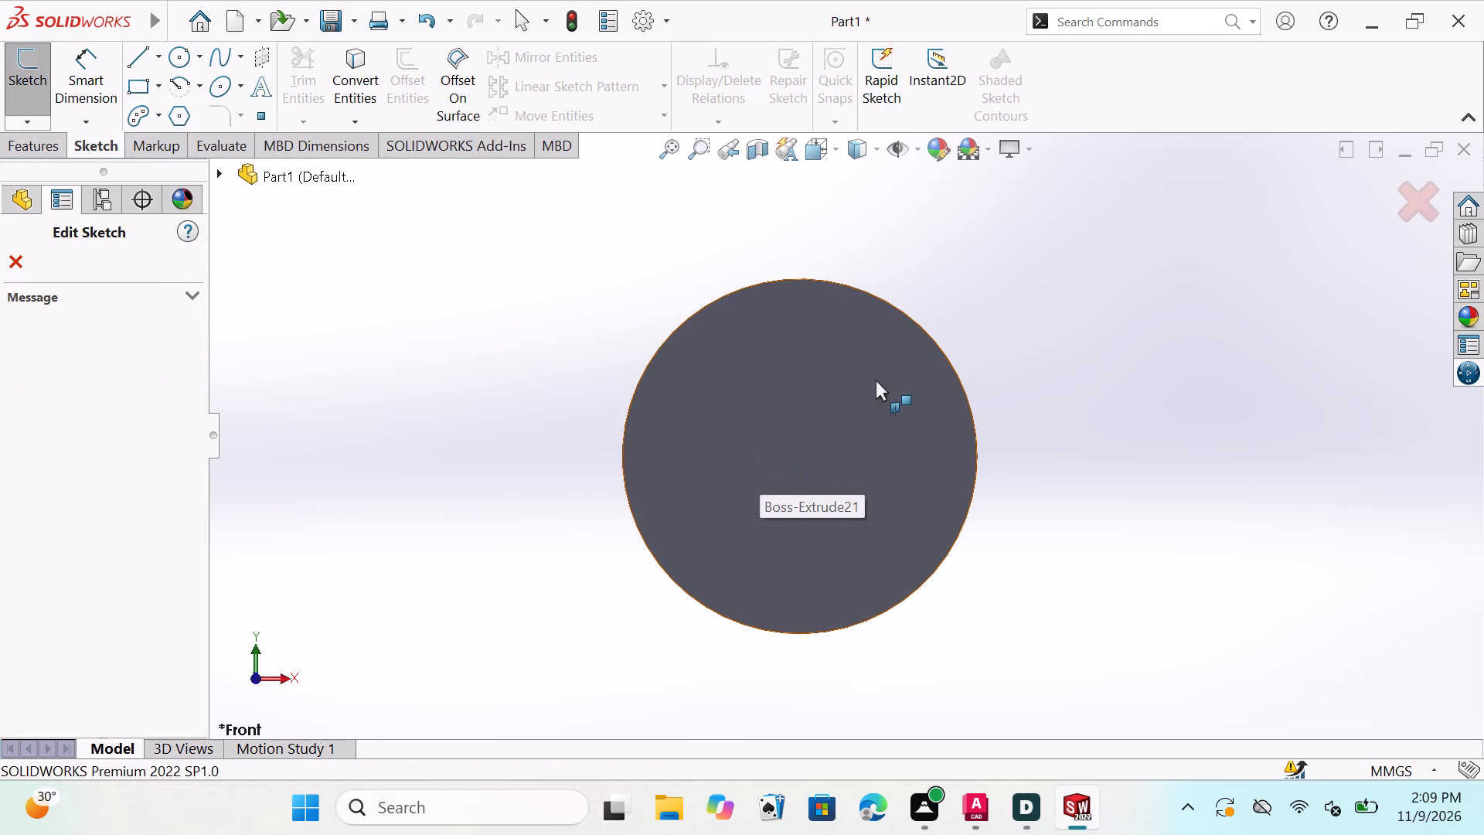
click(875, 380)
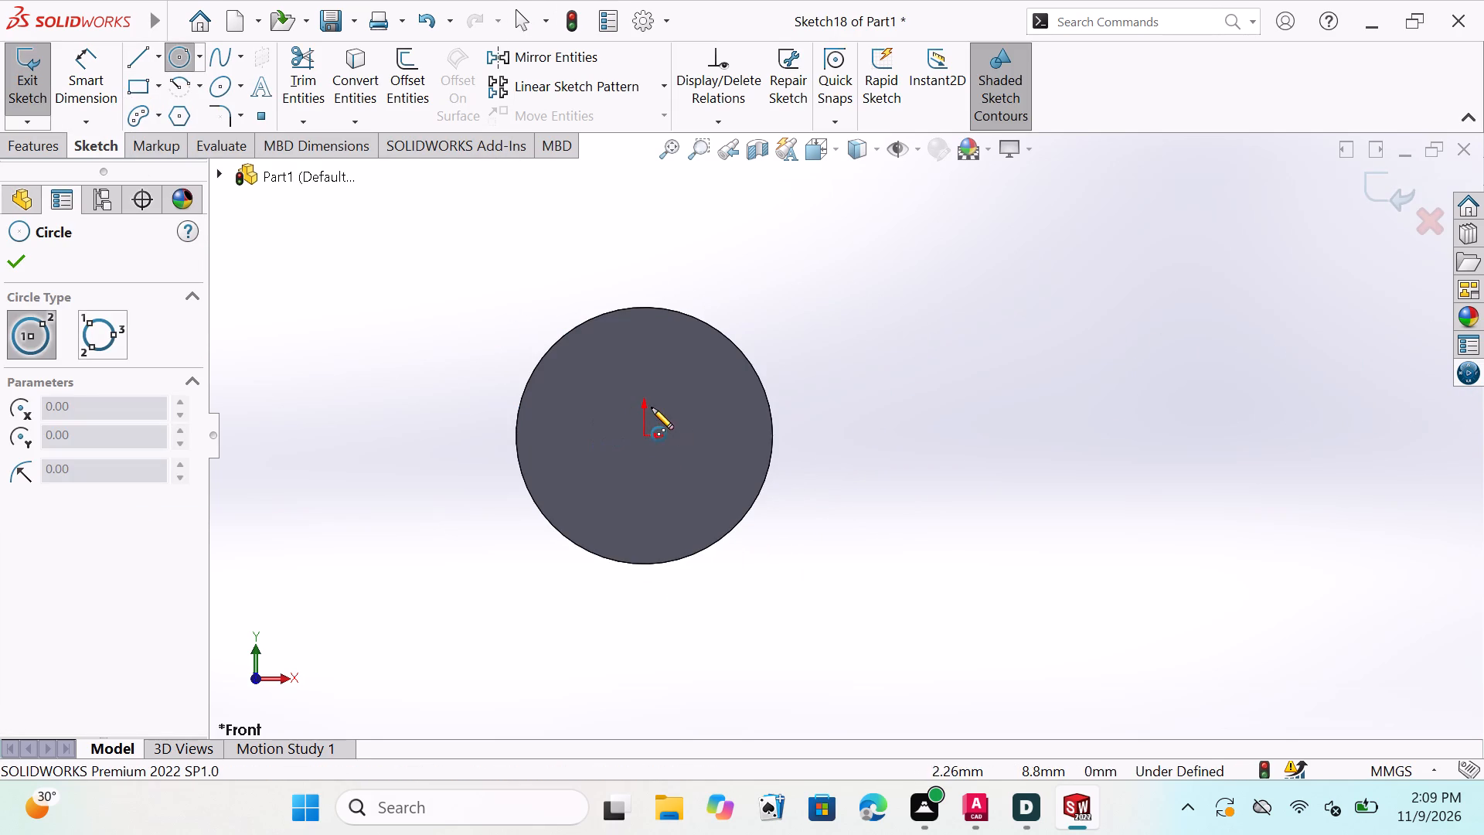
scroll(634, 432, down, 5)
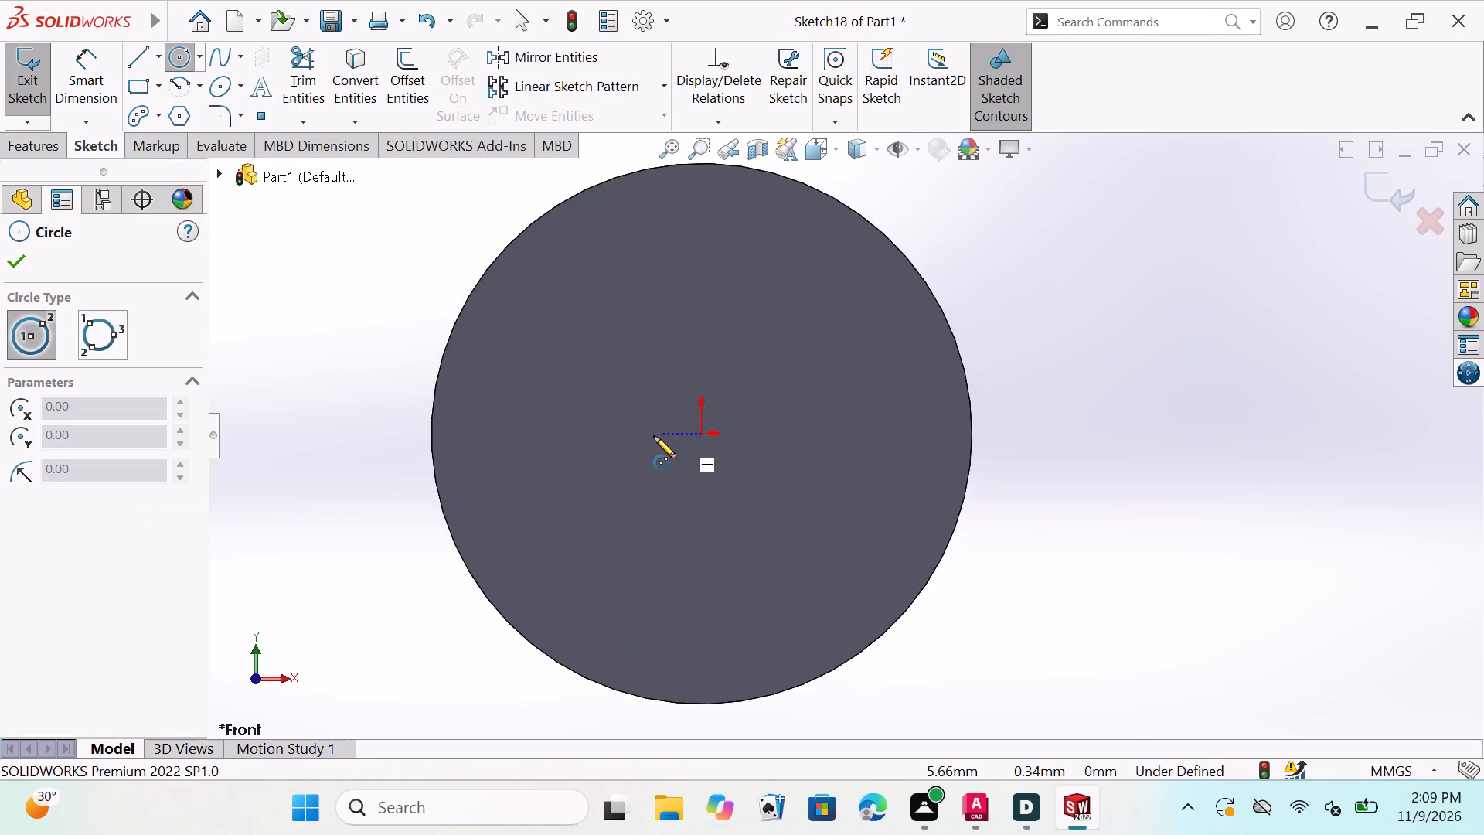
click(720, 433)
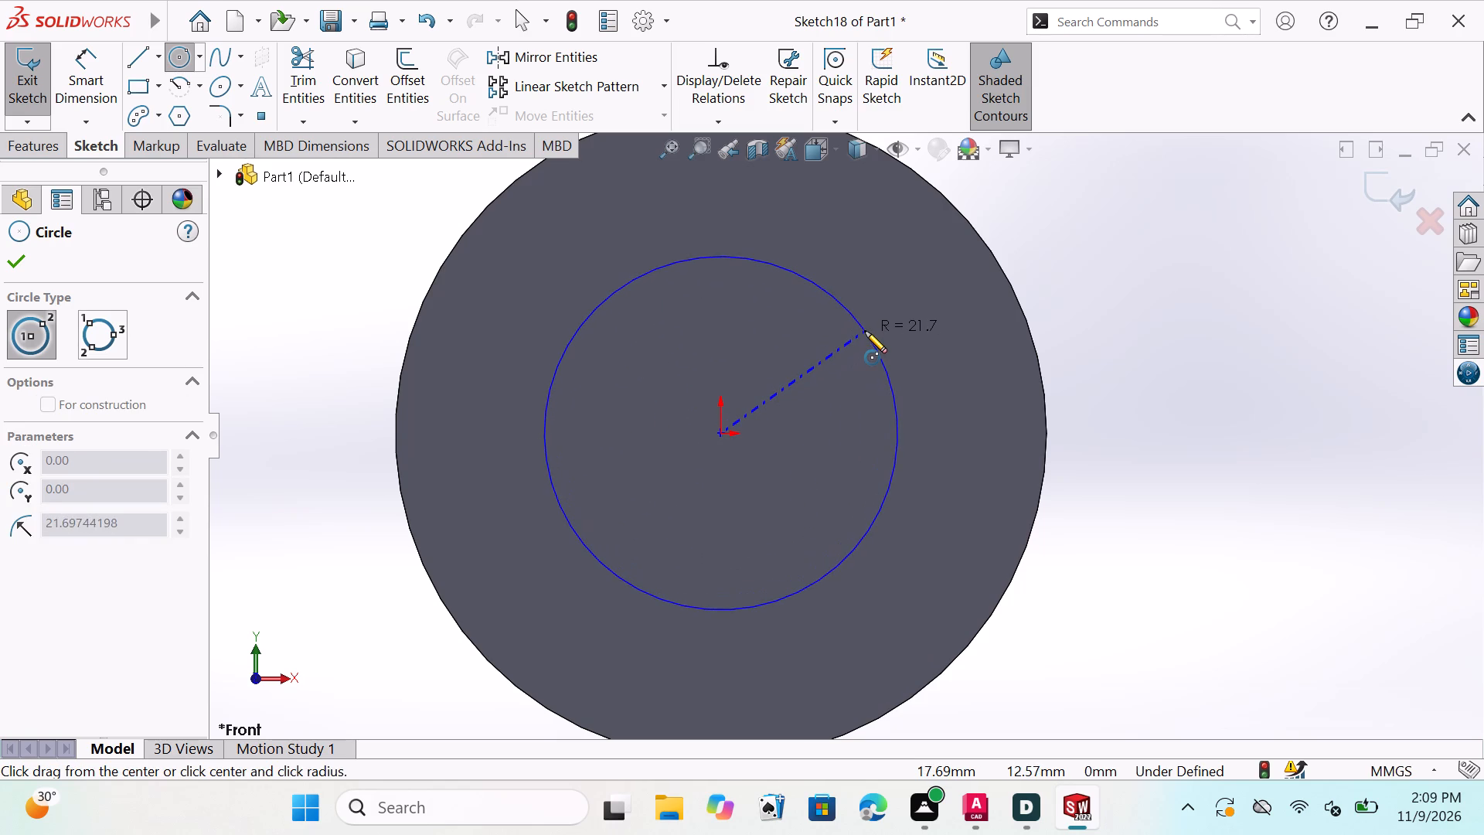
click(866, 329)
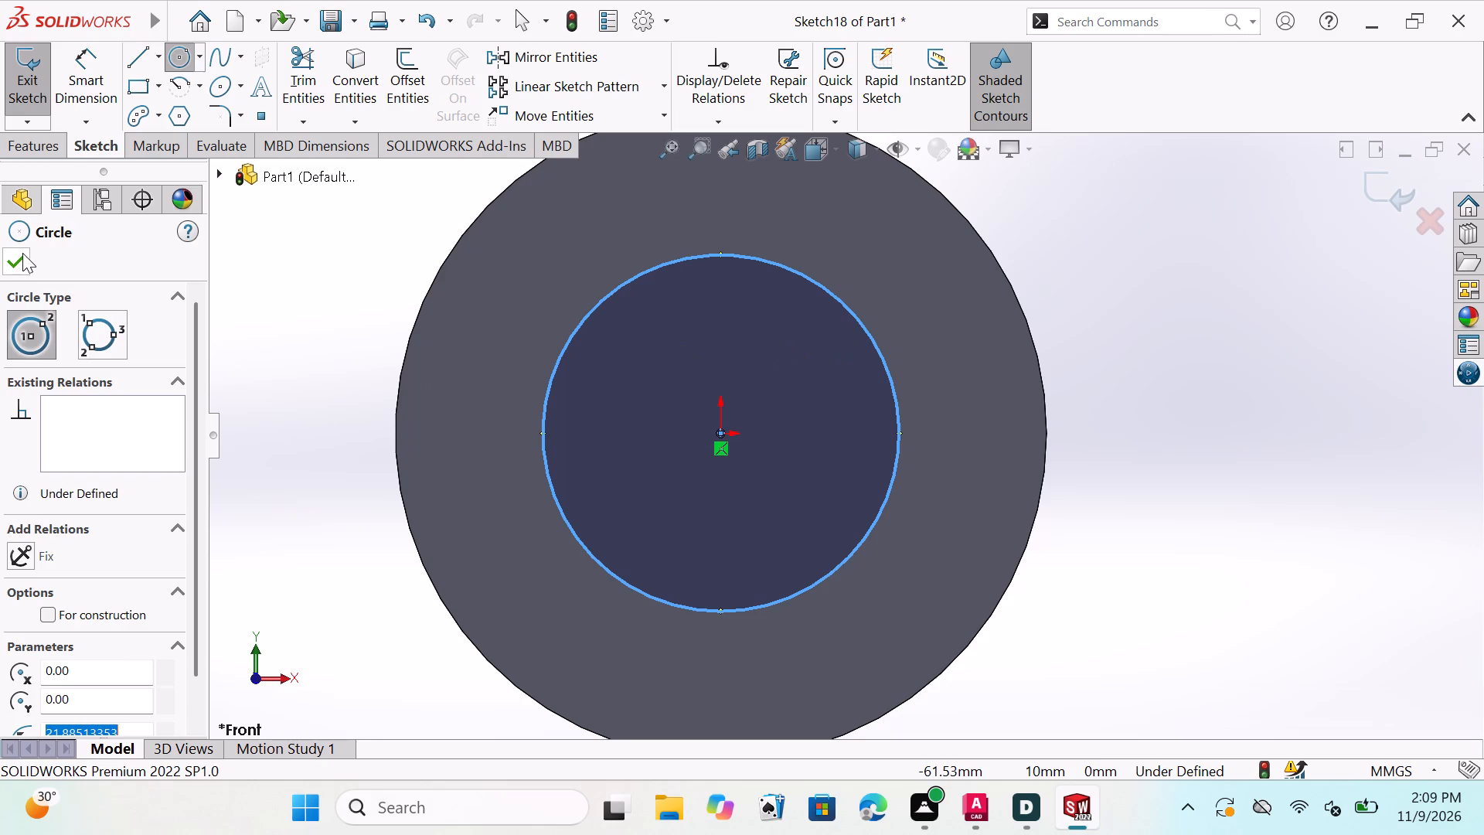
click(22, 253)
key(Escape)
key(Escape)
key(Escape)
key(Escape)
key(Escape)
key(Escape)
key(Escape)
key(Escape)
key(Escape)
key(Escape)
key(Escape)
key(Escape)
key(Escape)
key(Escape)
key(Escape)
key(Escape)
key(Escape)
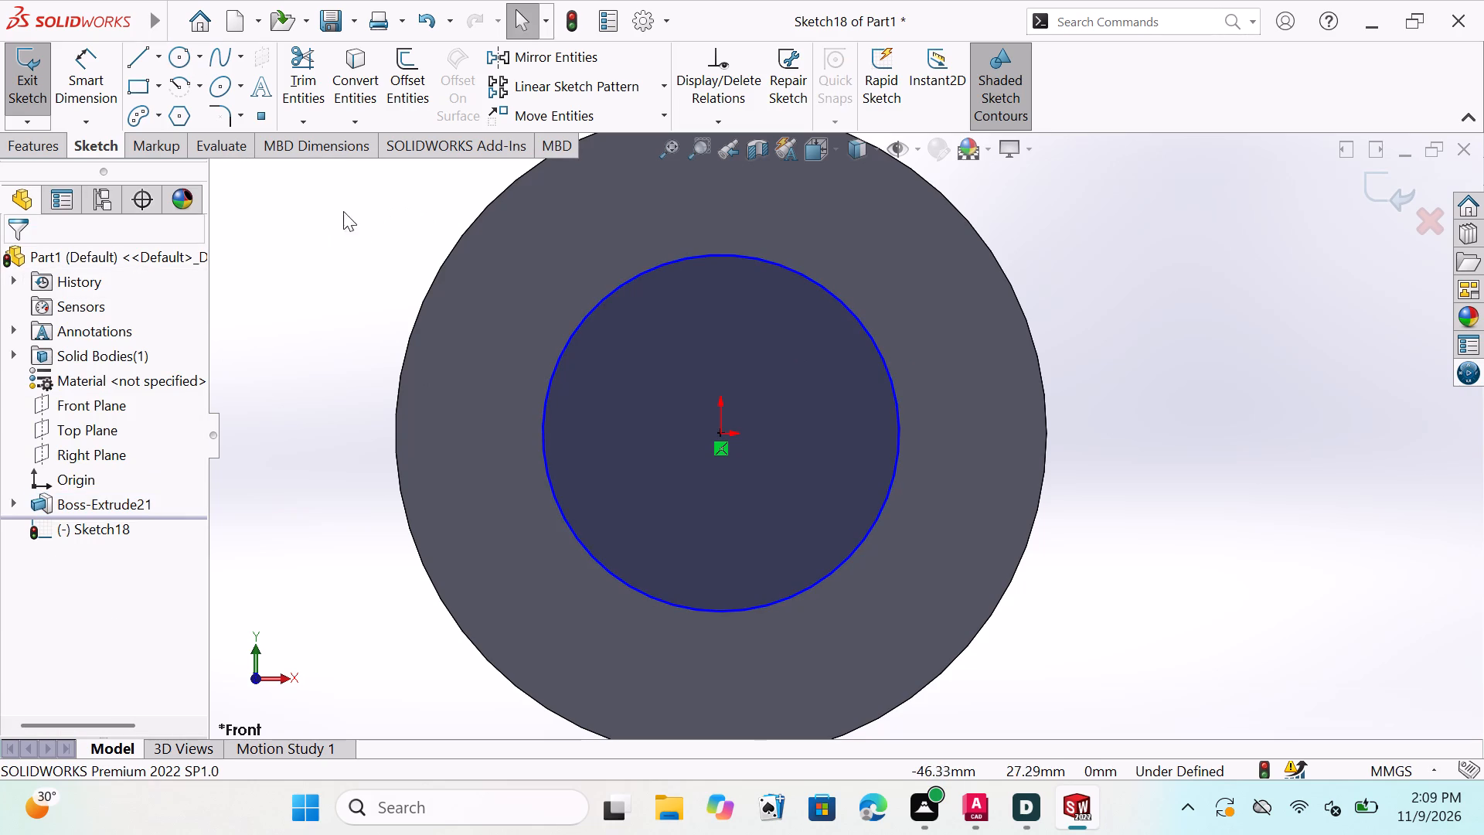
key(Escape)
key(Escape)
key(Escape)
Dimension the origin-centred circle on the disc's front face with a diameter of 50 mm.
key(Escape)
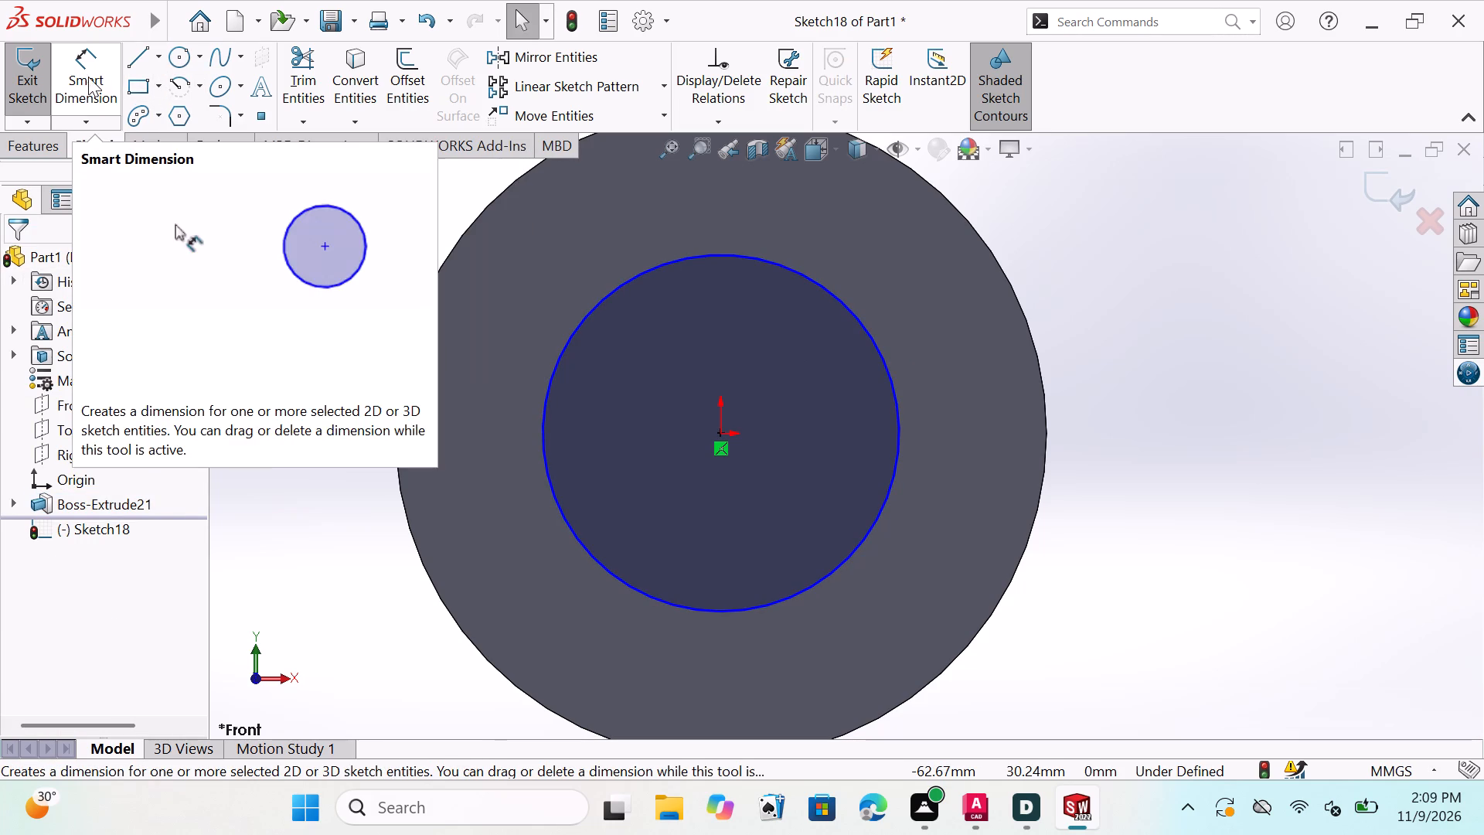
click(91, 75)
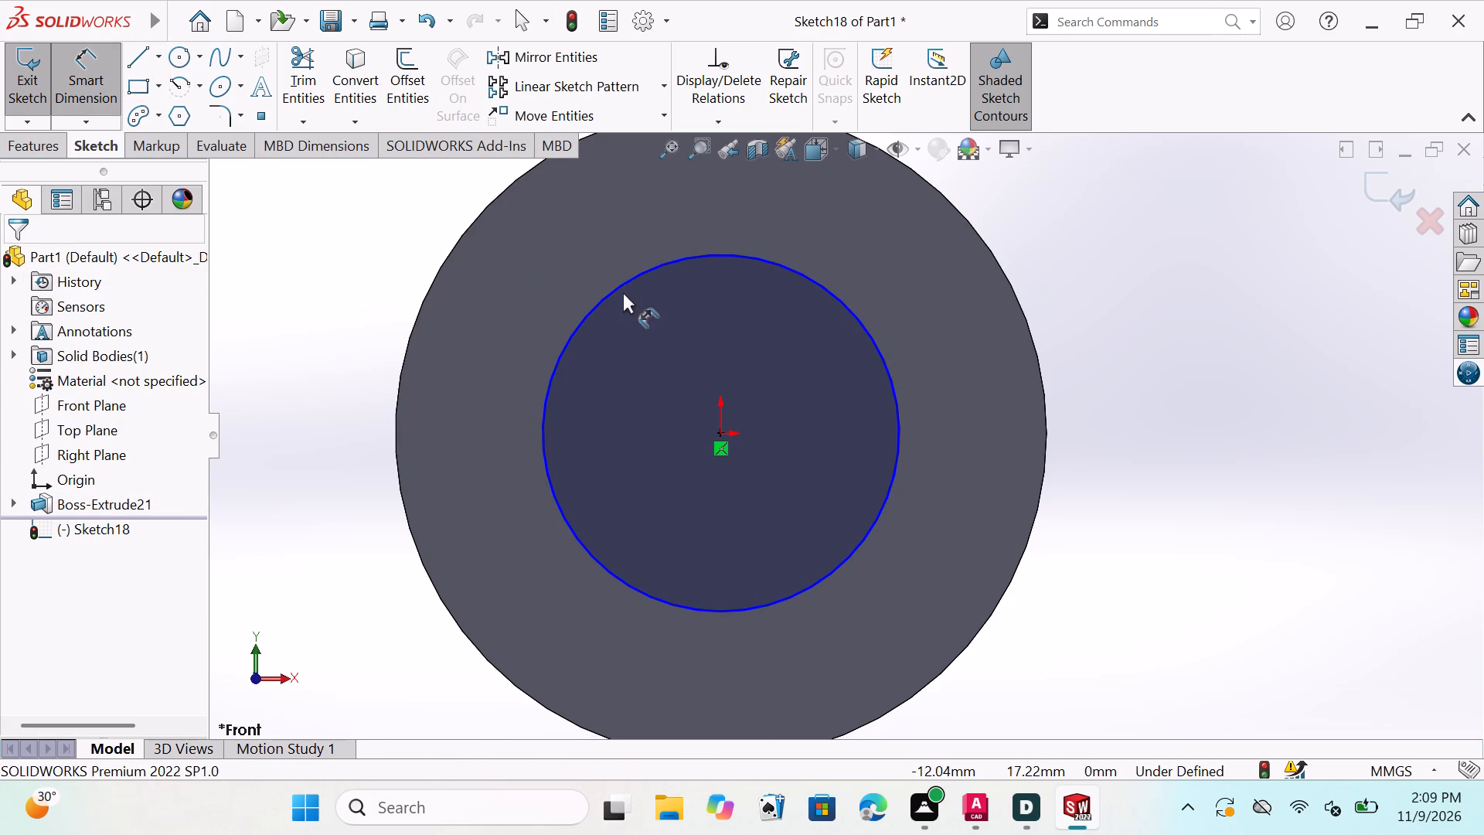
click(628, 277)
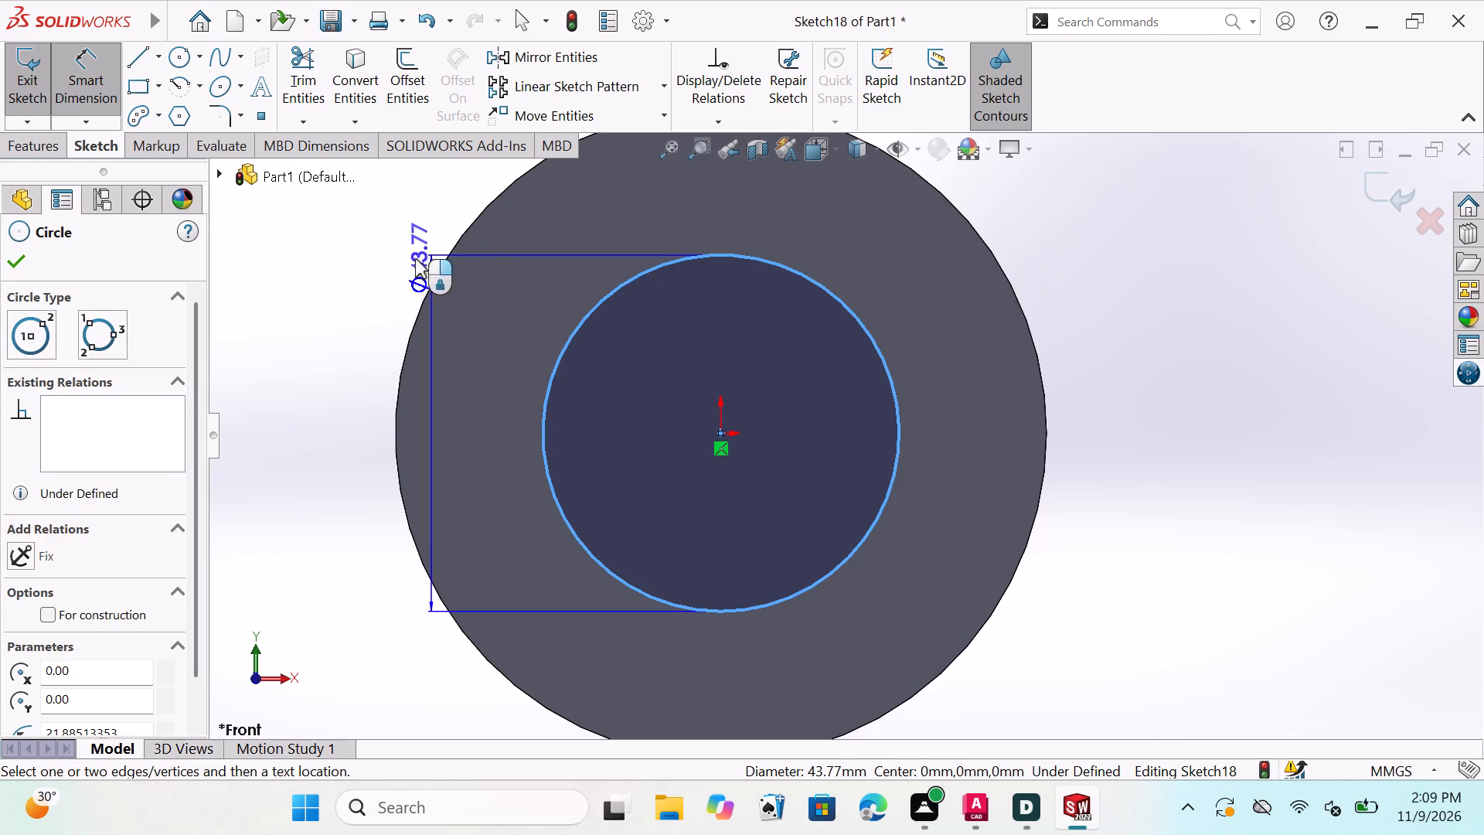
click(325, 294)
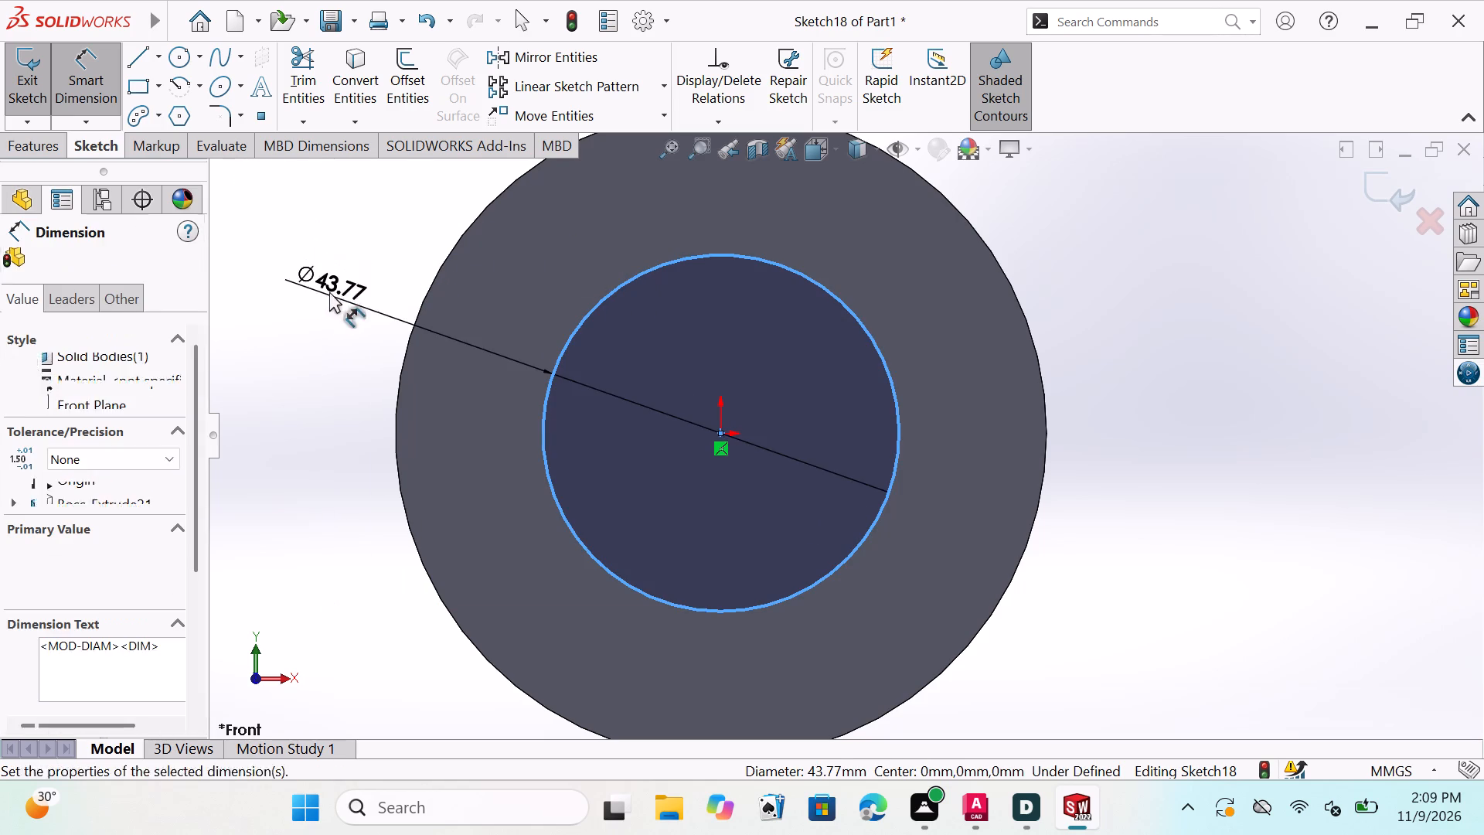
click(356, 316)
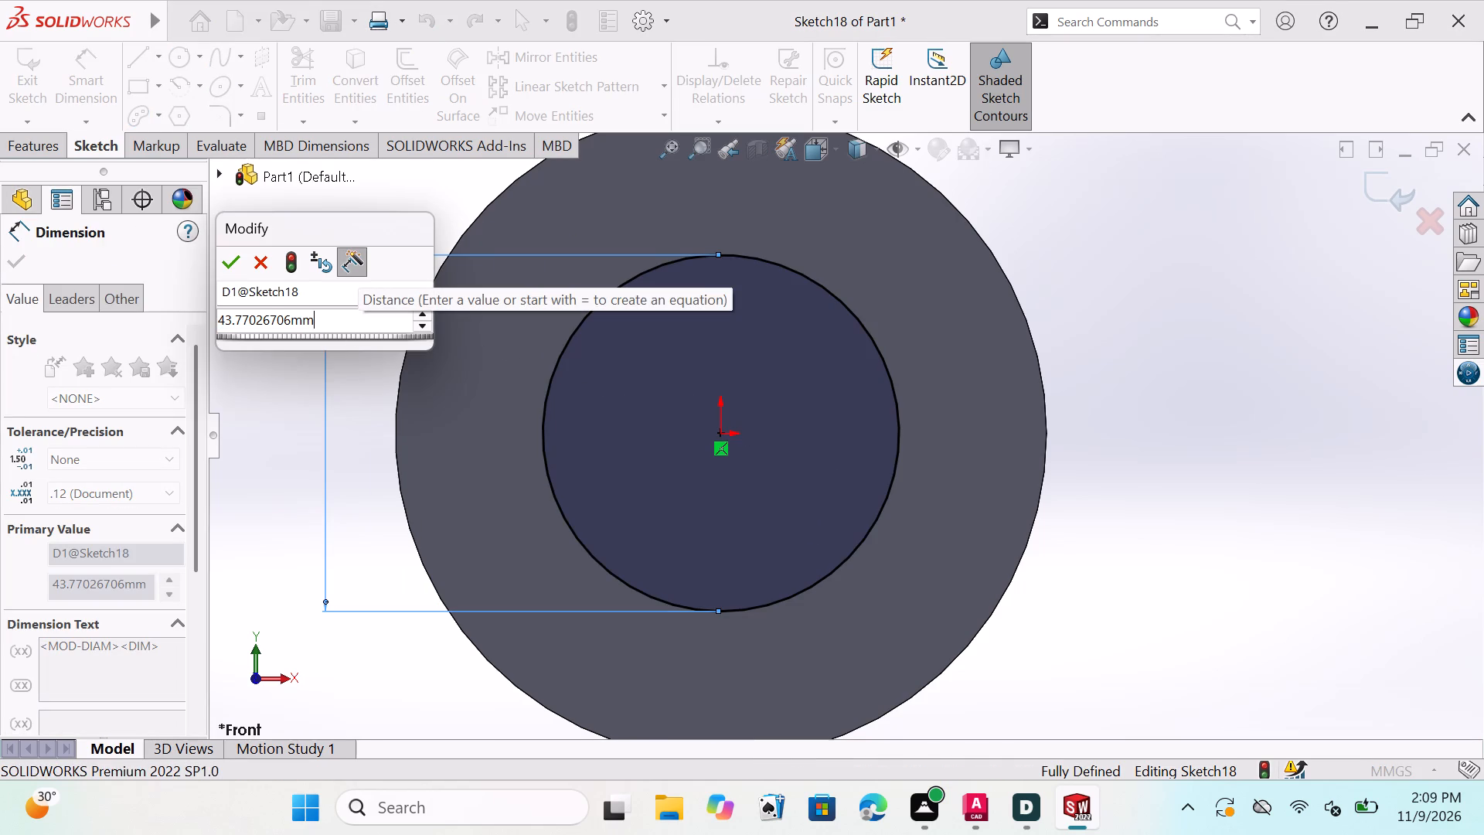
key(BackSpace)
key(BackSpace)
key(BackSpace)
key(BackSpace)
key(BackSpace)
key(BackSpace)
key(BackSpace)
key(BackSpace)
key(BackSpace)
key(BackSpace)
key(BackSpace)
key(BackSpace)
key(BackSpace)
key(BackSpace)
key(BackSpace)
key(BackSpace)
key(BackSpace)
key(BackSpace)
key(BackSpace)
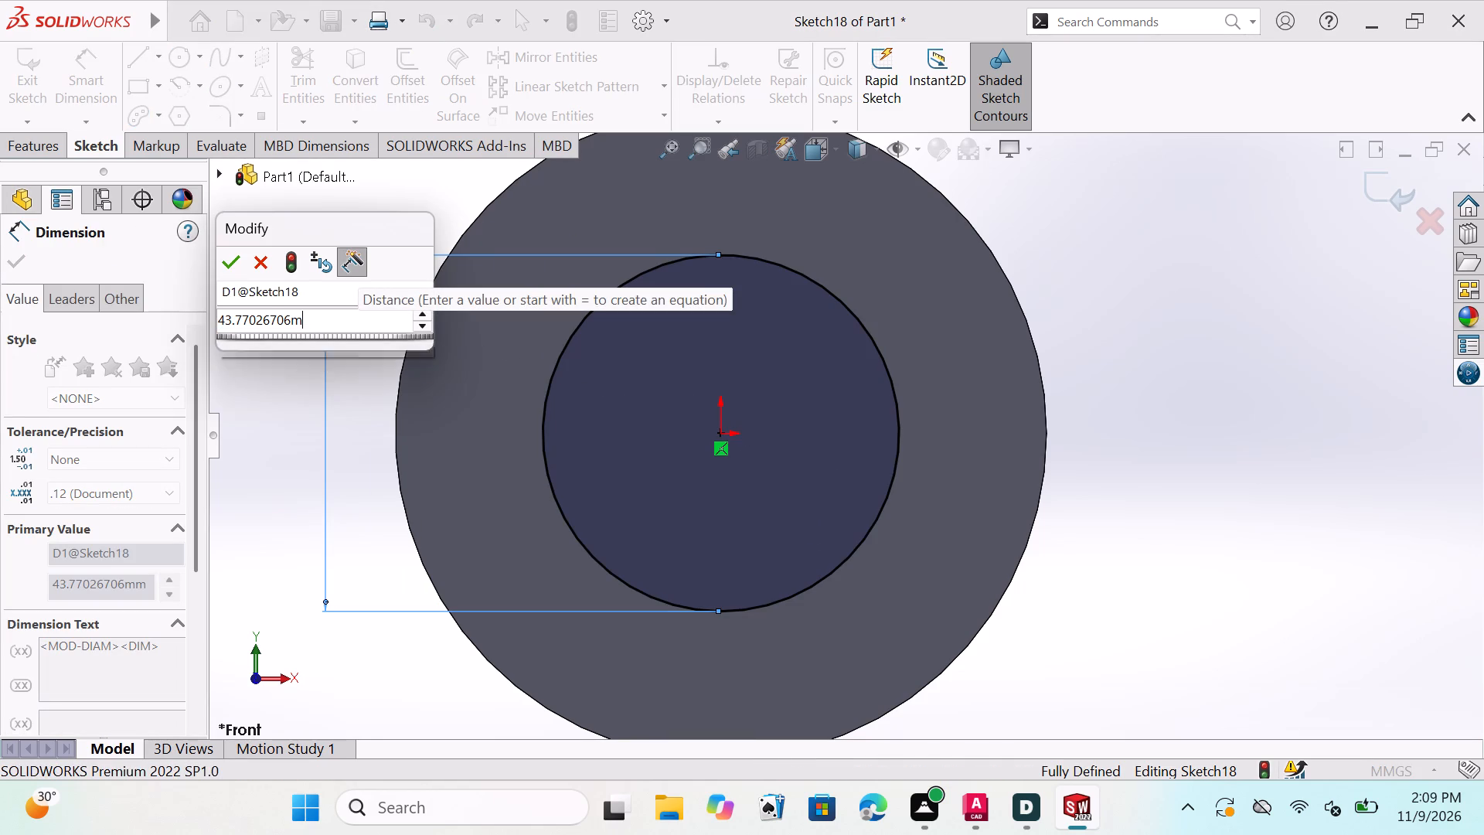
text(50)
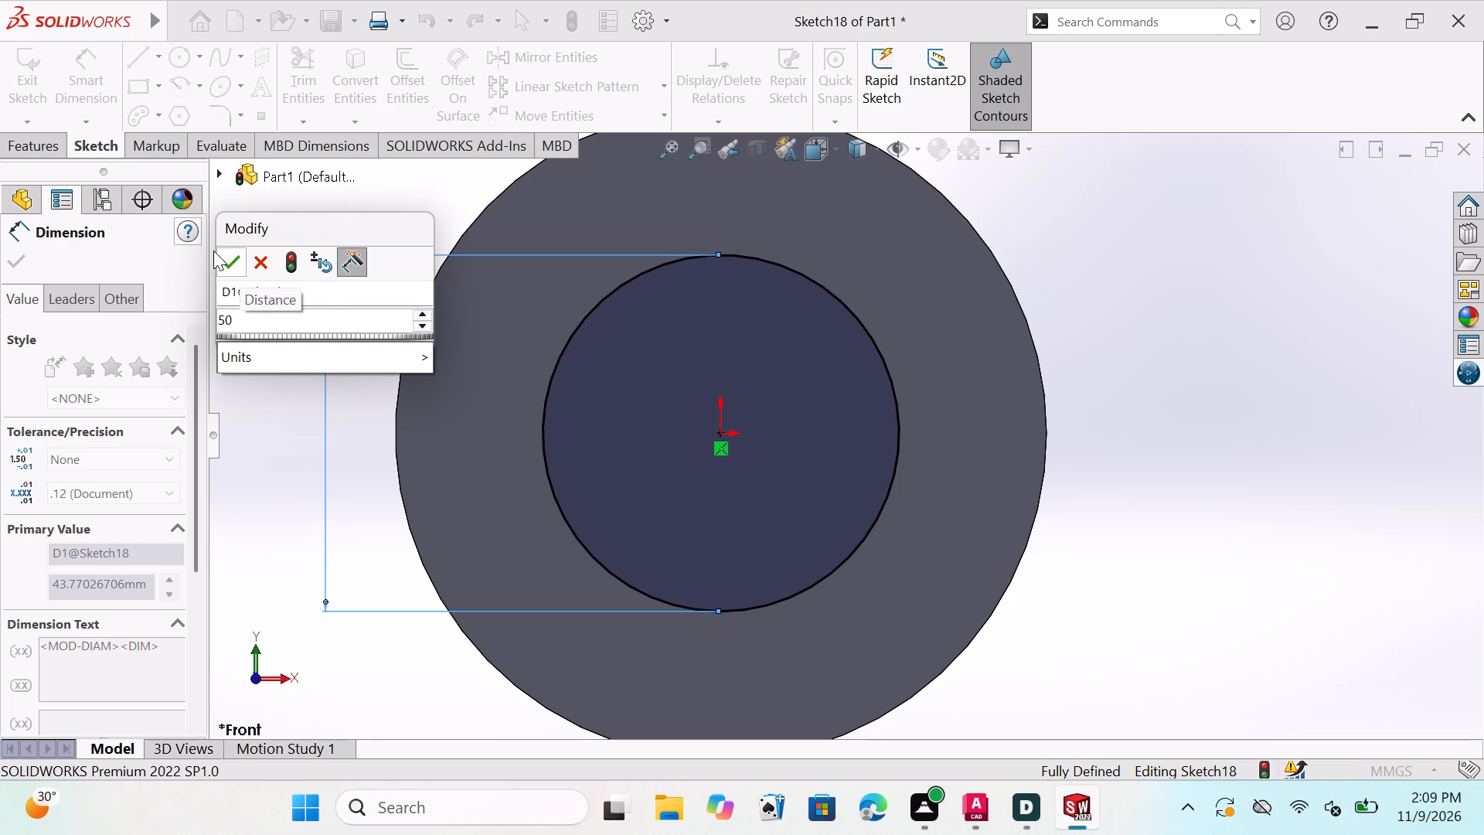
click(230, 255)
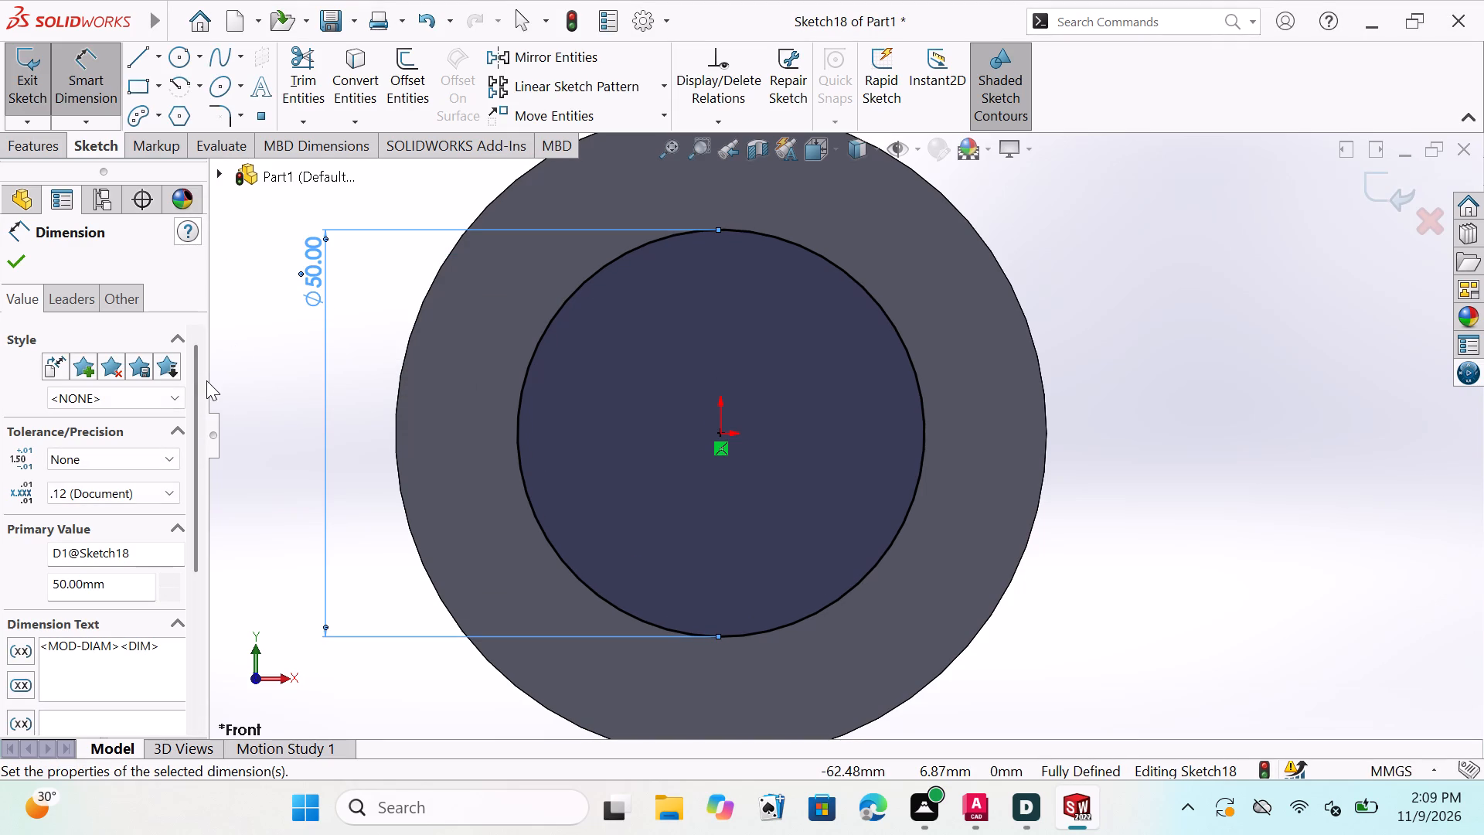
click(16, 255)
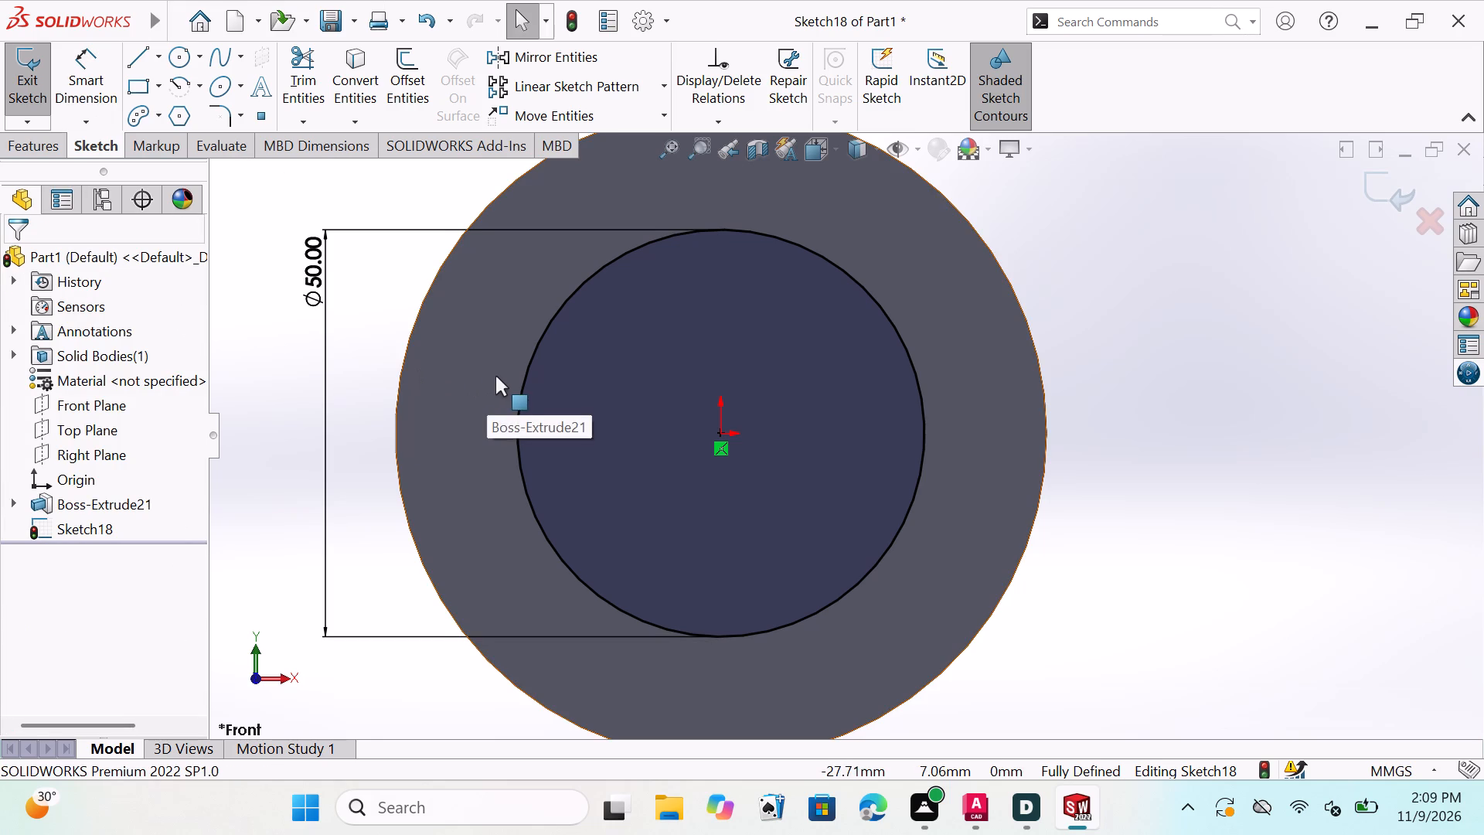
key(Escape)
key(Escape)
key(Escape)
key(Escape)
key(Escape)
key(Escape)
key(Escape)
key(Escape)
key(Escape)
key(Escape)
key(Escape)
key(Escape)
key(Escape)
key(Escape)
key(Escape)
key(Escape)
key(Escape)
key(Escape)
key(Escape)
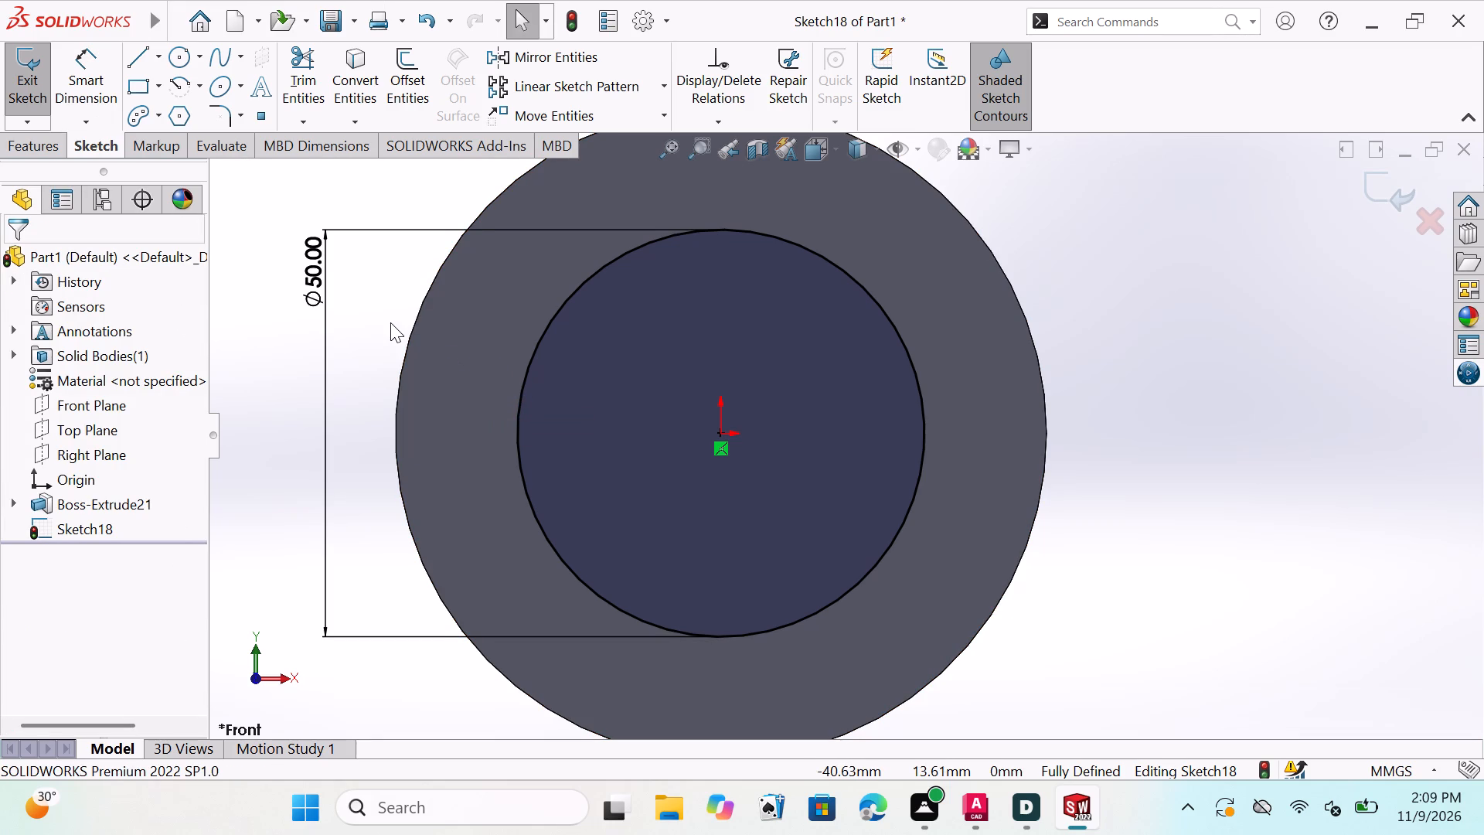
key(Escape)
key(Escape)
Extrude the 50 mm circle as a merged blind boss 40 mm deep in the reversed direction, through the disc.
scroll(366, 252, down, 1)
scroll(366, 252, up, 1)
scroll(665, 468, up, 2)
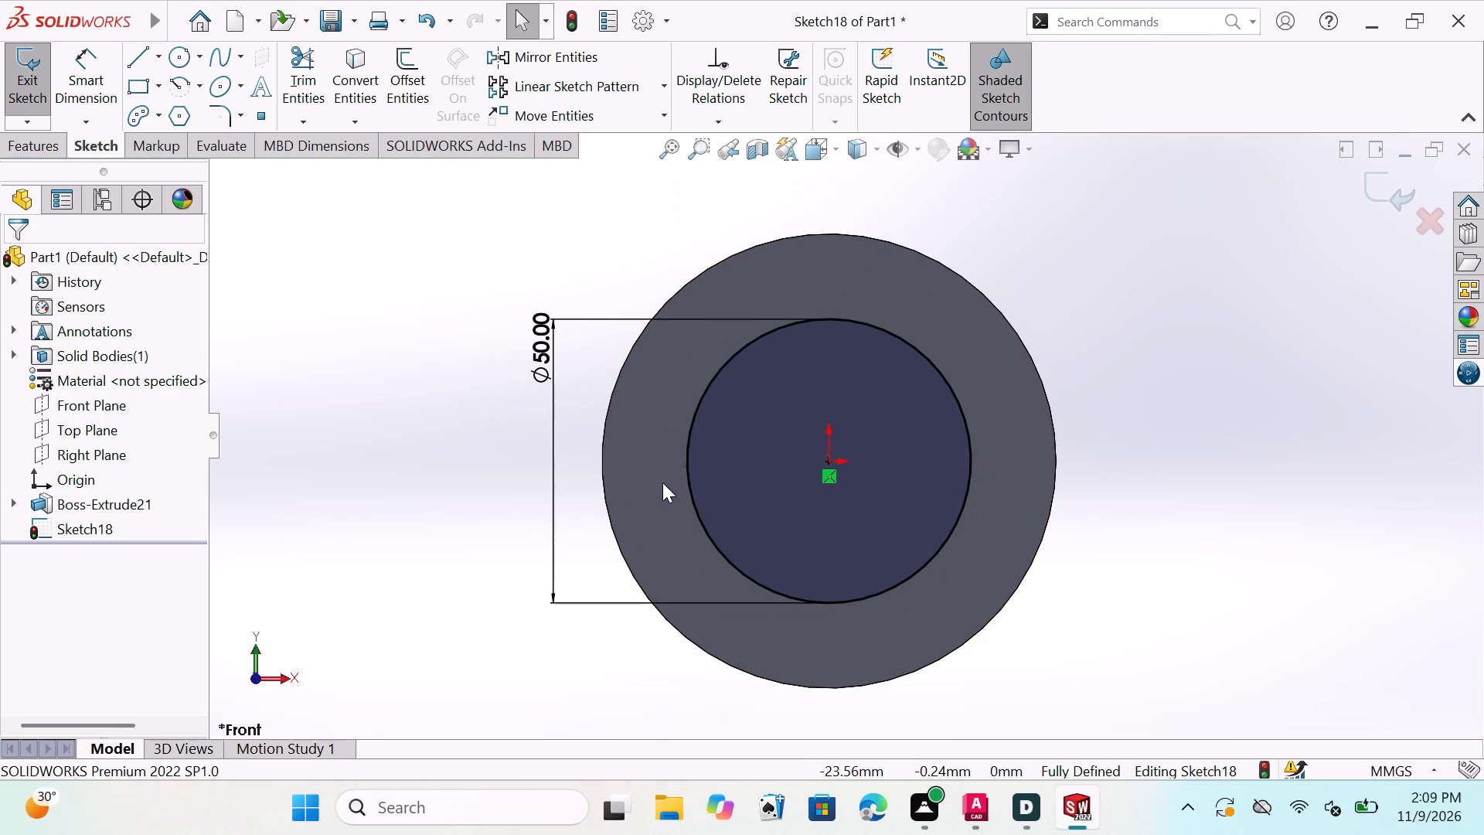
scroll(1081, 622, down, 1)
scroll(1060, 601, up, 1)
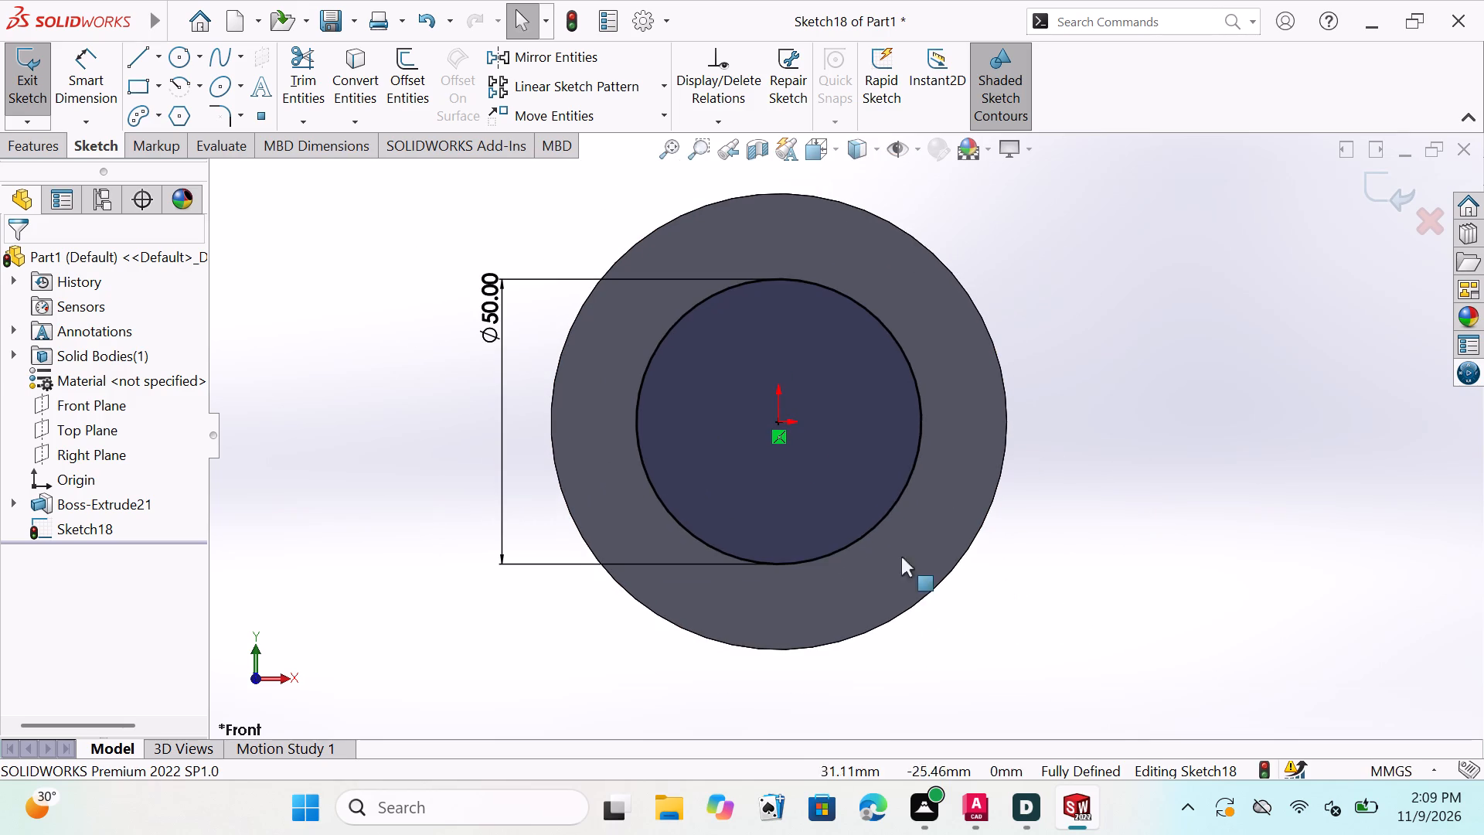
key(Escape)
key(Escape)
key(Escape)
key(Escape)
key(Escape)
key(Escape)
key(Escape)
key(Escape)
key(Escape)
key(Escape)
key(Escape)
key(Escape)
key(Escape)
key(Escape)
key(Escape)
key(Escape)
key(Escape)
key(Escape)
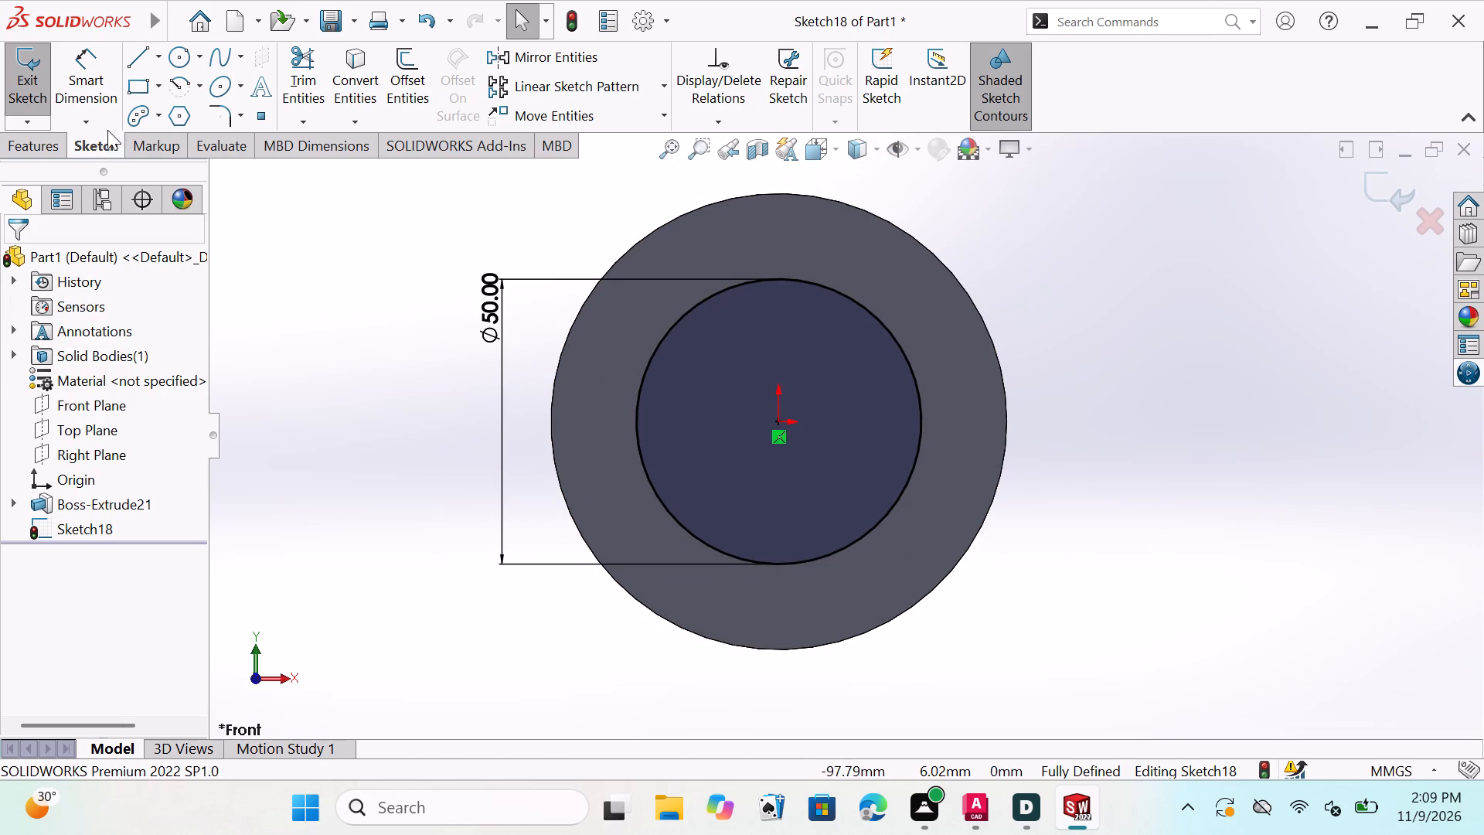
key(Escape)
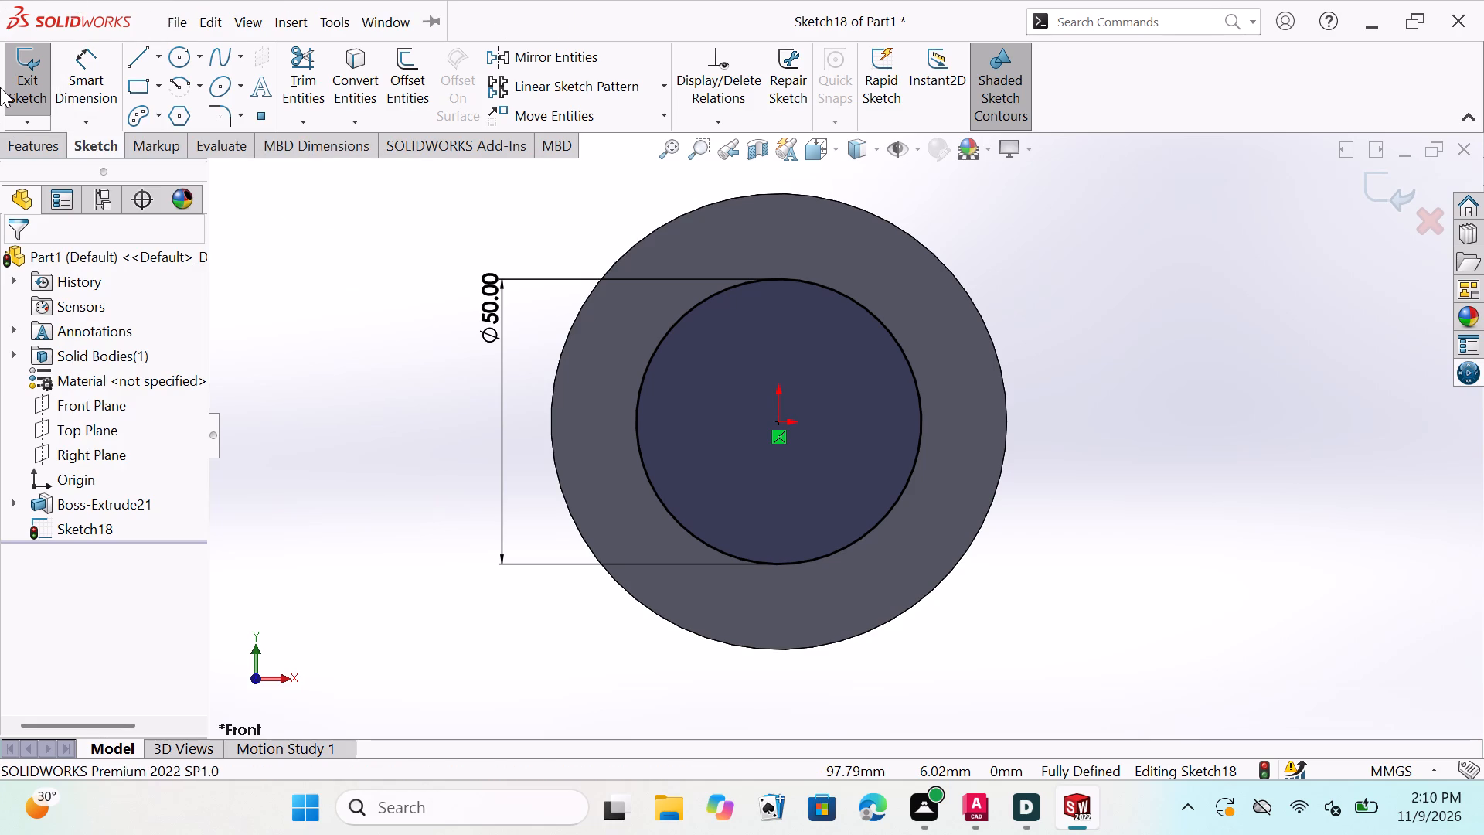
click(45, 146)
click(49, 100)
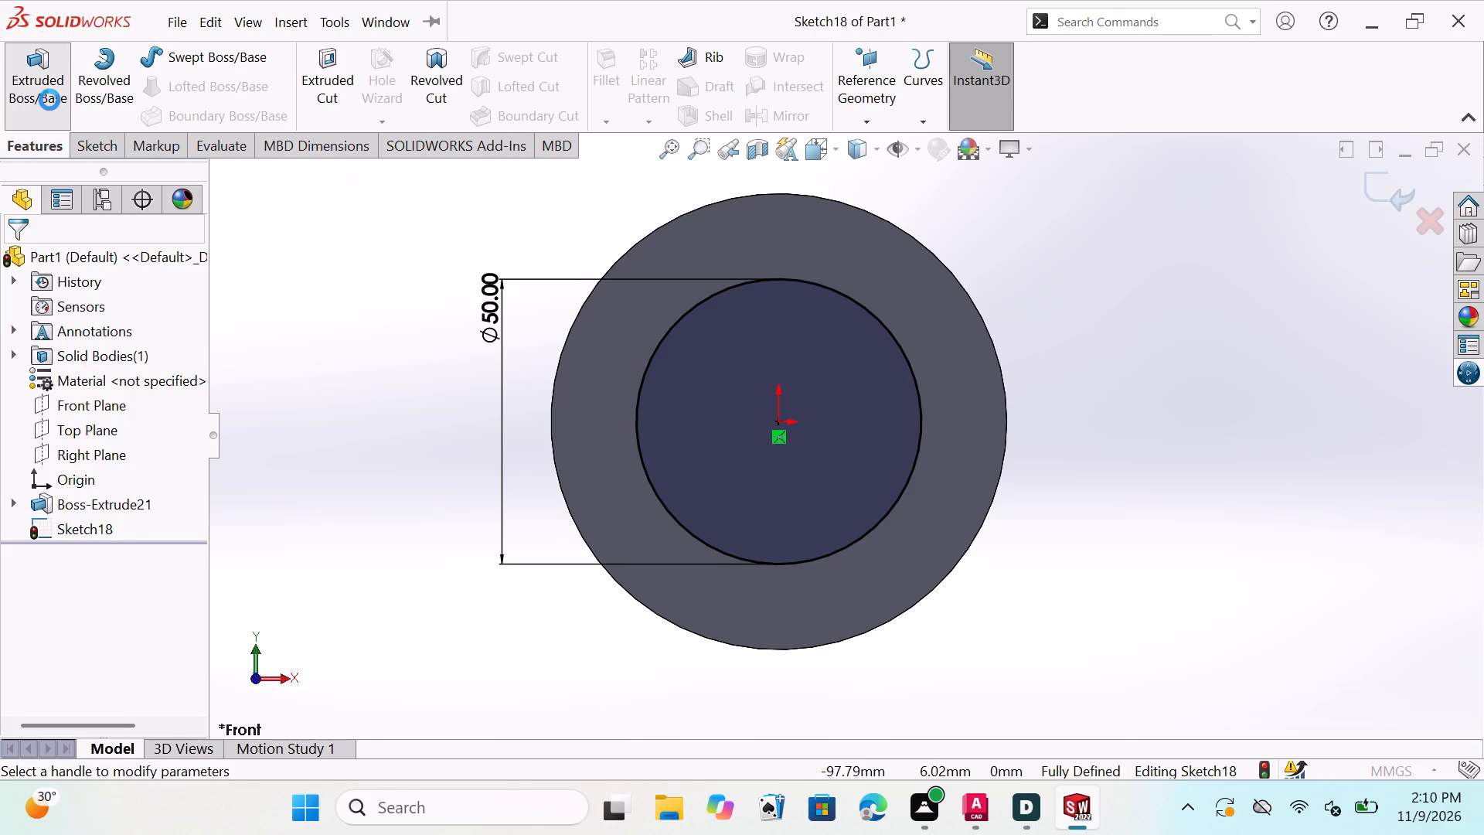
middle_drag(1094, 428, 1085, 452)
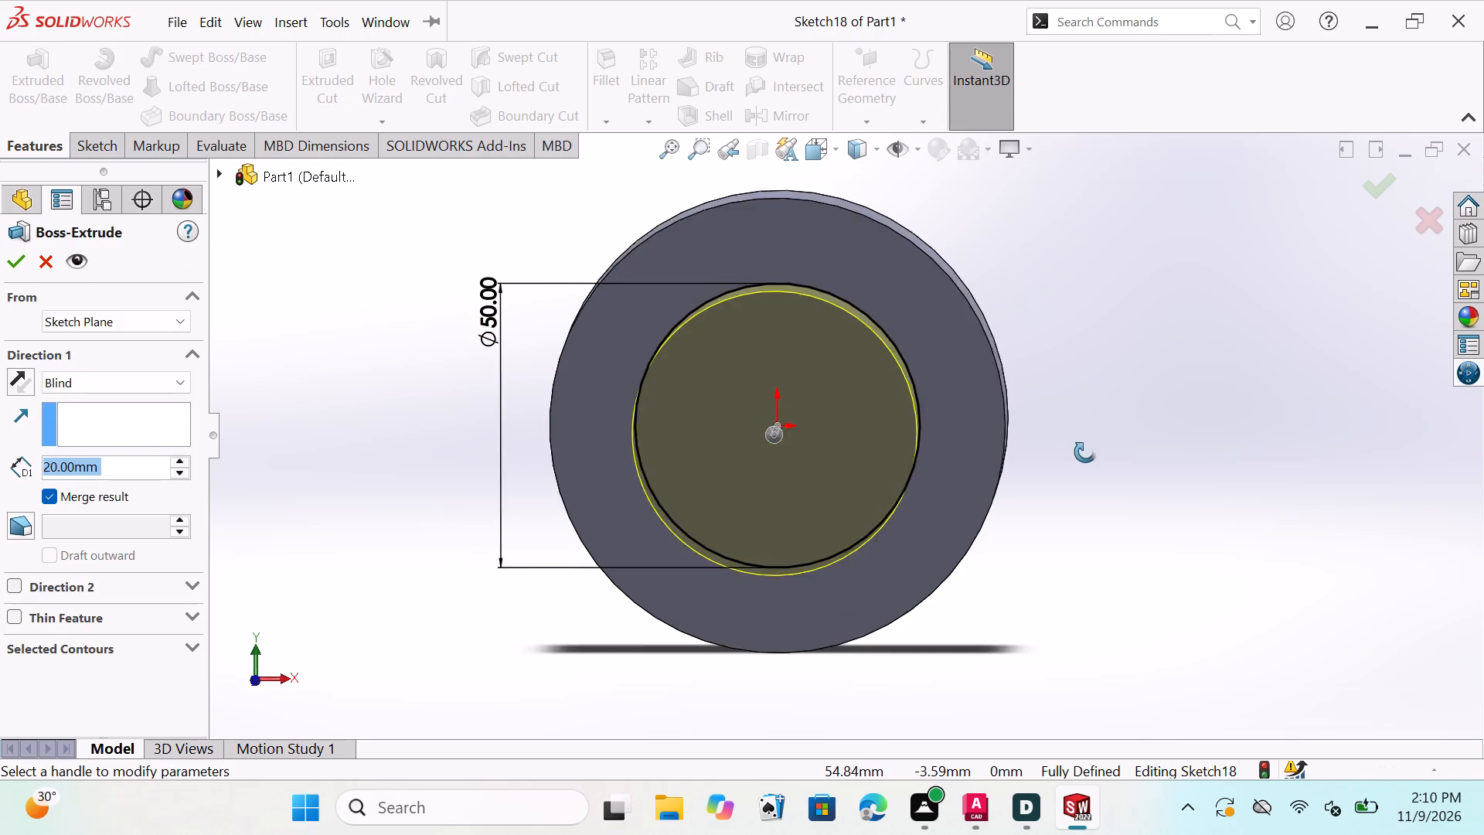
middle_drag(1085, 452, 1019, 503)
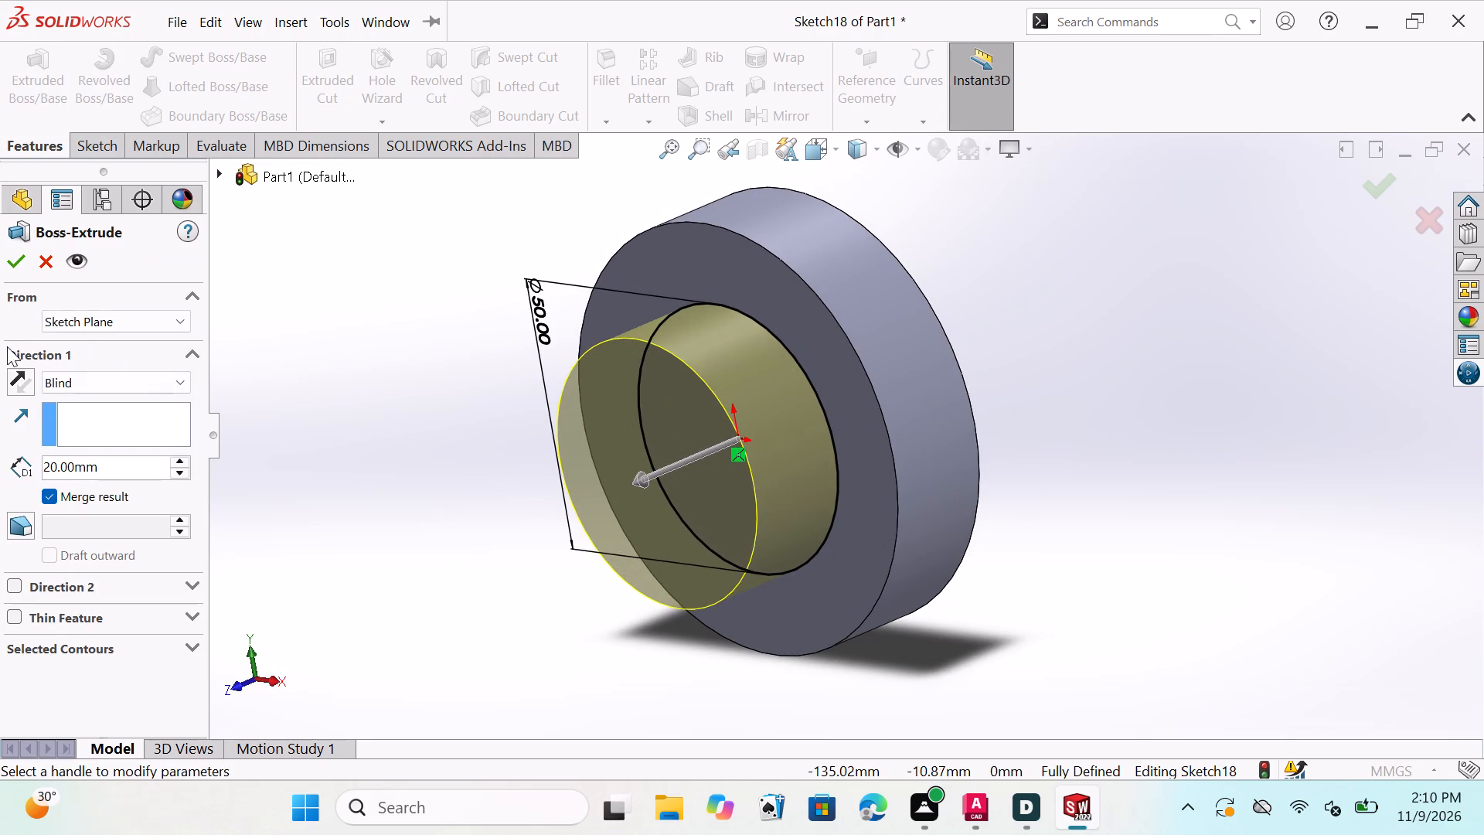
click(19, 374)
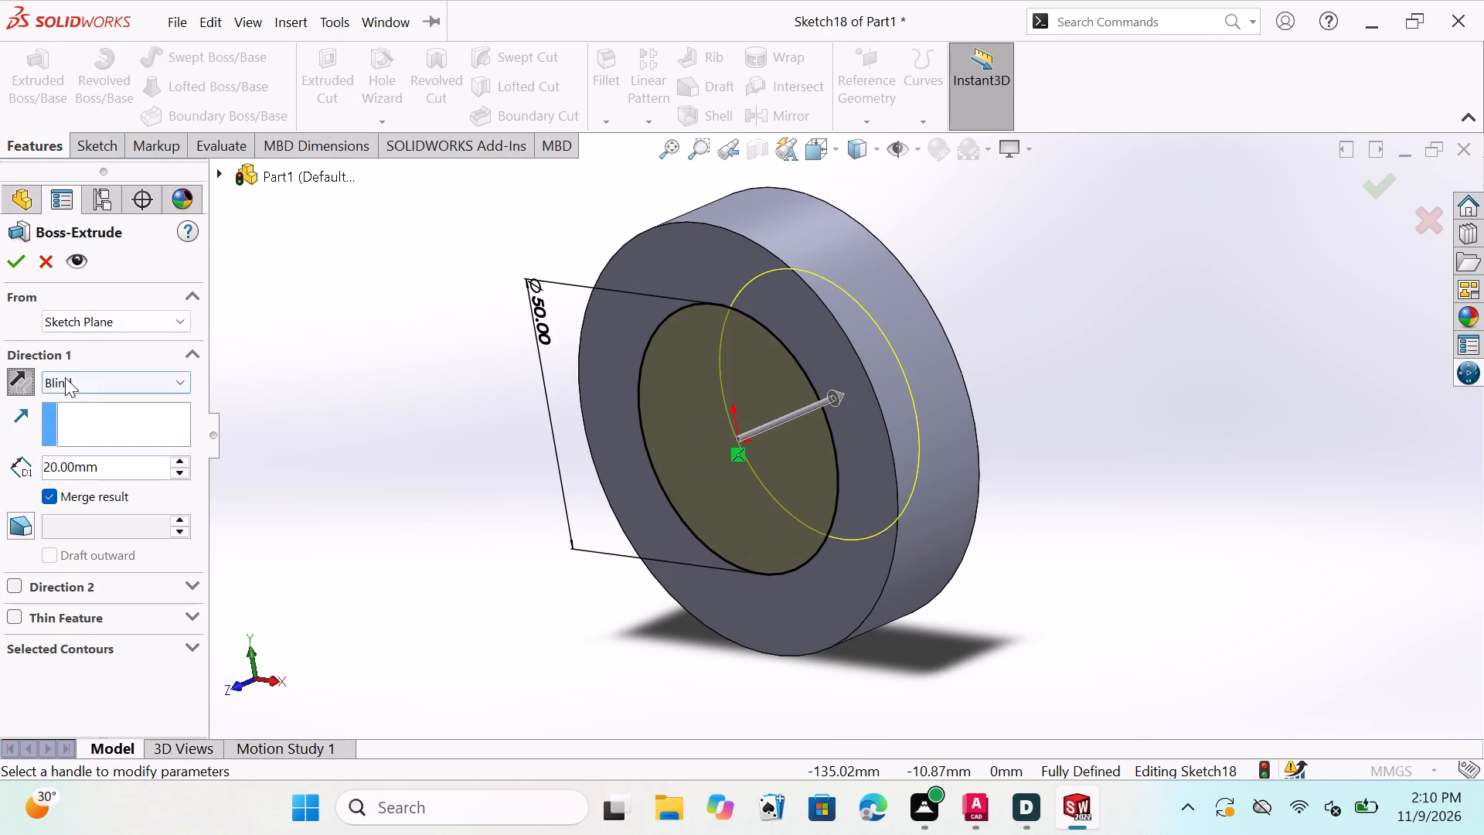
click(121, 466)
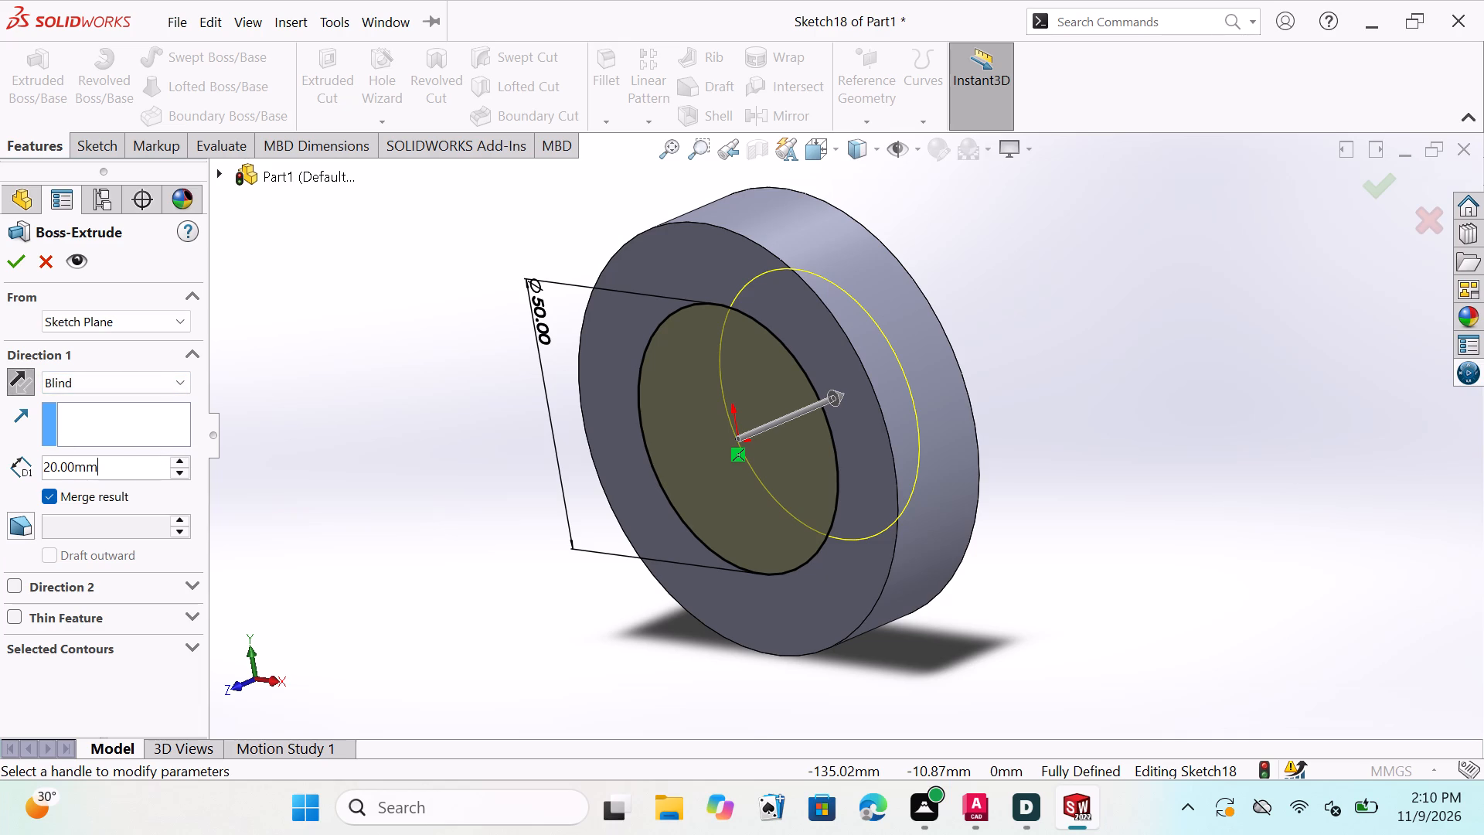
key(BackSpace)
key(BackSpace)
key(BackSpace)
key(BackSpace)
key(BackSpace)
key(BackSpace)
key(BackSpace)
key(BackSpace)
key(BackSpace)
key(BackSpace)
key(BackSpace)
key(BackSpace)
key(BackSpace)
key(BackSpace)
key(BackSpace)
key(BackSpace)
key(BackSpace)
key(BackSpace)
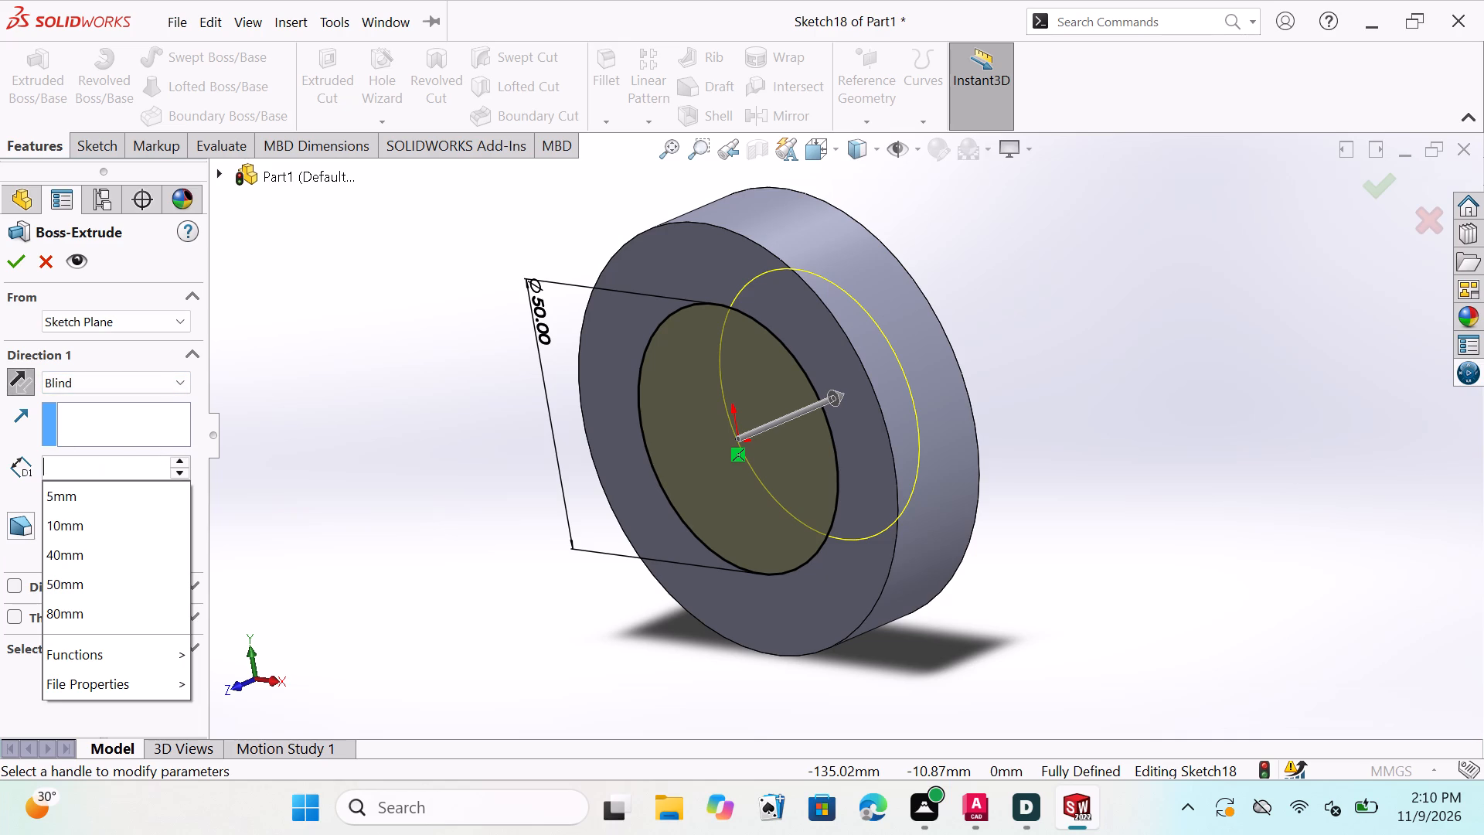
text(40)
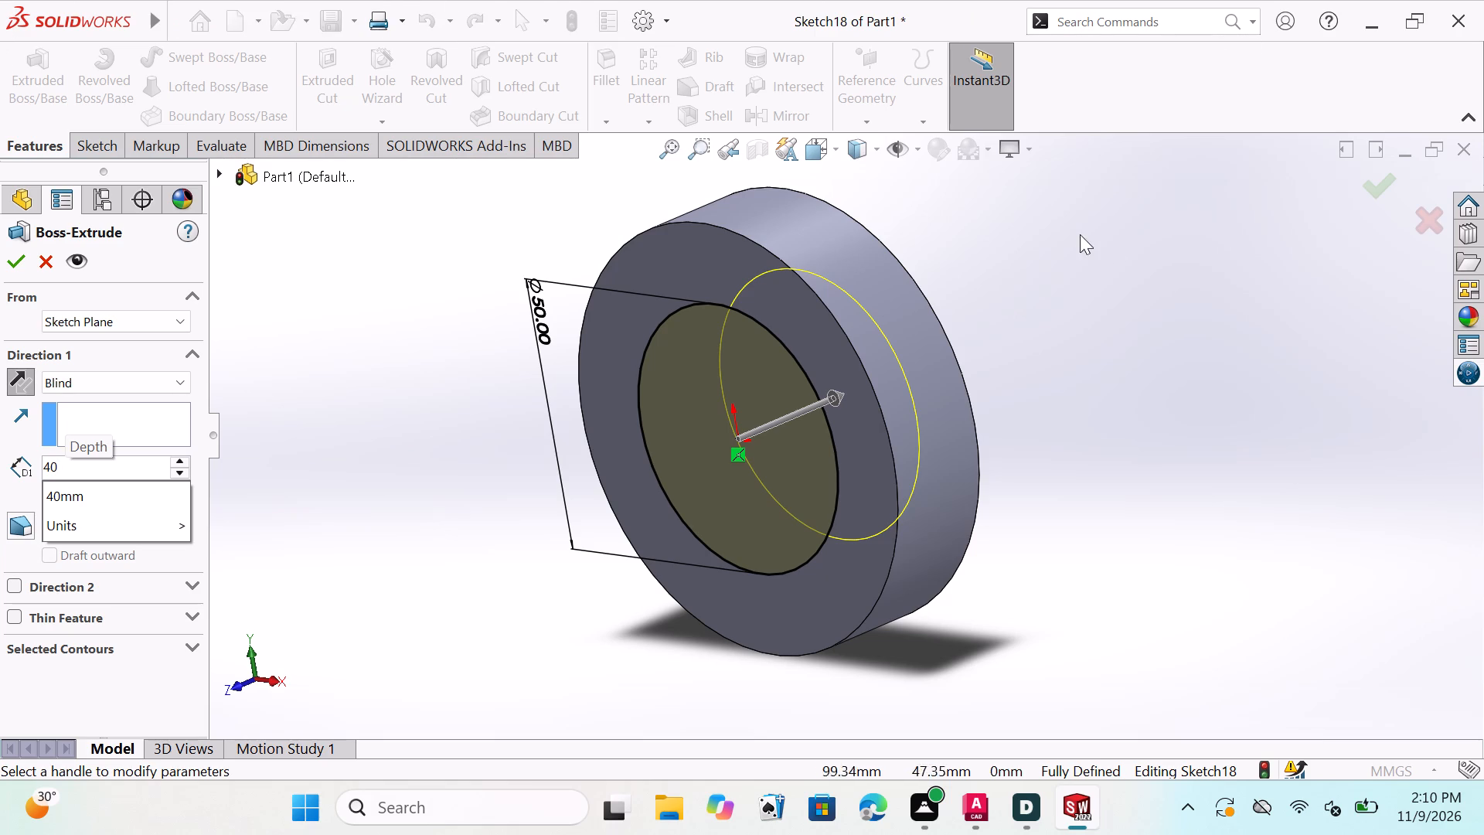
click(10, 255)
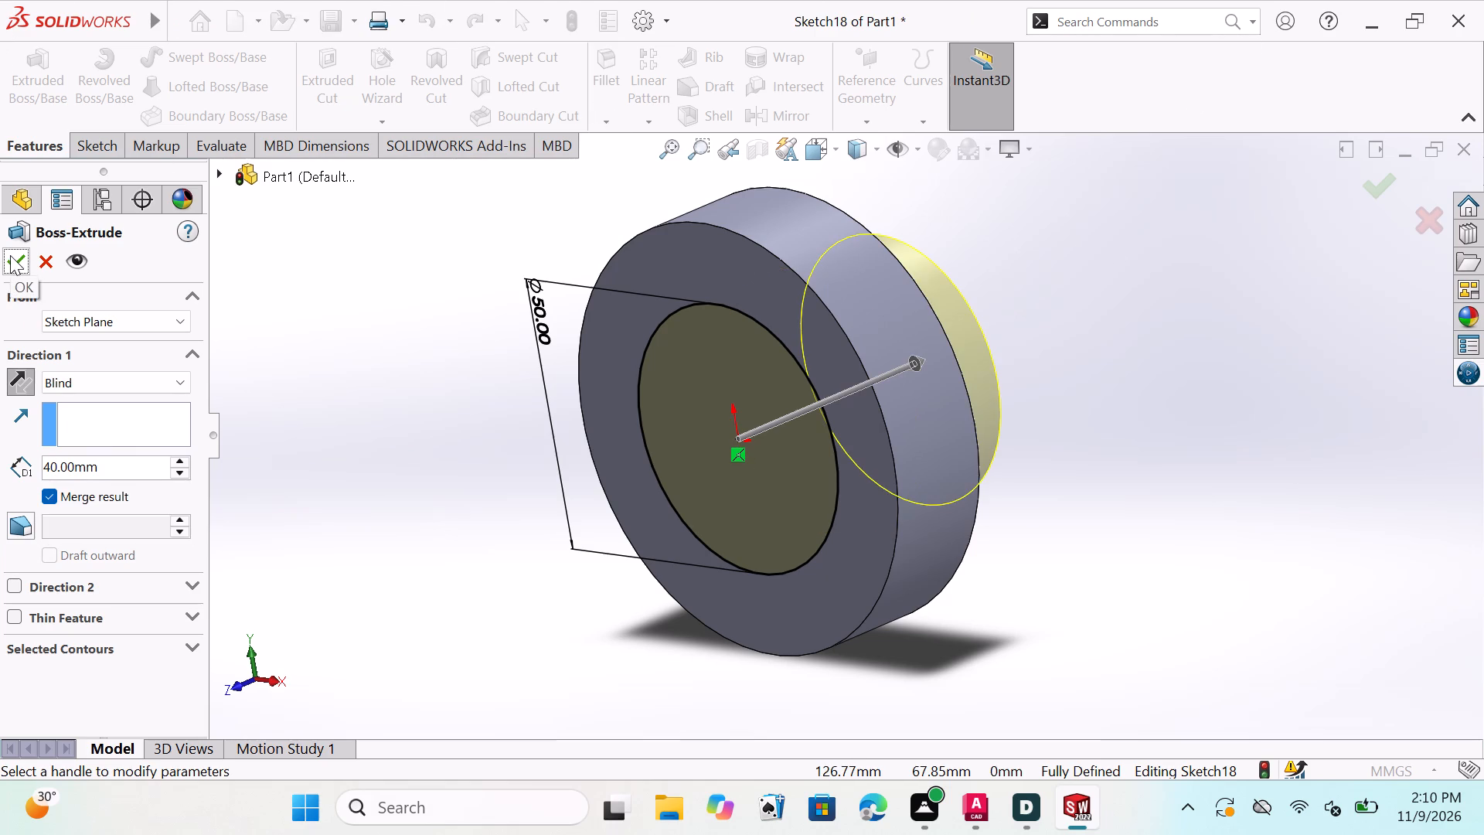
click(10, 255)
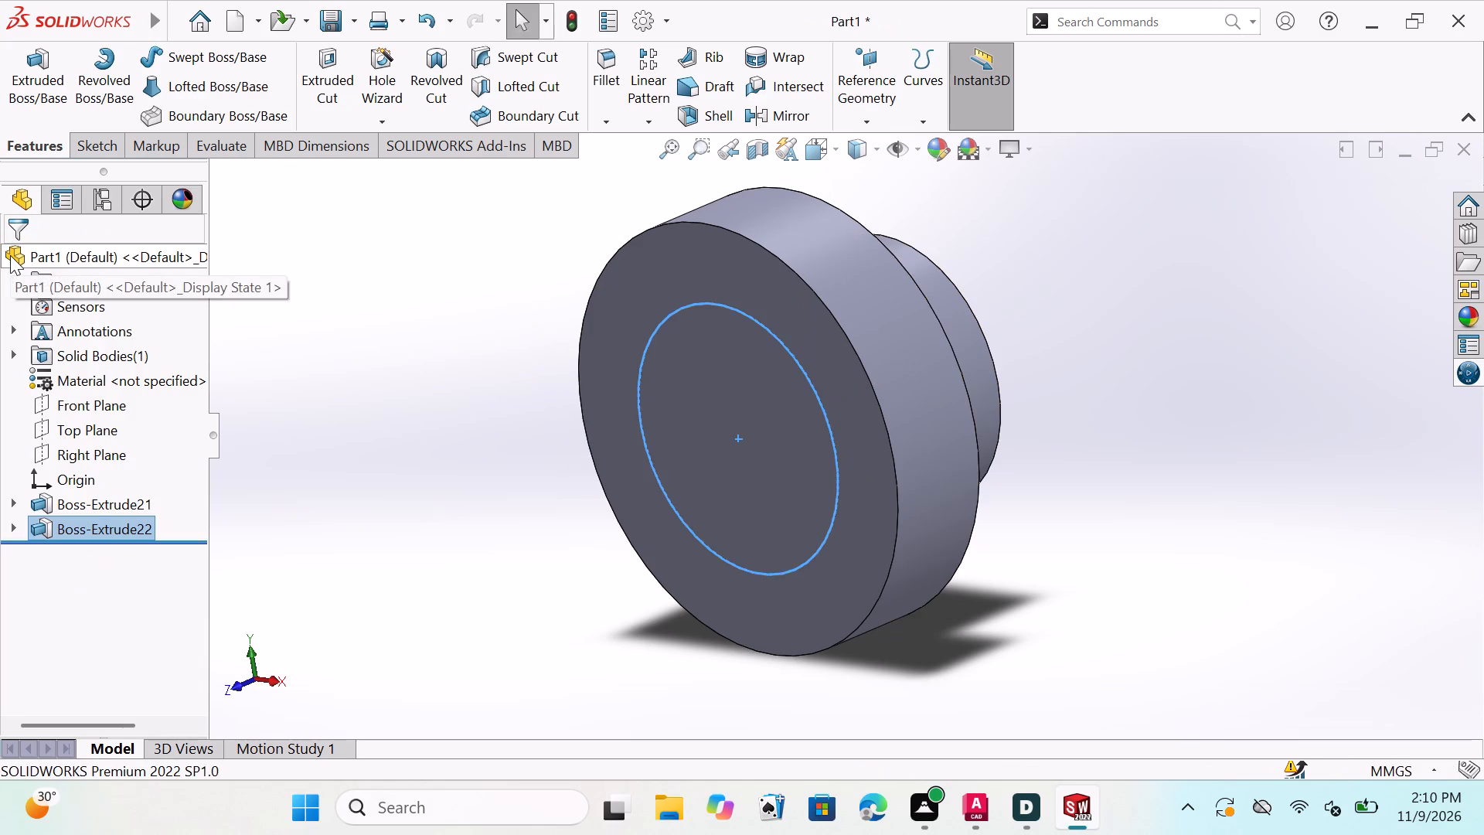
middle_drag(1048, 462, 987, 480)
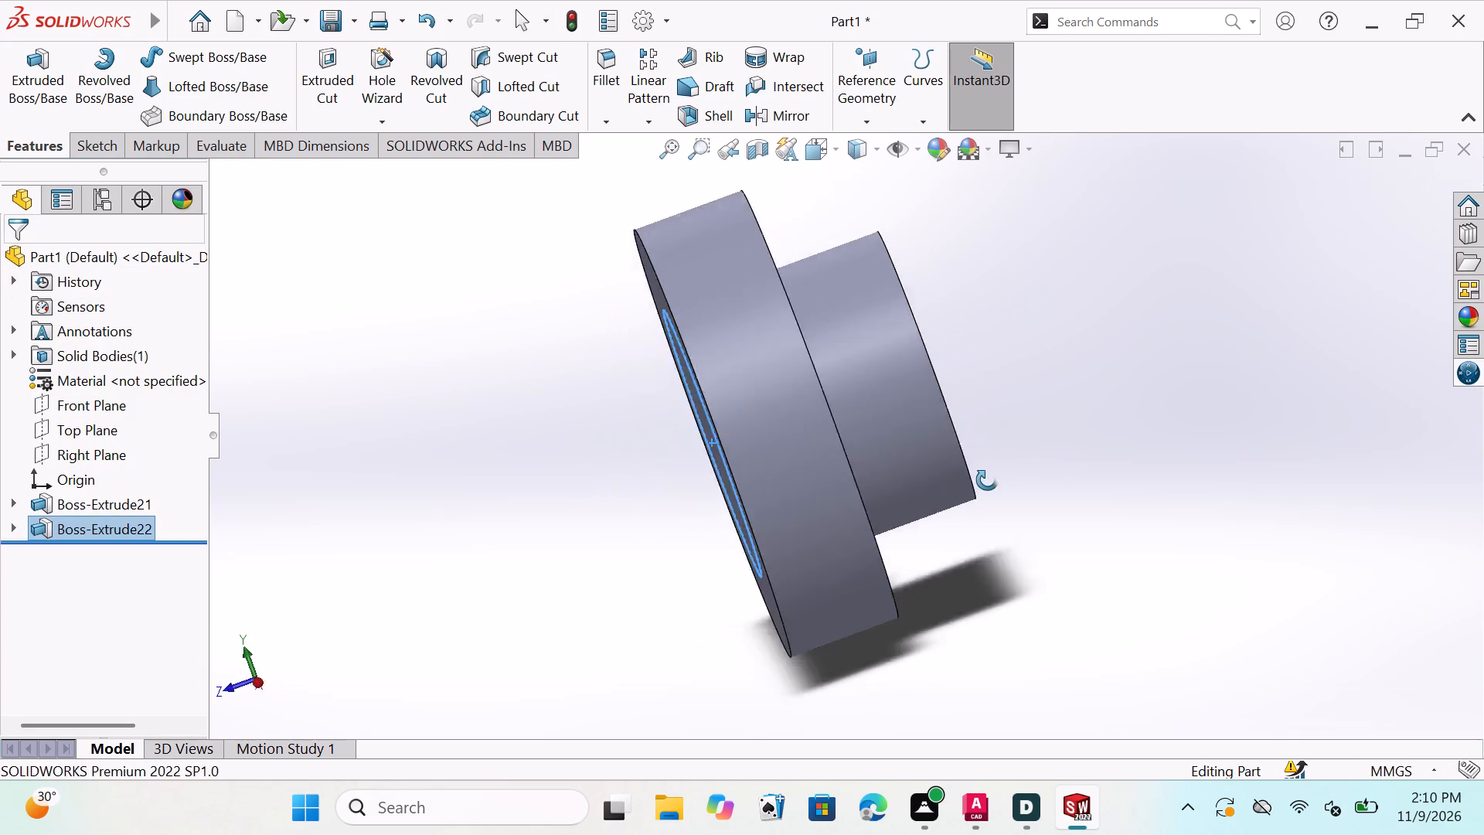
middle_drag(987, 480, 1070, 412)
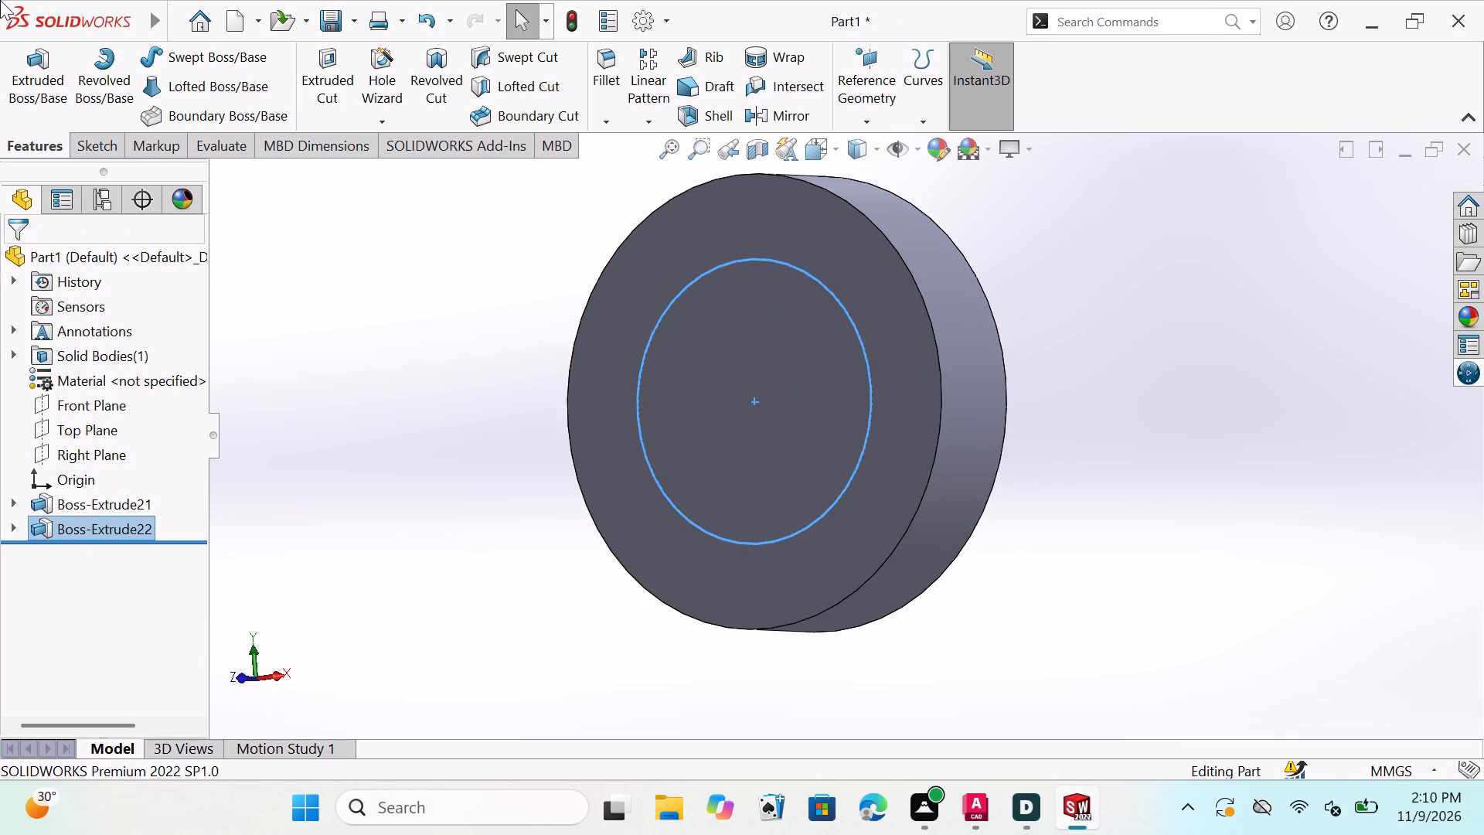
key(Escape)
key(Escape)
key(Escape)
key(Escape)
key(Escape)
key(Escape)
key(Escape)
key(Escape)
key(Escape)
key(Escape)
key(Escape)
key(Escape)
key(Escape)
key(Escape)
key(Escape)
key(Escape)
key(Escape)
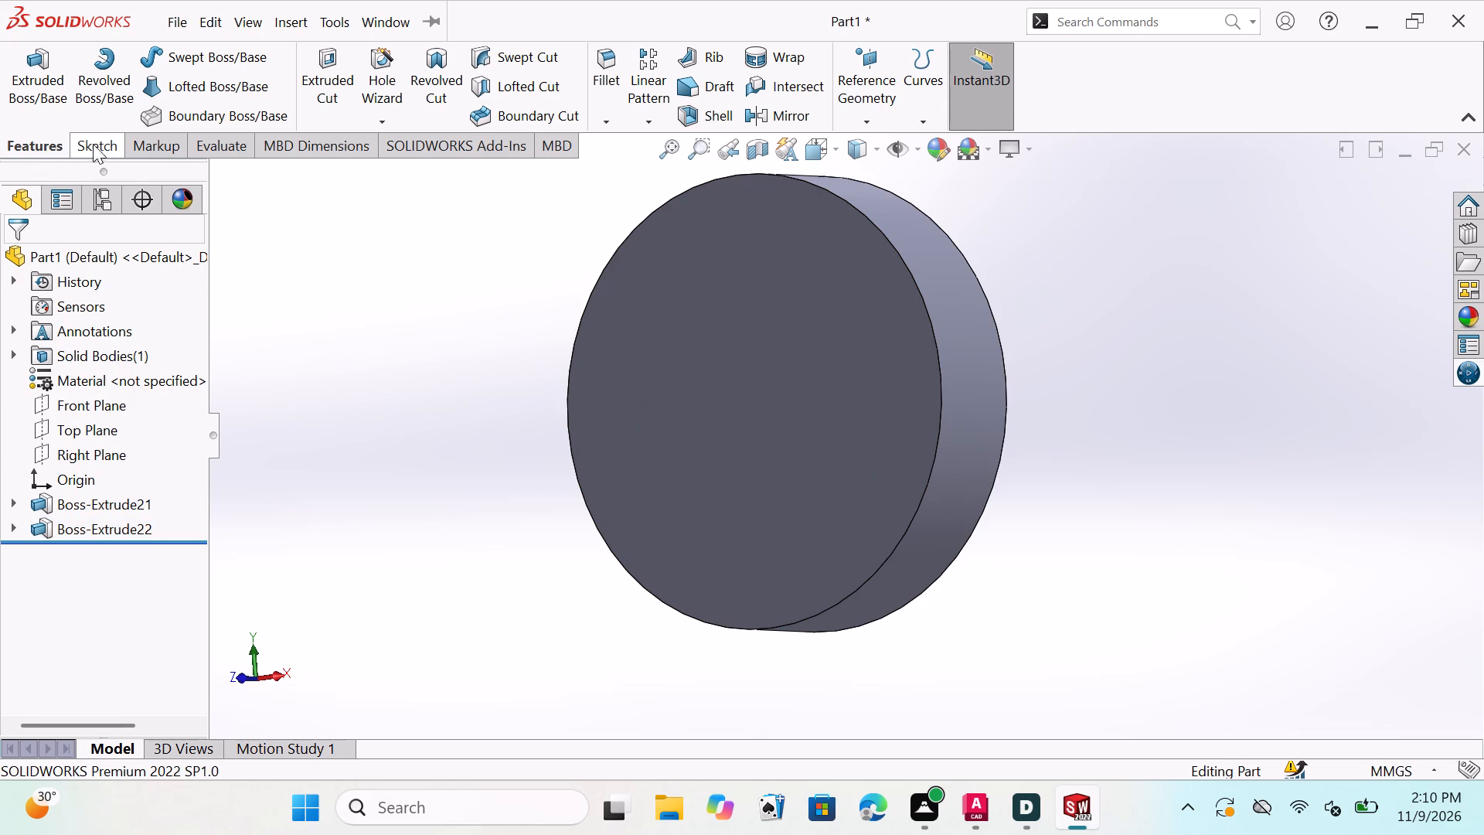
key(Escape)
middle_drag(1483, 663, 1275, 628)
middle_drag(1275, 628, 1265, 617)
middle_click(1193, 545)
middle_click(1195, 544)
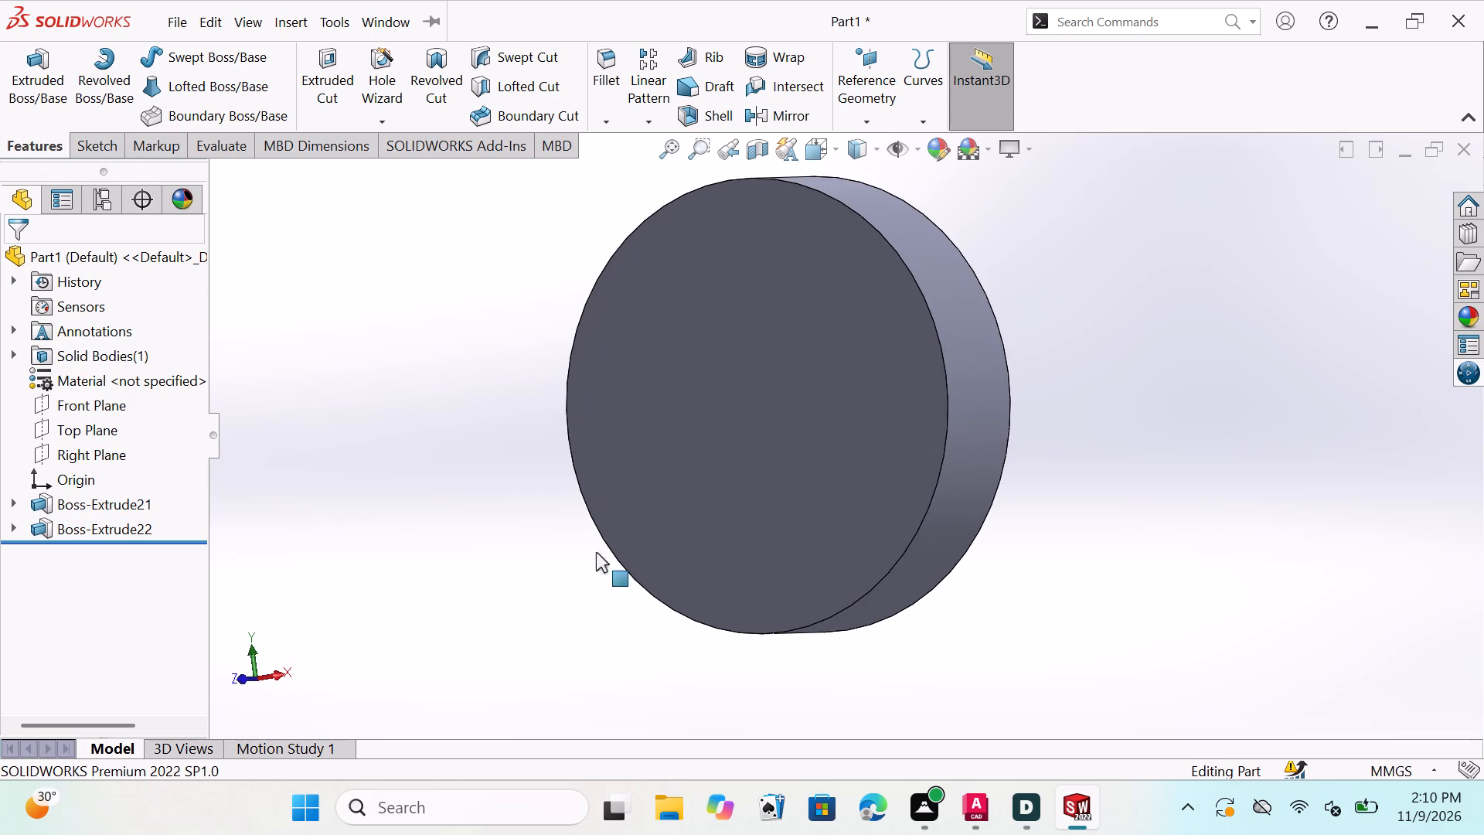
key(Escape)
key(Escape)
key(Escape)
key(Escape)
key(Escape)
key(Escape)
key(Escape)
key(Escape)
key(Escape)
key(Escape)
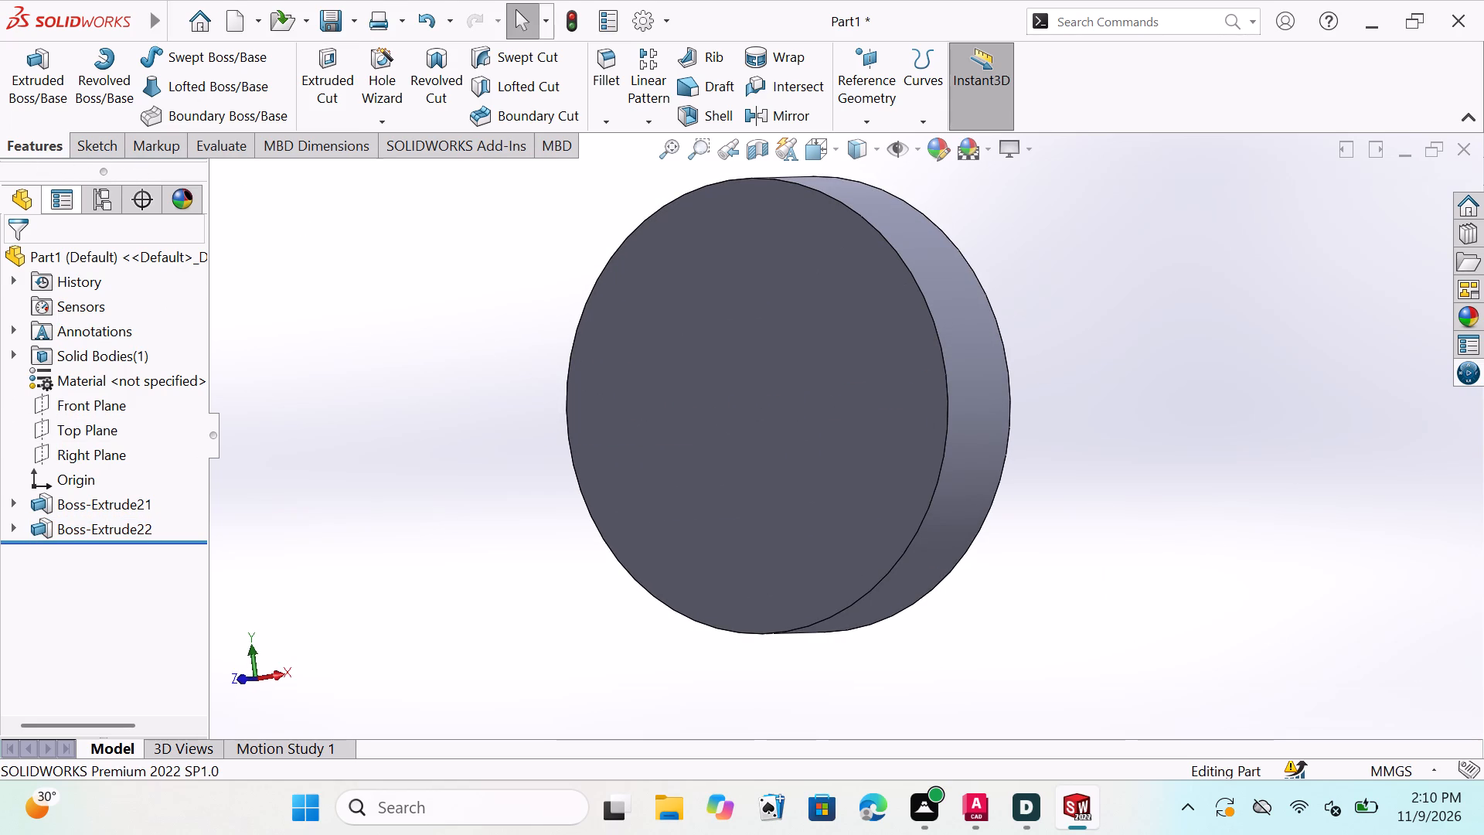
Sketch a circle of about 26.3 mm radius centred on the origin in a new sketch on the disc's front face.
click(90, 404)
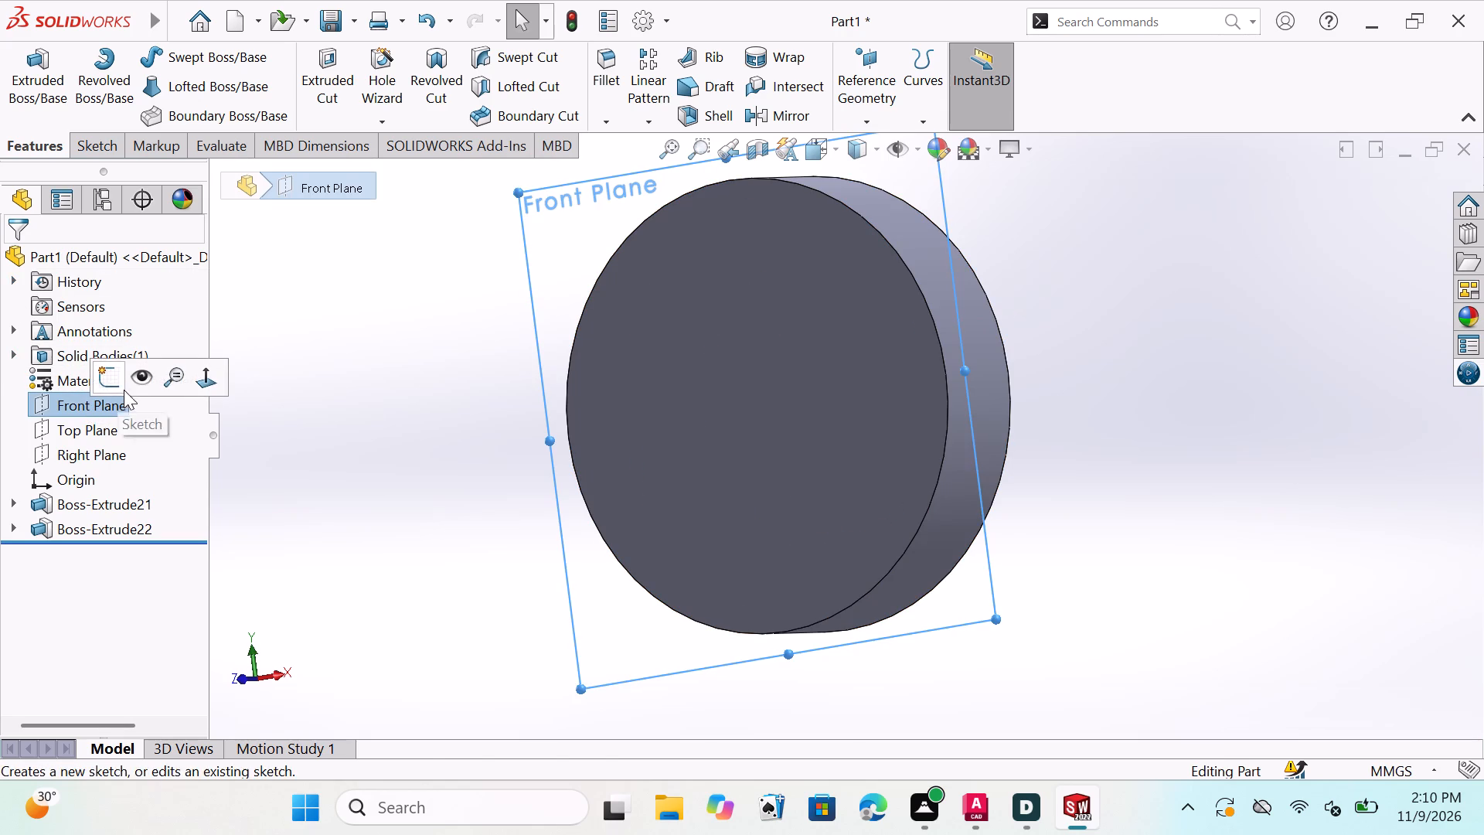
click(205, 379)
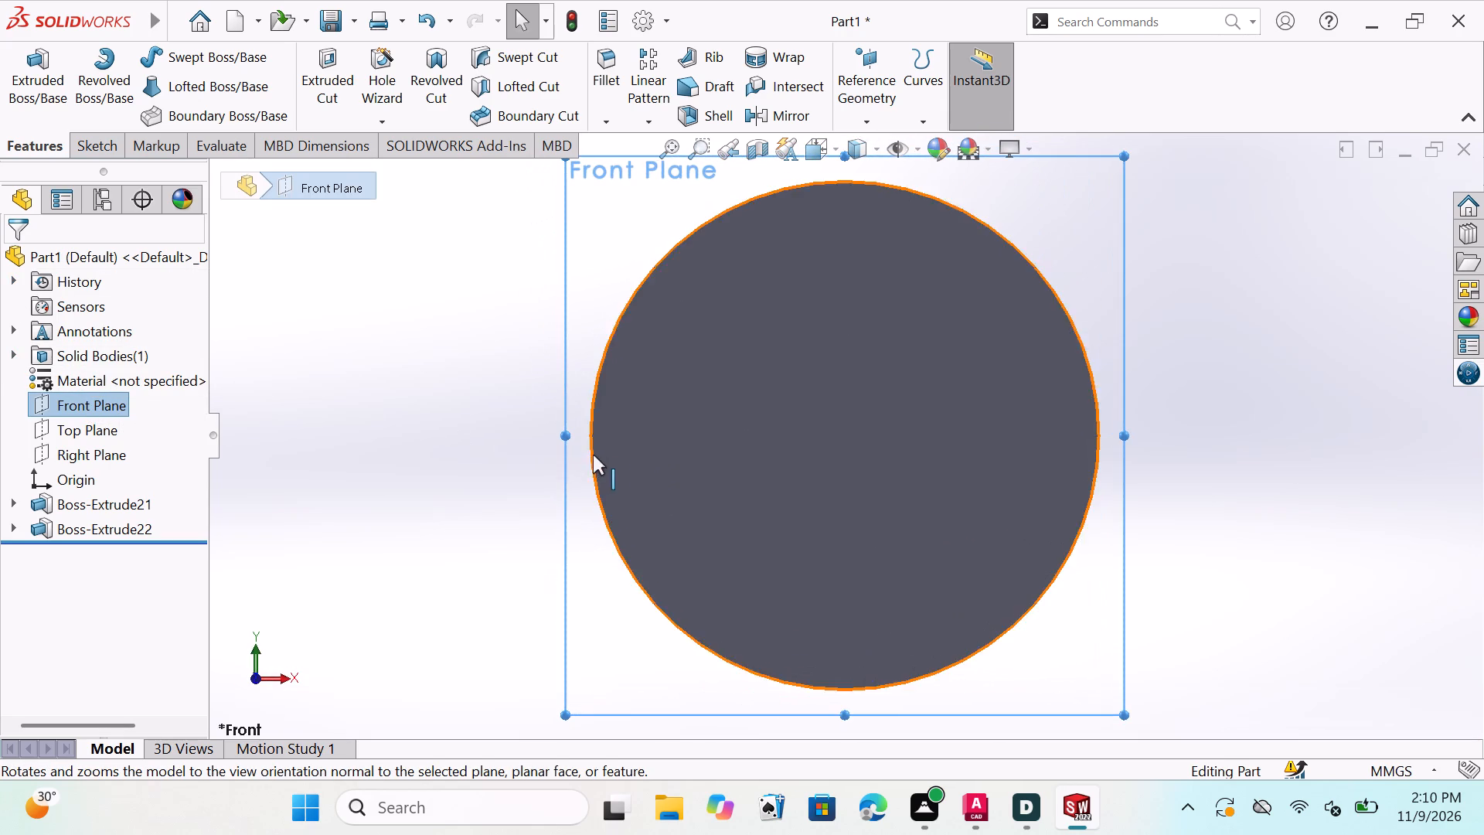
key(Escape)
key(Escape)
key(Escape)
key(Escape)
scroll(925, 479, up, 1)
scroll(938, 468, down, 2)
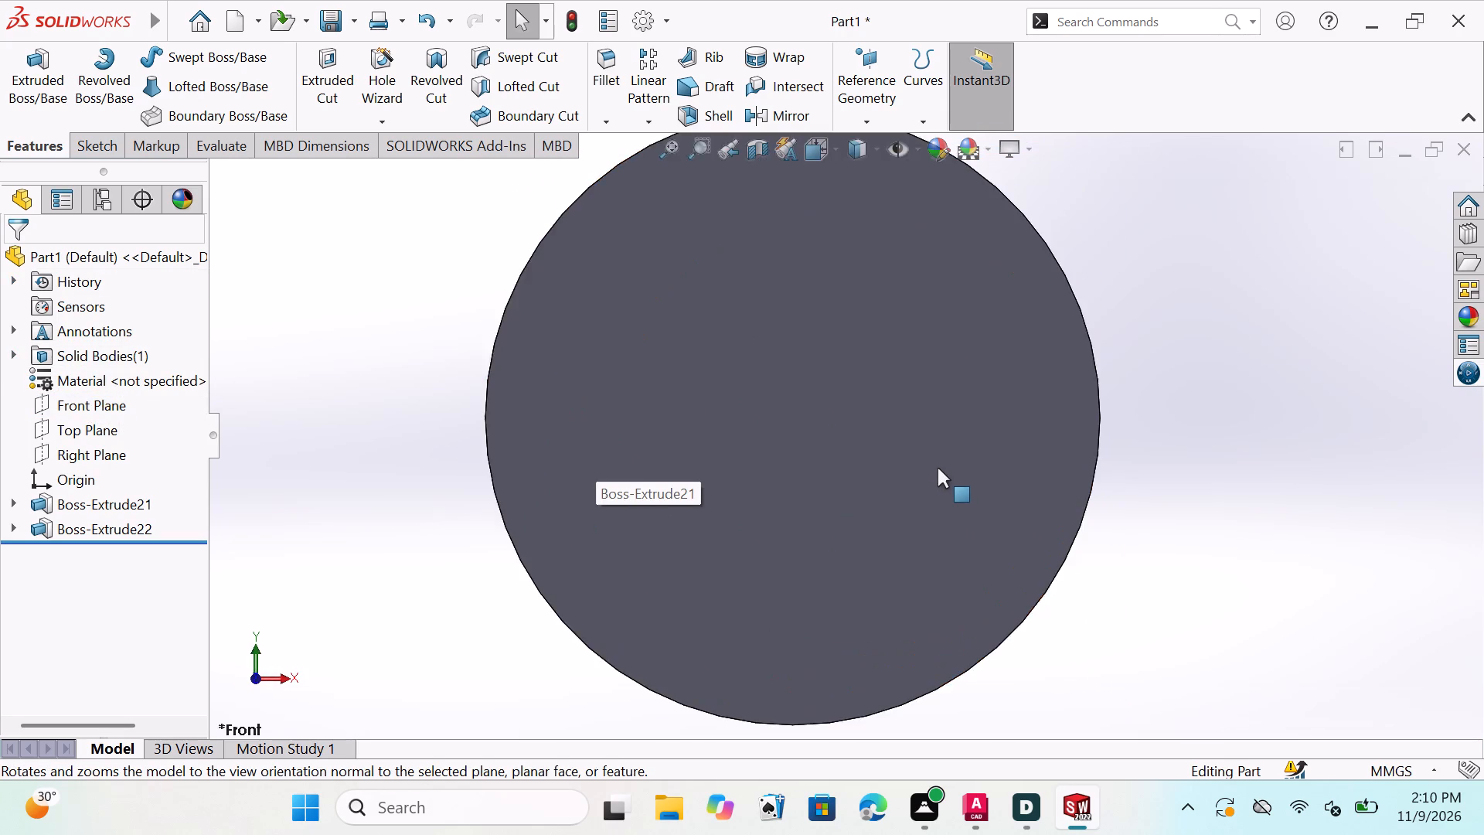
scroll(938, 460, up, 4)
key(Escape)
key(Escape)
key(Escape)
key(Escape)
key(Escape)
key(Escape)
key(Escape)
key(Escape)
key(Escape)
key(Escape)
key(Escape)
key(Escape)
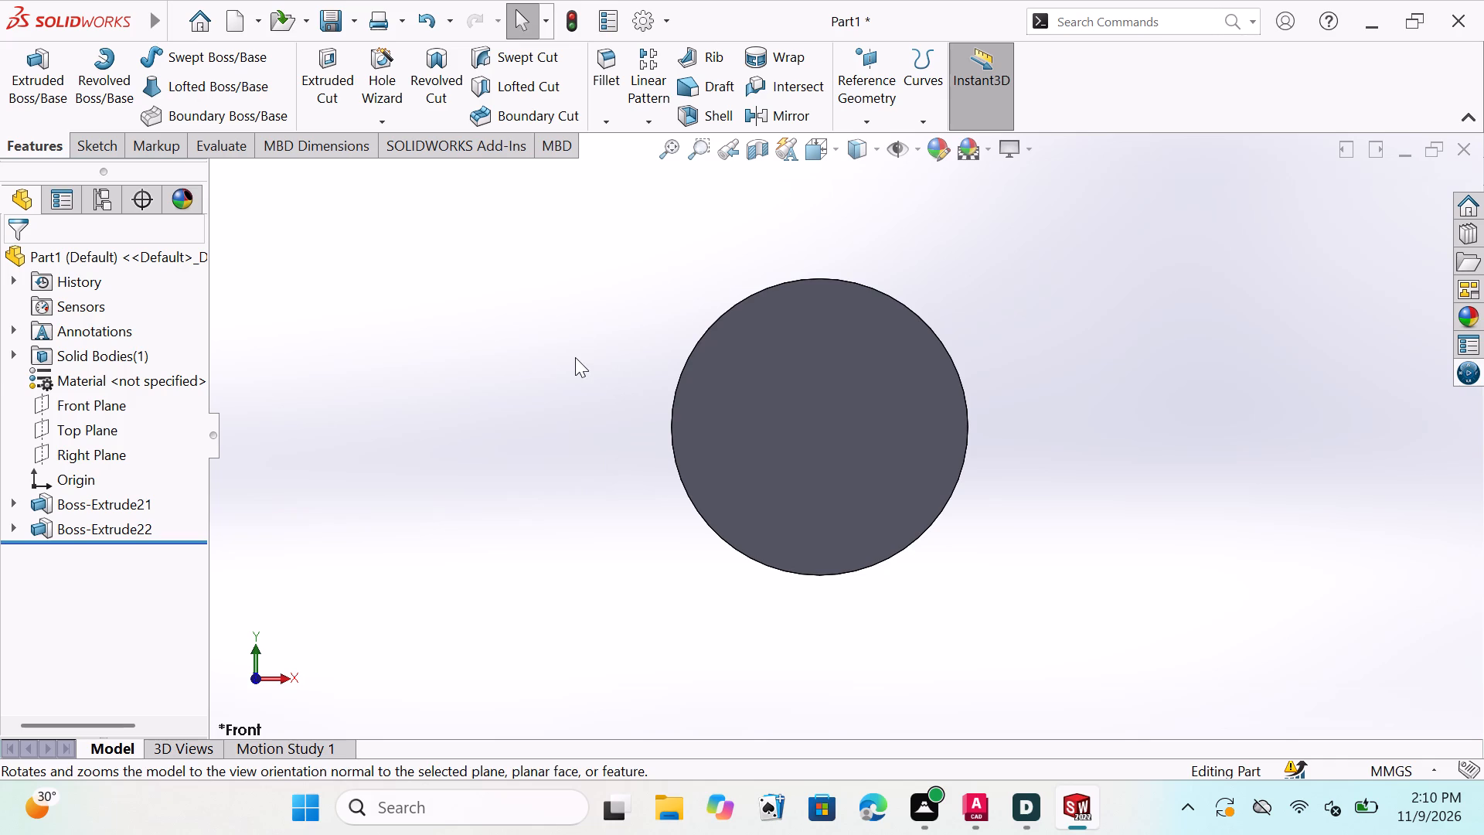
key(Escape)
click(115, 148)
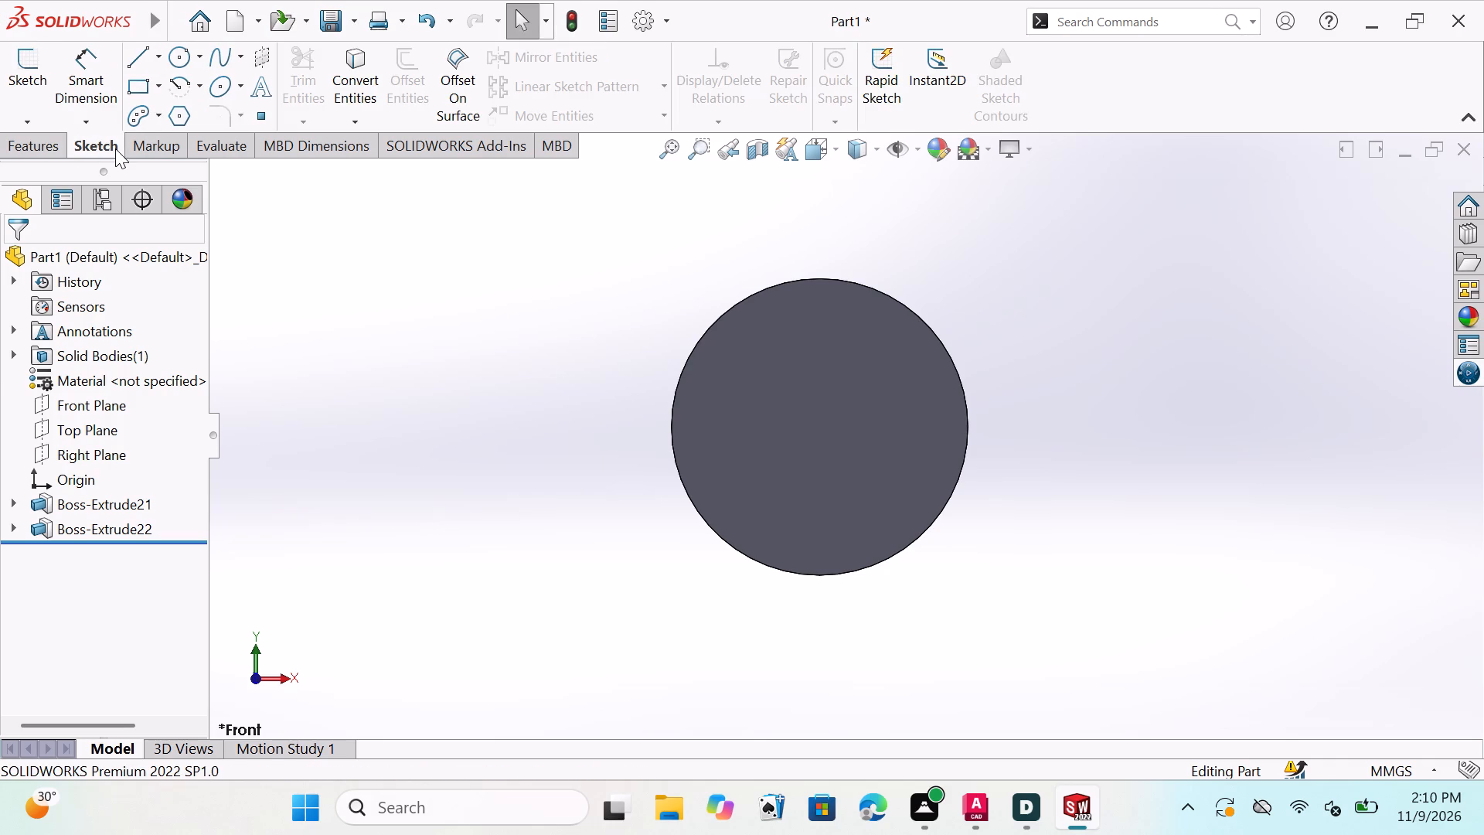
key(Escape)
key(Escape)
key(Escape)
key(Escape)
key(Escape)
key(Escape)
key(Escape)
key(Escape)
key(Escape)
key(Escape)
key(Escape)
key(Escape)
key(Escape)
key(Escape)
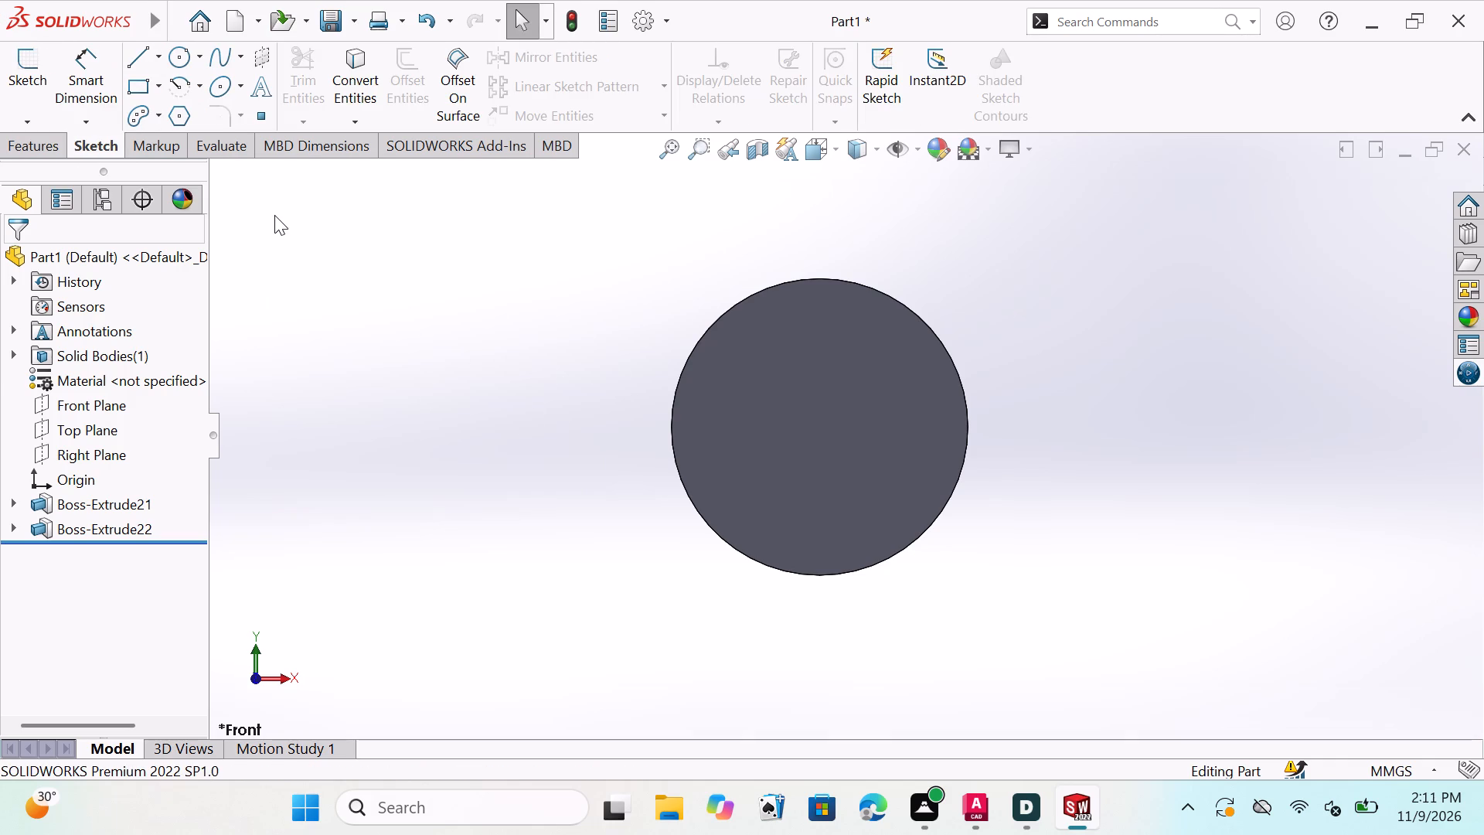
key(Escape)
key(Escape)
key(Escape)
key(Escape)
key(Escape)
key(Escape)
key(Escape)
key(Escape)
key(Escape)
key(Escape)
key(Escape)
key(Escape)
key(Escape)
key(Escape)
key(Escape)
key(Escape)
key(Escape)
key(Escape)
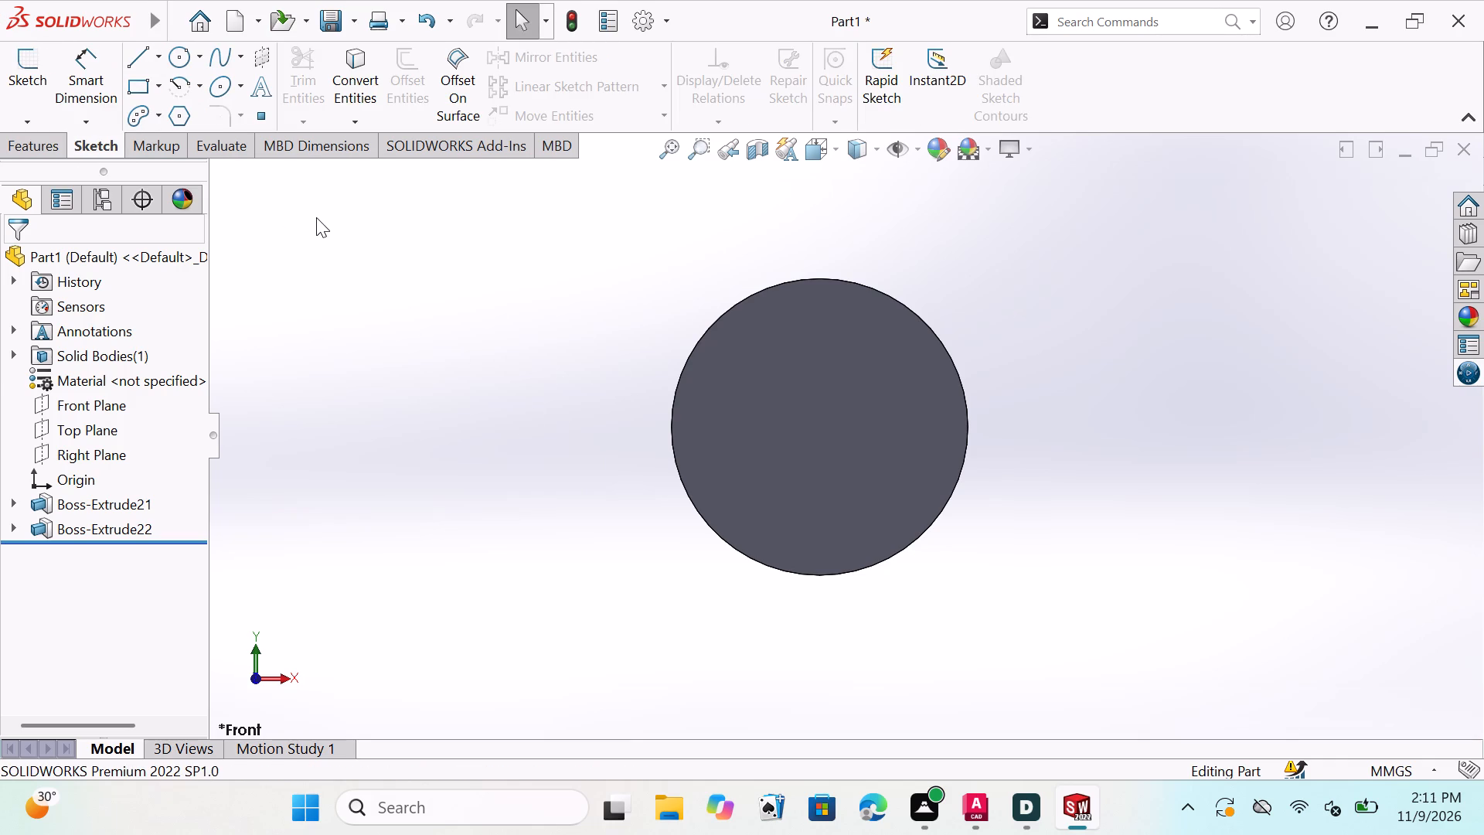
key(Escape)
key(Escape)
key(Escape)
key(Escape)
key(Escape)
click(182, 56)
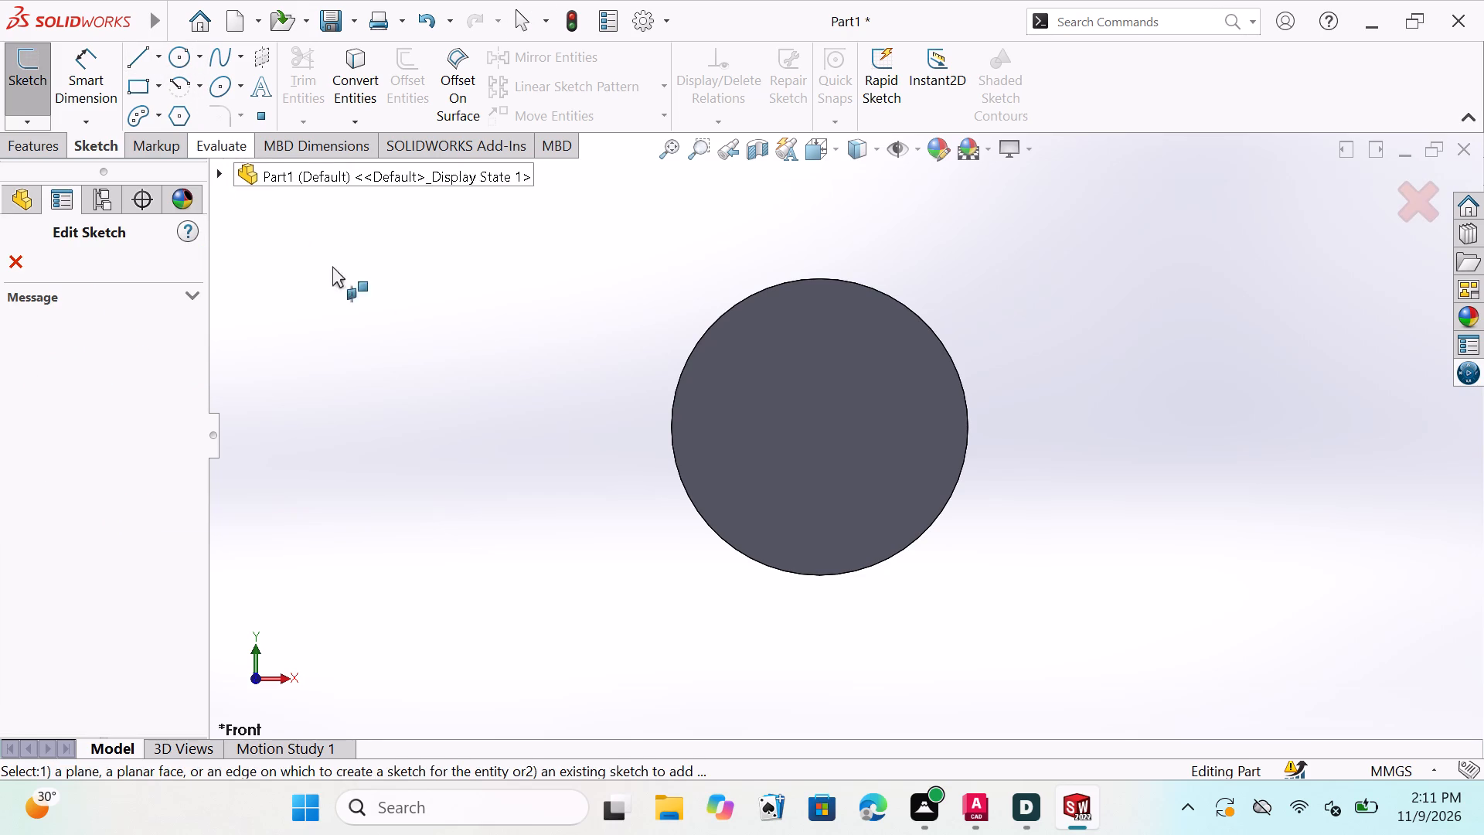
click(828, 420)
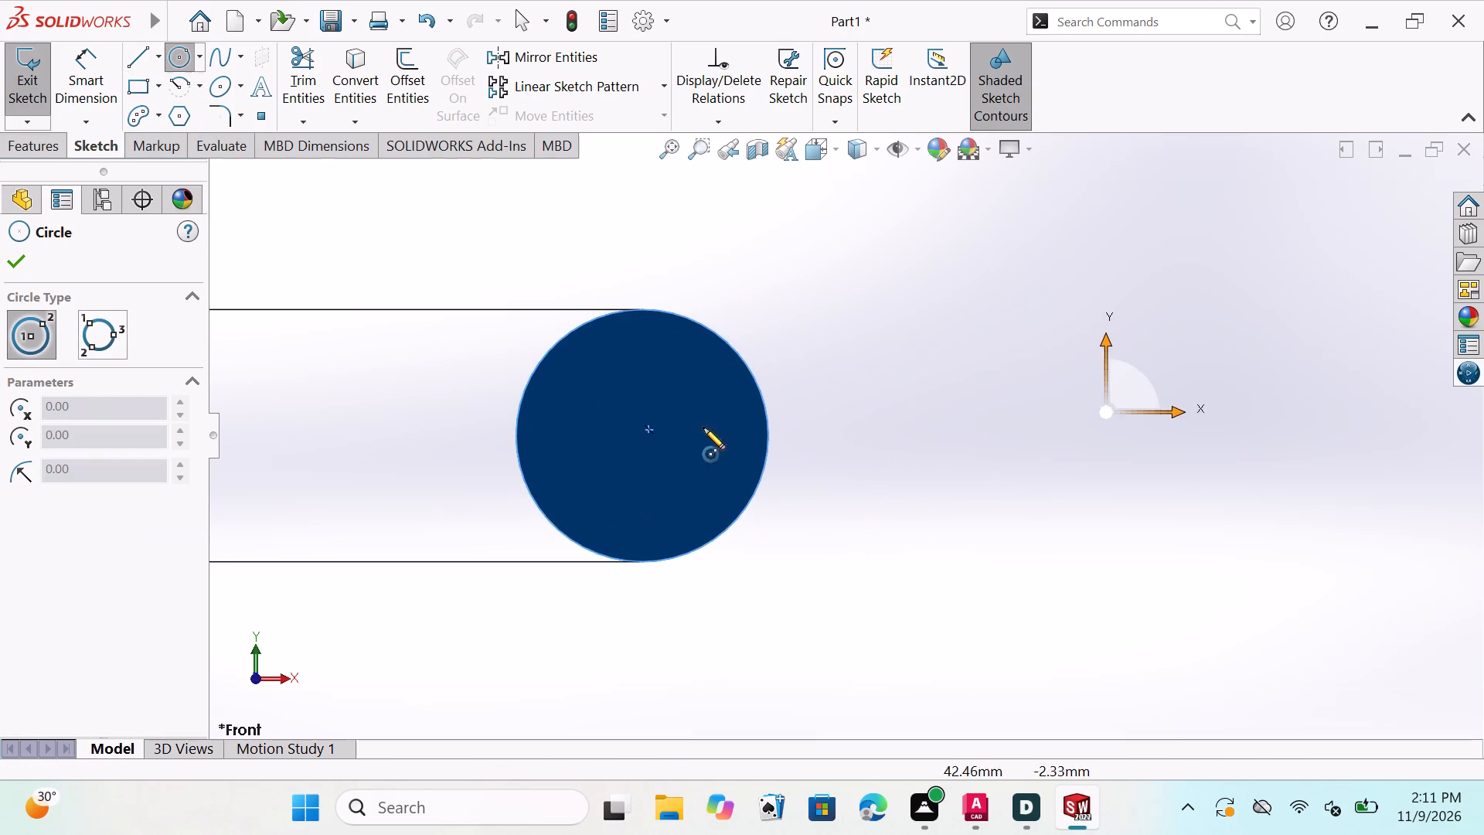
scroll(628, 407, down, 3)
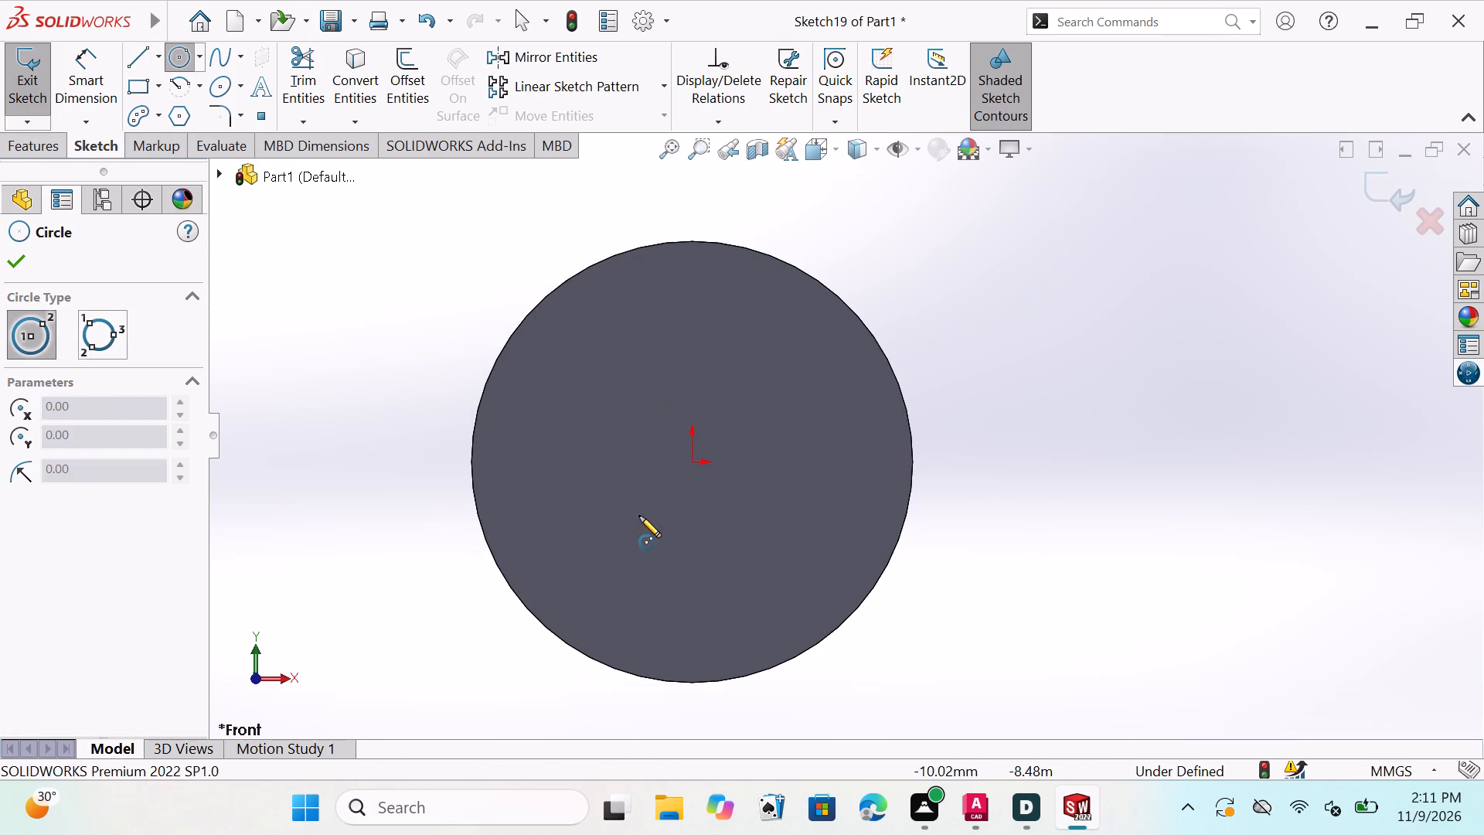
scroll(679, 554, down, 1)
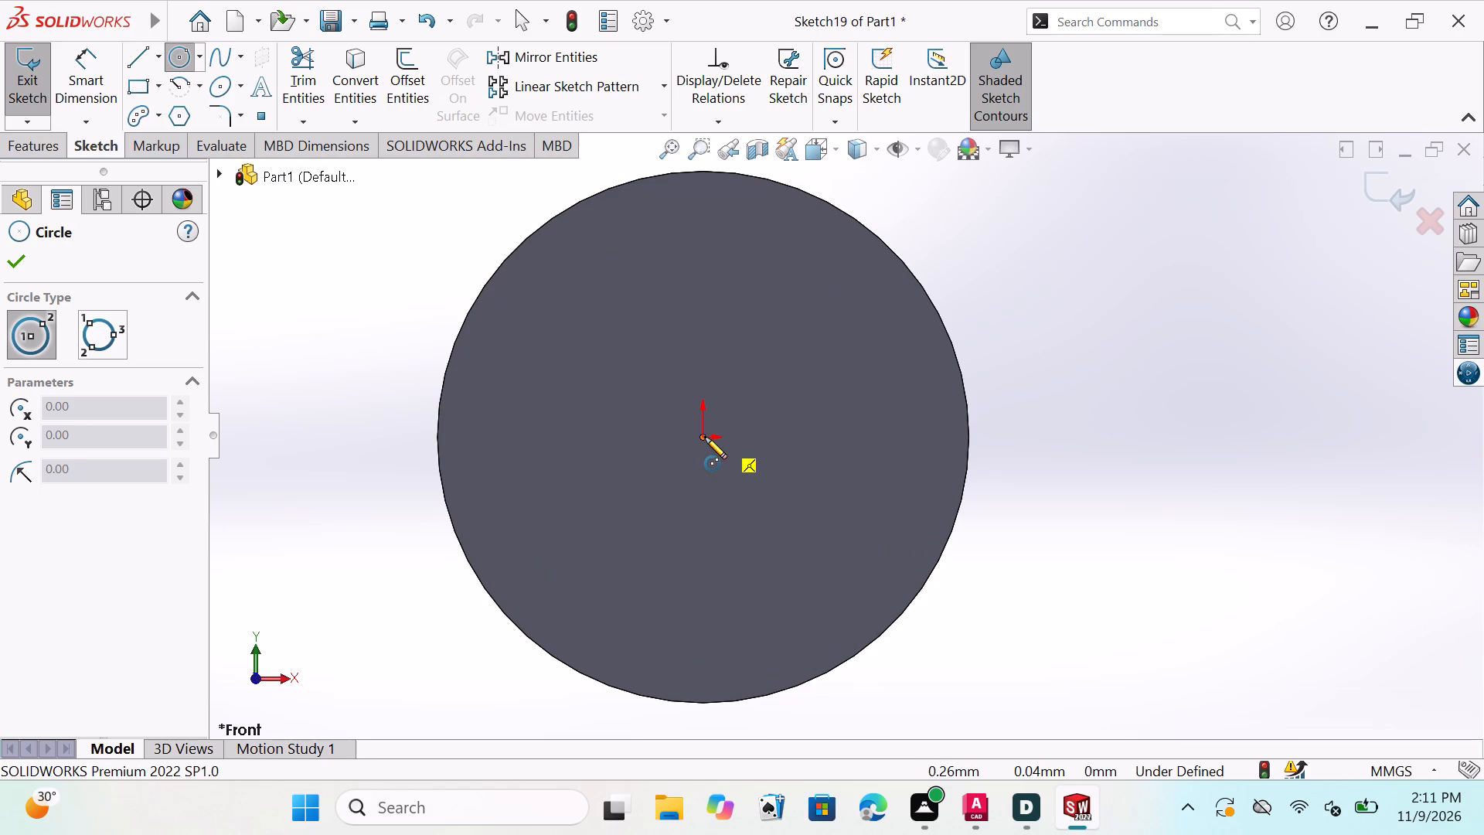
click(704, 437)
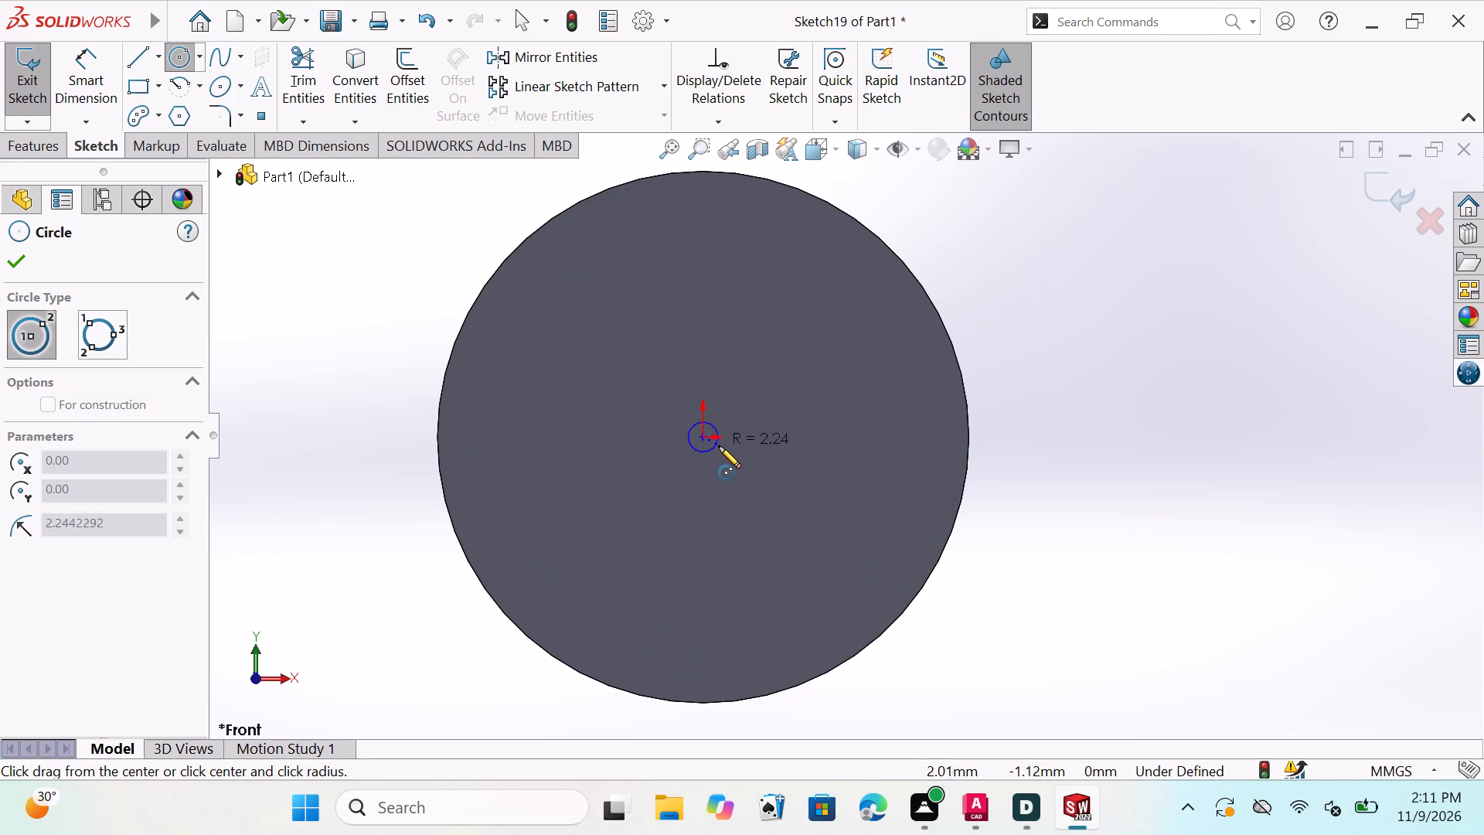
click(878, 431)
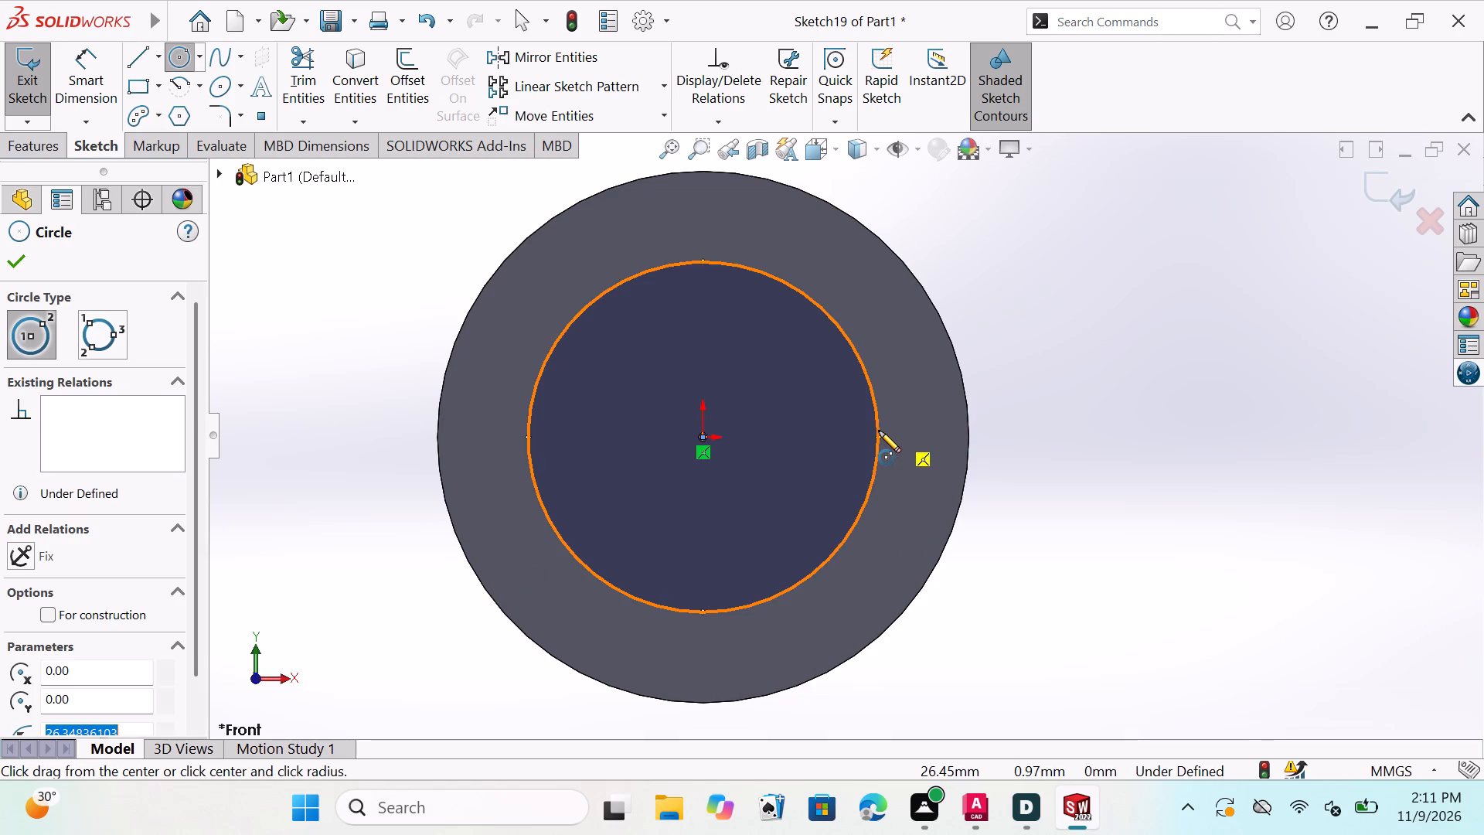
click(6, 257)
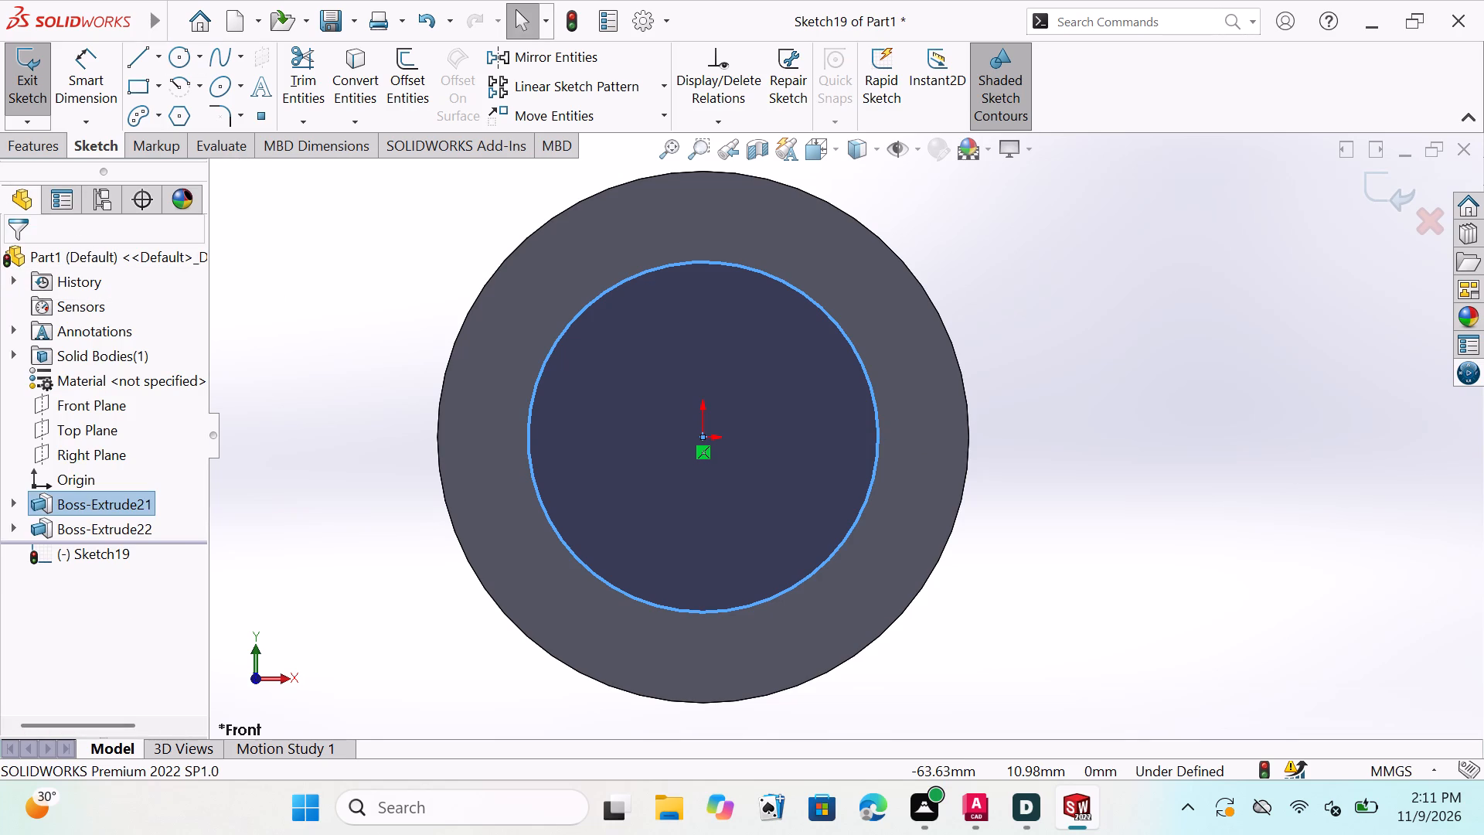
Dimension the origin-centred circle on the disc's front face with a diameter of 40 mm.
click(79, 62)
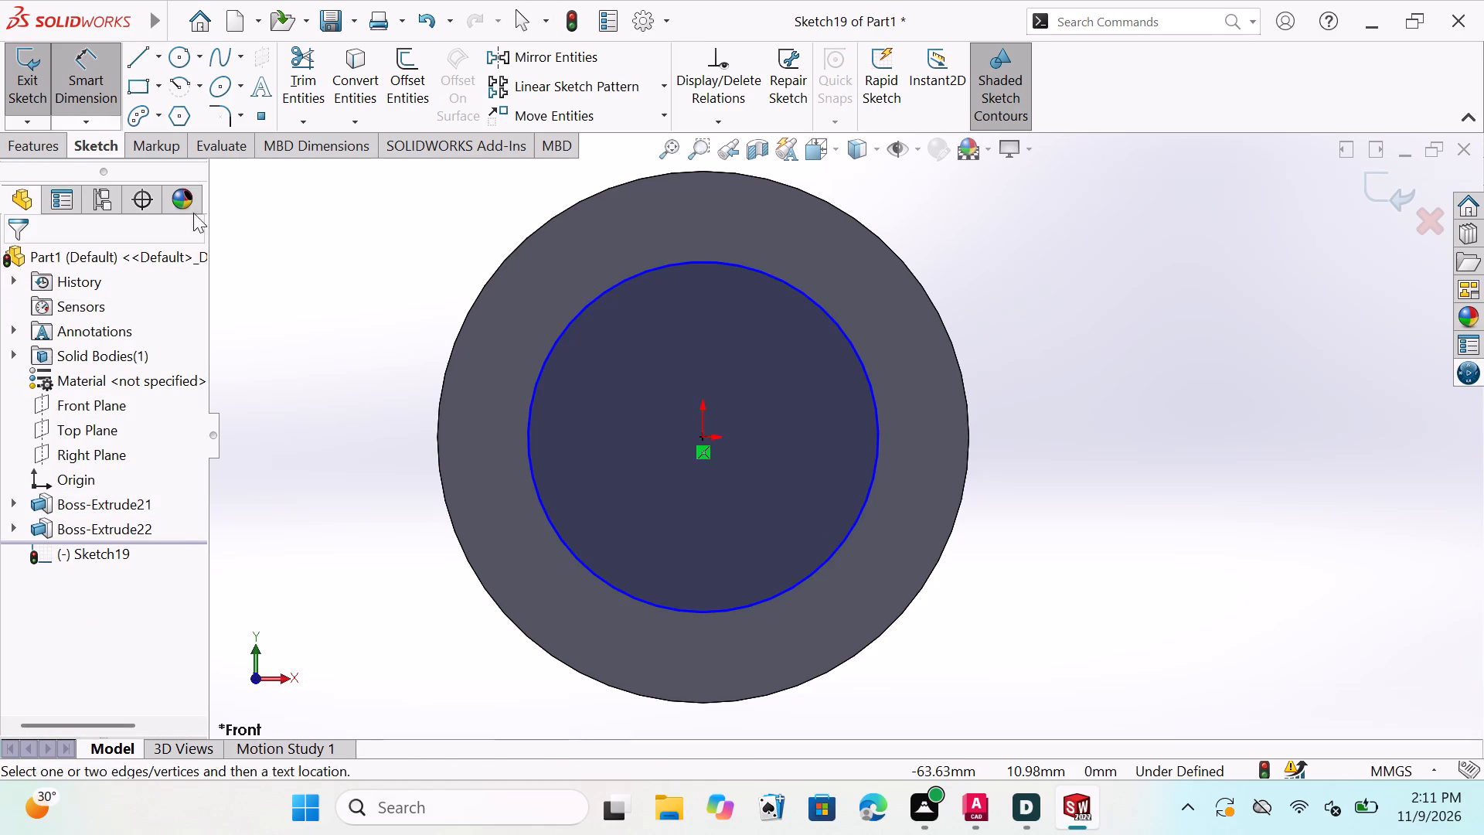
click(675, 261)
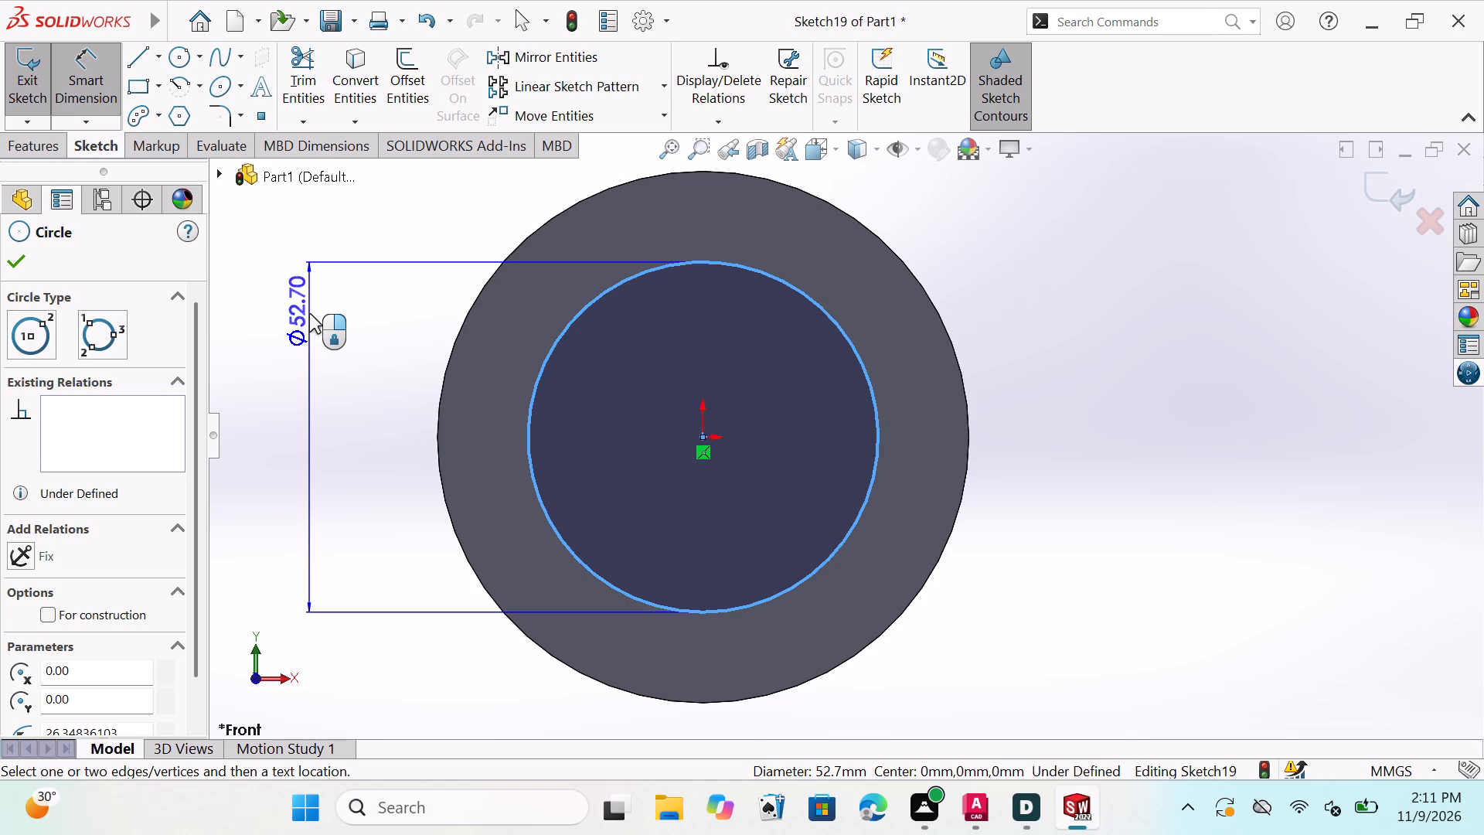
click(309, 313)
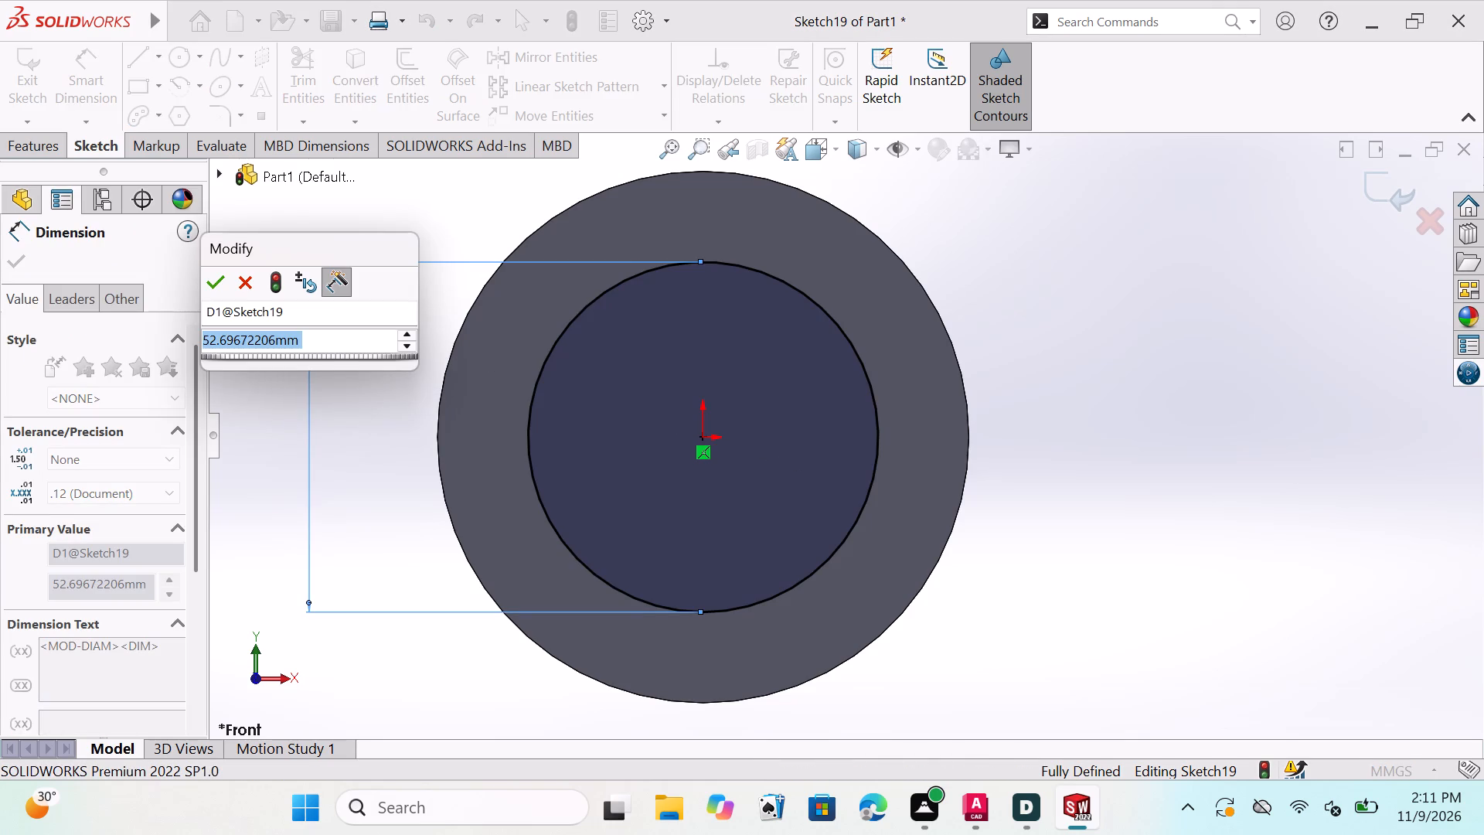
click(349, 341)
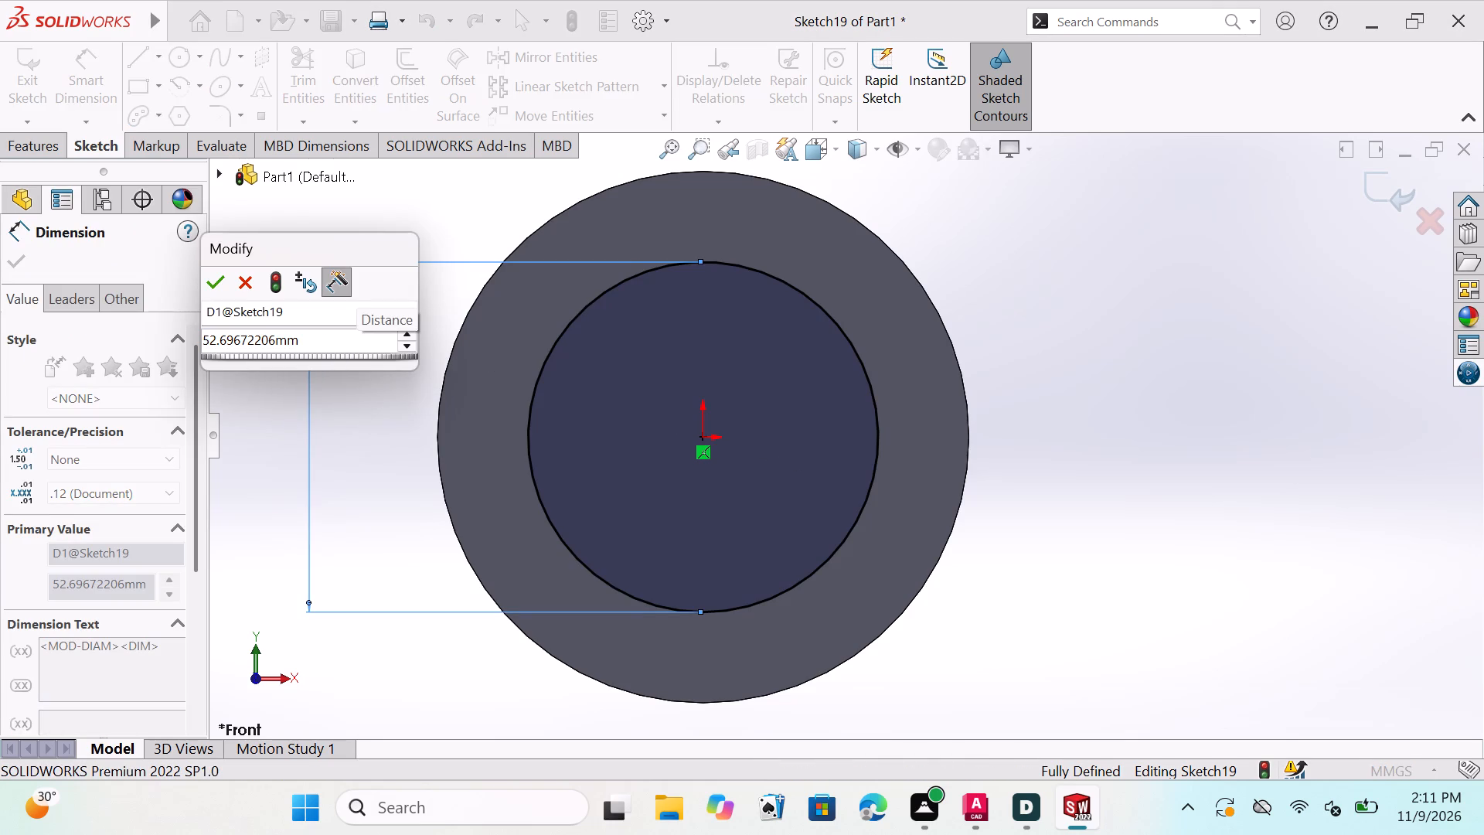
key(BackSpace)
key(BackSpace)
key(BackSpace)
key(BackSpace)
key(BackSpace)
key(BackSpace)
key(BackSpace)
key(BackSpace)
key(BackSpace)
key(BackSpace)
key(BackSpace)
key(BackSpace)
key(BackSpace)
key(BackSpace)
key(BackSpace)
key(BackSpace)
key(BackSpace)
key(BackSpace)
key(BackSpace)
key(BackSpace)
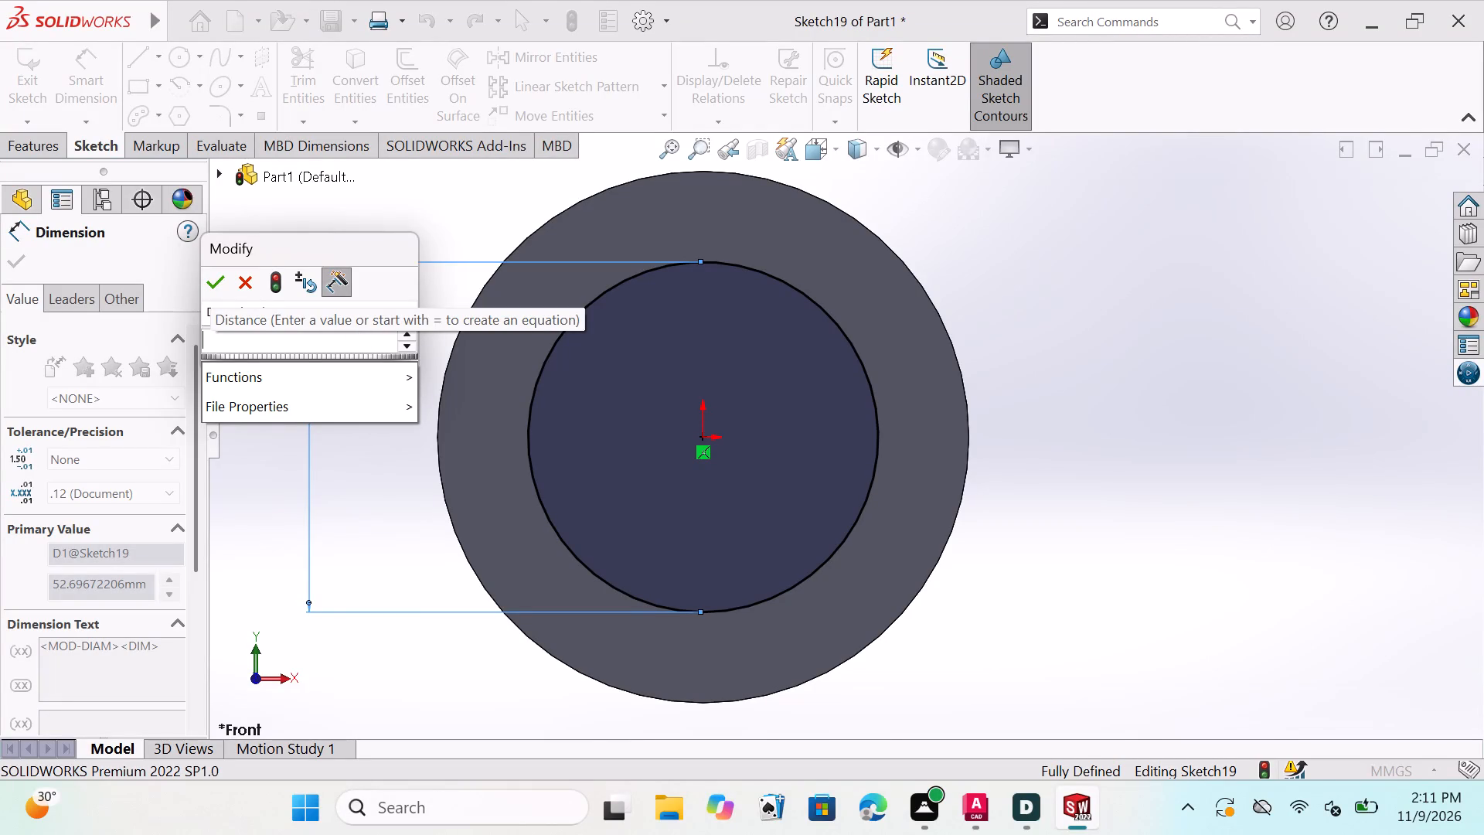
text(40)
click(209, 279)
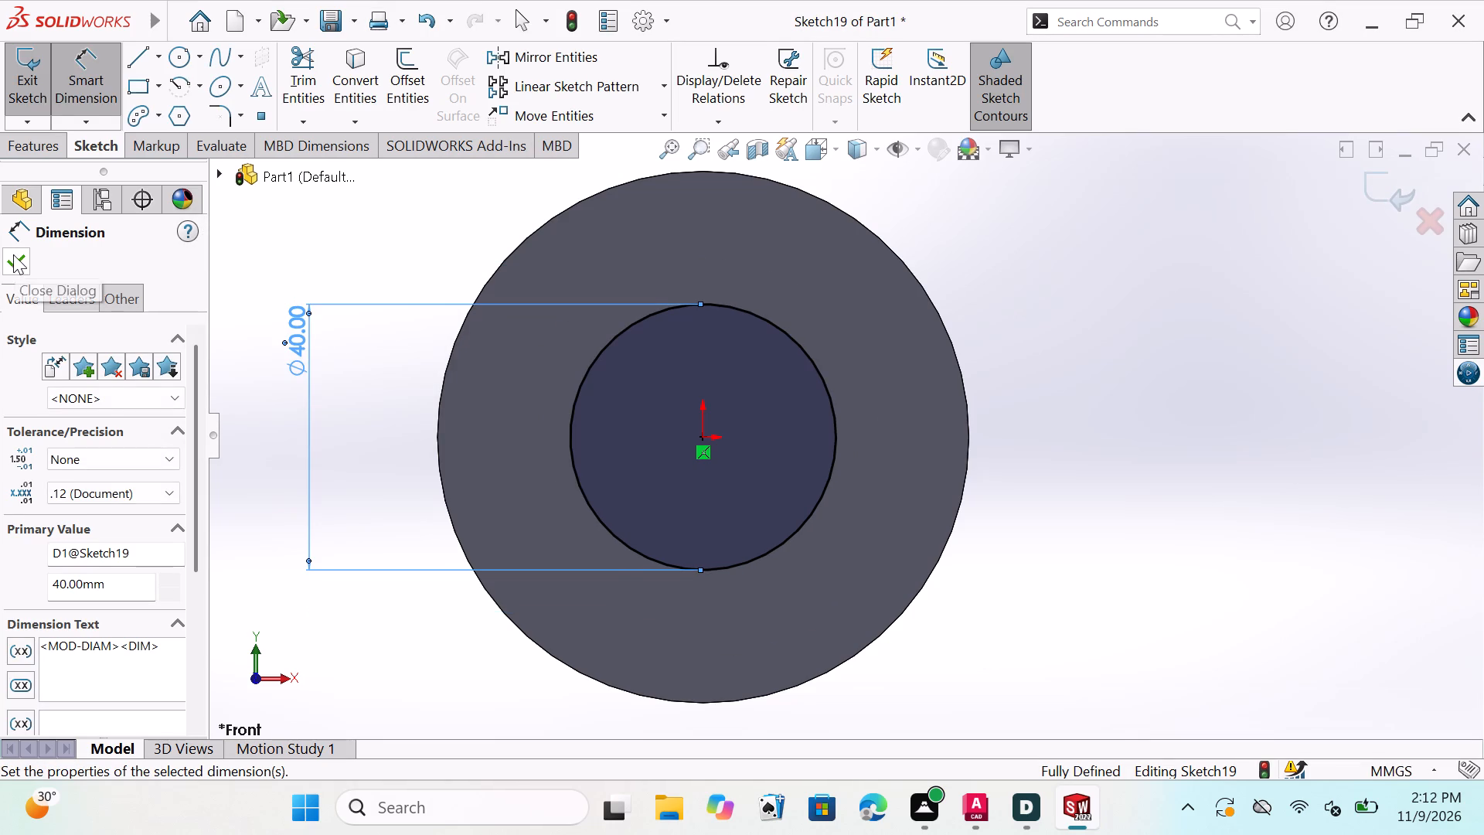
click(13, 254)
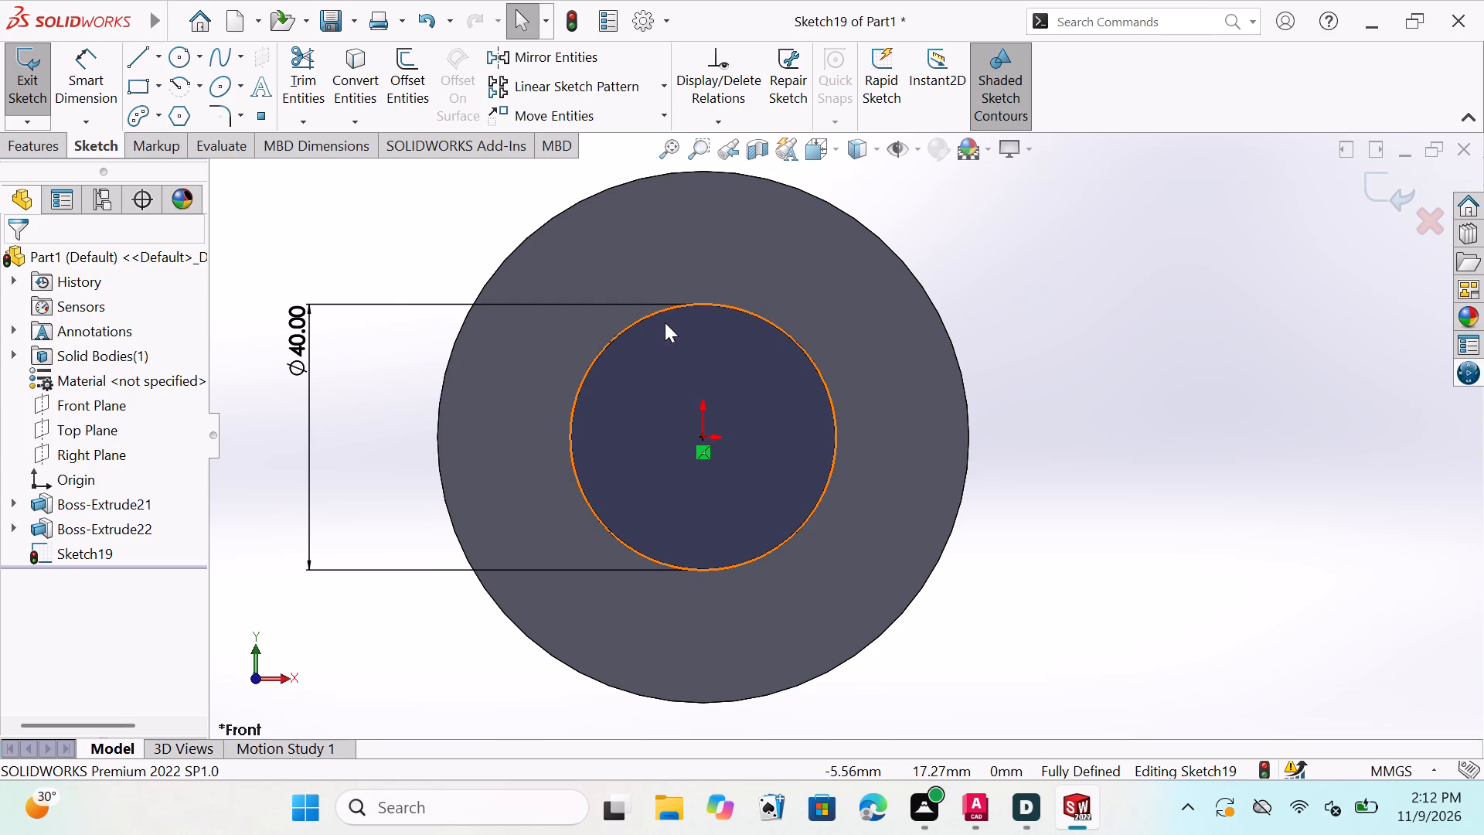
Extrude the 40 mm circle as a merged blind boss 60 mm deep in the reversed direction, through the disc and the 50 mm boss.
click(32, 145)
click(53, 94)
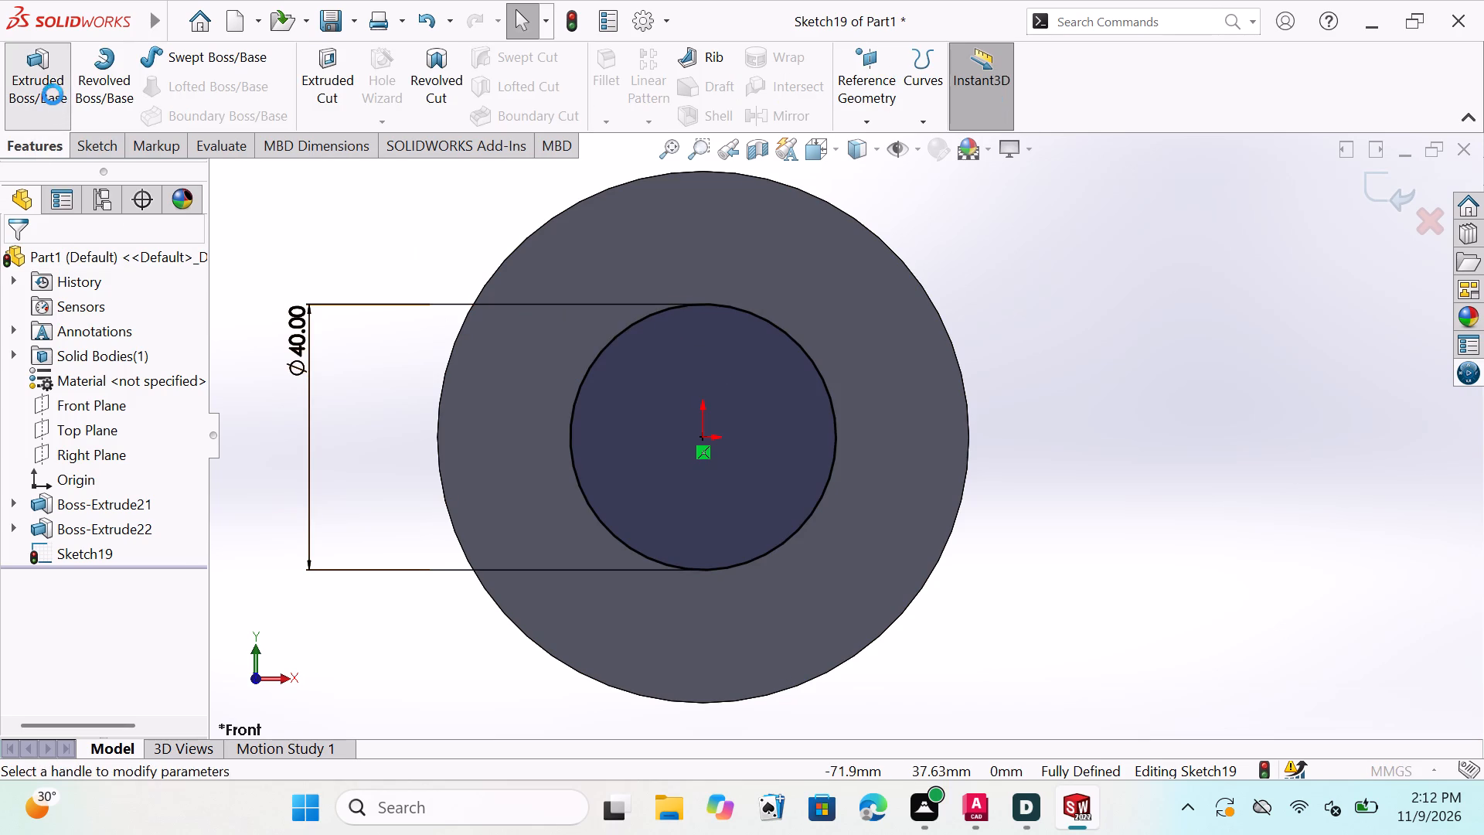
middle_drag(1152, 450, 1149, 452)
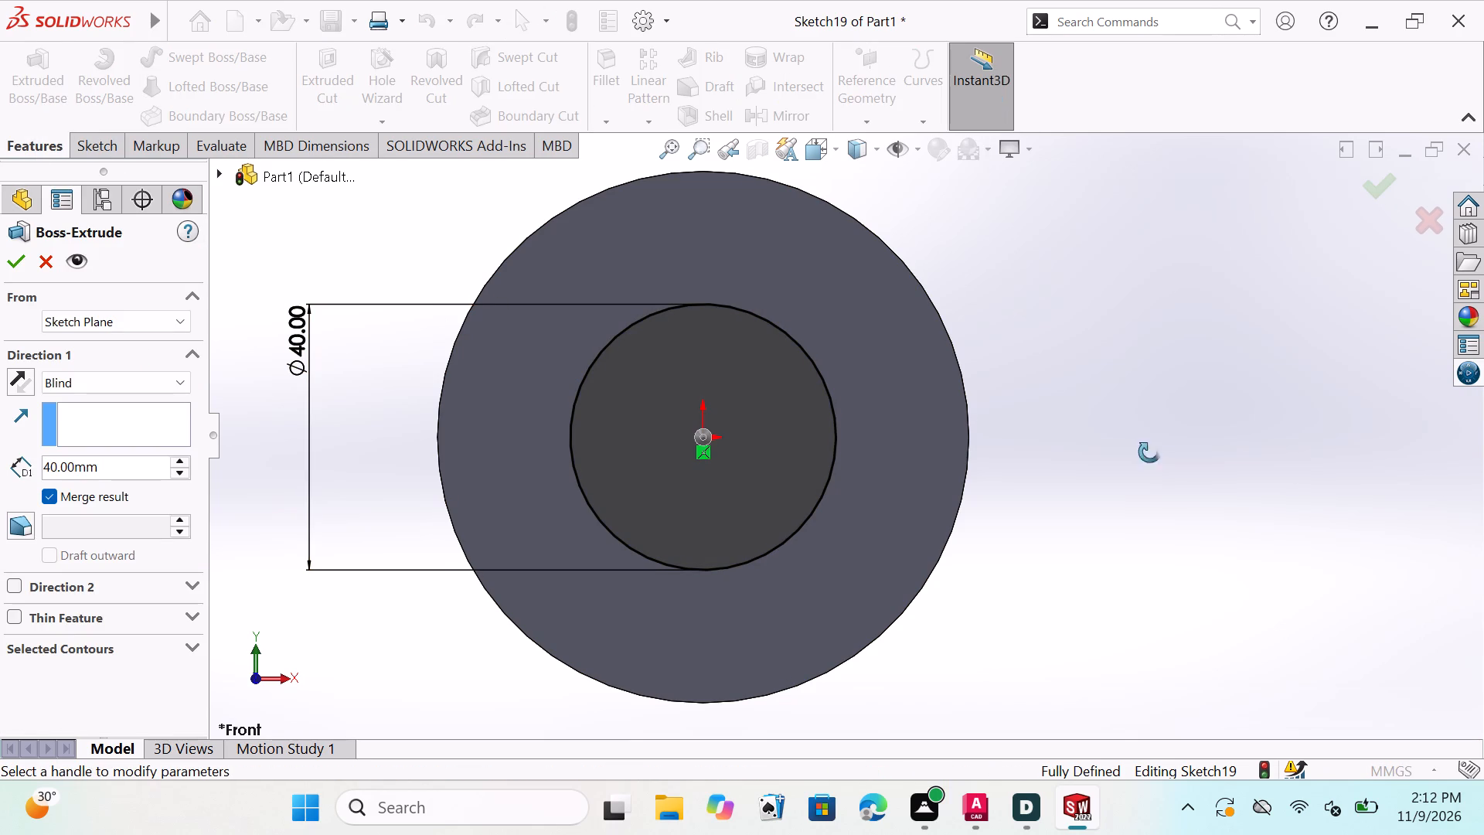
middle_drag(1149, 452, 1040, 516)
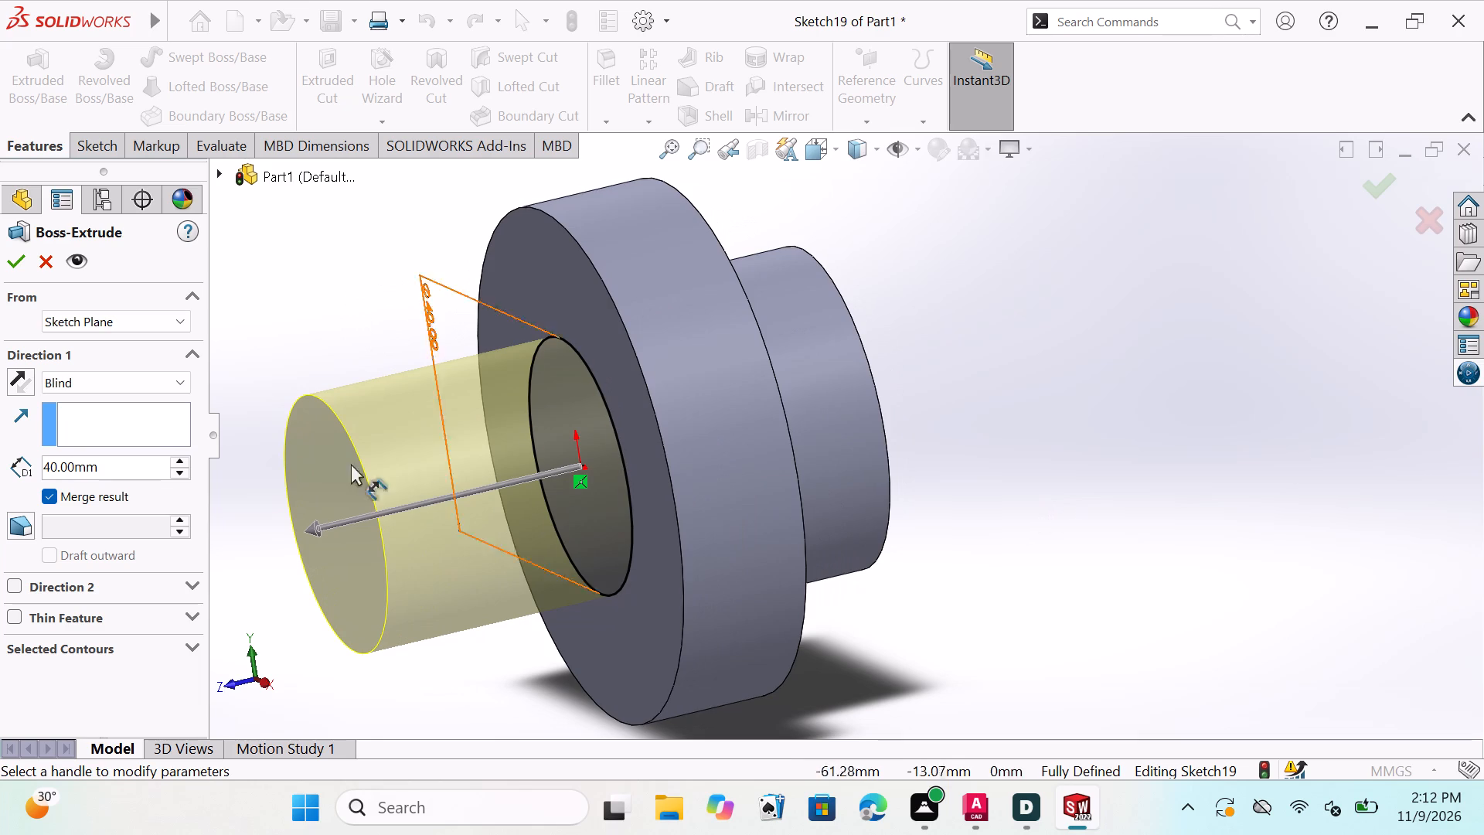
click(22, 373)
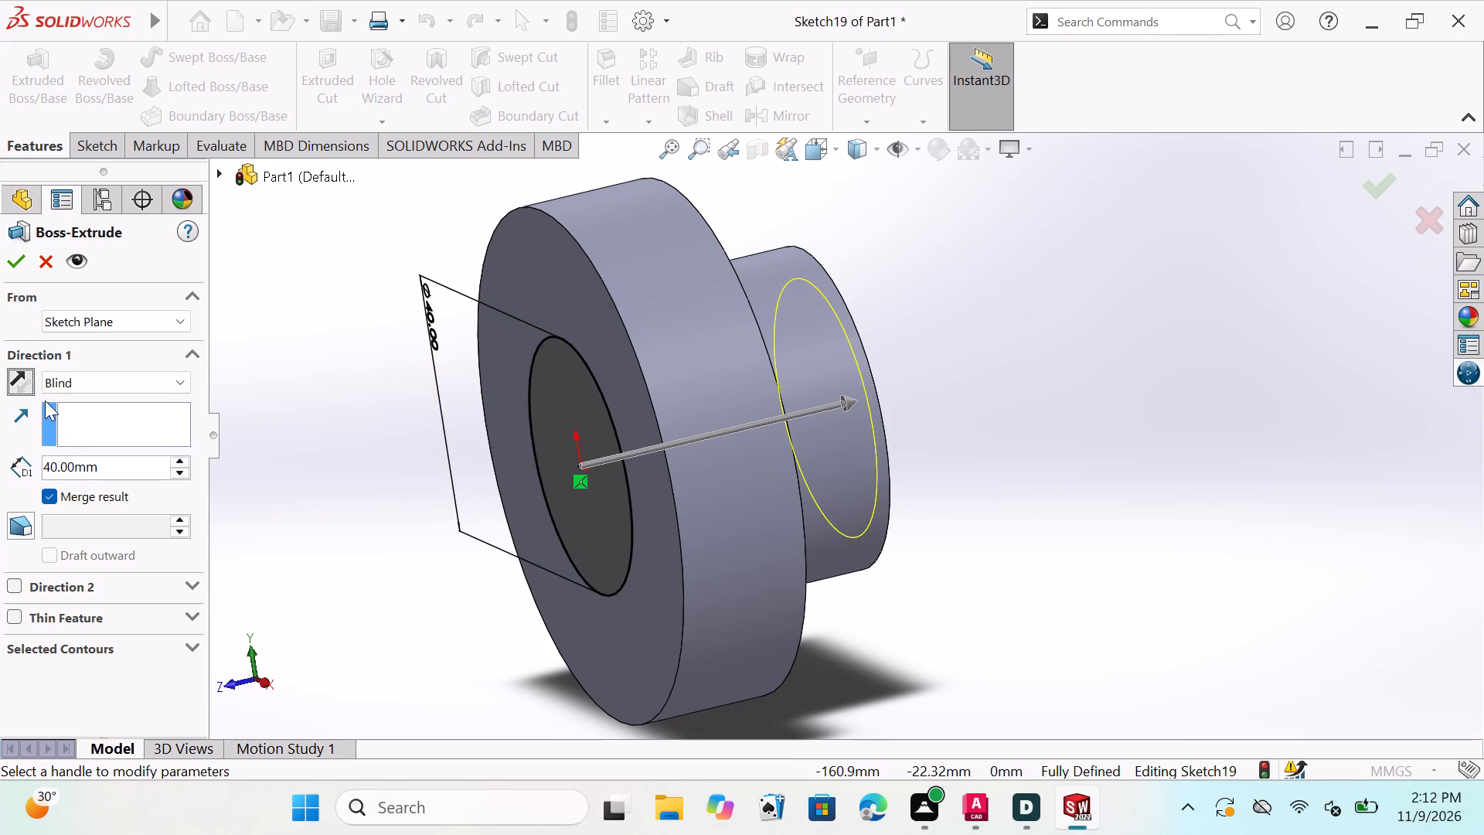
click(130, 465)
key(BackSpace)
key(BackSpace)
key(BackSpace)
key(BackSpace)
key(BackSpace)
key(BackSpace)
key(BackSpace)
key(BackSpace)
key(BackSpace)
key(BackSpace)
key(BackSpace)
key(BackSpace)
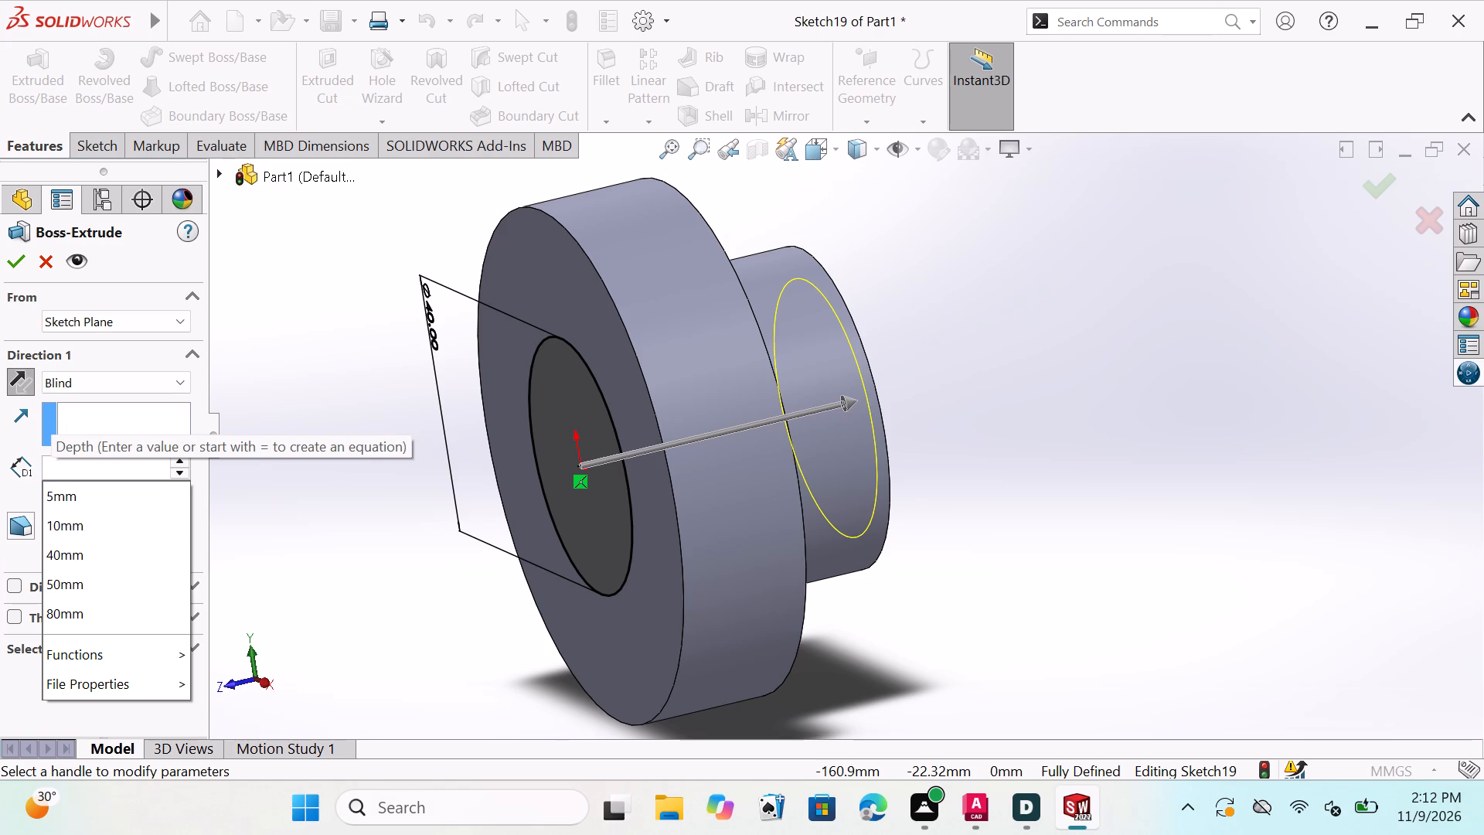
text(60)
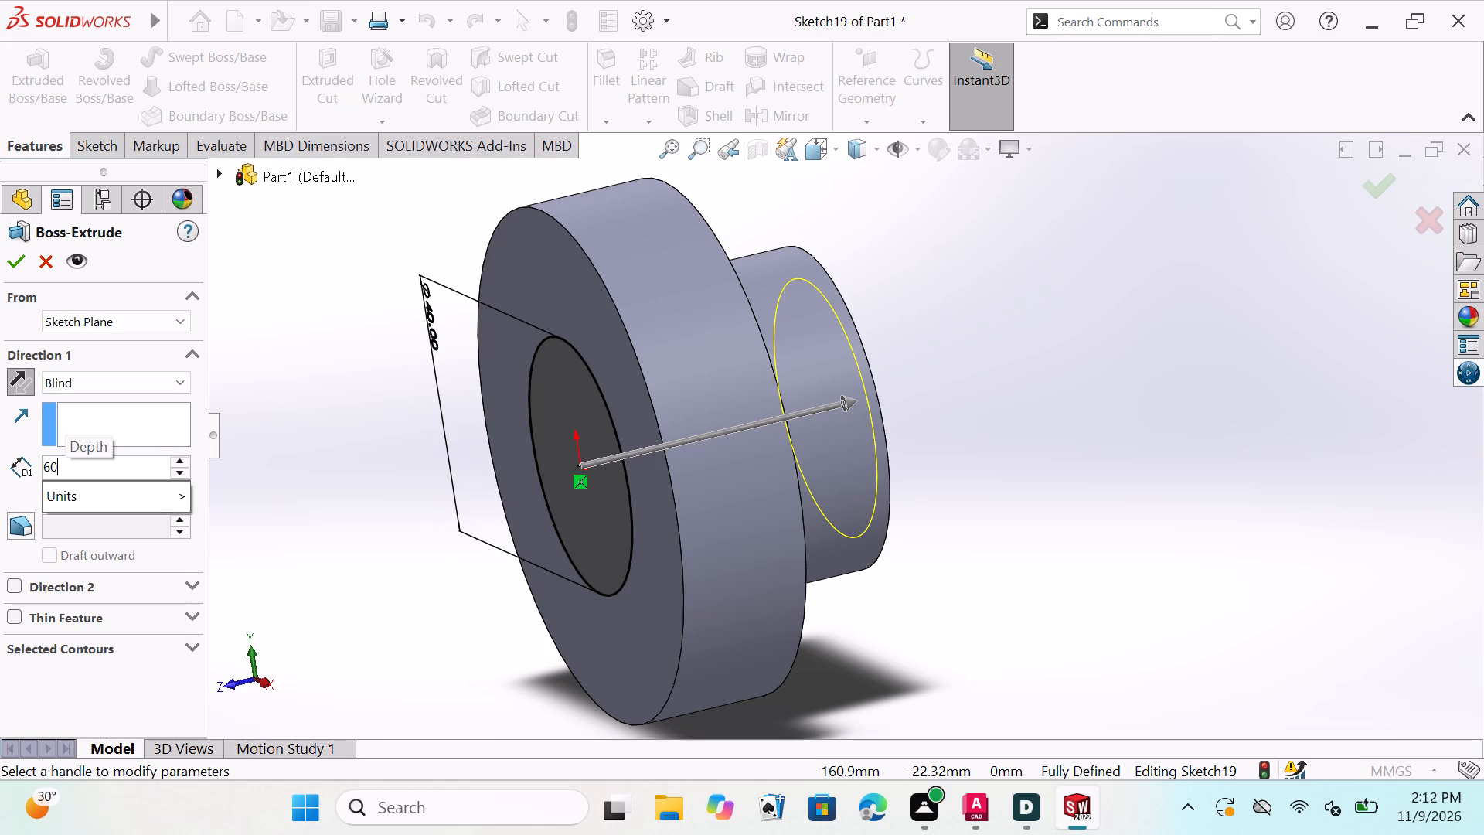
click(9, 261)
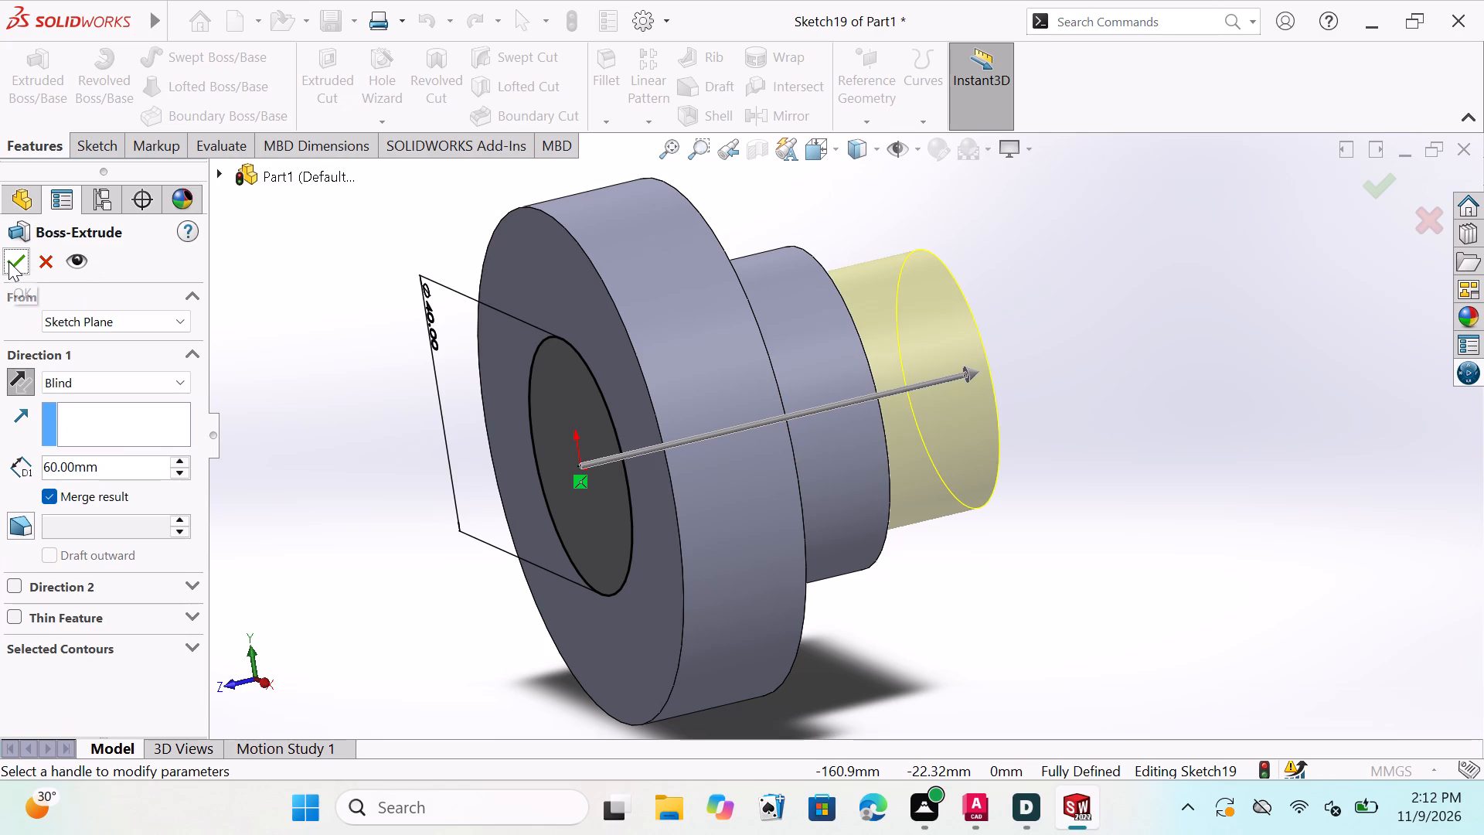
click(9, 261)
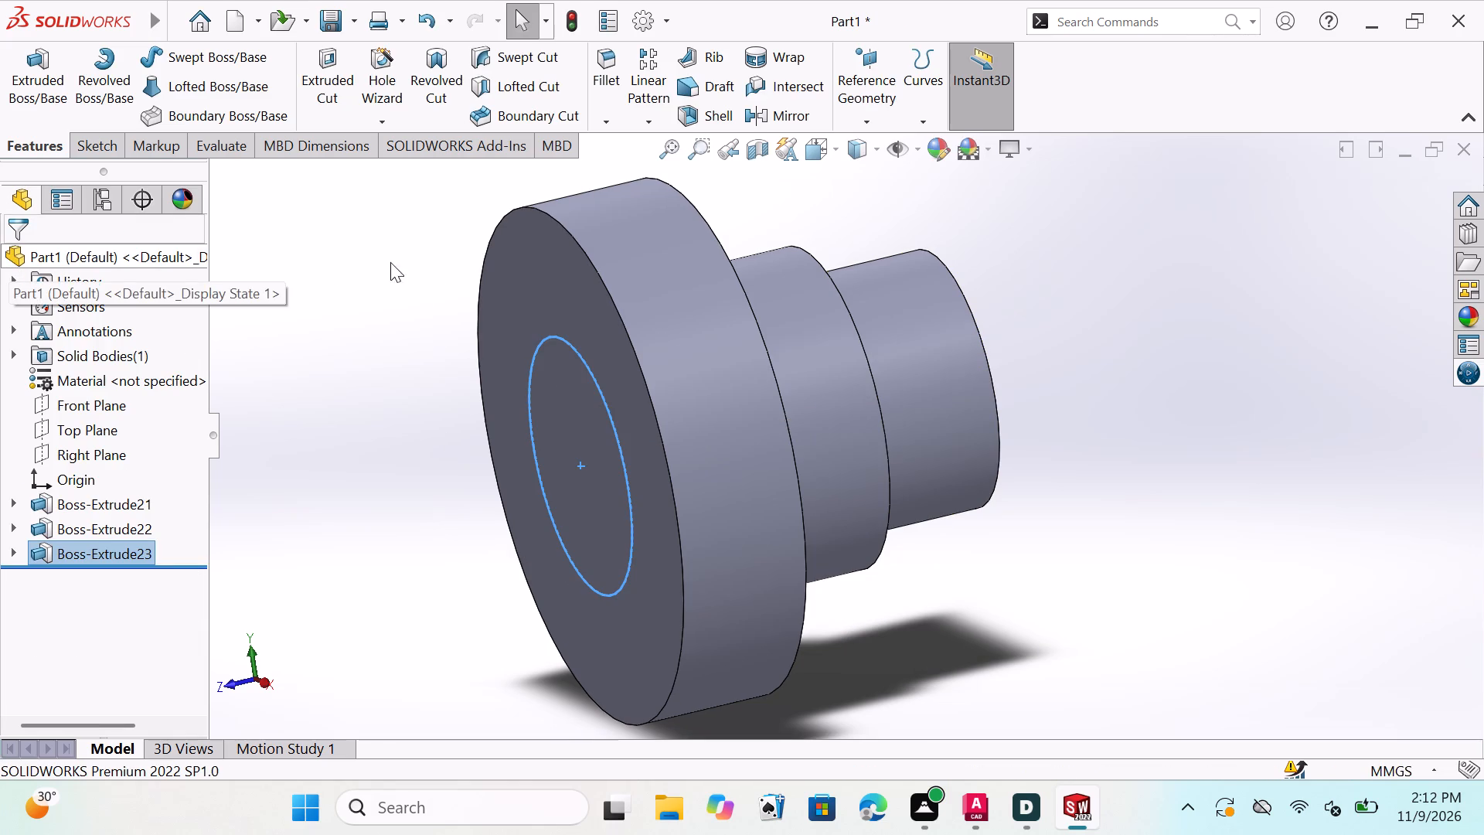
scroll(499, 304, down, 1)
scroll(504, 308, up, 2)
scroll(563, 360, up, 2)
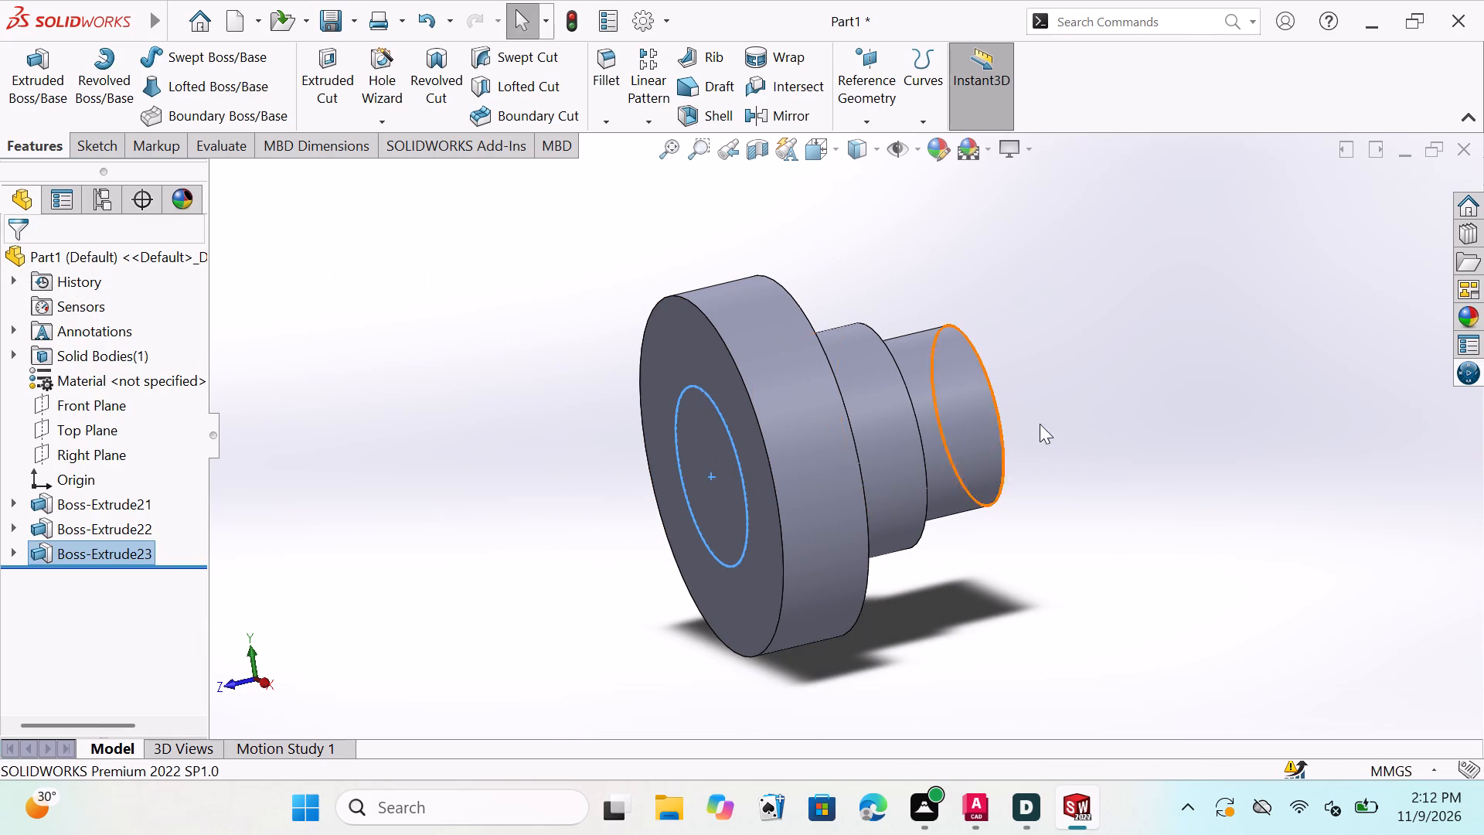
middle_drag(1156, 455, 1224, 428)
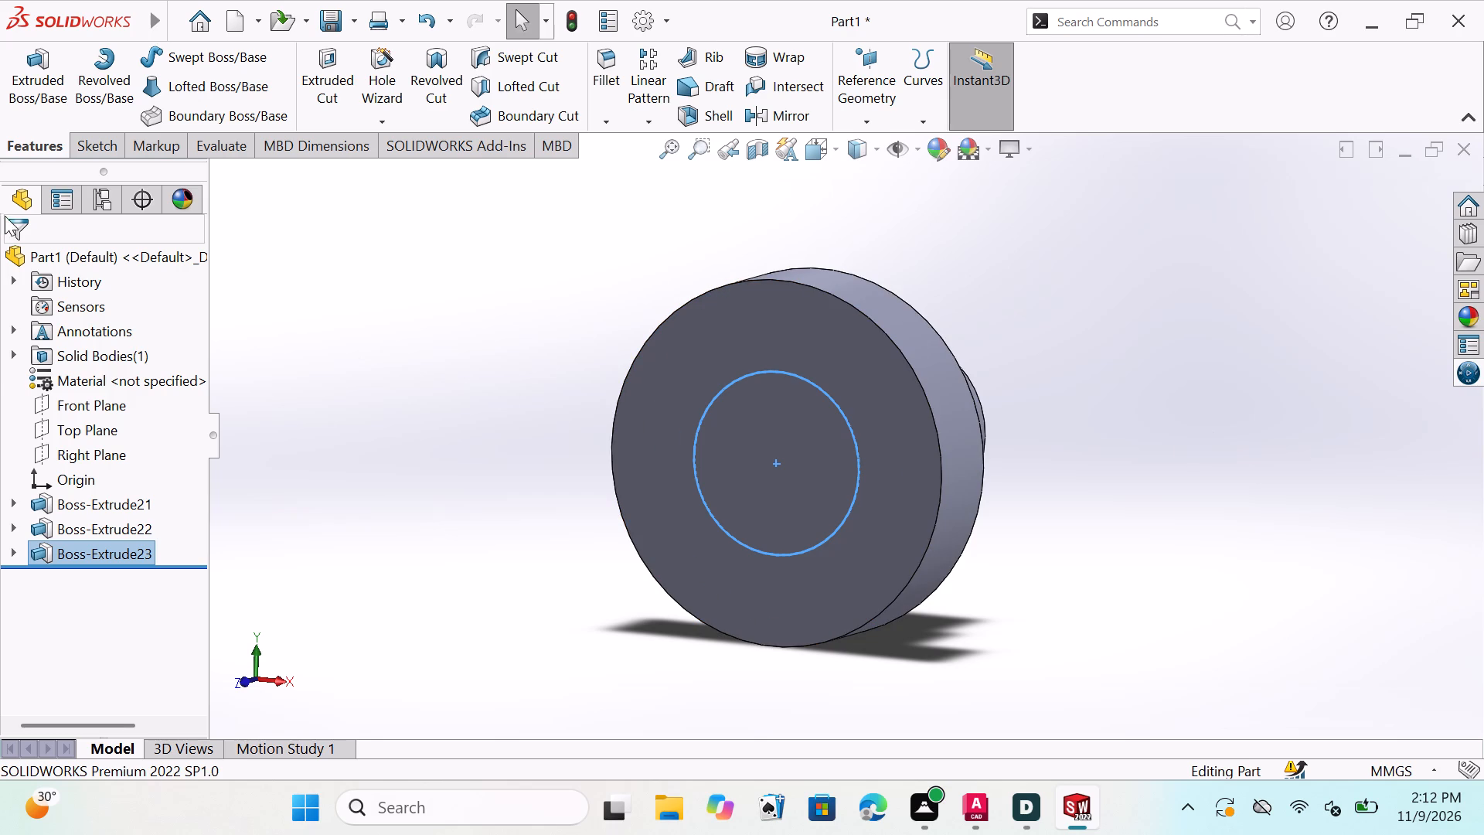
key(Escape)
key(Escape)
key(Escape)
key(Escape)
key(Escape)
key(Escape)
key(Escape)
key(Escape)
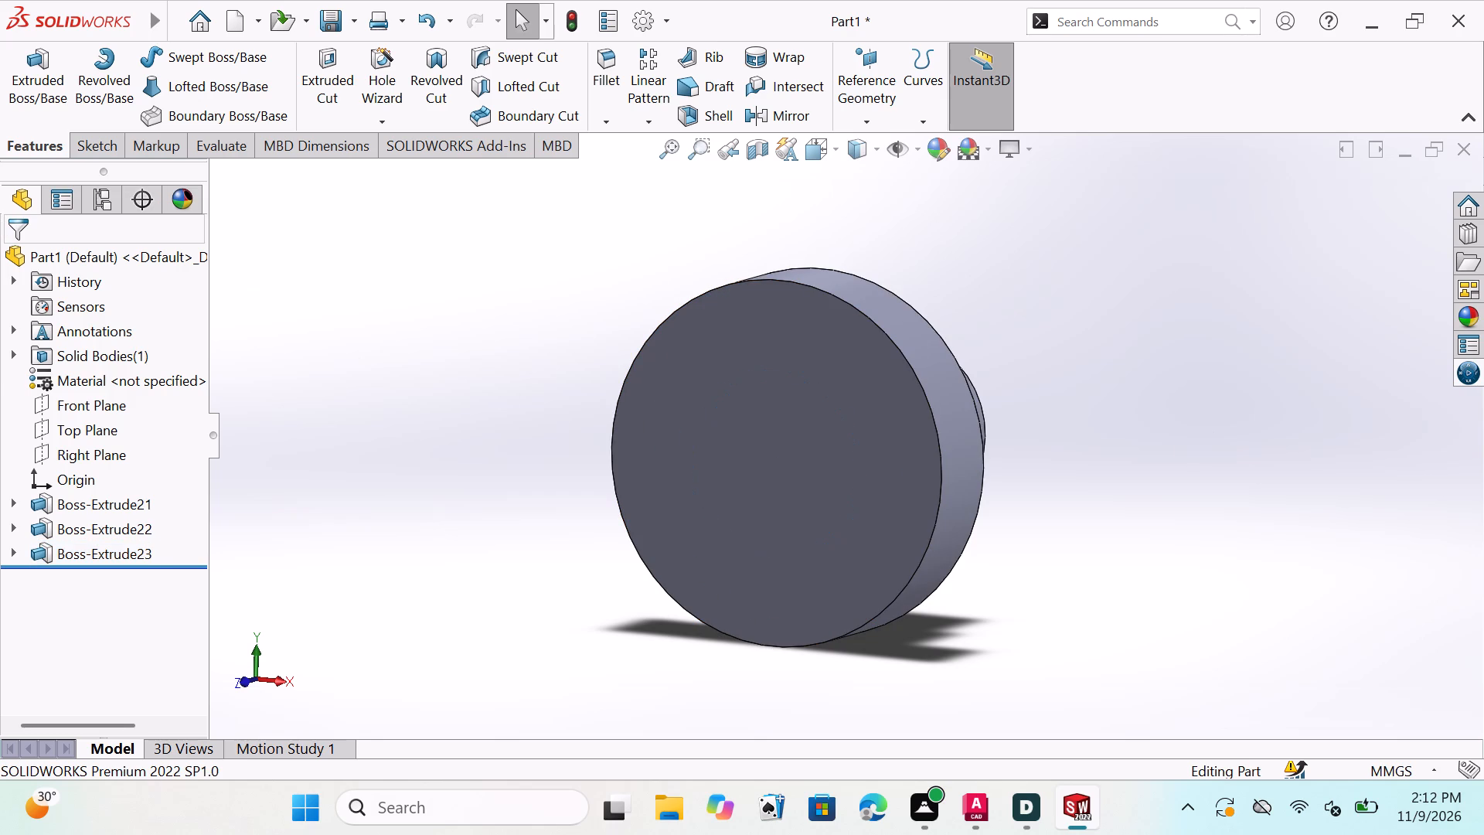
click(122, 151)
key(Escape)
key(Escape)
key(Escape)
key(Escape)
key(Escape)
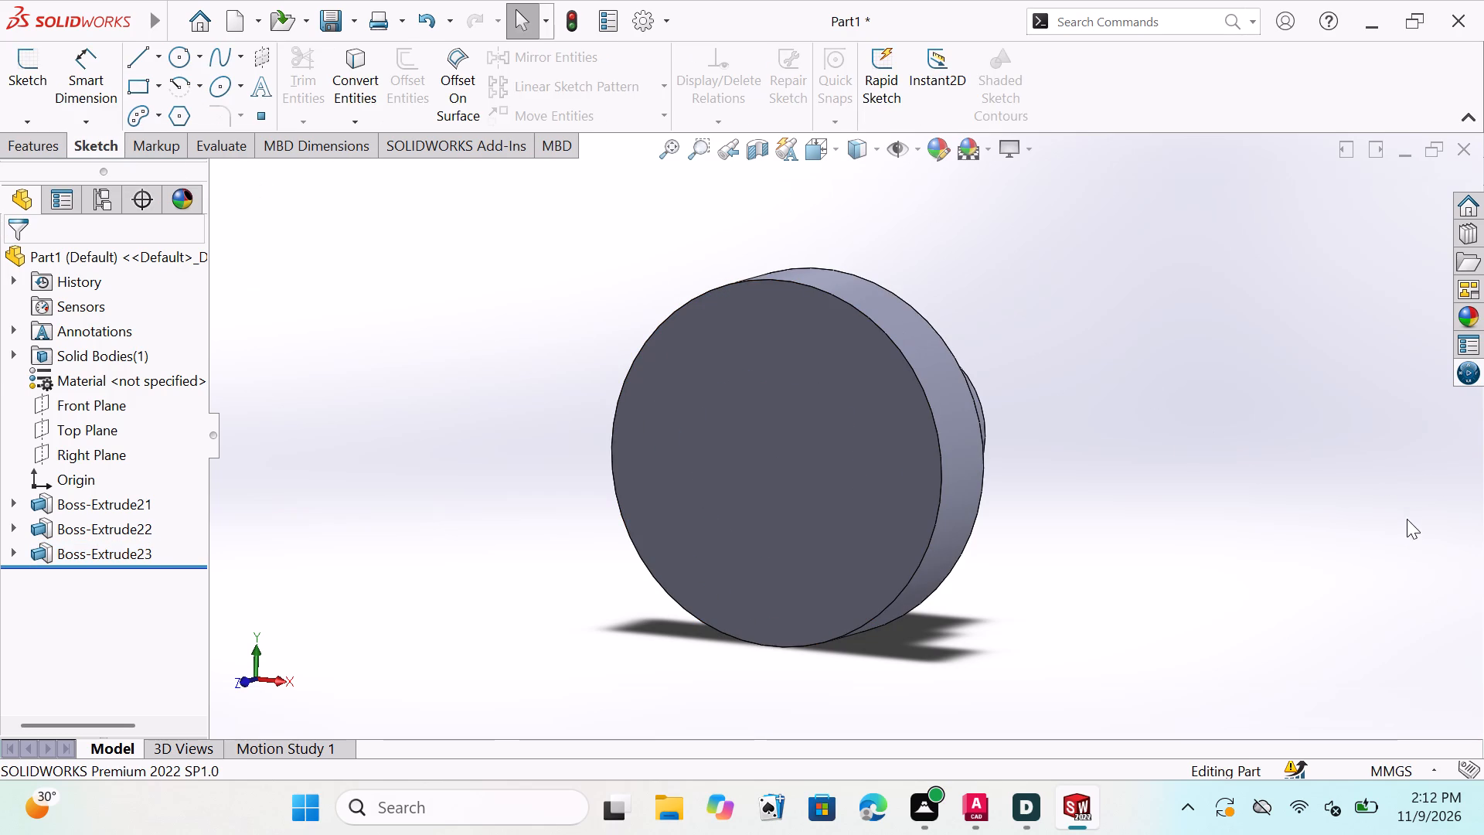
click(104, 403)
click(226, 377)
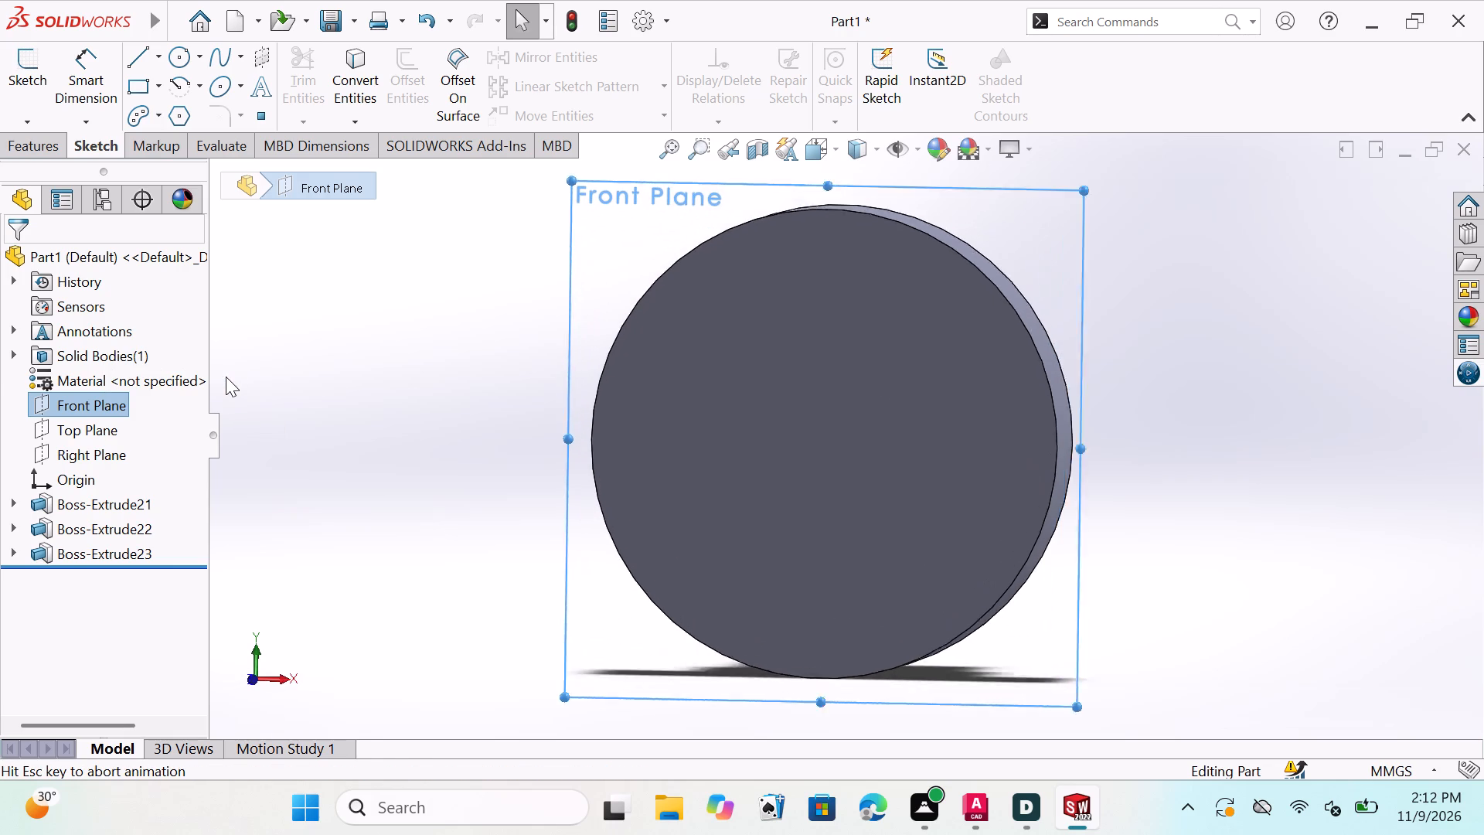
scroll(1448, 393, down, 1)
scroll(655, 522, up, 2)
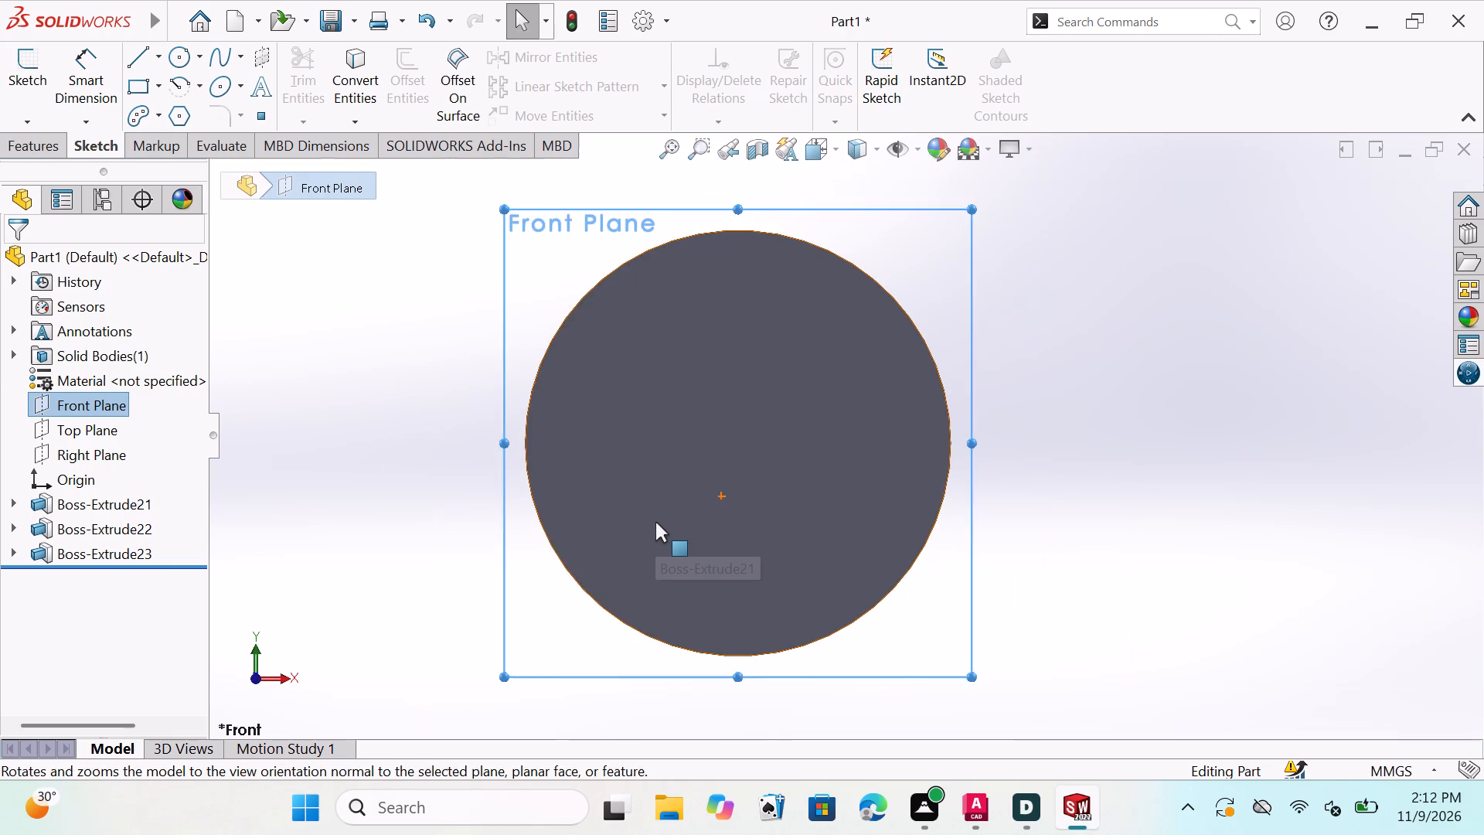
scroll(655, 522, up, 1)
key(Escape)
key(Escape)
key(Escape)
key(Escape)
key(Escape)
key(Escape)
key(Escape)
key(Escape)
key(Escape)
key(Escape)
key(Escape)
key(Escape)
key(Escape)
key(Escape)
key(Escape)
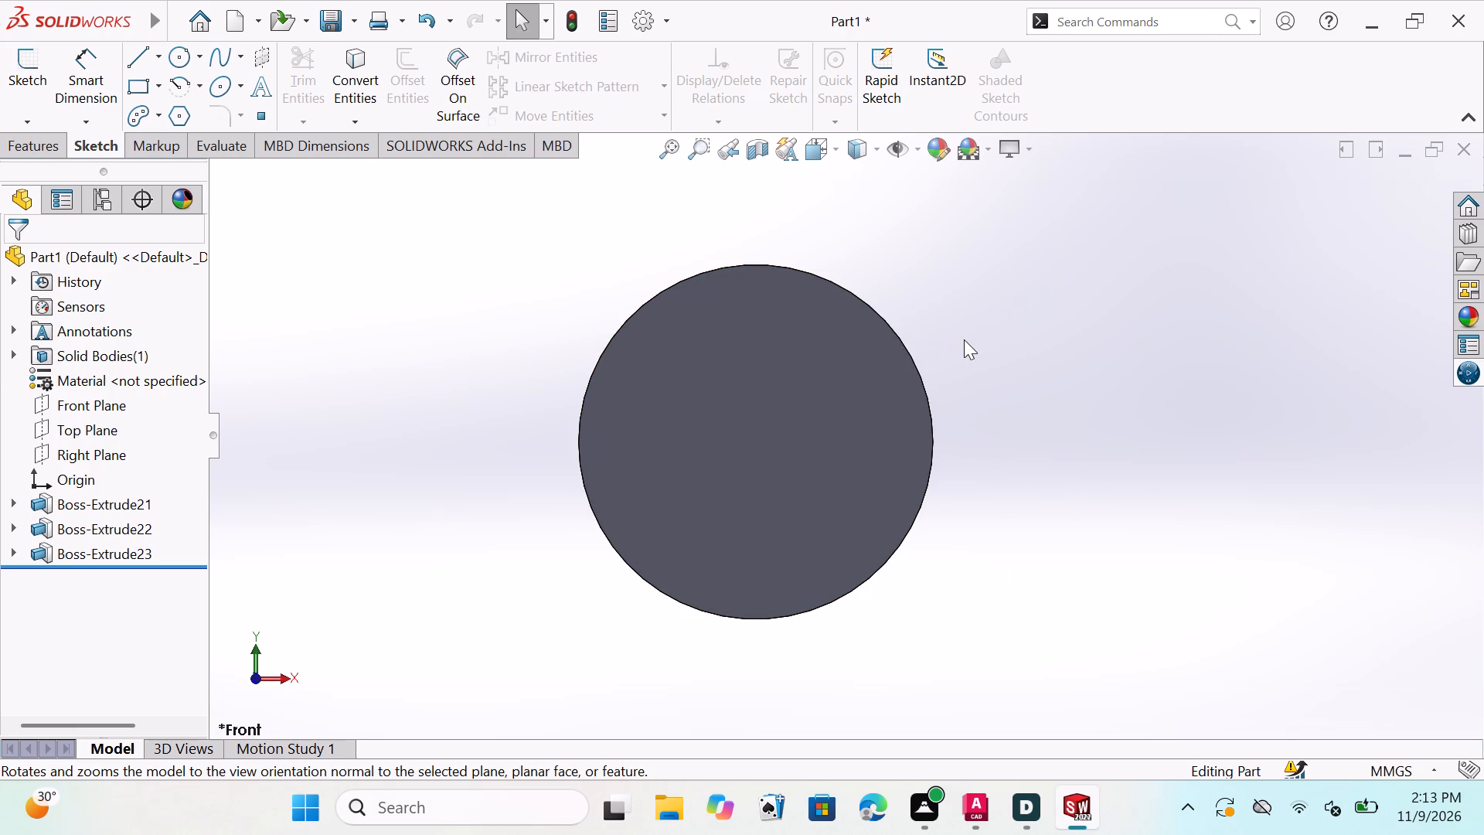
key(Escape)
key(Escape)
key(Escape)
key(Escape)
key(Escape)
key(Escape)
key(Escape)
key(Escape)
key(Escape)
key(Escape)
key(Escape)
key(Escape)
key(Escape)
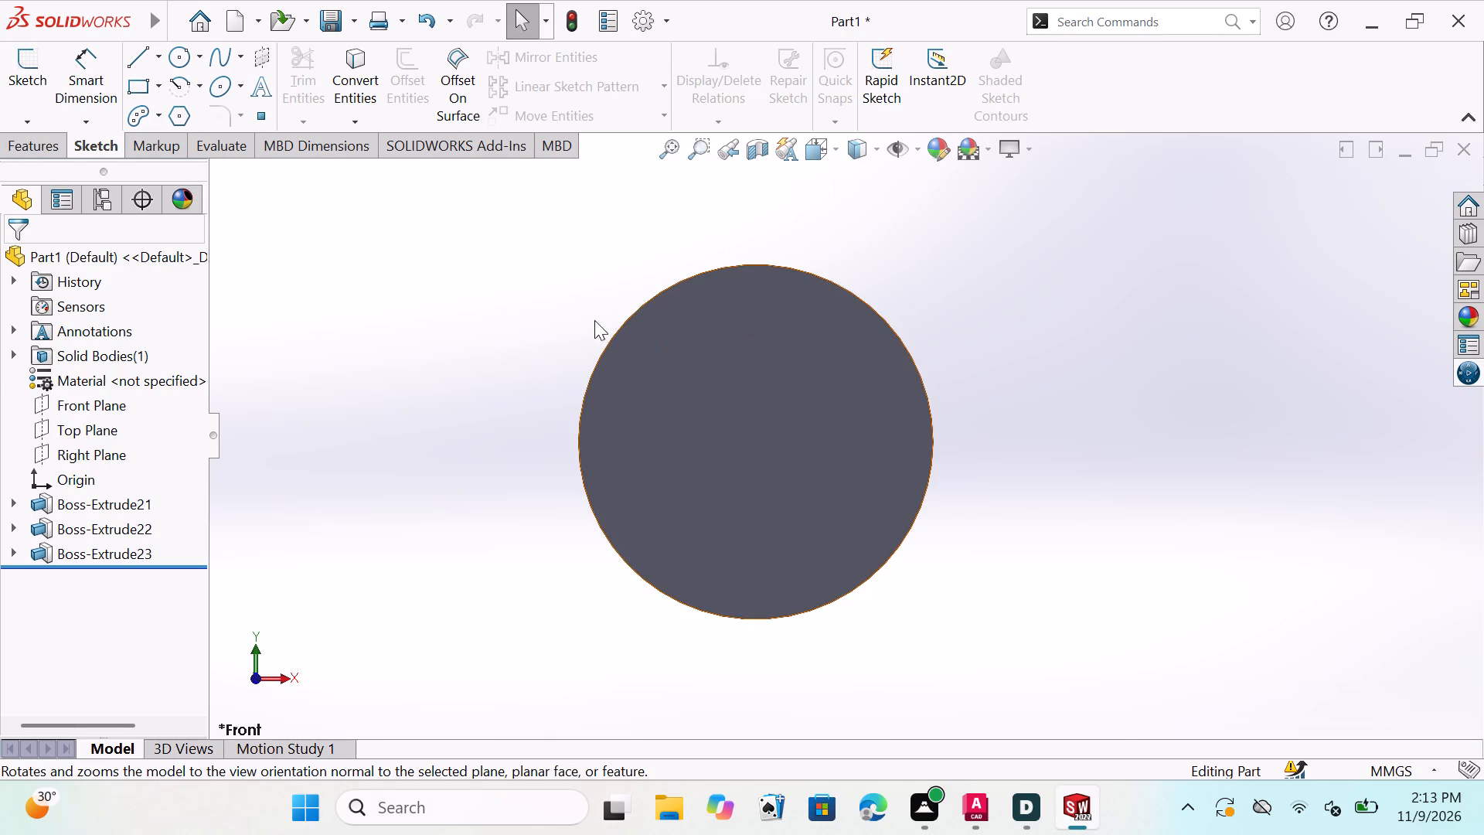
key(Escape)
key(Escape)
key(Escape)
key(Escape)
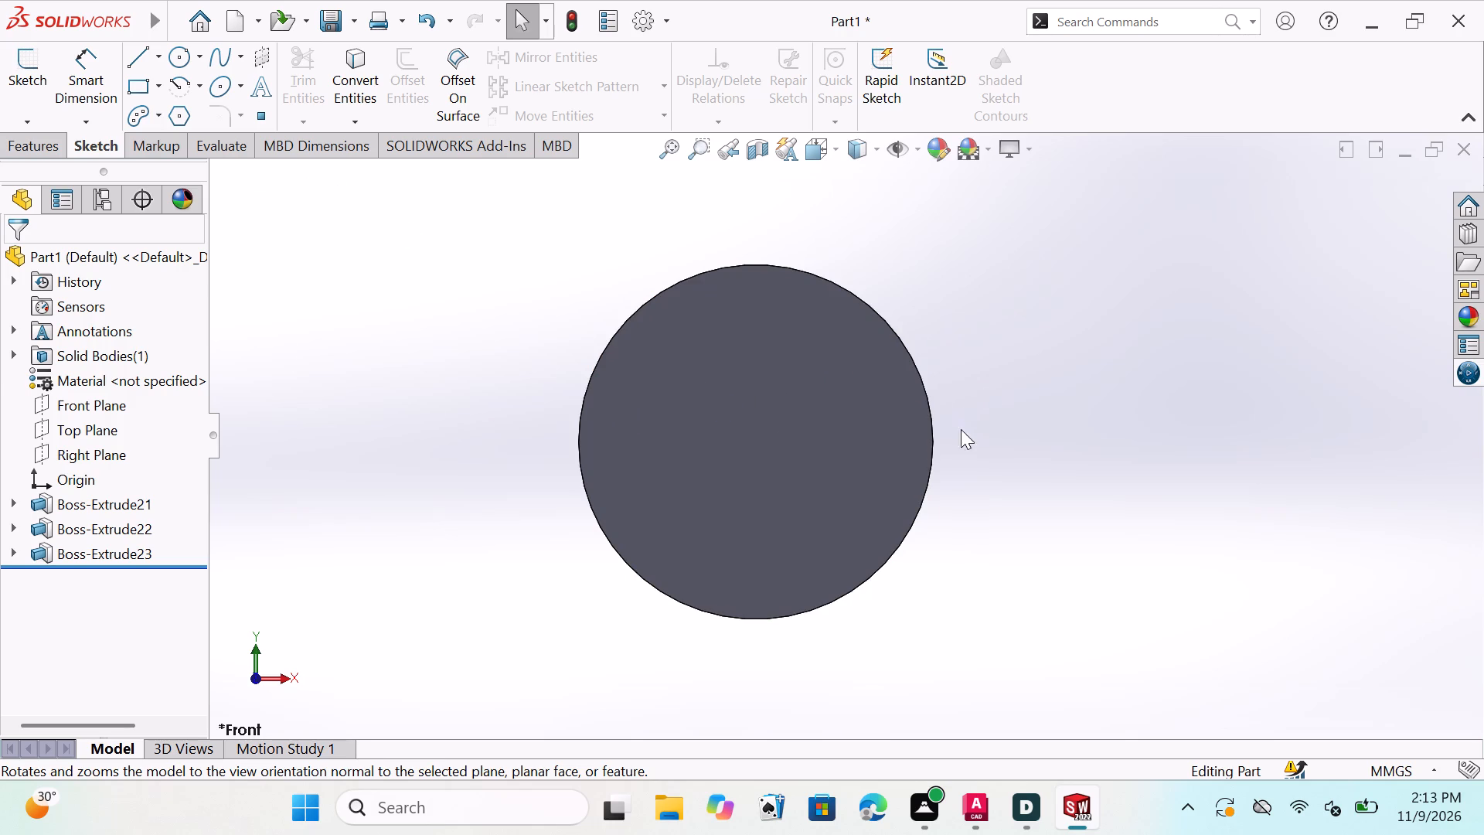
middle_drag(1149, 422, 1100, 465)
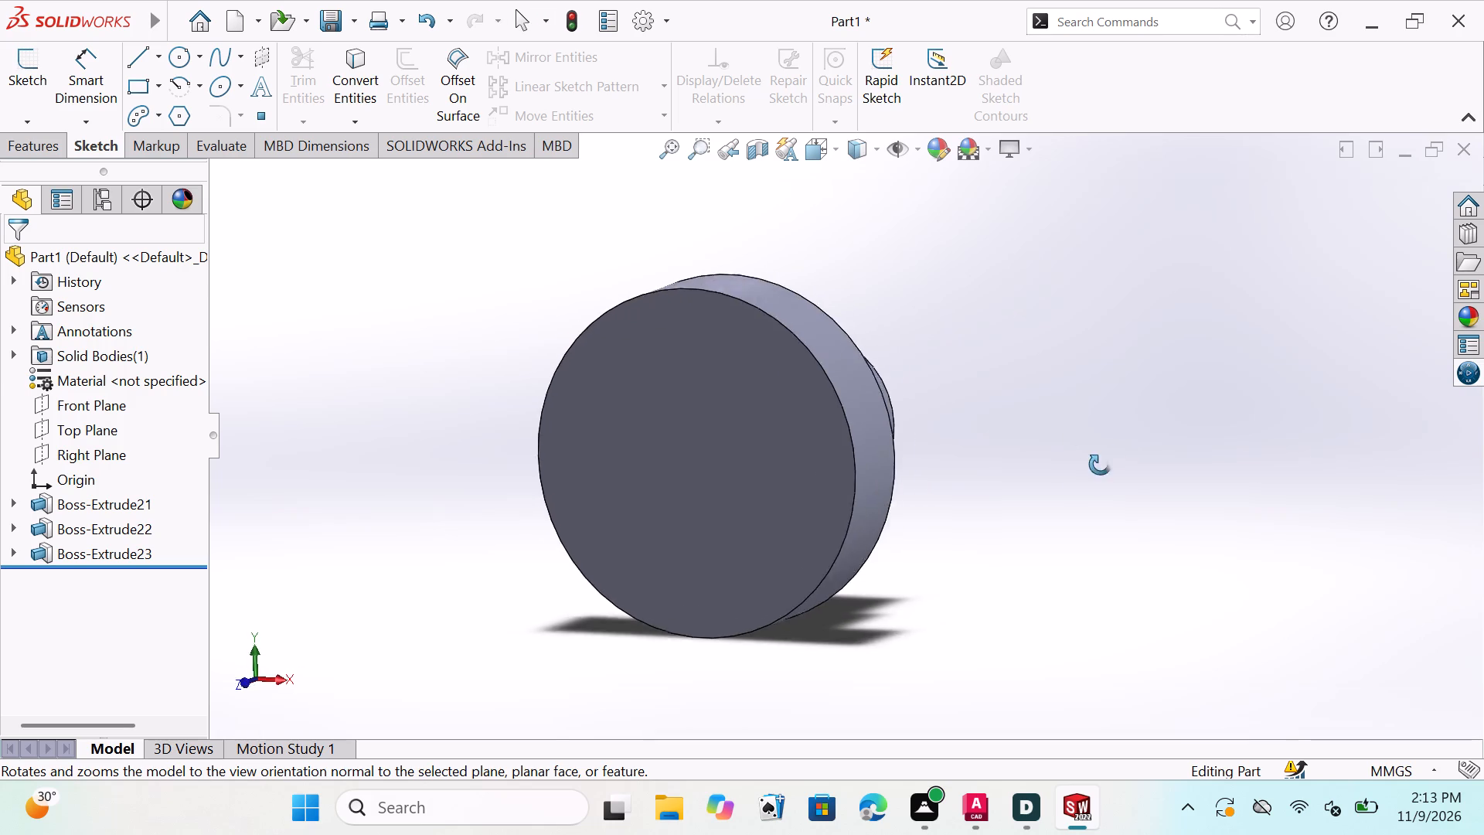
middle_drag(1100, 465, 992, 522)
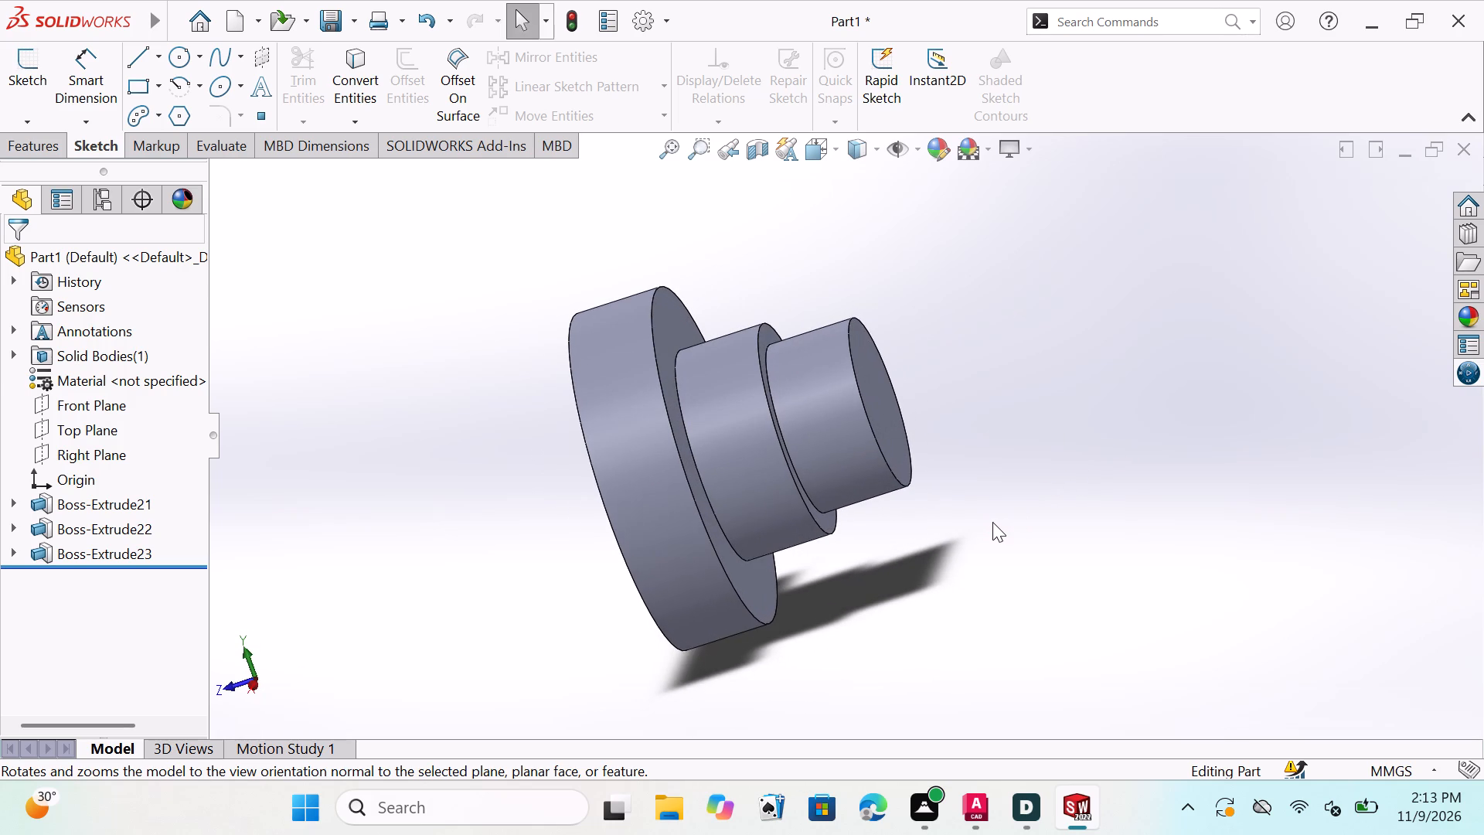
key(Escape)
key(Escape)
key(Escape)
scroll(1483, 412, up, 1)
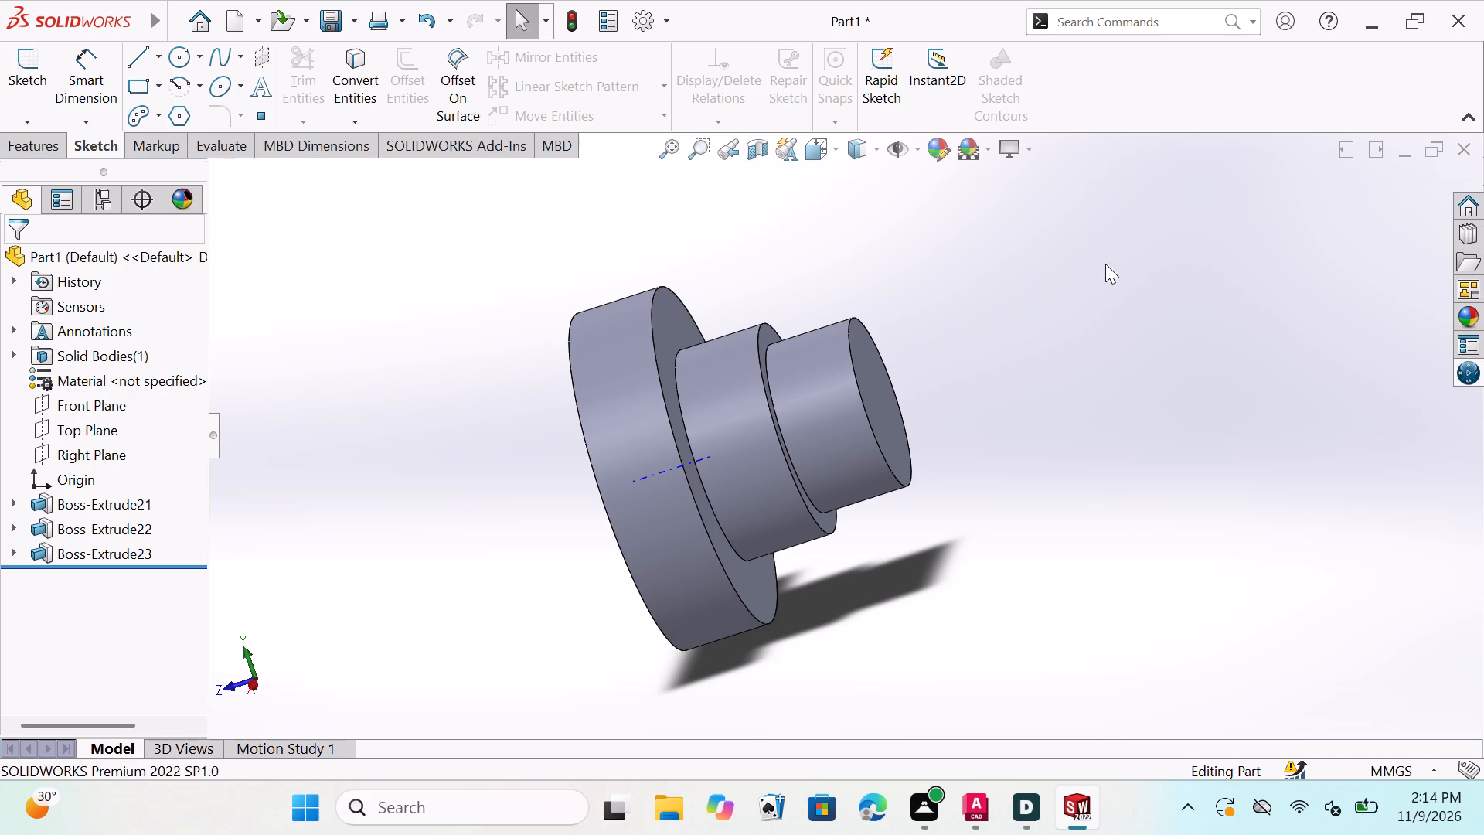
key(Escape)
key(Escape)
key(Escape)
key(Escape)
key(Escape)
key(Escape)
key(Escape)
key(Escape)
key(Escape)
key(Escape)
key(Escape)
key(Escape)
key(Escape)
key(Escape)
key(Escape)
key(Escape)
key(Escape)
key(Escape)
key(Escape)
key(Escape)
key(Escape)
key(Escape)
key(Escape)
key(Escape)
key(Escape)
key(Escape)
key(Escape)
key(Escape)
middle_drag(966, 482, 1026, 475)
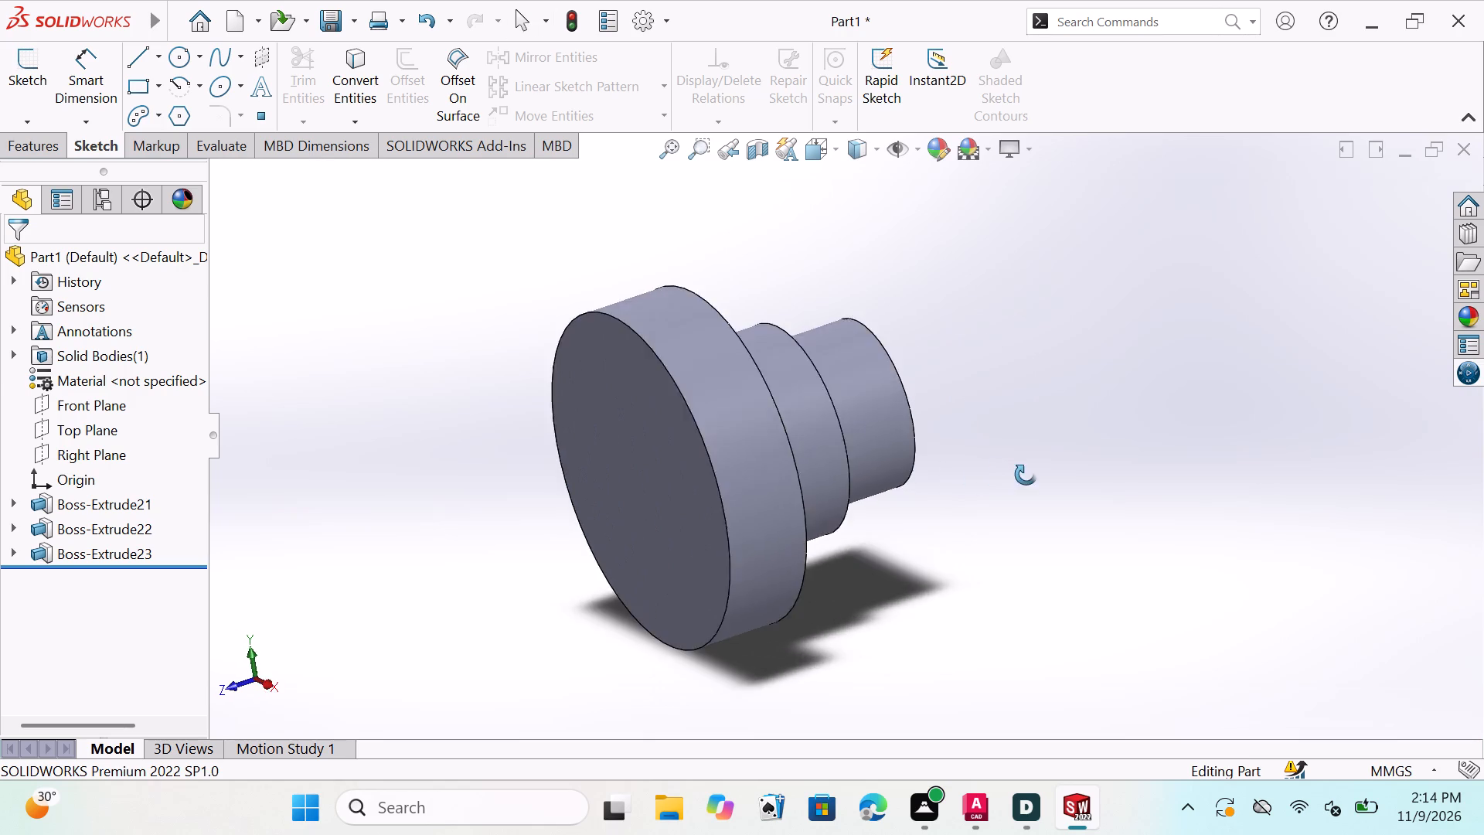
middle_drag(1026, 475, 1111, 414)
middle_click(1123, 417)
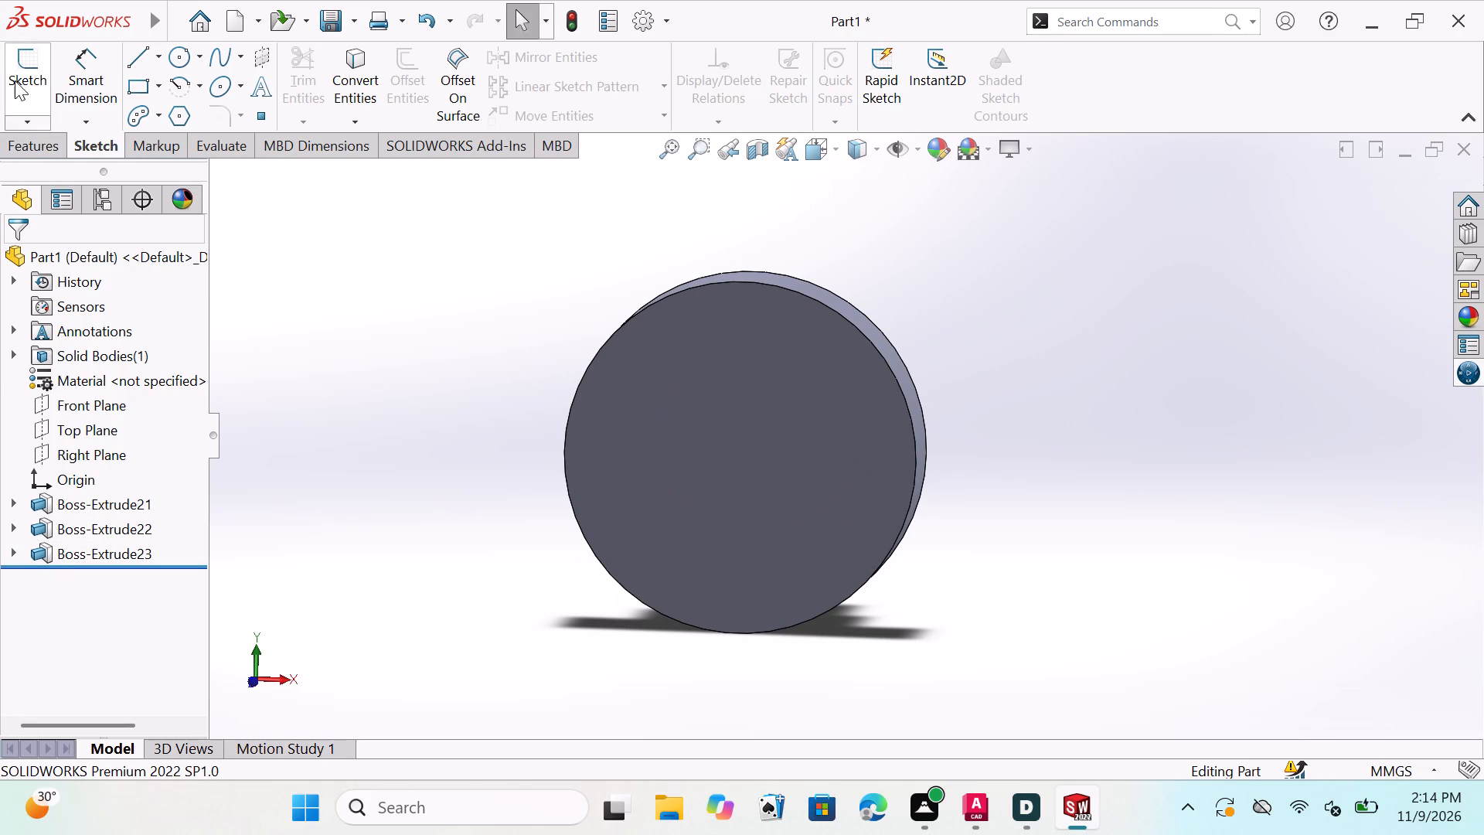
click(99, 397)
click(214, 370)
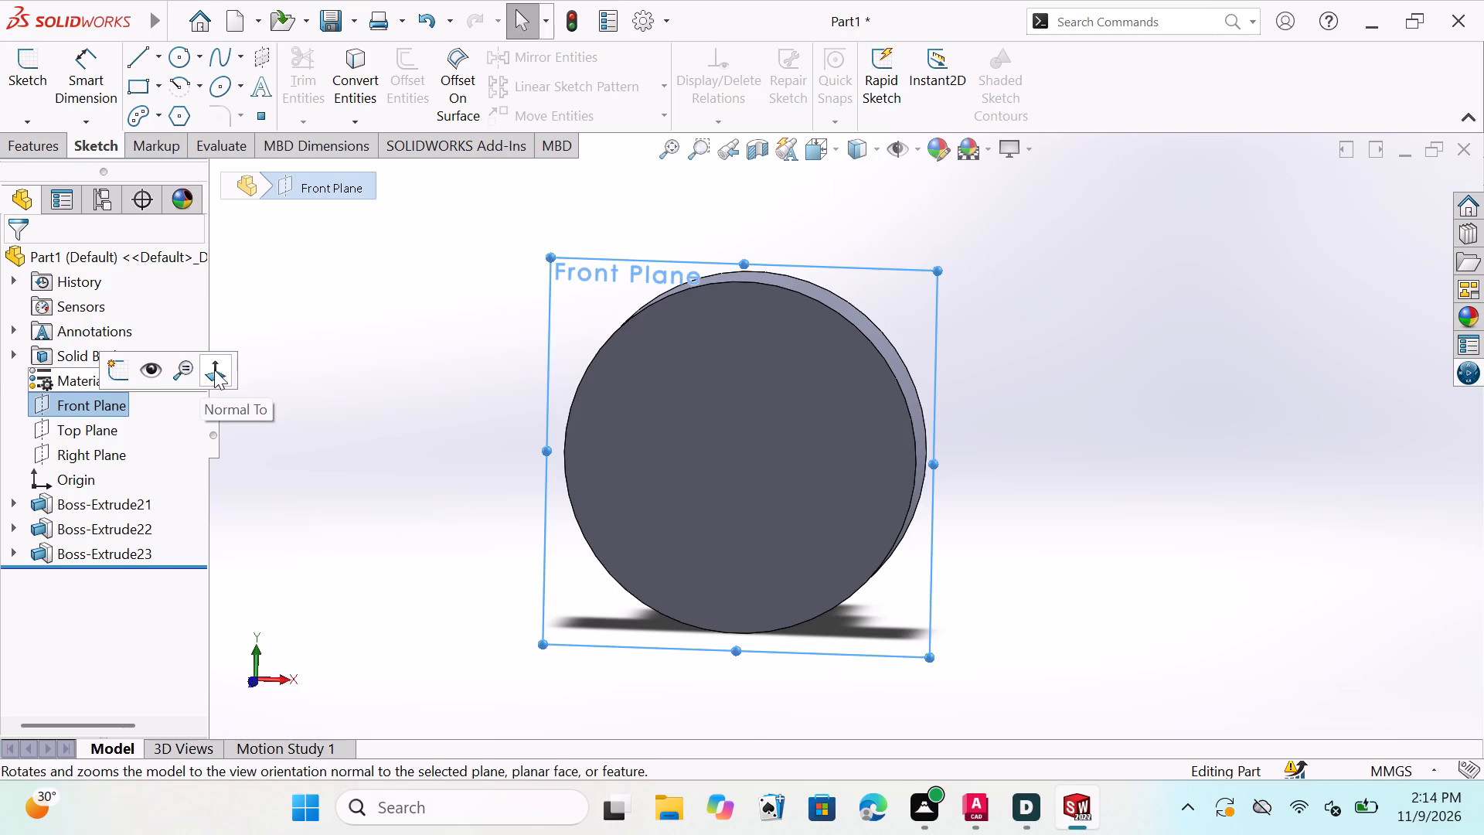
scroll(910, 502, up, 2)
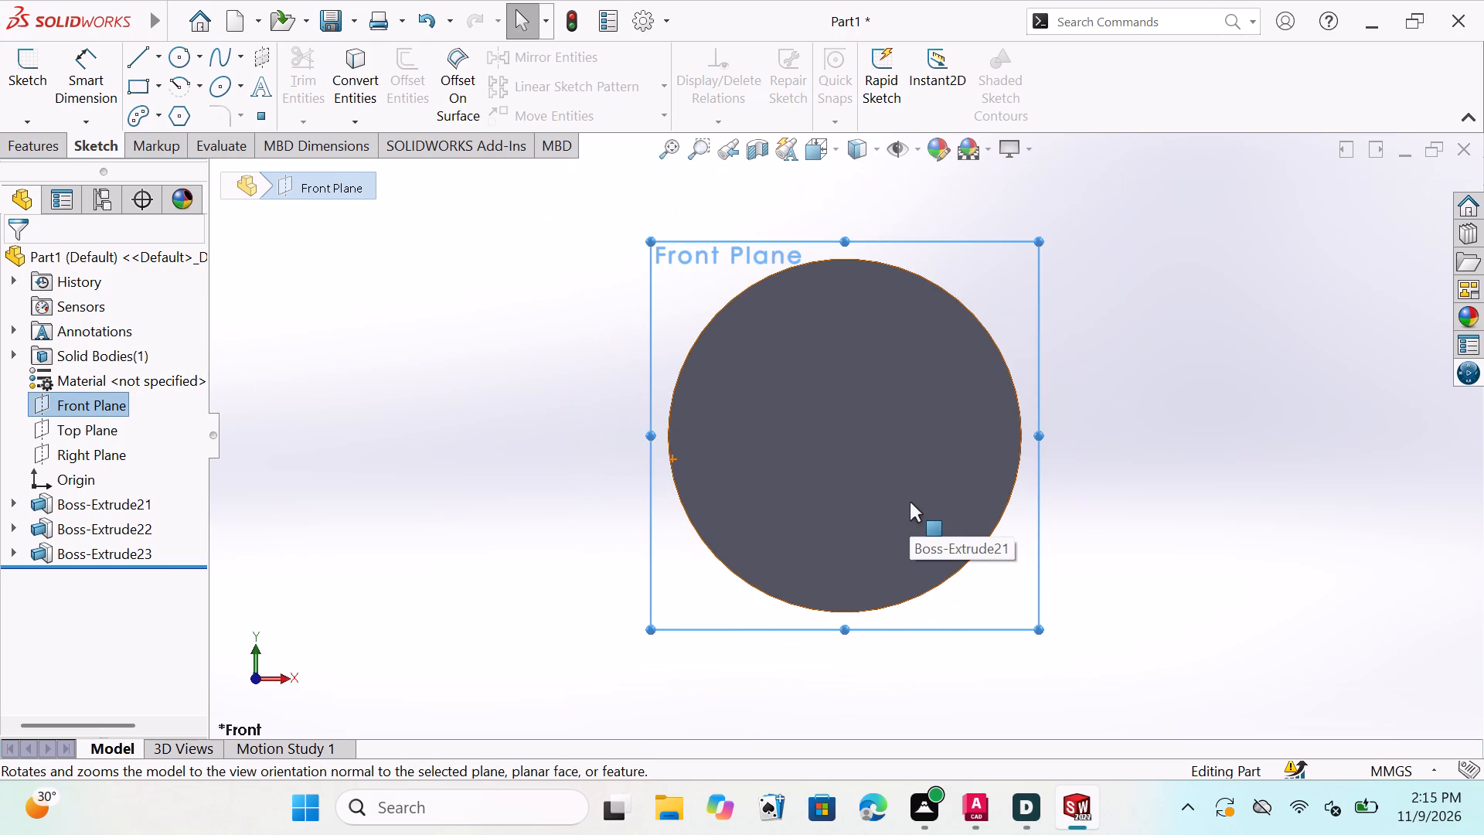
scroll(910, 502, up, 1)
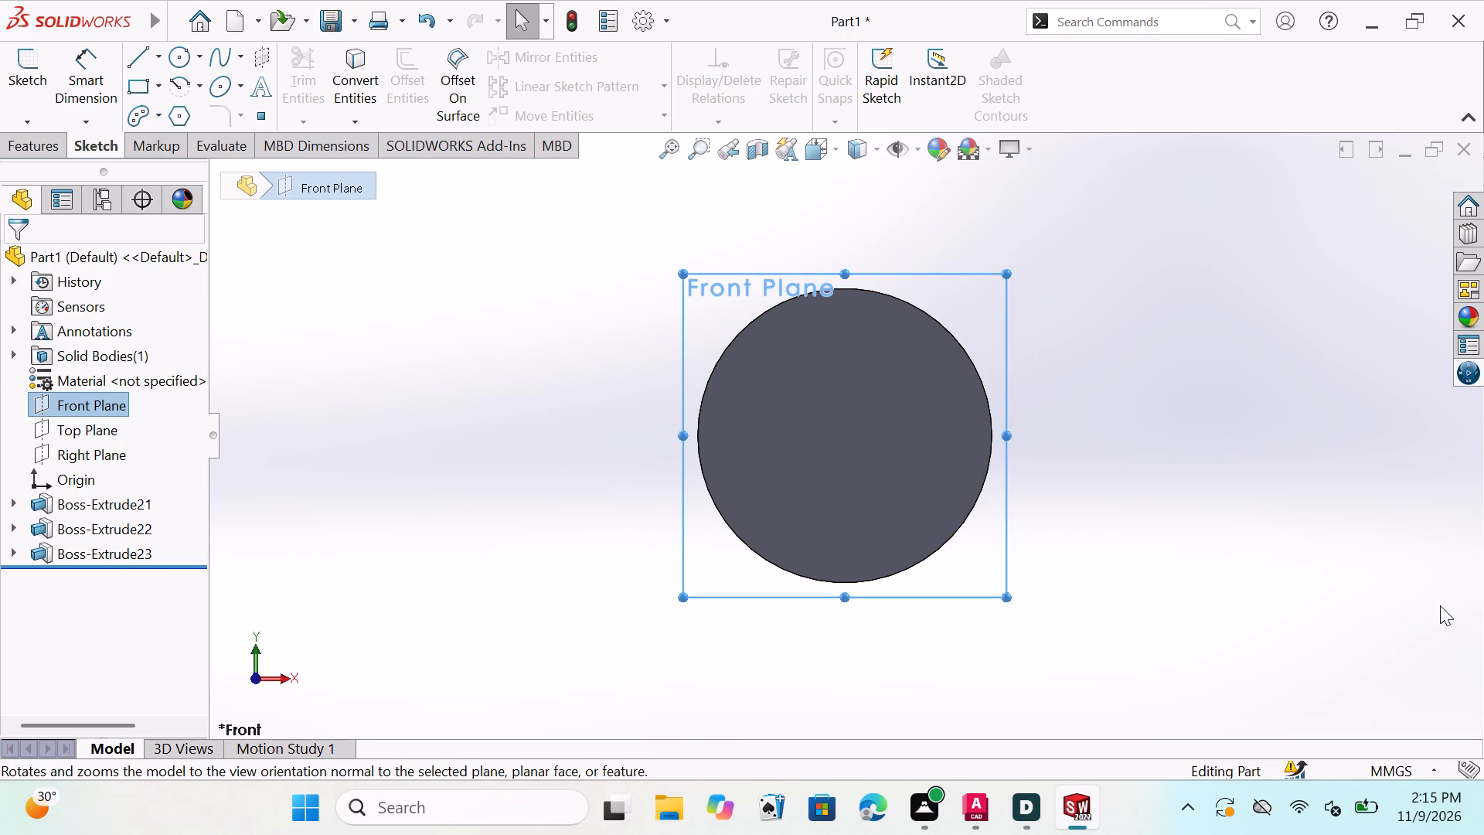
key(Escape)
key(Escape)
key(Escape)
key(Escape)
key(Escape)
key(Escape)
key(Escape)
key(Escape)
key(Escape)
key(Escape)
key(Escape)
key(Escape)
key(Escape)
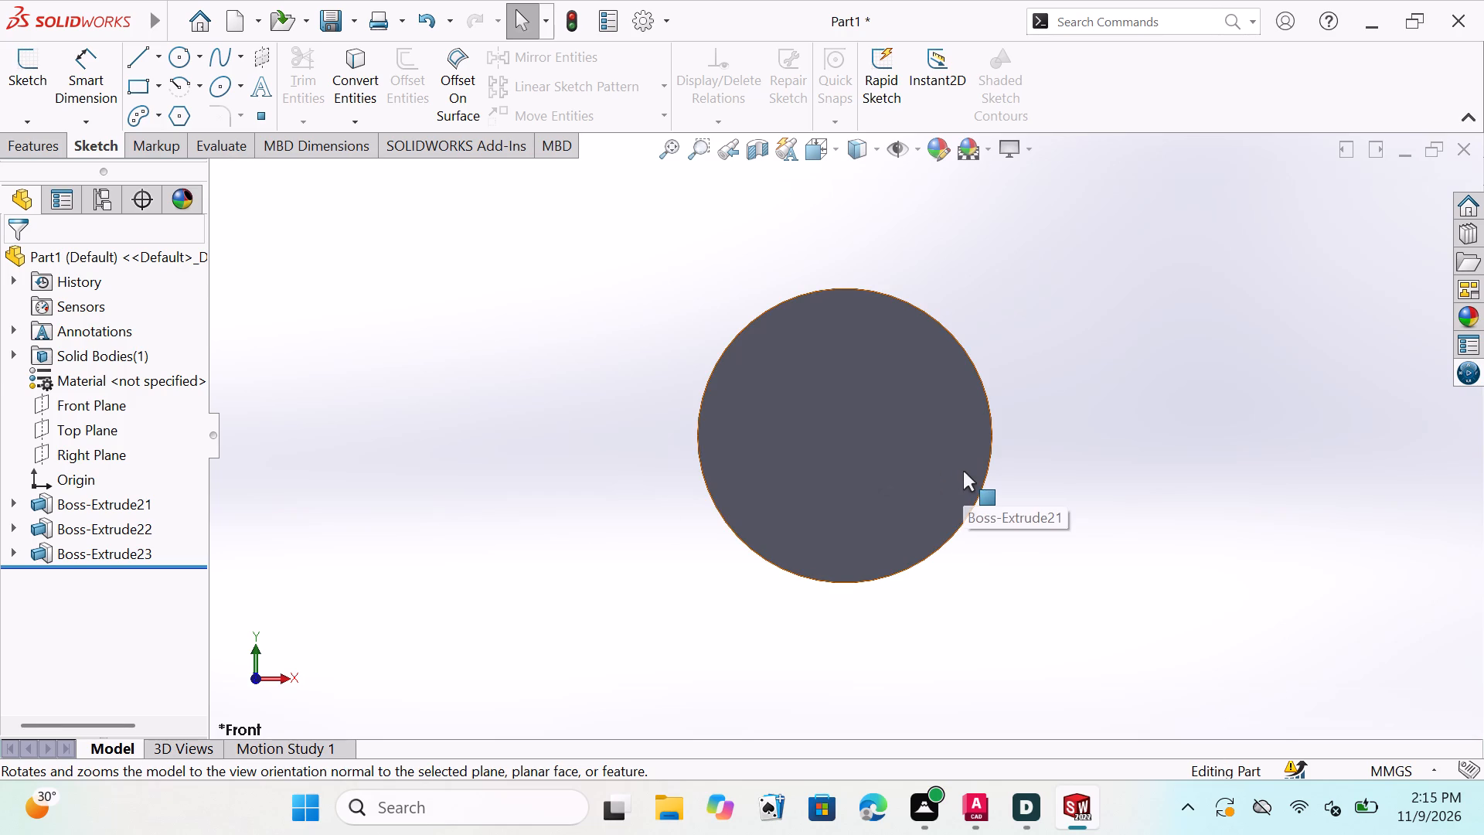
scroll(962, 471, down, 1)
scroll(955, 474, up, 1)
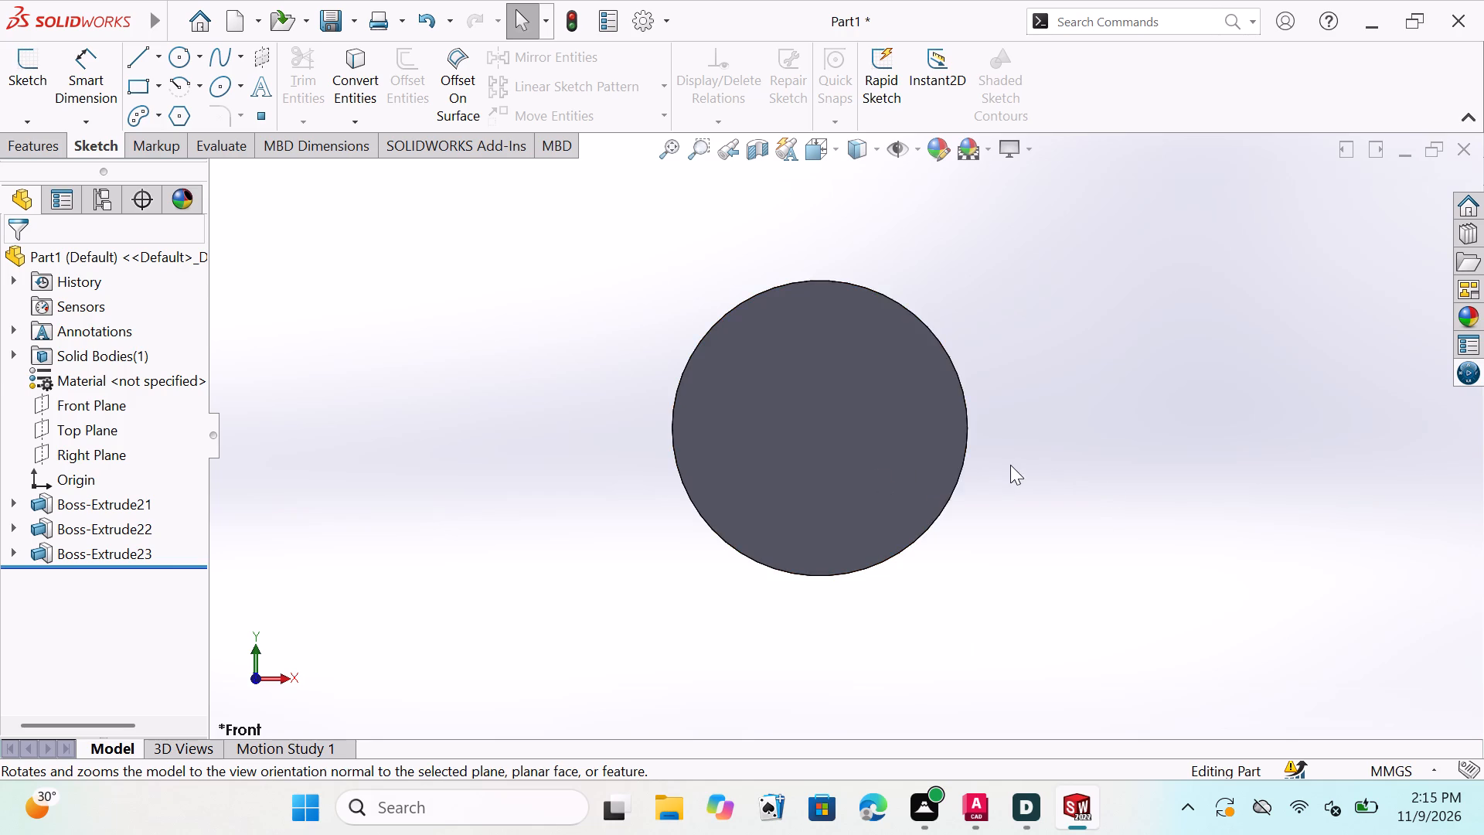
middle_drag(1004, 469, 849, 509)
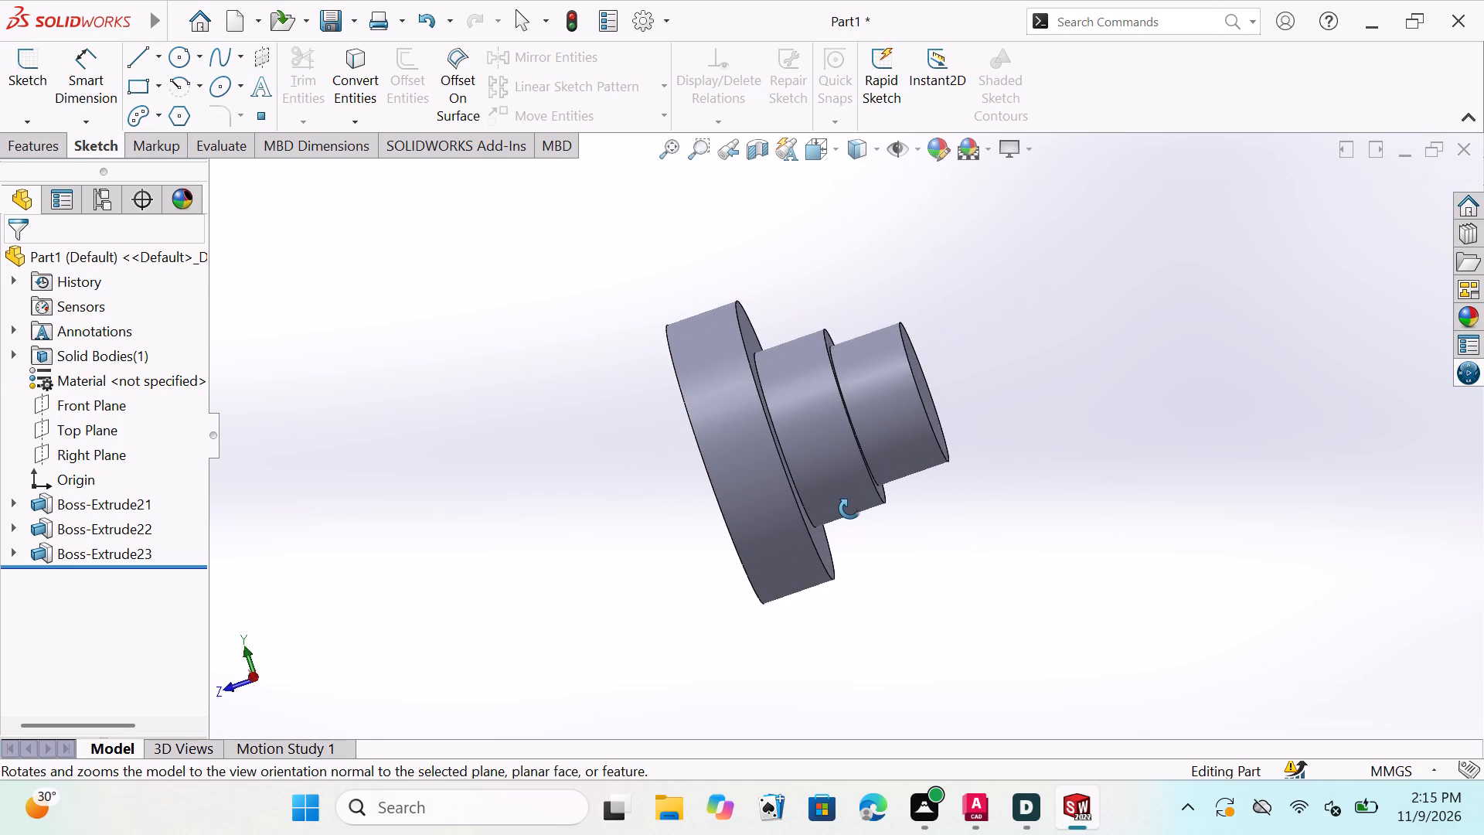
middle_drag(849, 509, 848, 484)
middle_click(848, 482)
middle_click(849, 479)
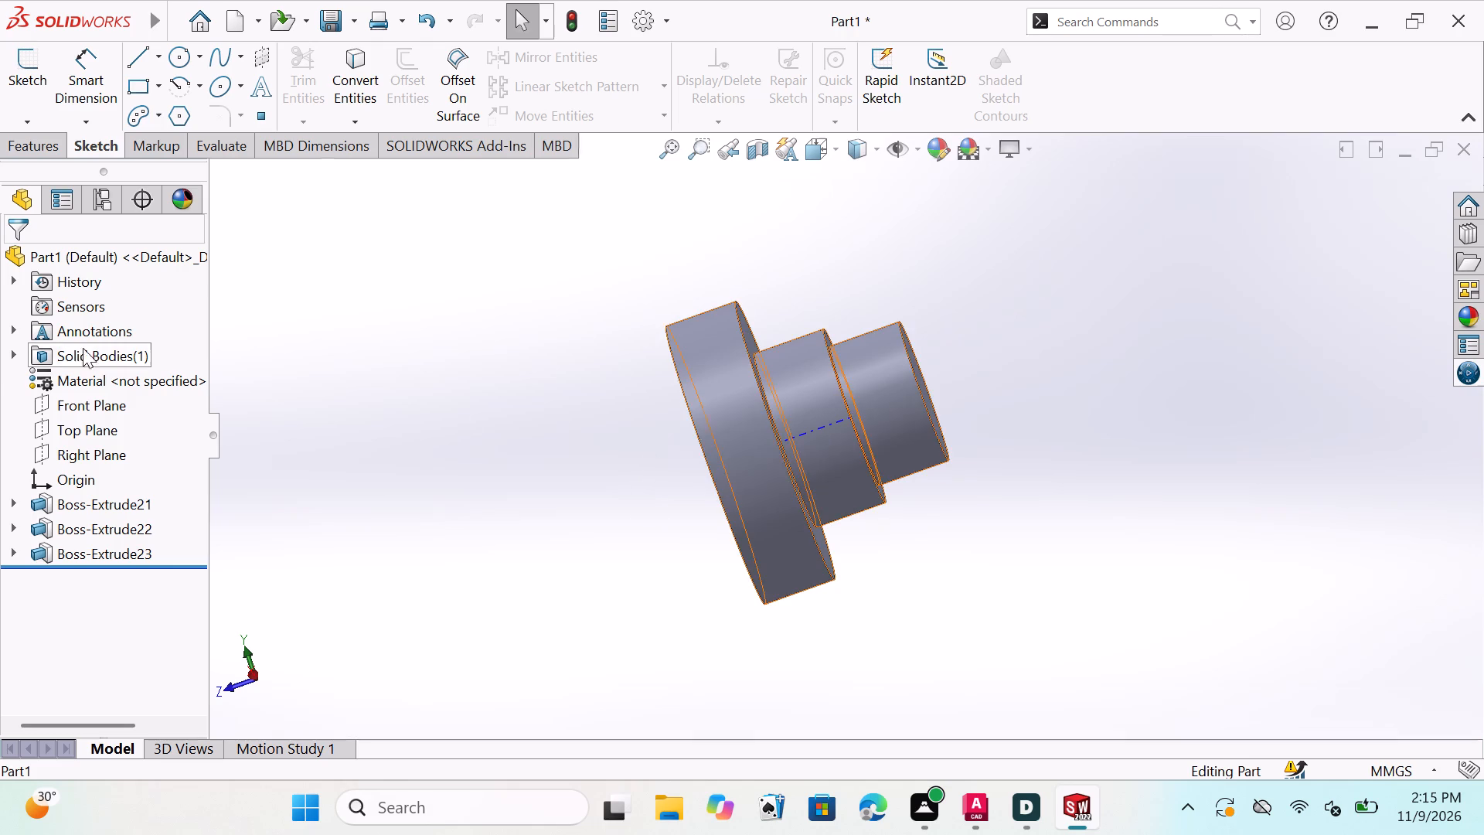
Sketch a circle of about 18.6 mm radius centred on the origin in a new sketch on the Front Plane.
click(104, 397)
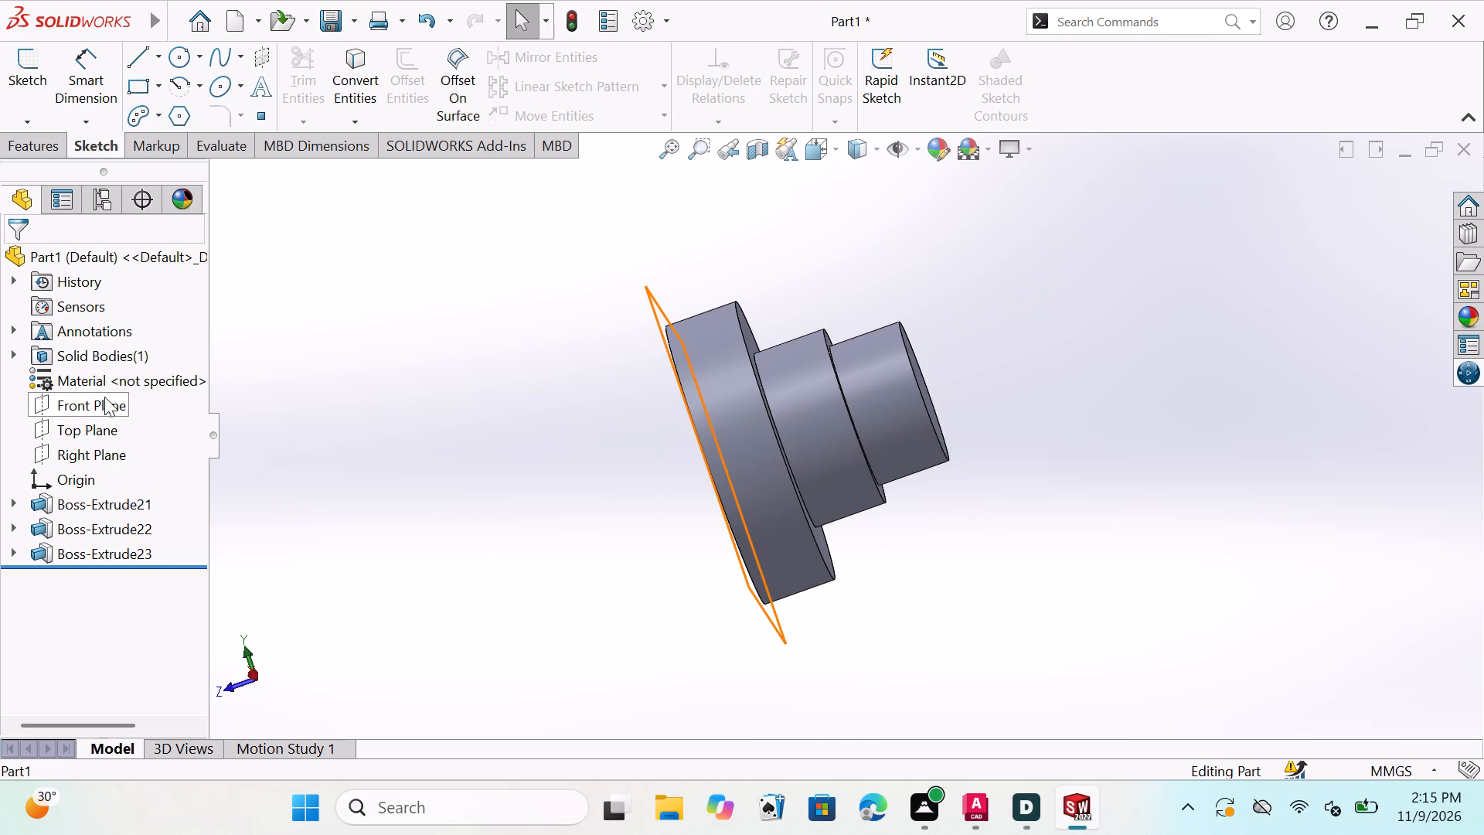
click(216, 374)
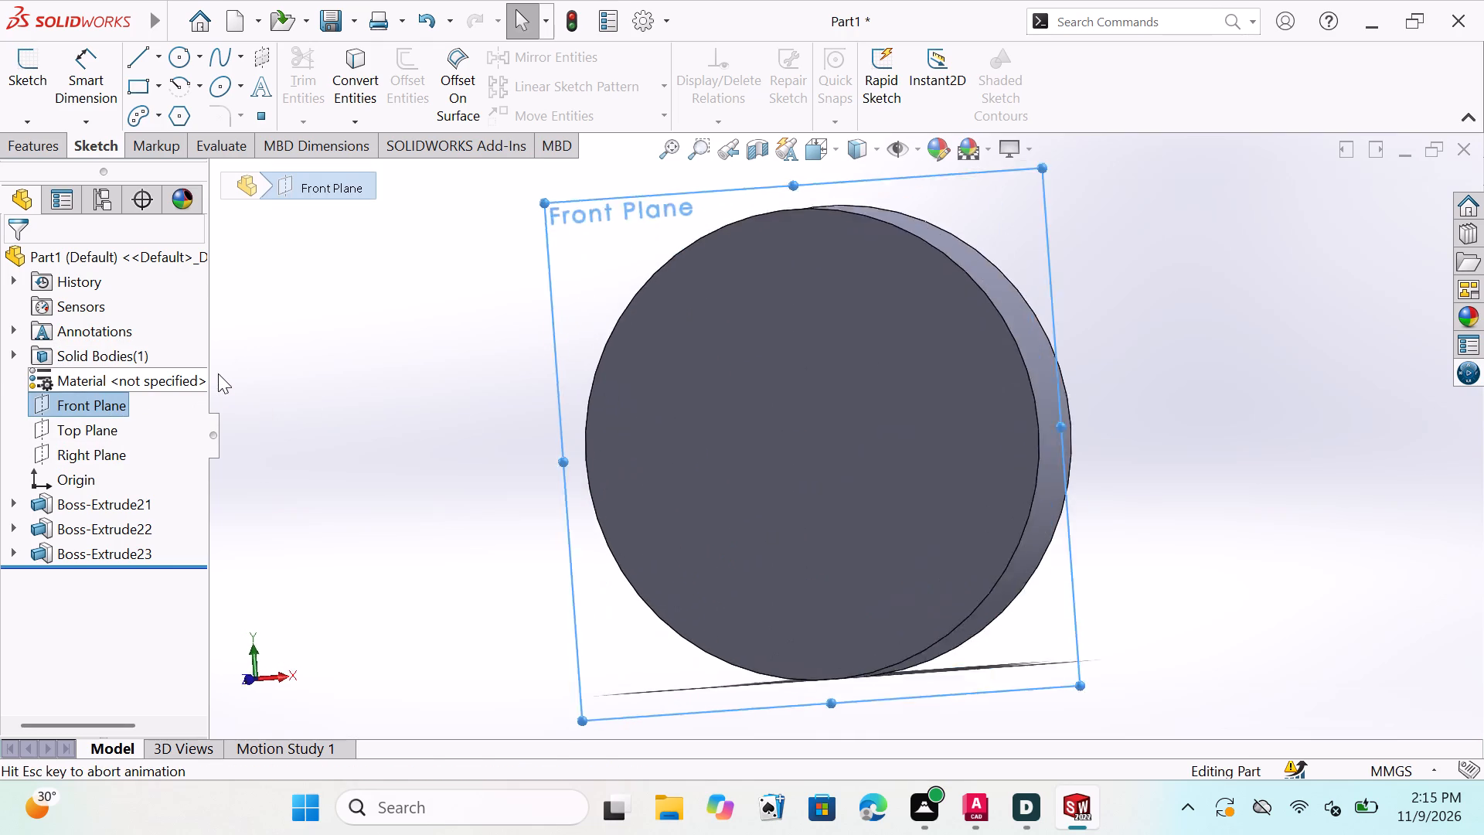
scroll(1047, 466, down, 1)
scroll(1047, 466, up, 2)
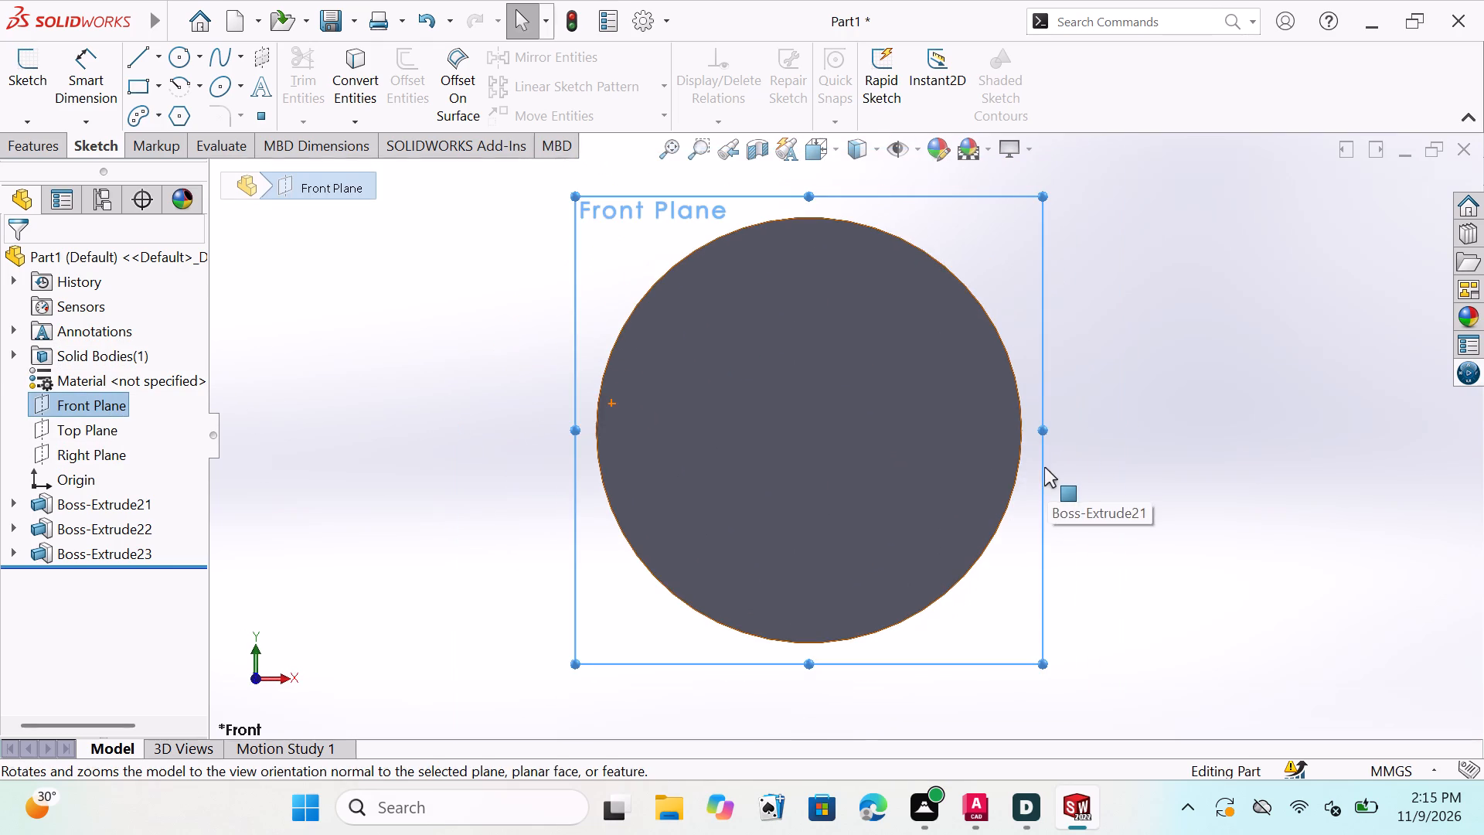
scroll(1032, 475, up, 1)
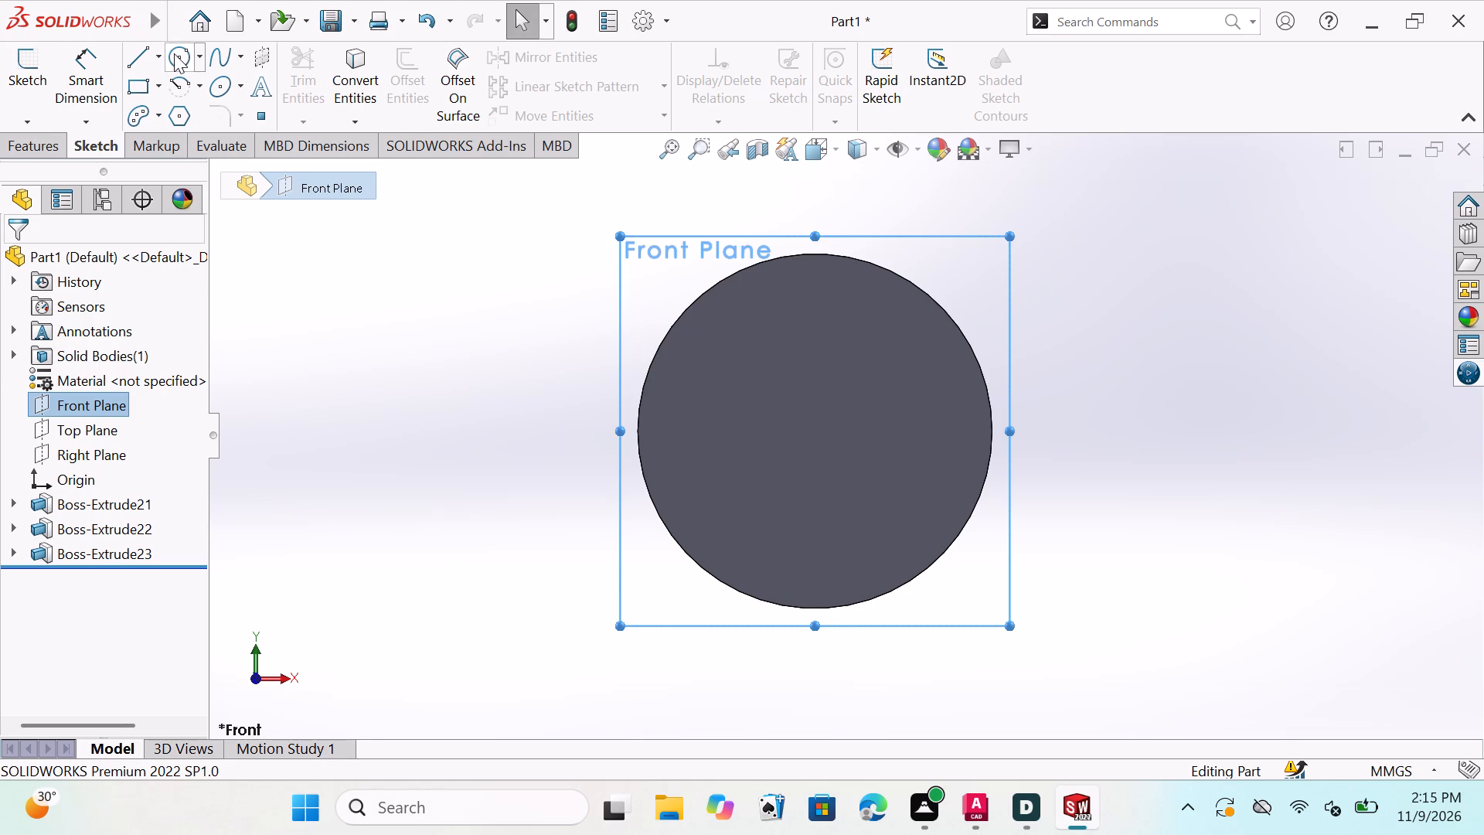
click(172, 54)
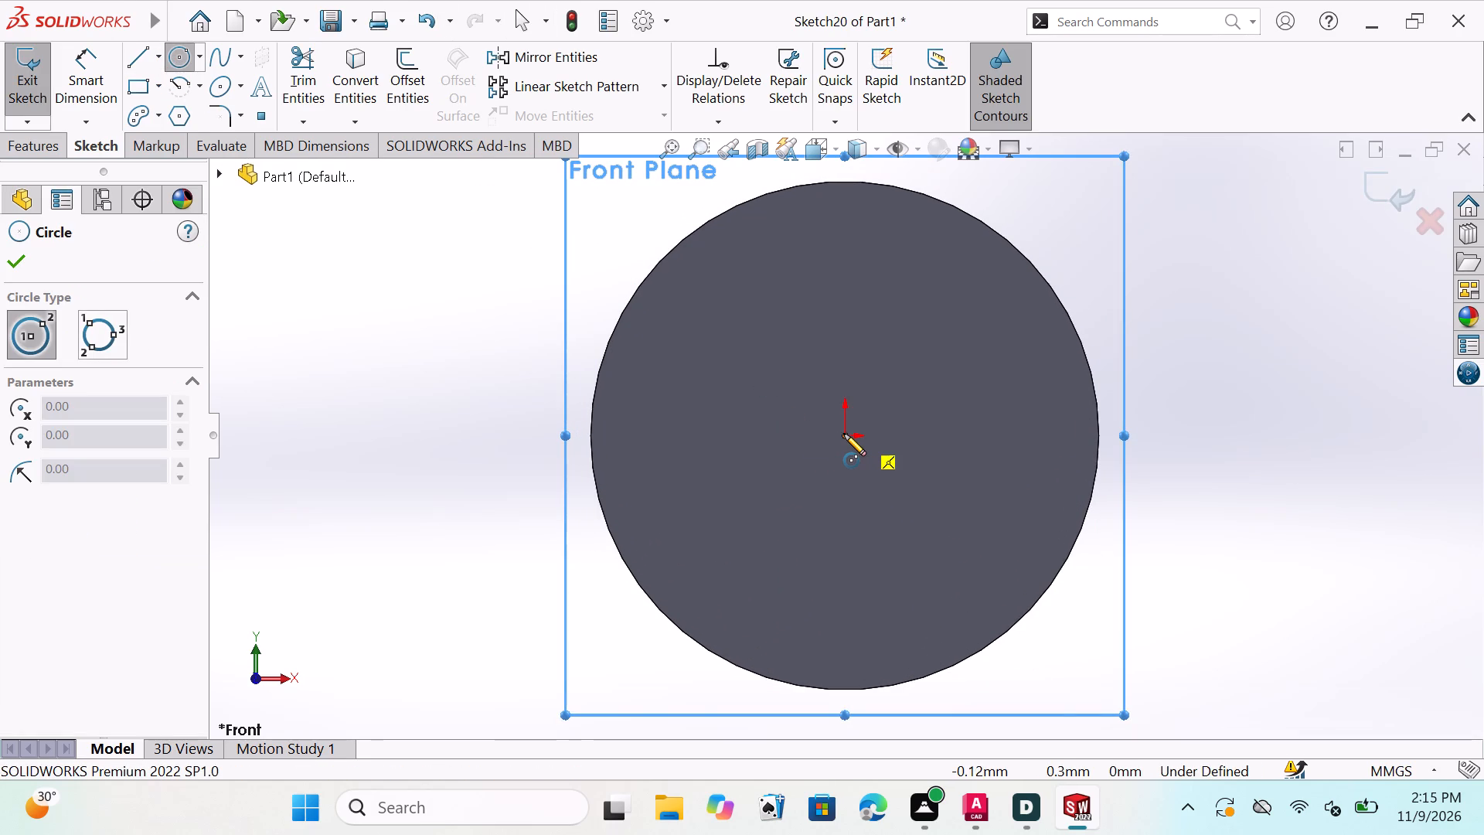
click(846, 436)
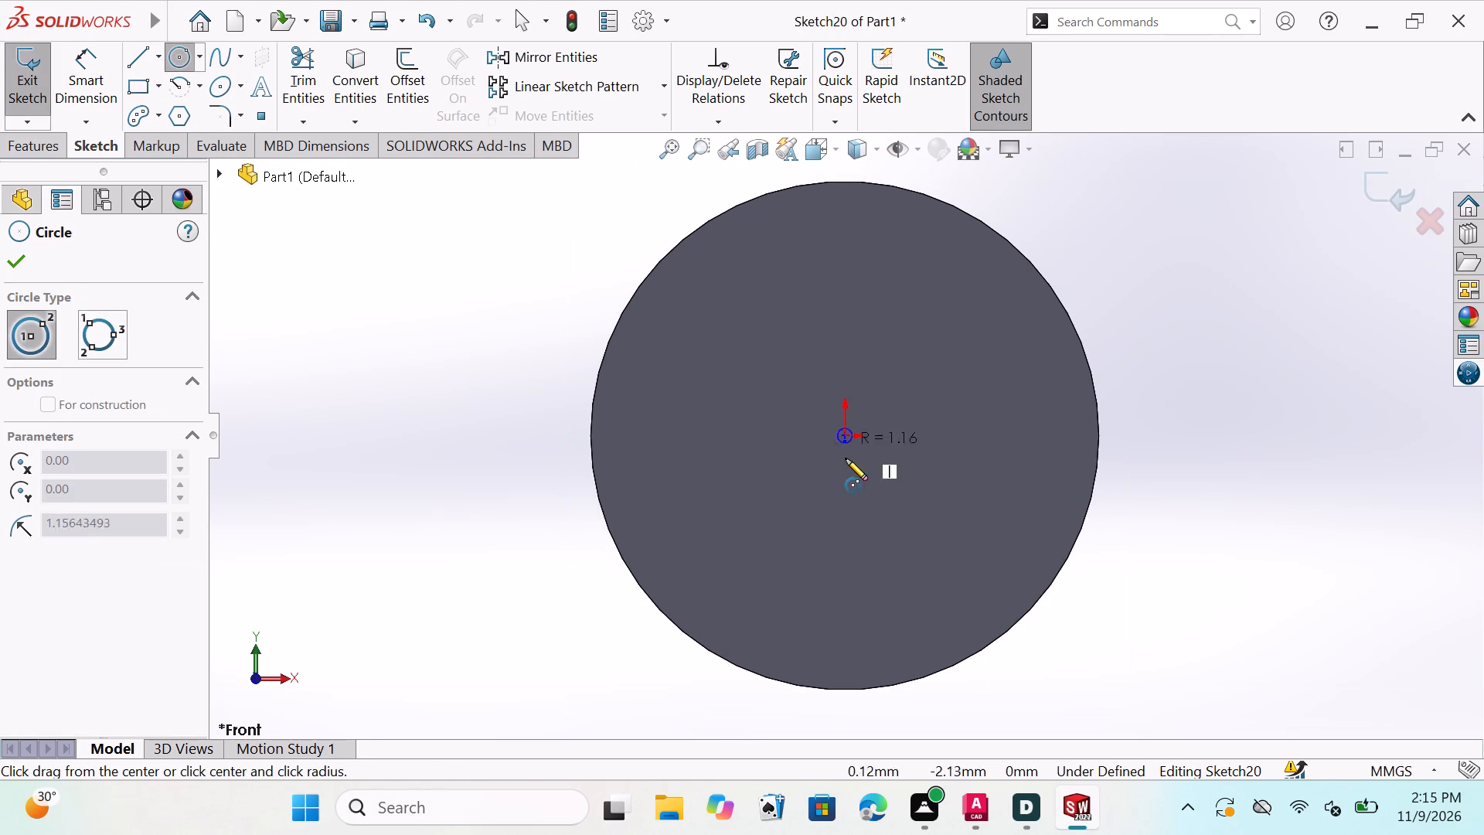
click(855, 554)
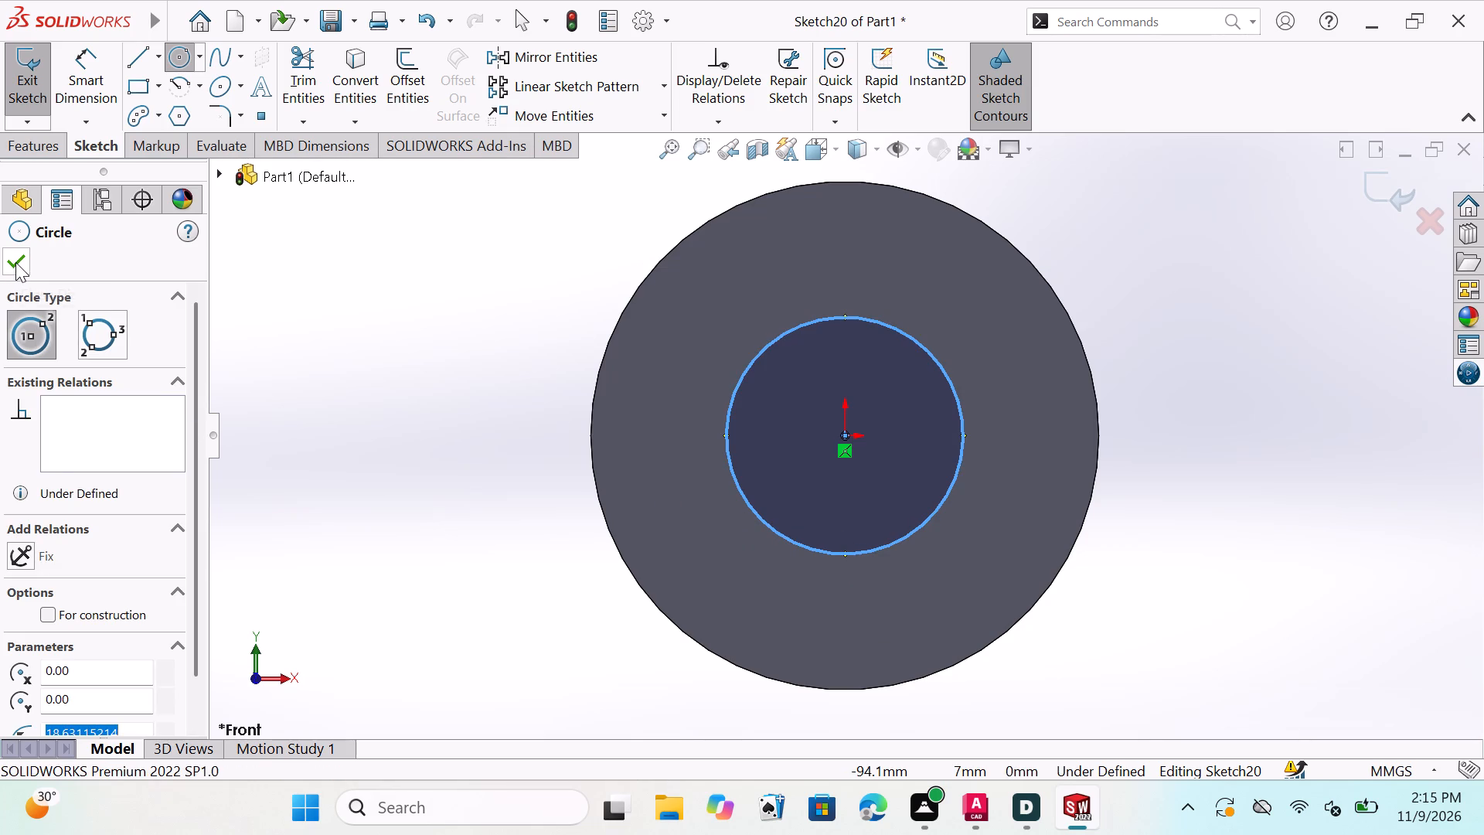
click(15, 262)
Dimension the origin-centred circle on the Front Plane with a diameter of 30 mm.
click(86, 77)
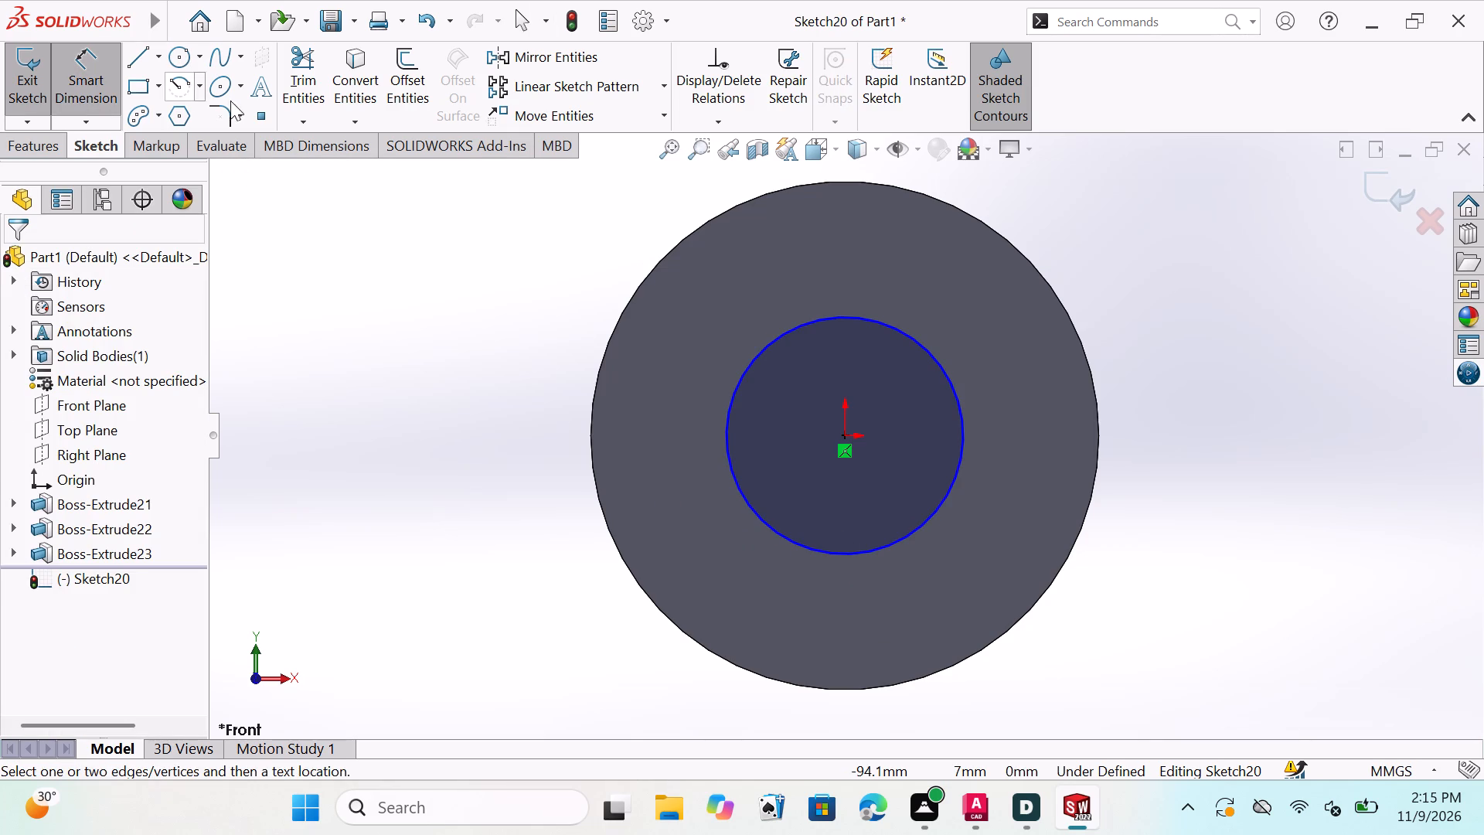
click(862, 315)
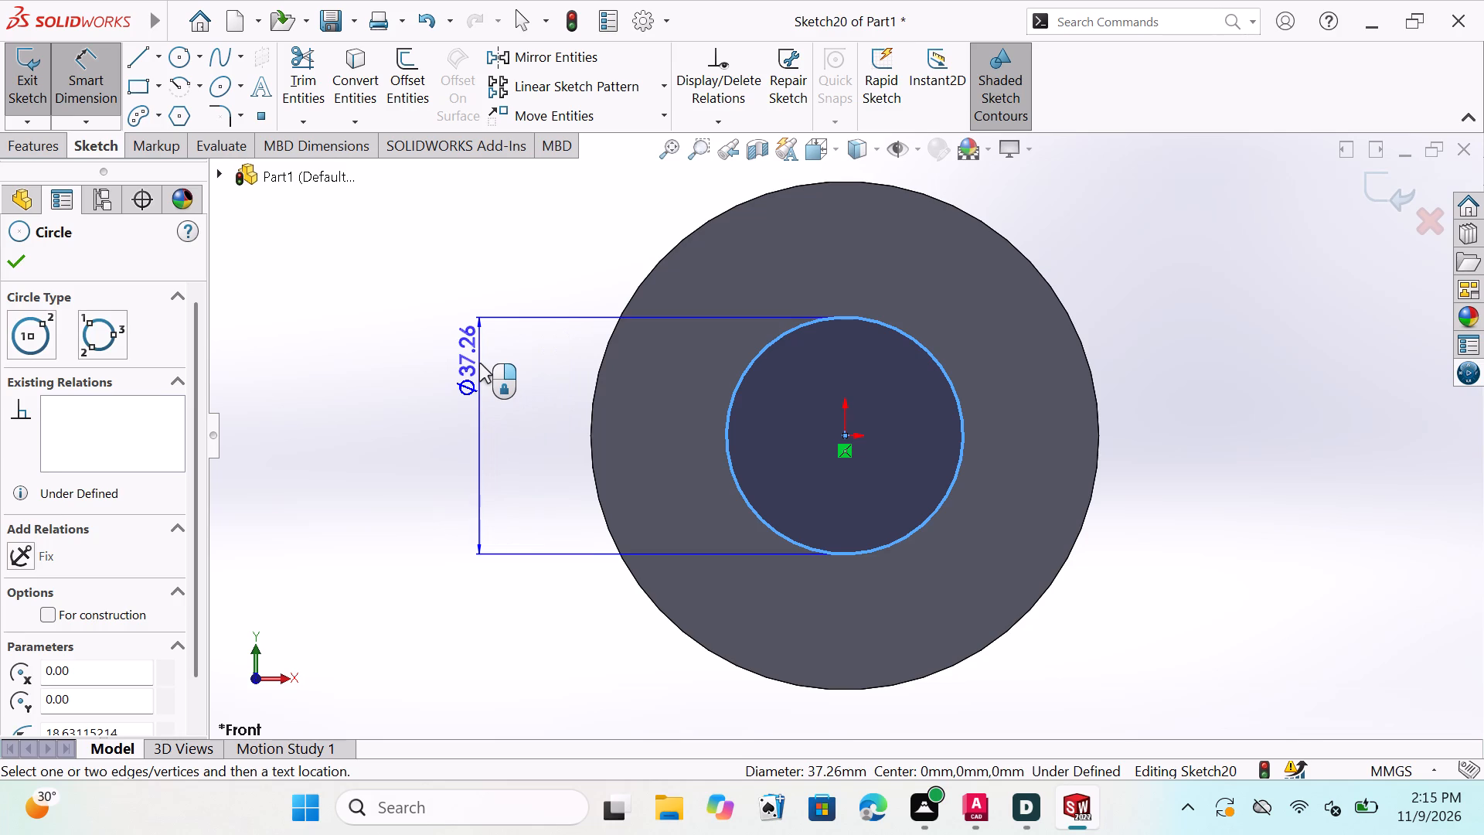
click(479, 363)
click(479, 390)
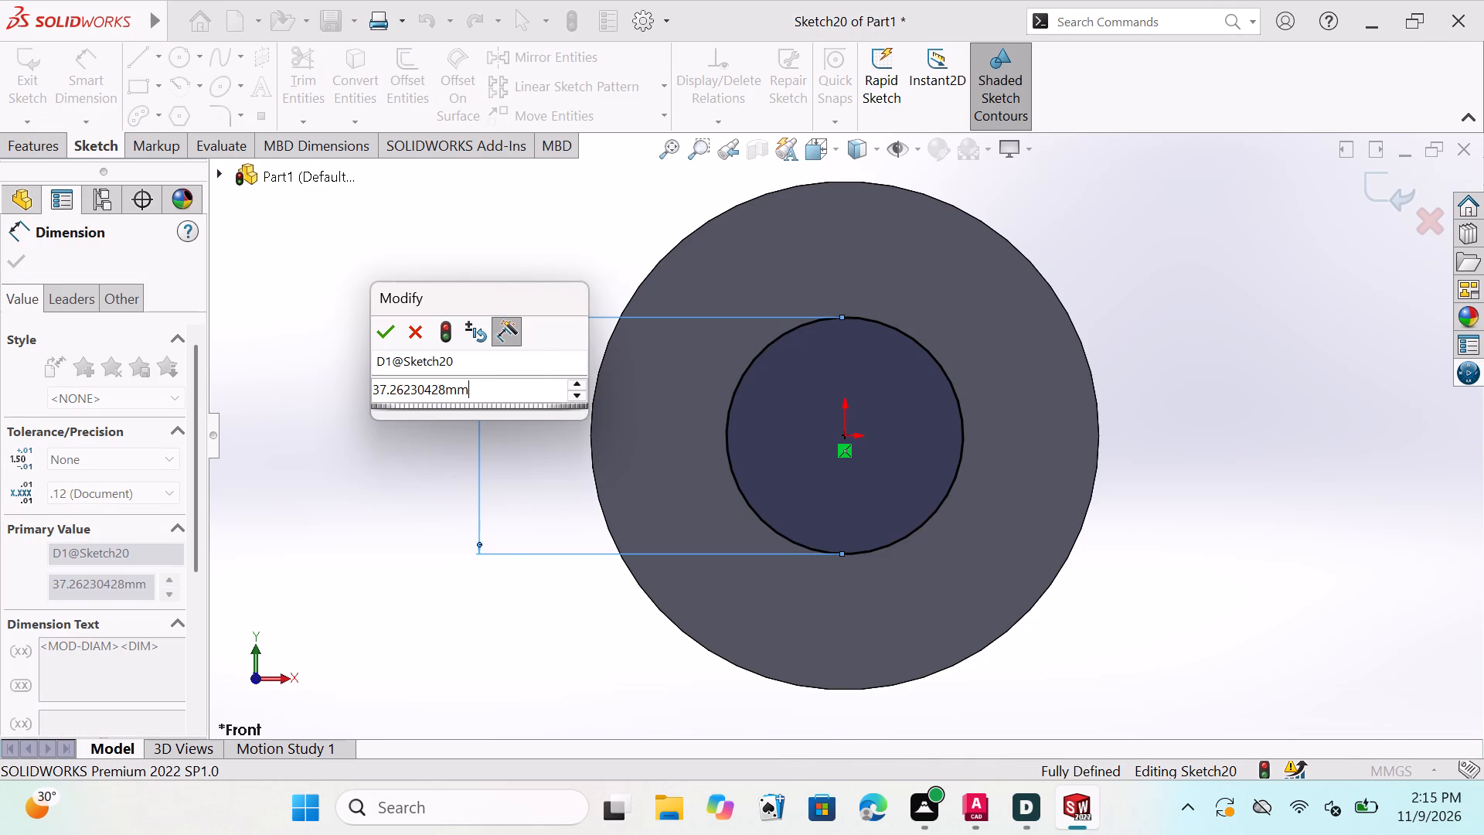
key(BackSpace)
key(BackSpace)
key(BackSpace)
key(BackSpace)
key(BackSpace)
key(BackSpace)
key(BackSpace)
key(BackSpace)
key(BackSpace)
key(BackSpace)
key(BackSpace)
key(BackSpace)
key(BackSpace)
key(BackSpace)
key(BackSpace)
key(BackSpace)
key(BackSpace)
key(BackSpace)
key(BackSpace)
key(BackSpace)
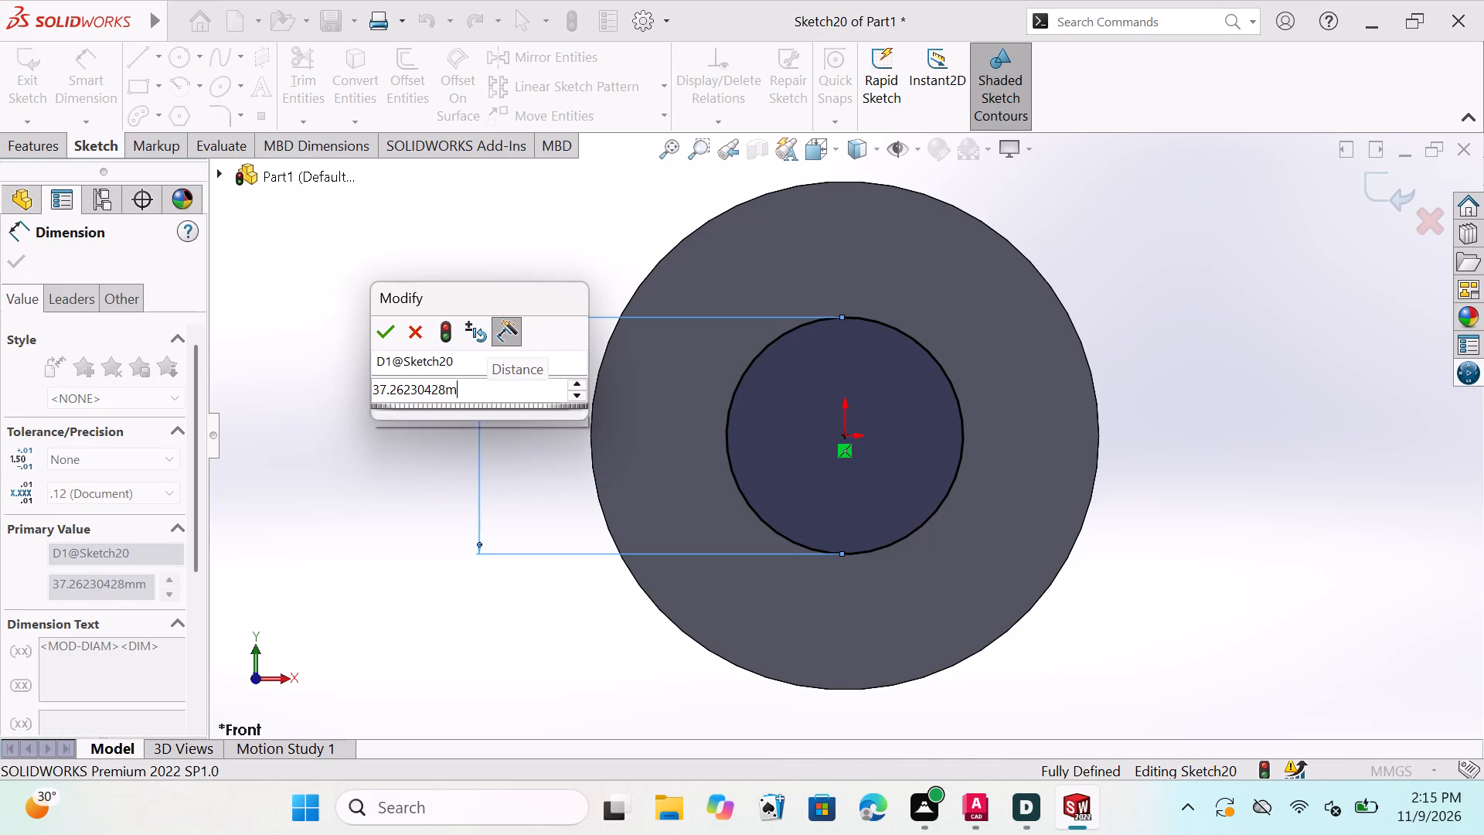
text(30)
click(386, 325)
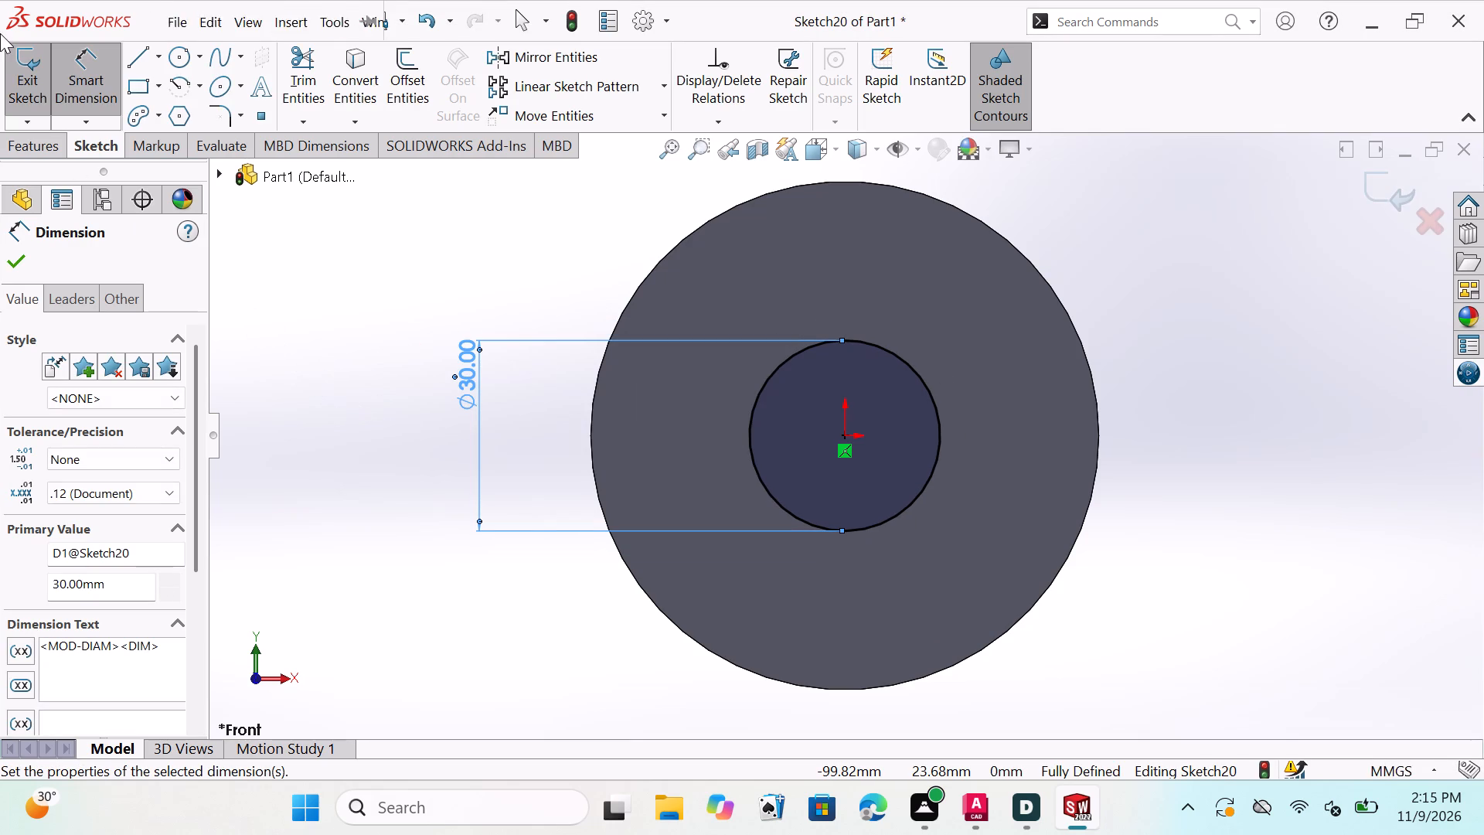
click(19, 256)
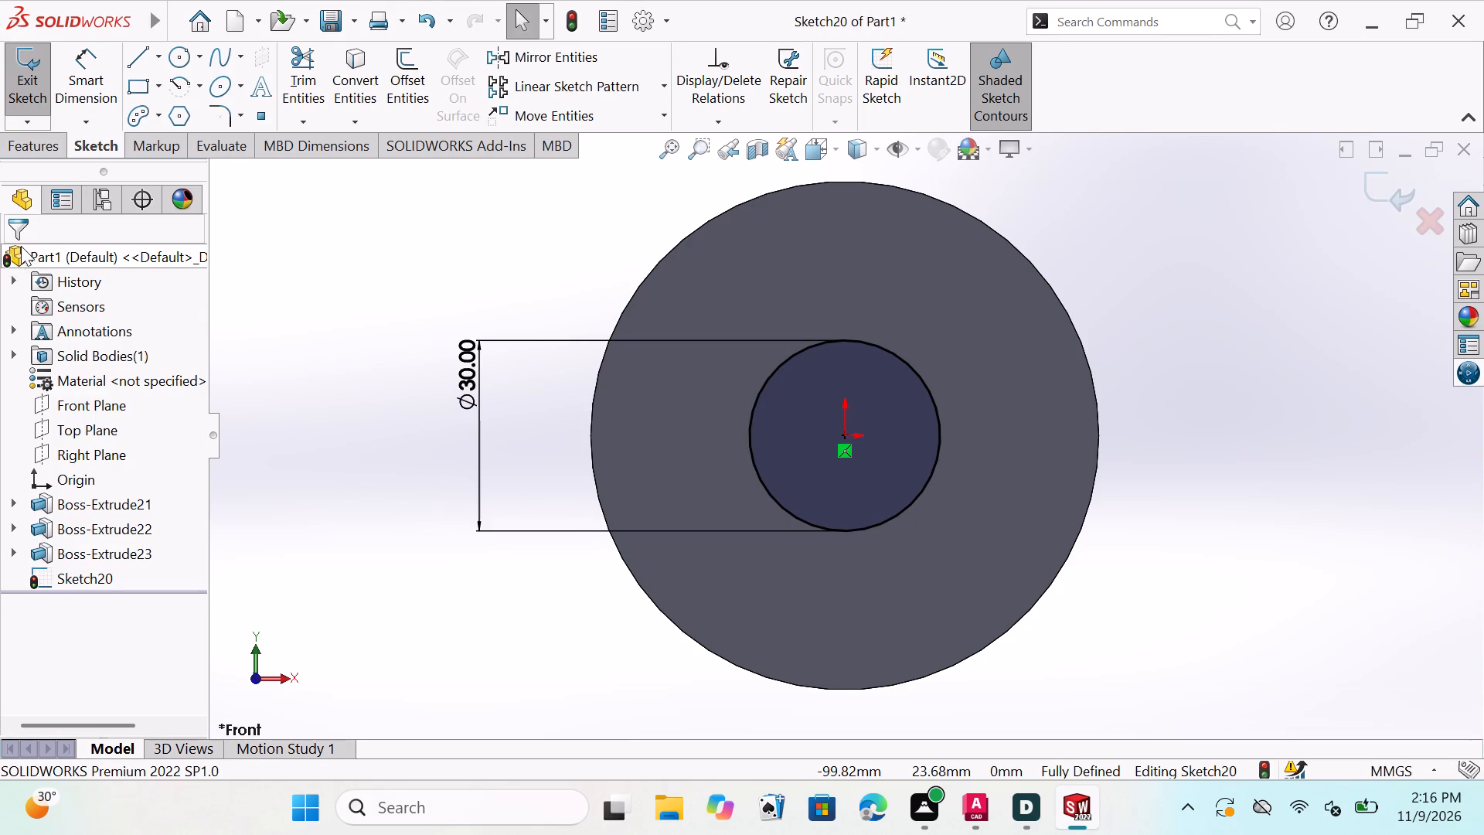
key(Escape)
key(Escape)
key(Escape)
key(Escape)
key(Escape)
key(Escape)
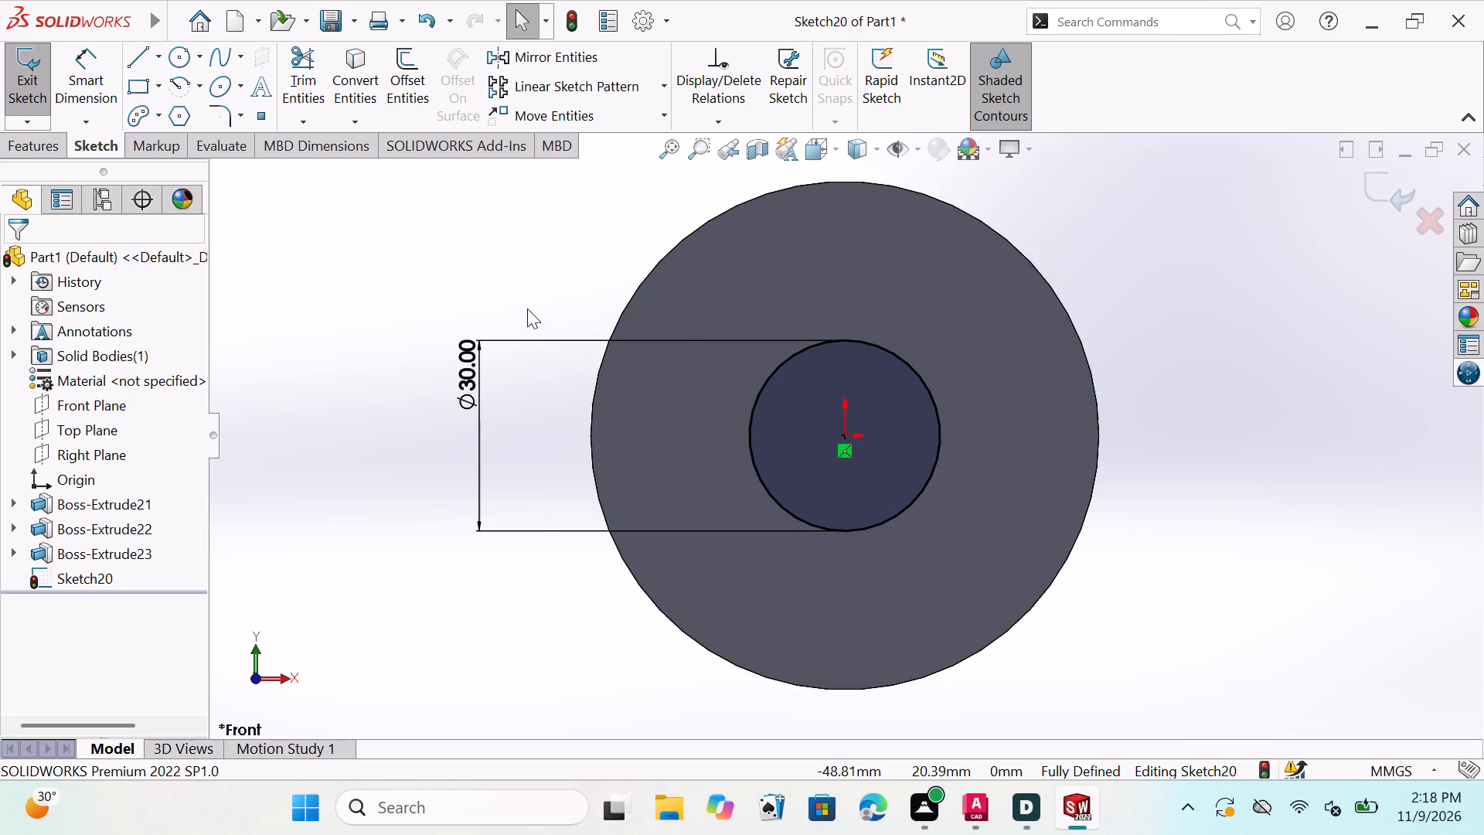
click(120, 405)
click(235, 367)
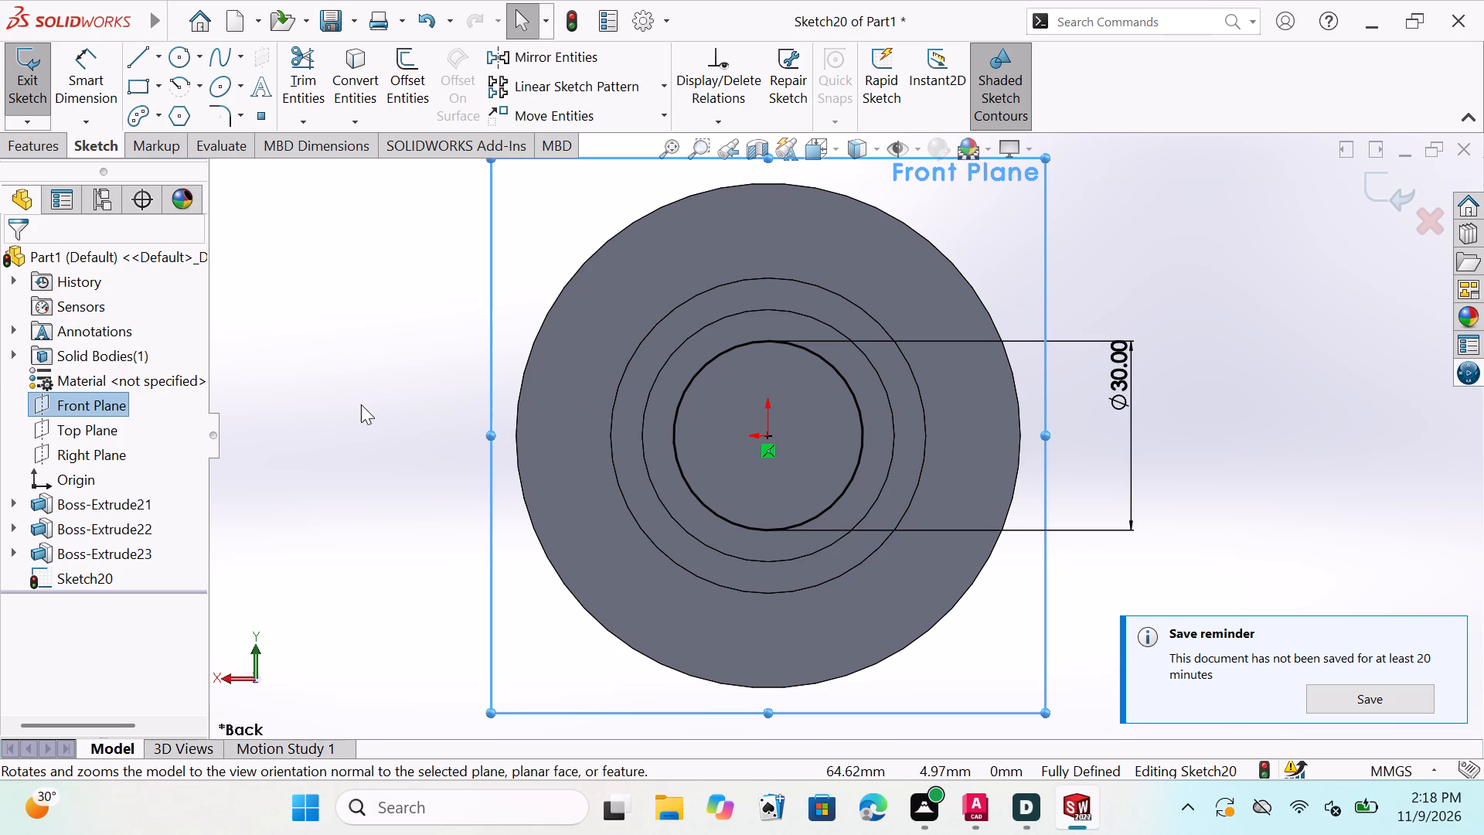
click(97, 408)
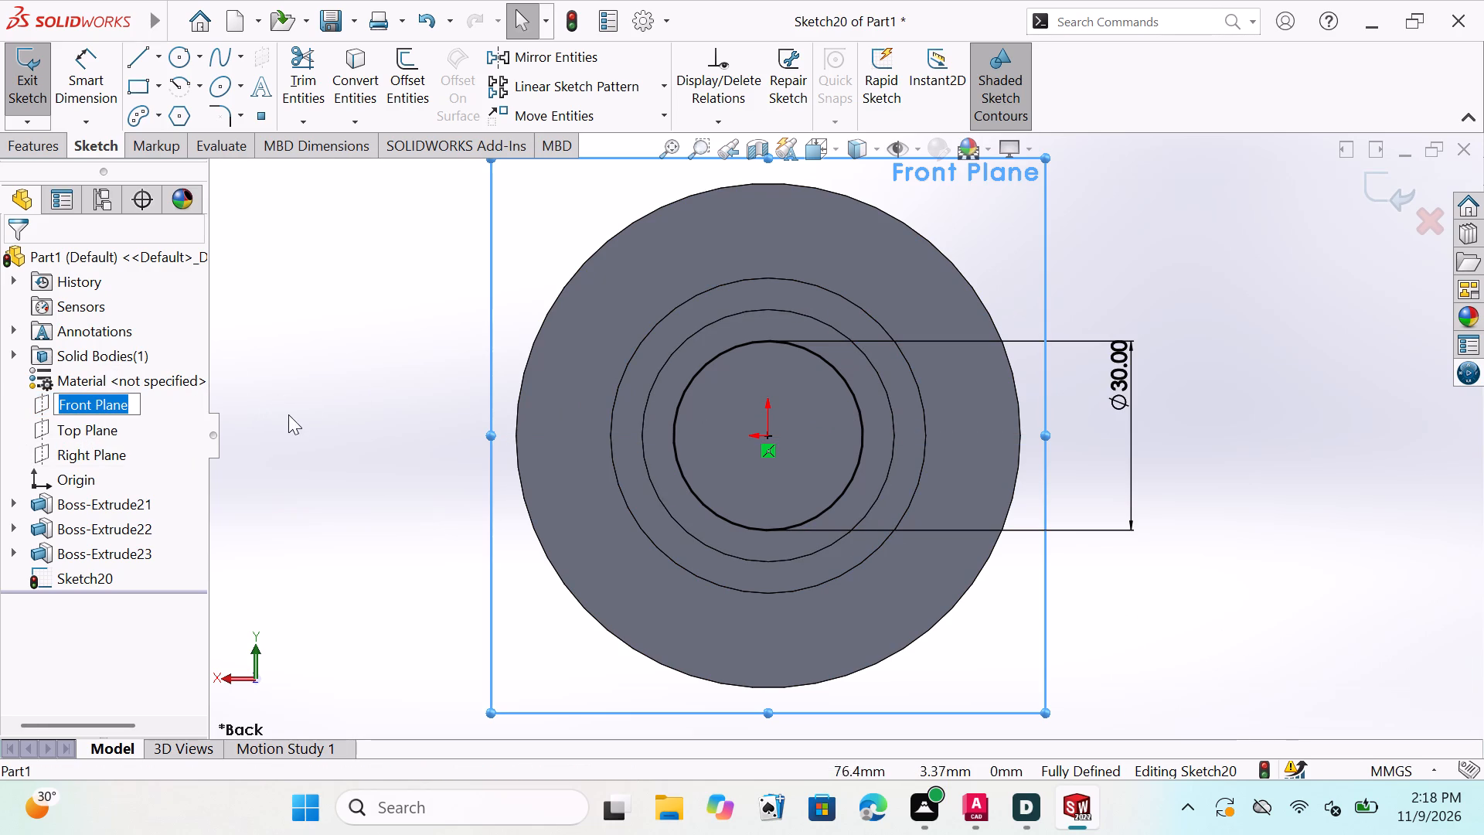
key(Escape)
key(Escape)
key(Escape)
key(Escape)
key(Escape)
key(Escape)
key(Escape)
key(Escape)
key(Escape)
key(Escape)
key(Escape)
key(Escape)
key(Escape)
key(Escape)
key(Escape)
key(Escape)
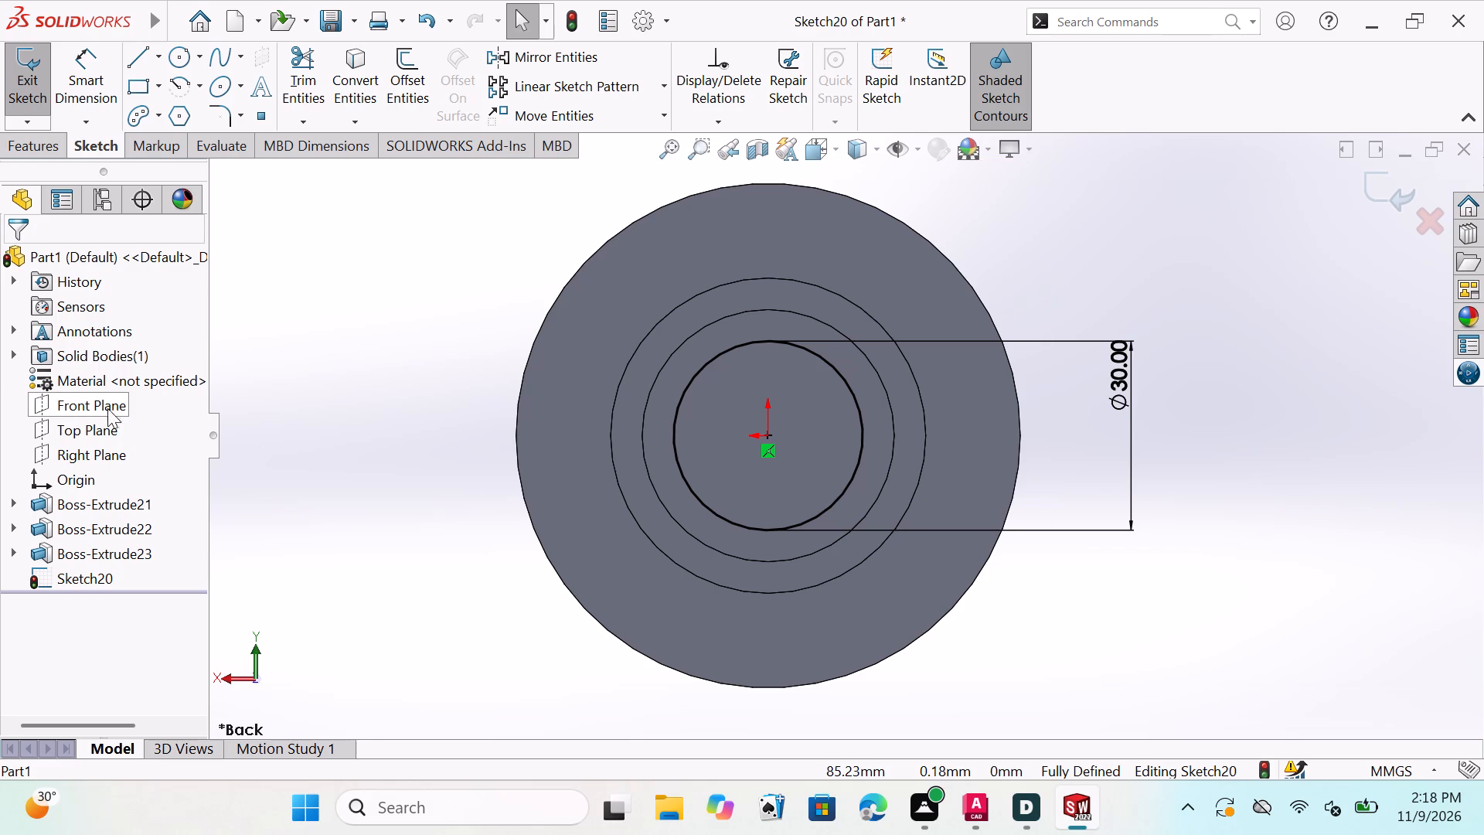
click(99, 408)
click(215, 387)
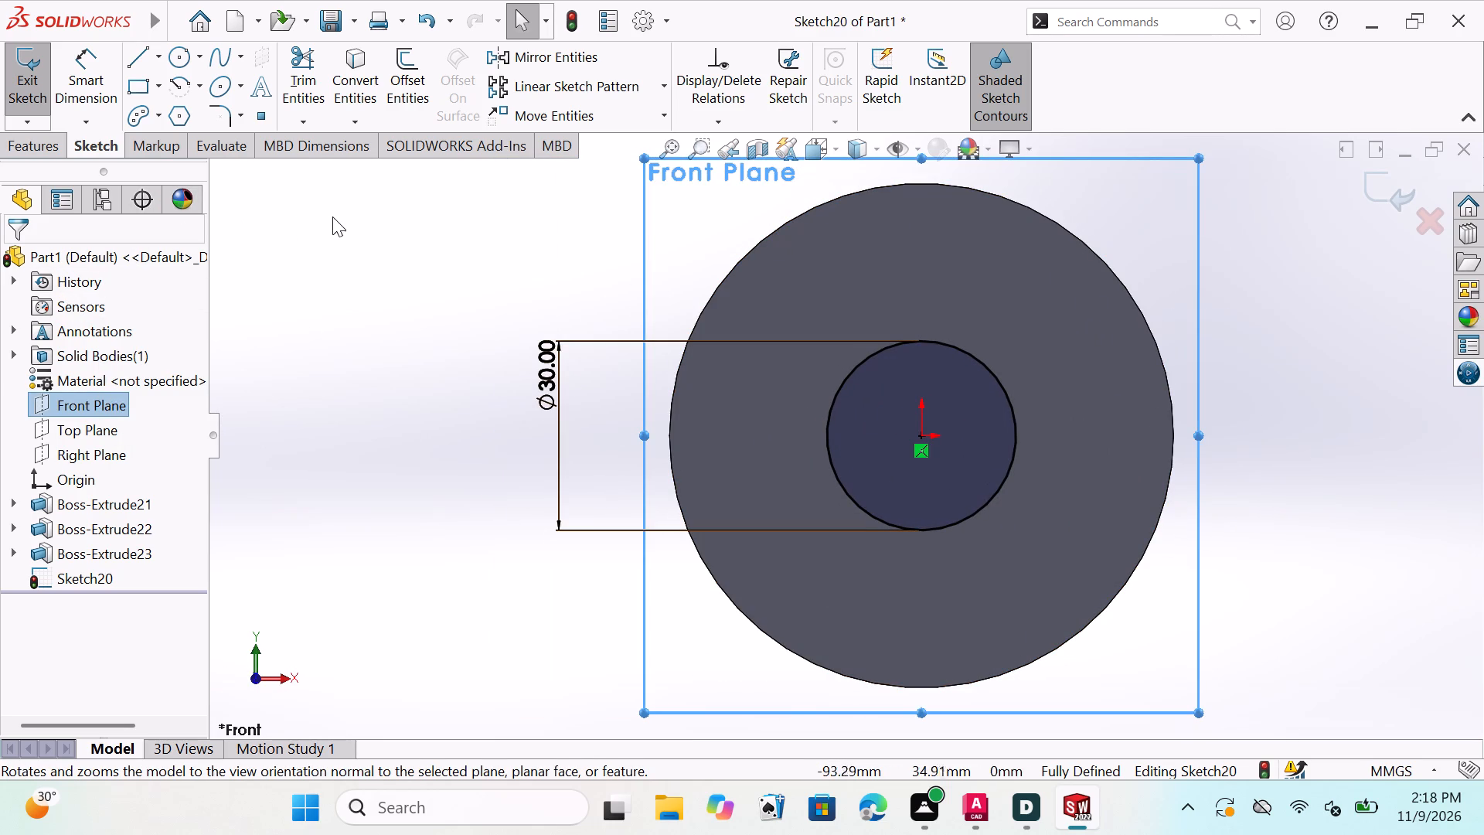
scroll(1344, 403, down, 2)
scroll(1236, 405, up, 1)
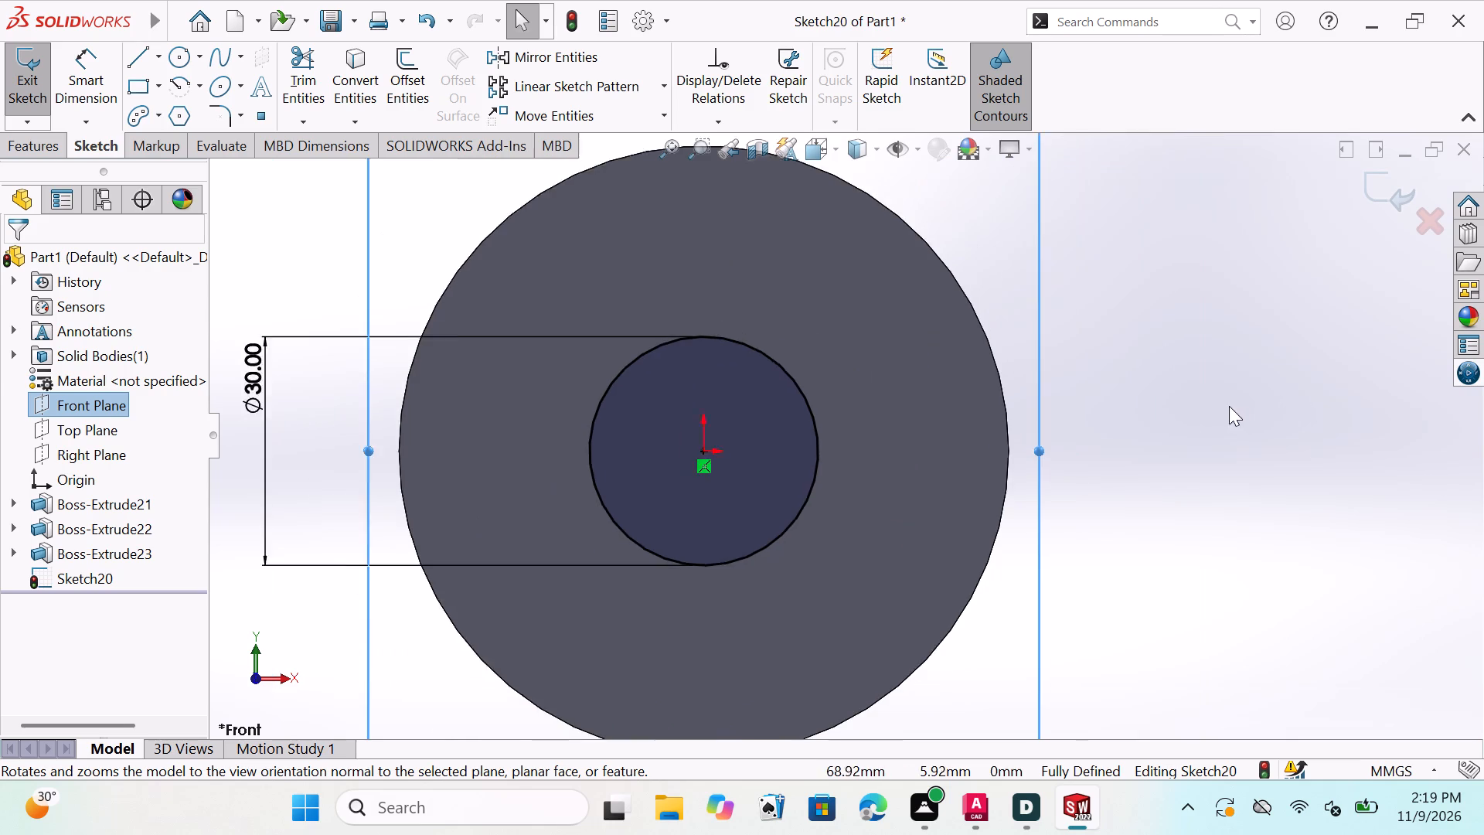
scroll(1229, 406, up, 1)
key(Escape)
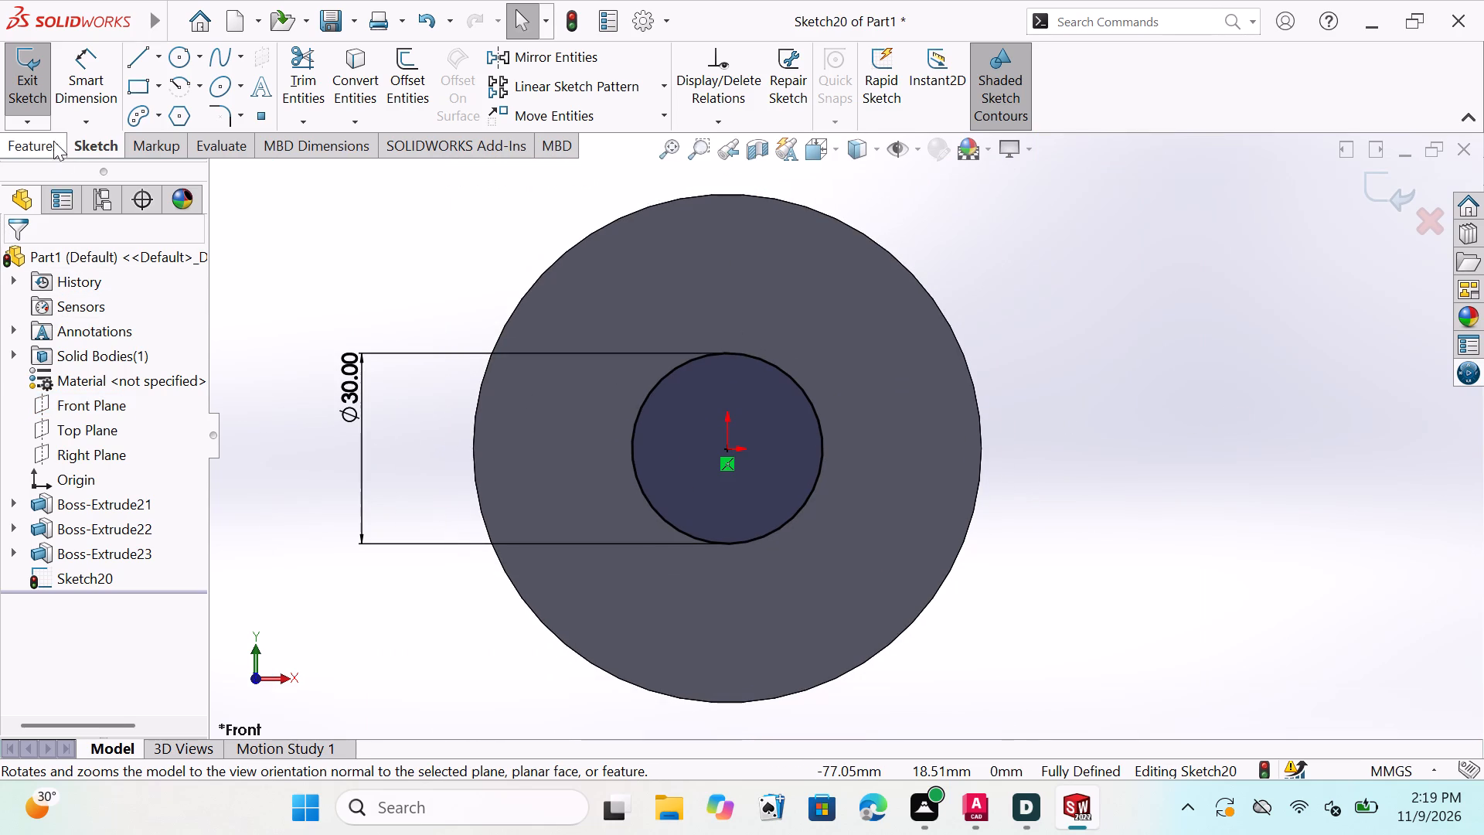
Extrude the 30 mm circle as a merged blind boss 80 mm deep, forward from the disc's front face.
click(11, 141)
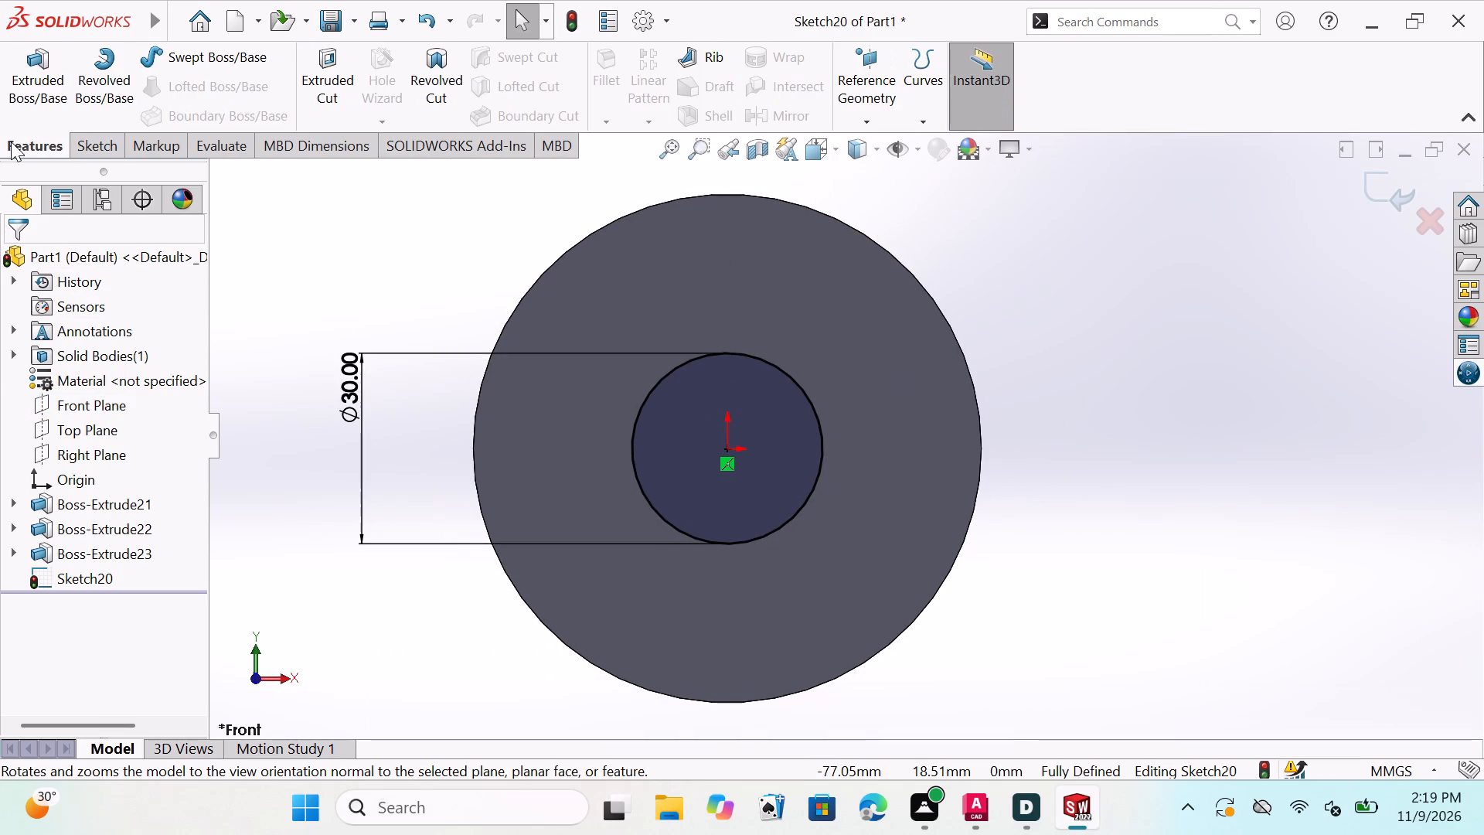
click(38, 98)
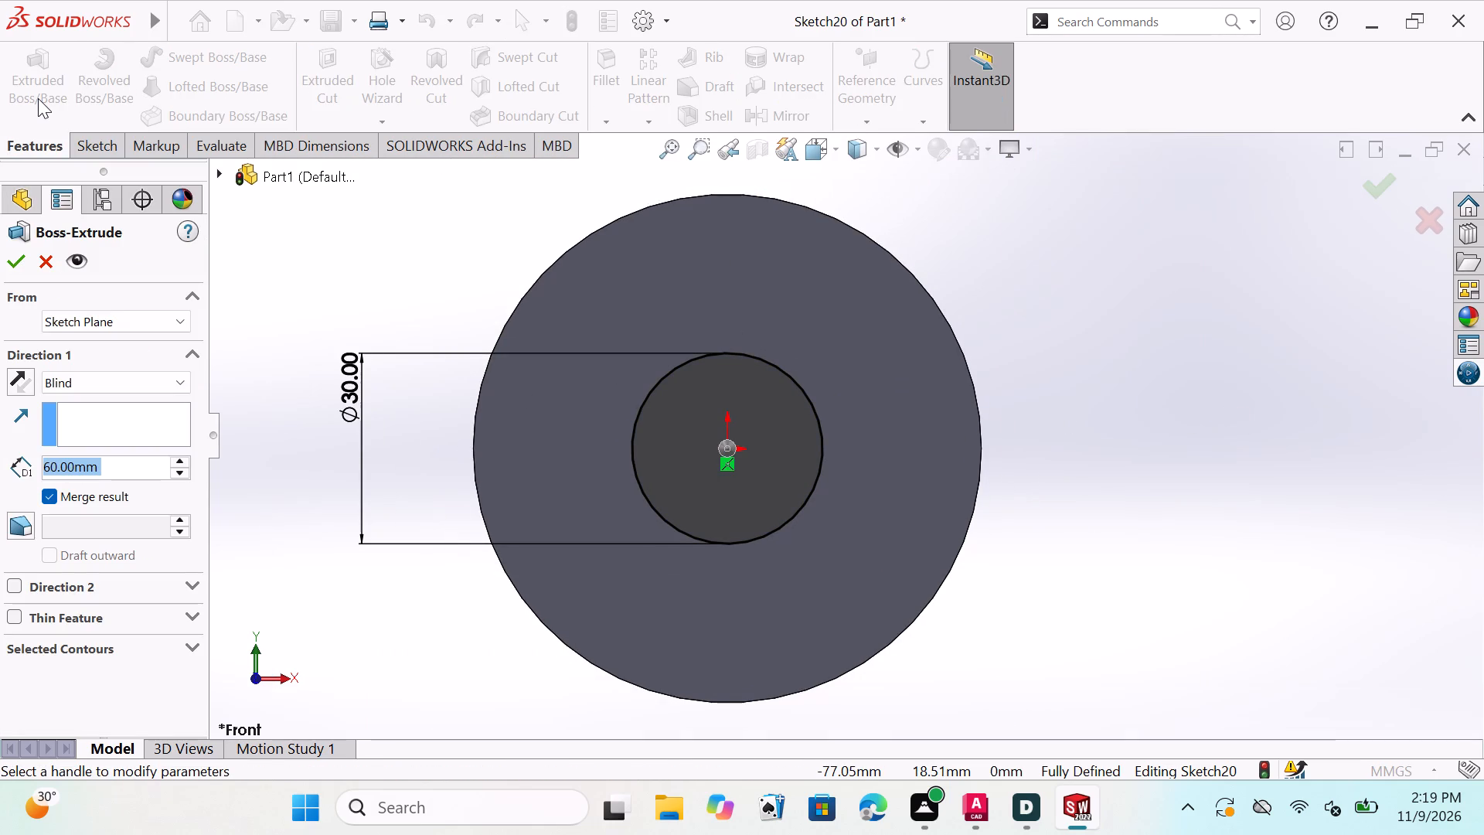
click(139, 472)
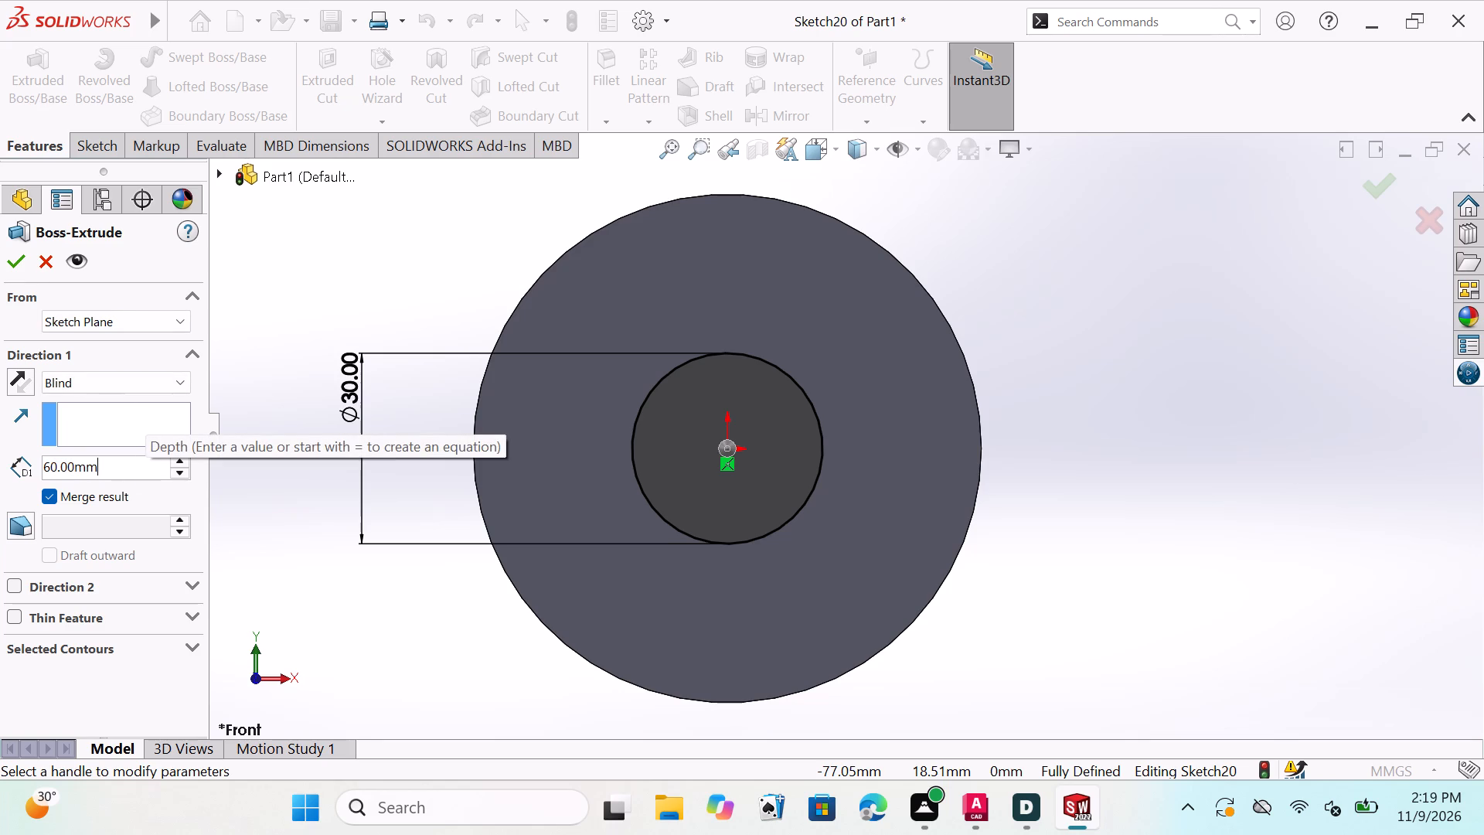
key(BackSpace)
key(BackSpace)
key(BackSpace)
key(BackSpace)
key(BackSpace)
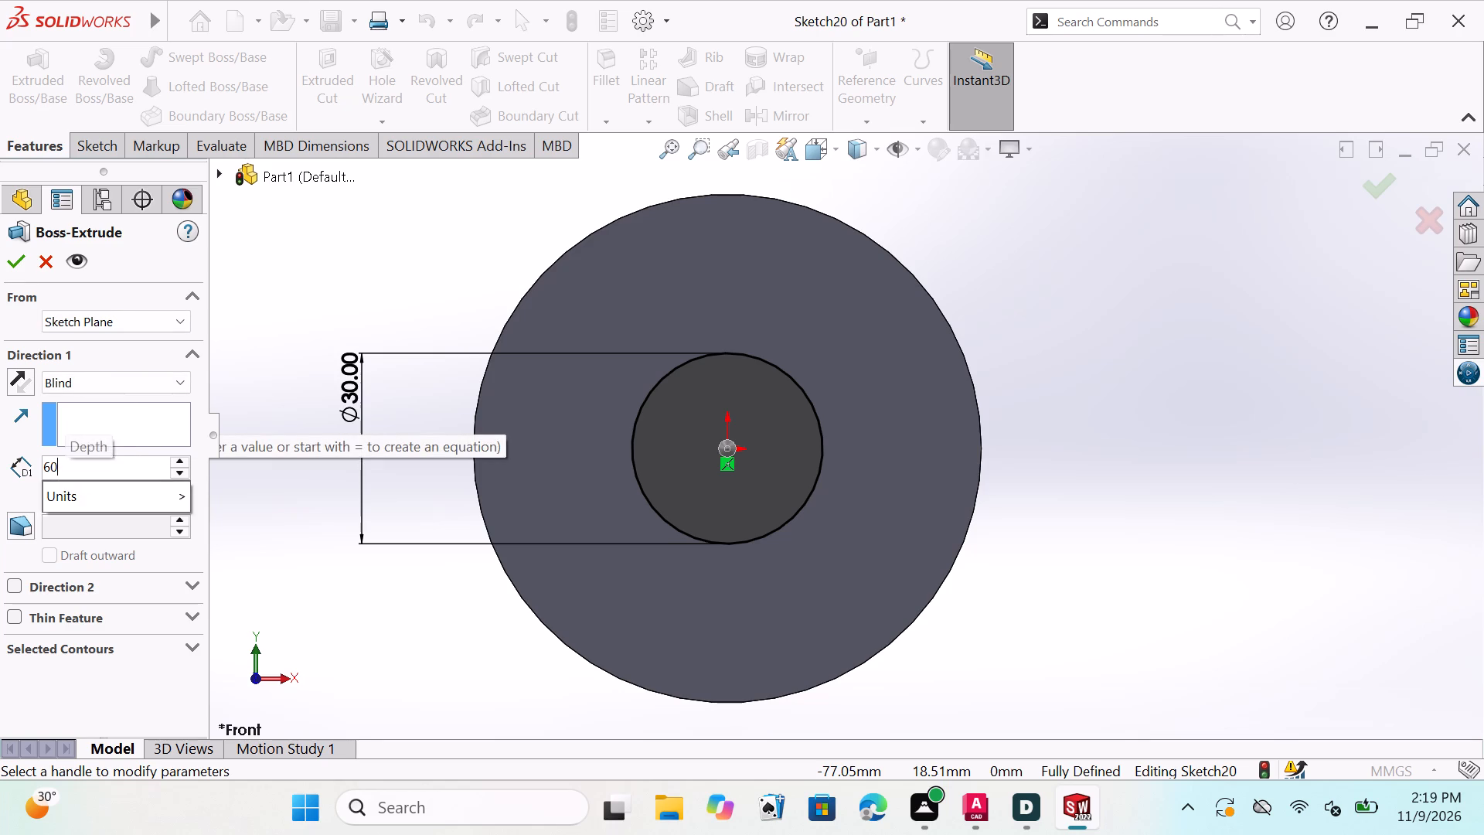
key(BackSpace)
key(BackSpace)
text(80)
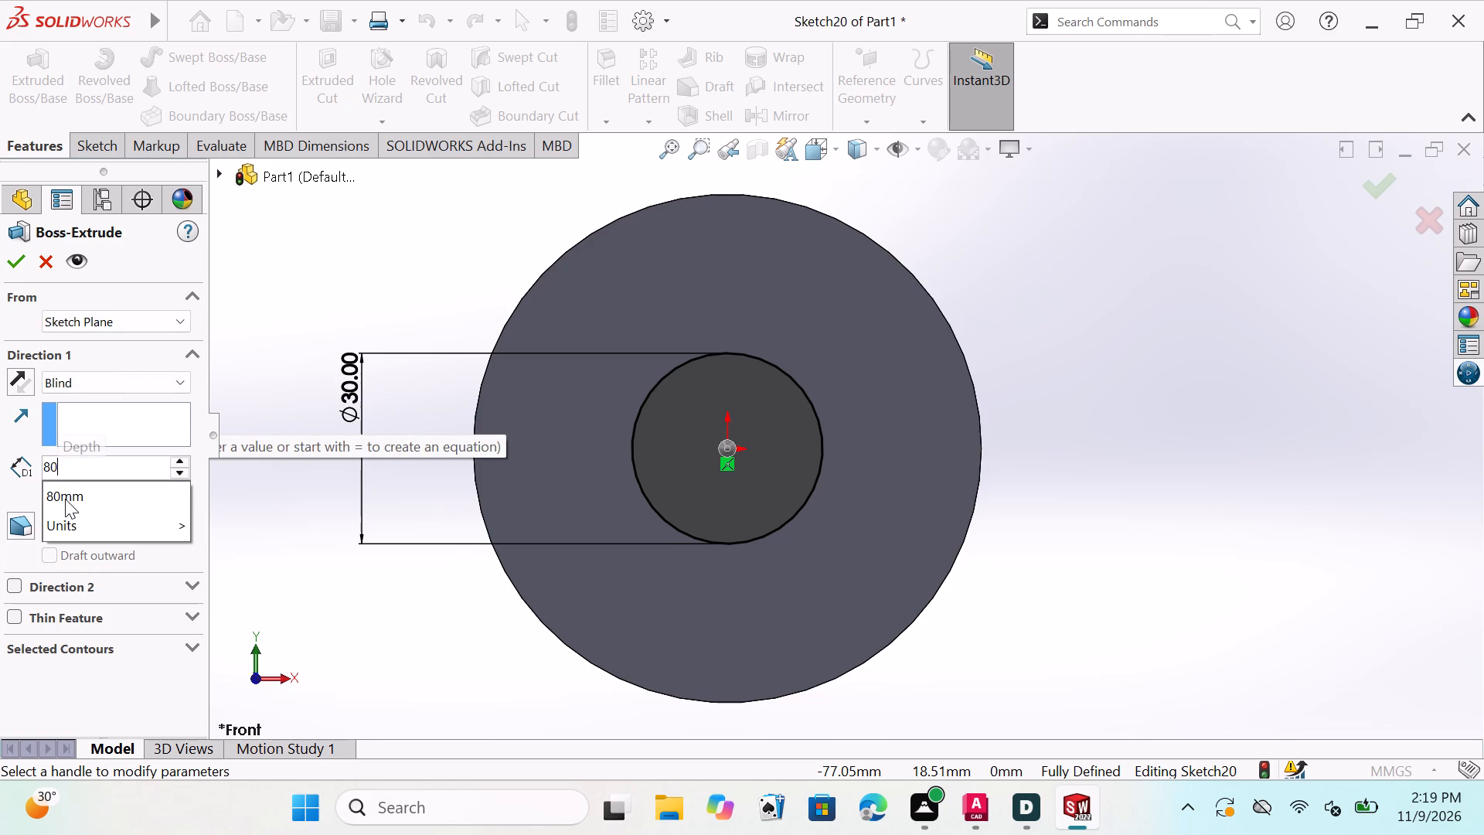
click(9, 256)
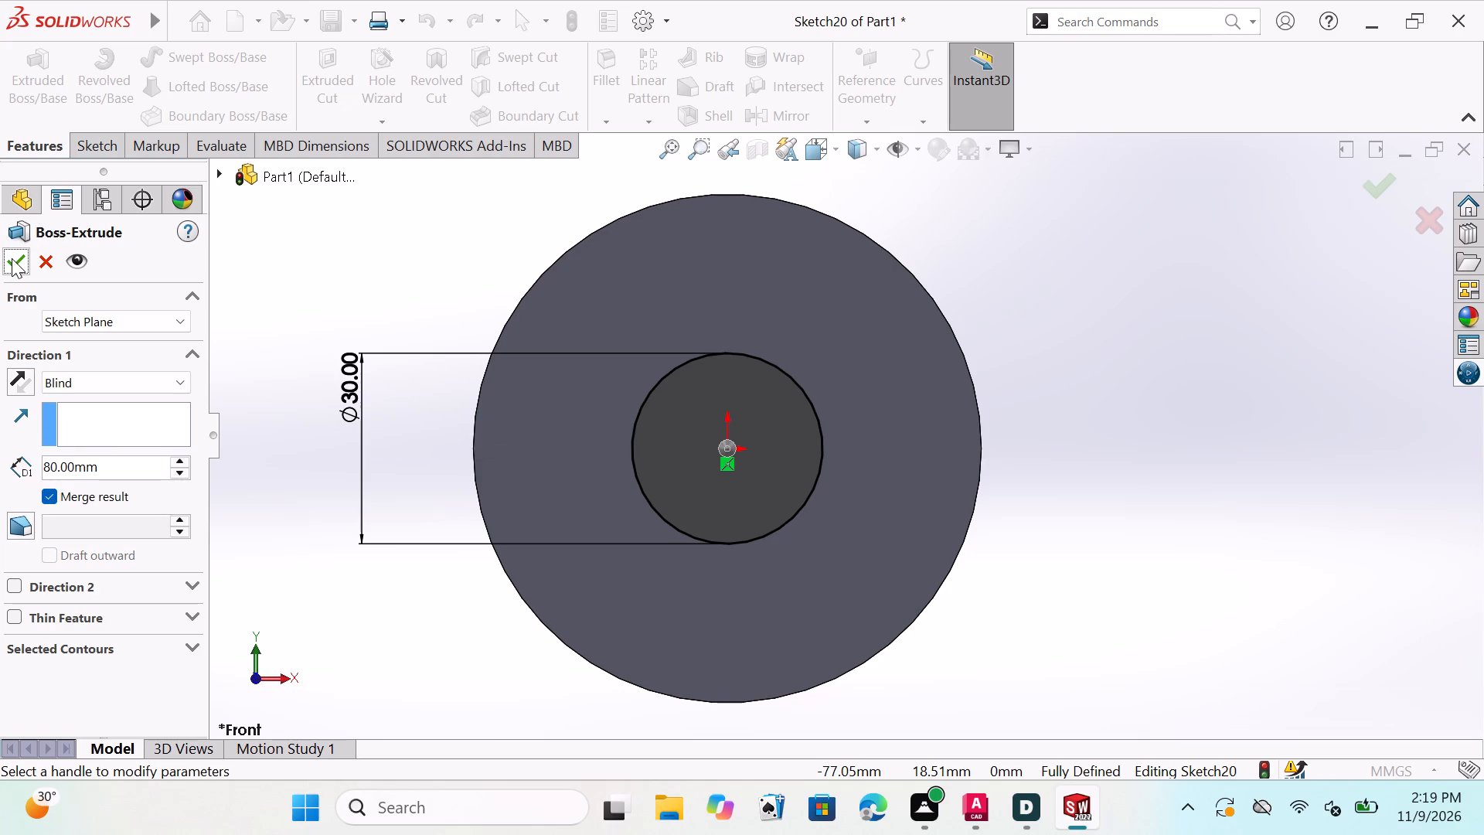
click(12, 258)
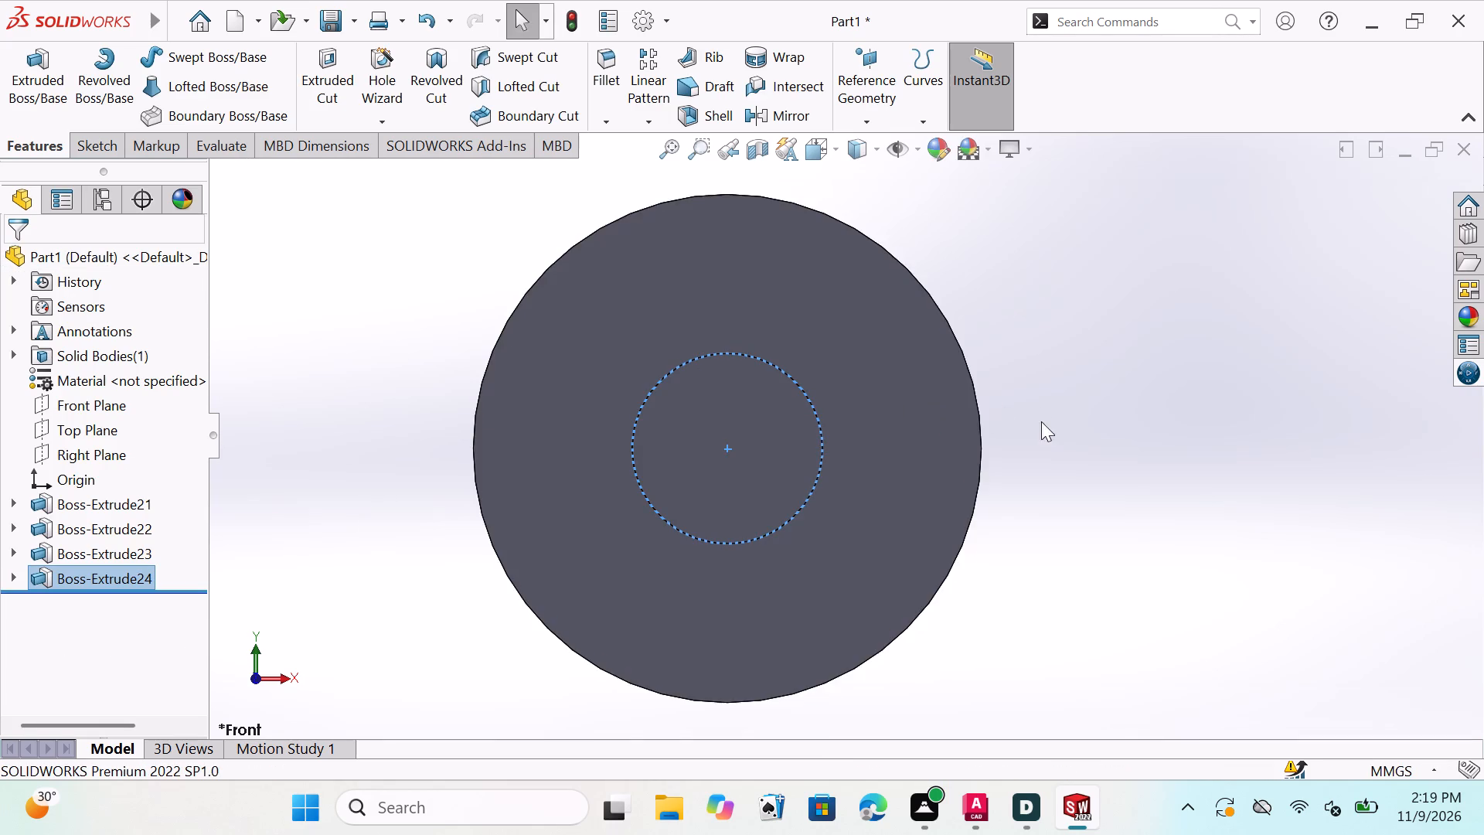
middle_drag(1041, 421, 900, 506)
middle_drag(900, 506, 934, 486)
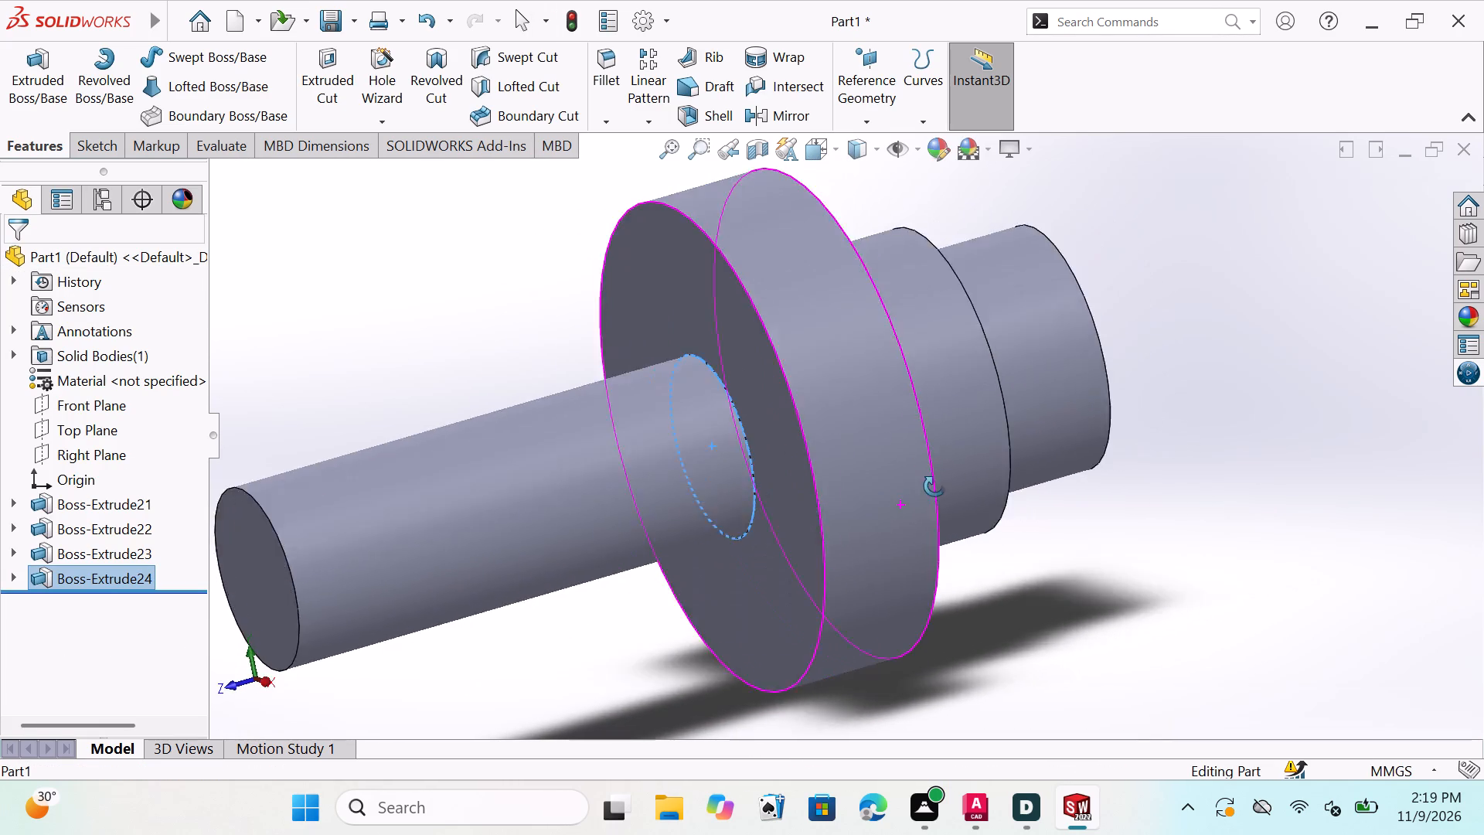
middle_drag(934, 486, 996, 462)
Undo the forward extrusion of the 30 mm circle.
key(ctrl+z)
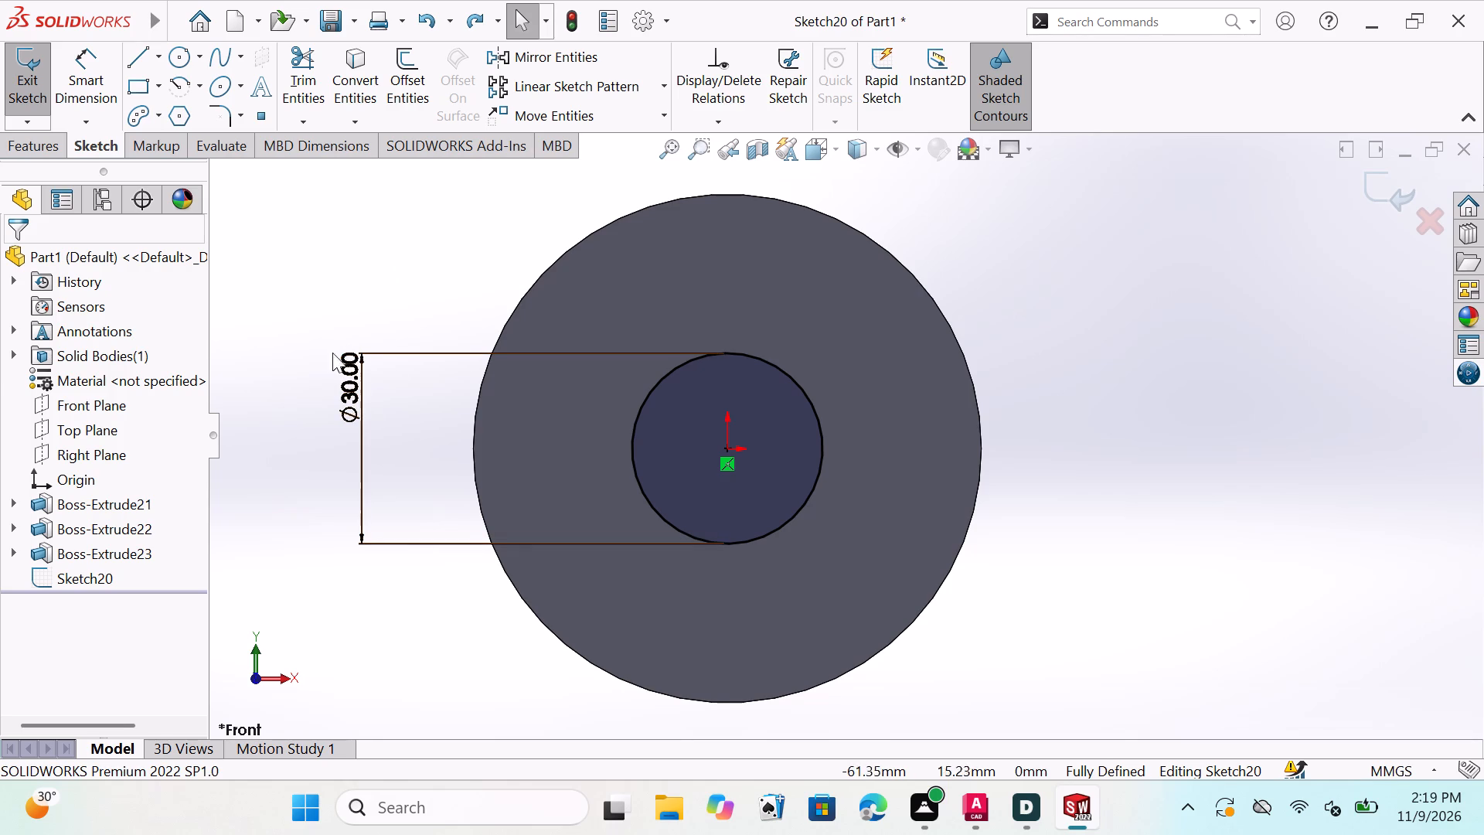
Extrude the 30 mm circle as a merged blind boss 80 mm deep in the reversed direction, through the disc and rear bosses.
middle_drag(1065, 421, 1014, 490)
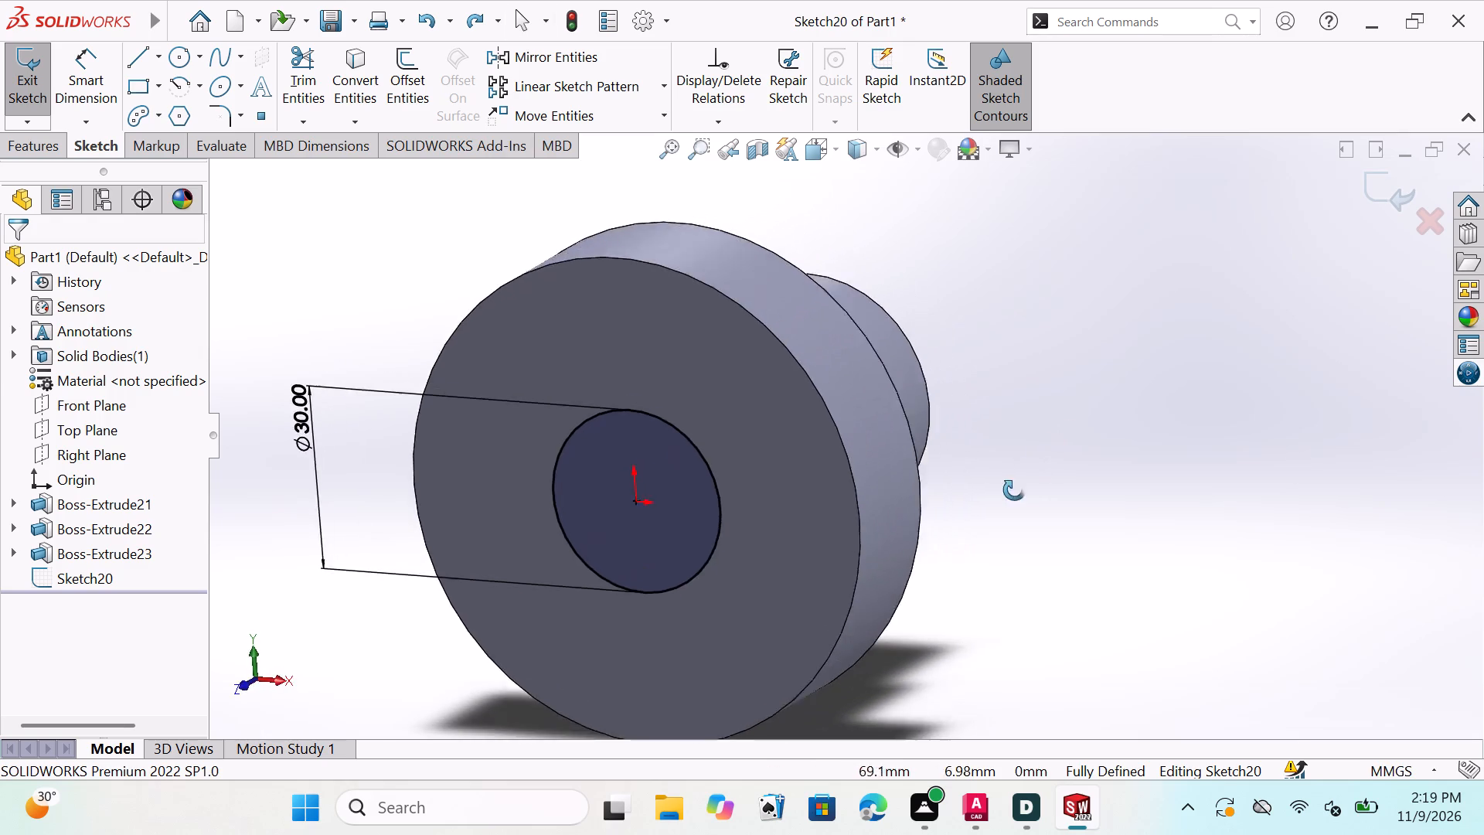
middle_drag(1014, 490, 958, 478)
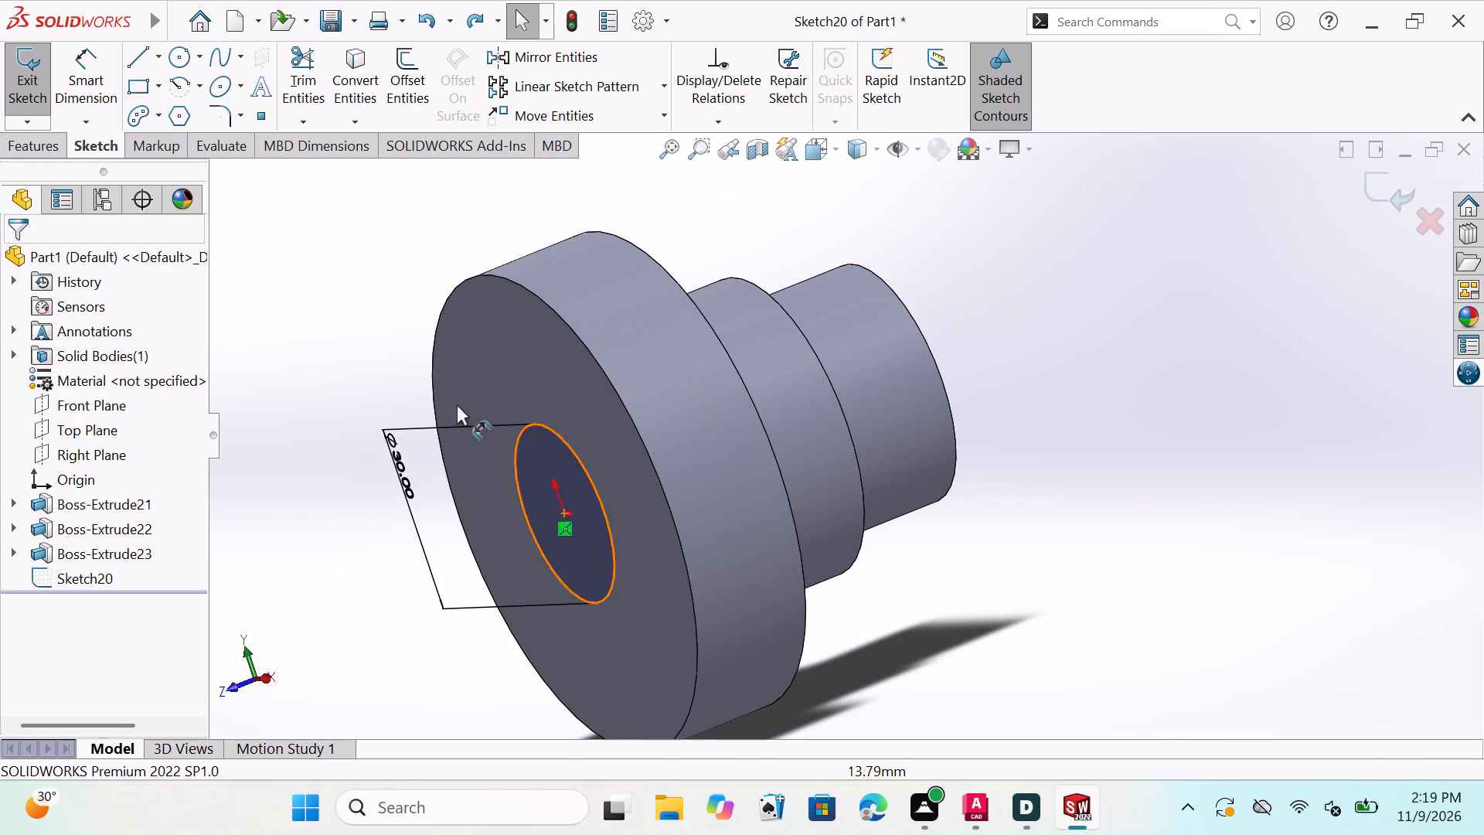
click(24, 140)
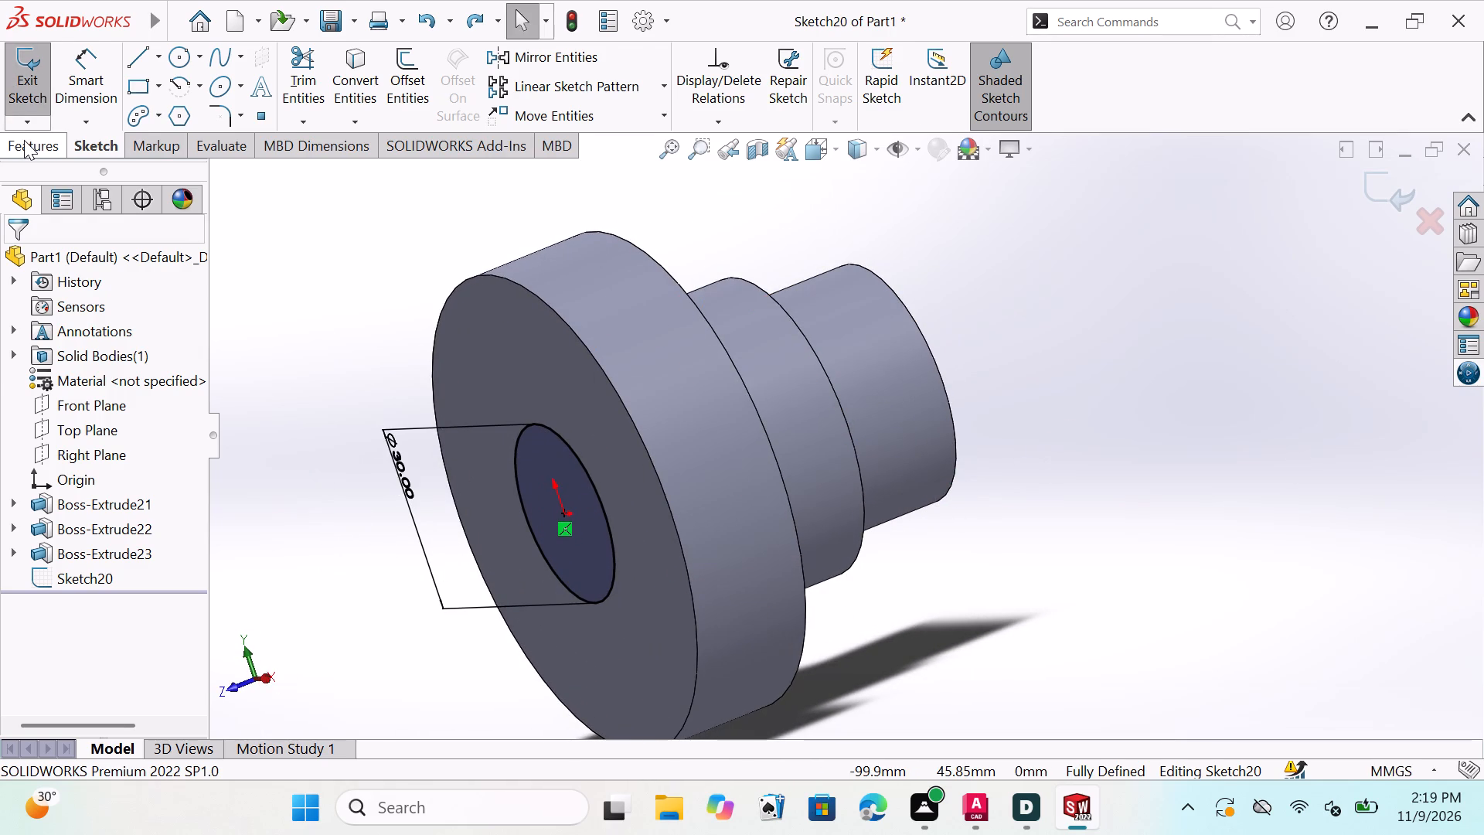
click(39, 87)
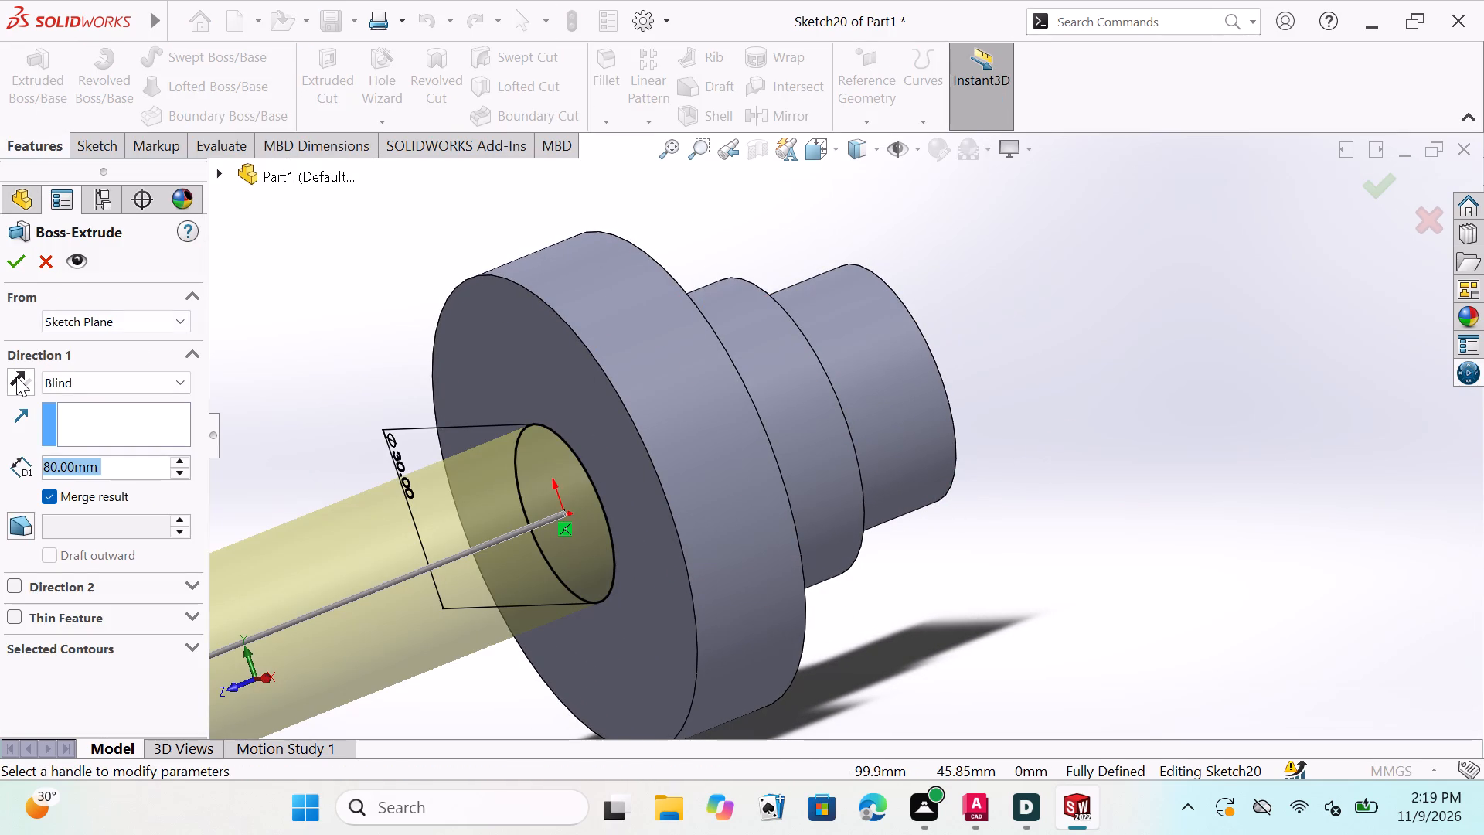
click(16, 377)
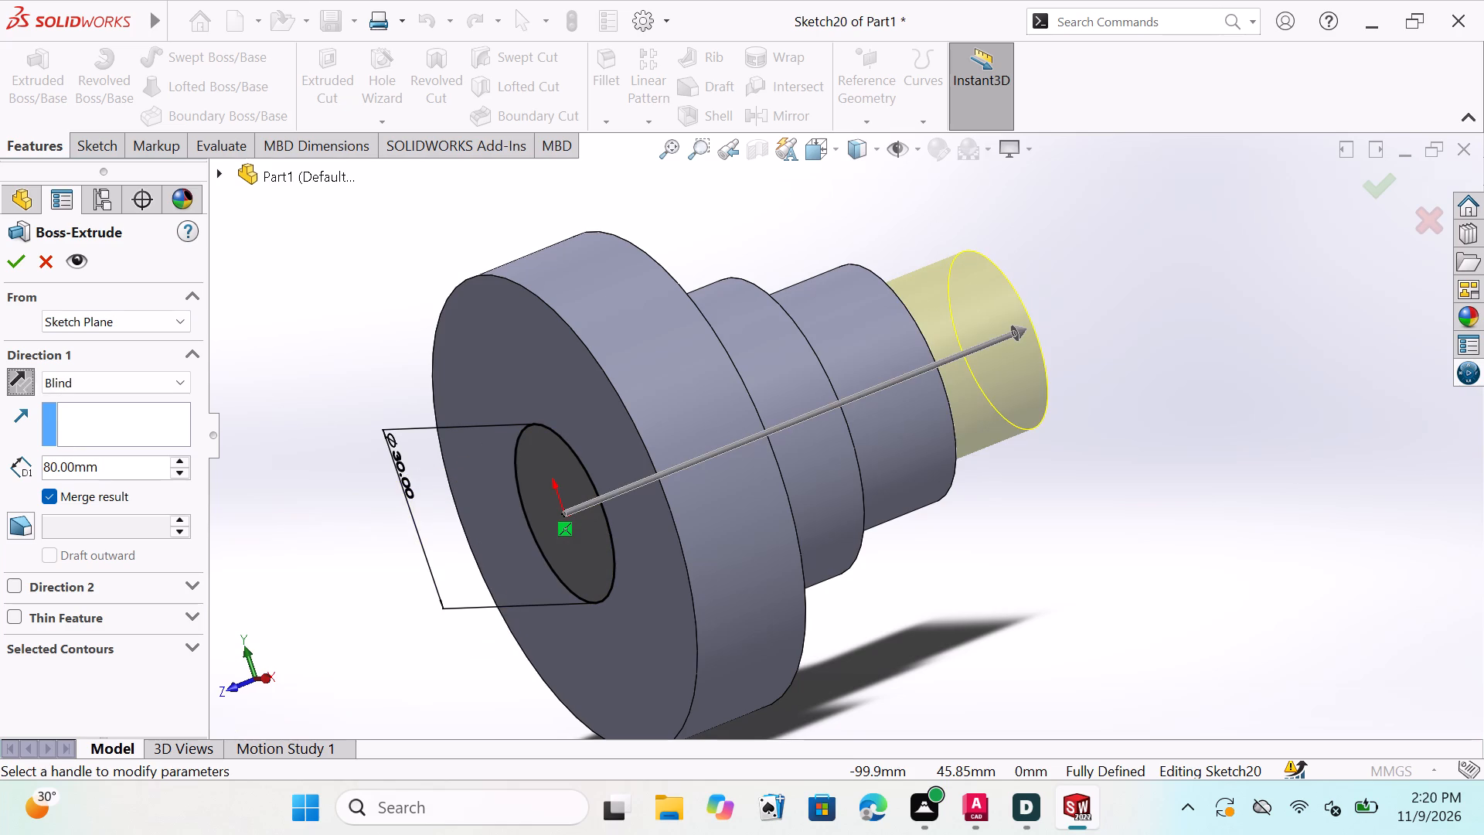
click(16, 257)
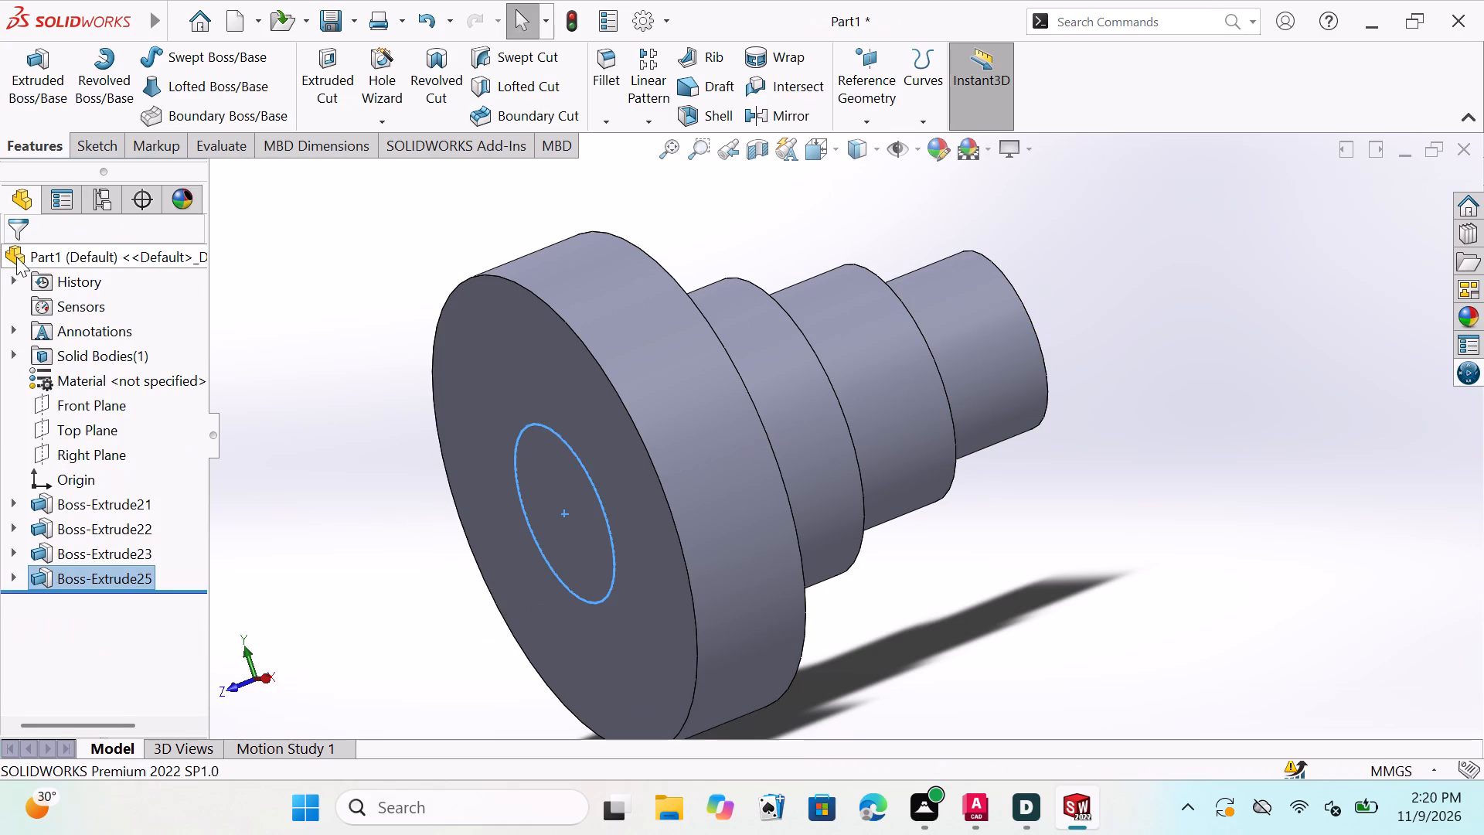
key(Escape)
key(Escape)
key(Escape)
key(Escape)
key(Escape)
key(Escape)
key(Escape)
key(Escape)
key(Escape)
key(Escape)
key(Escape)
key(Escape)
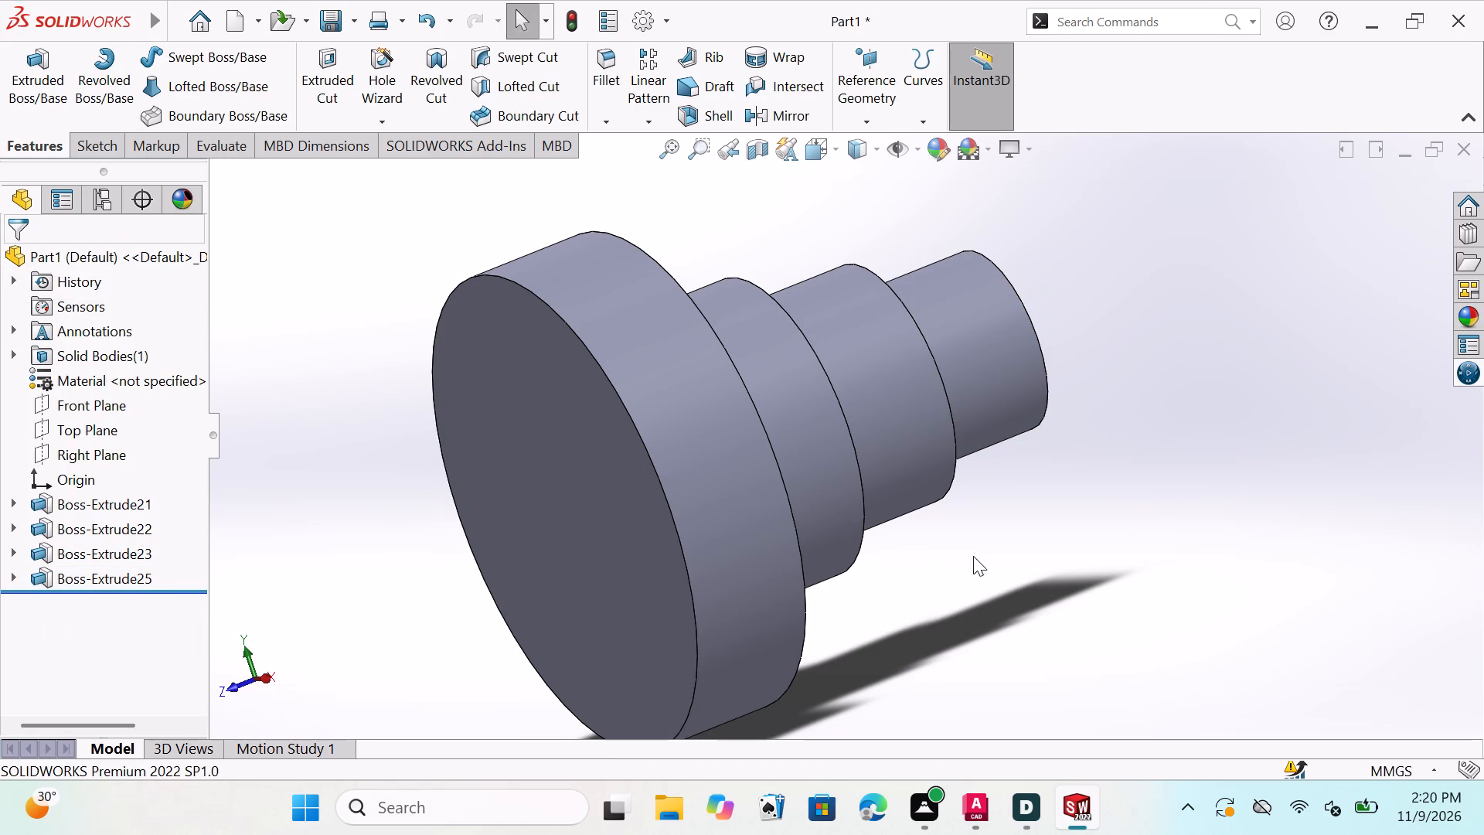
Sketch a circle about 44 mm in diameter, centred on the origin, on the disc's front face.
middle_drag(1025, 560, 1064, 509)
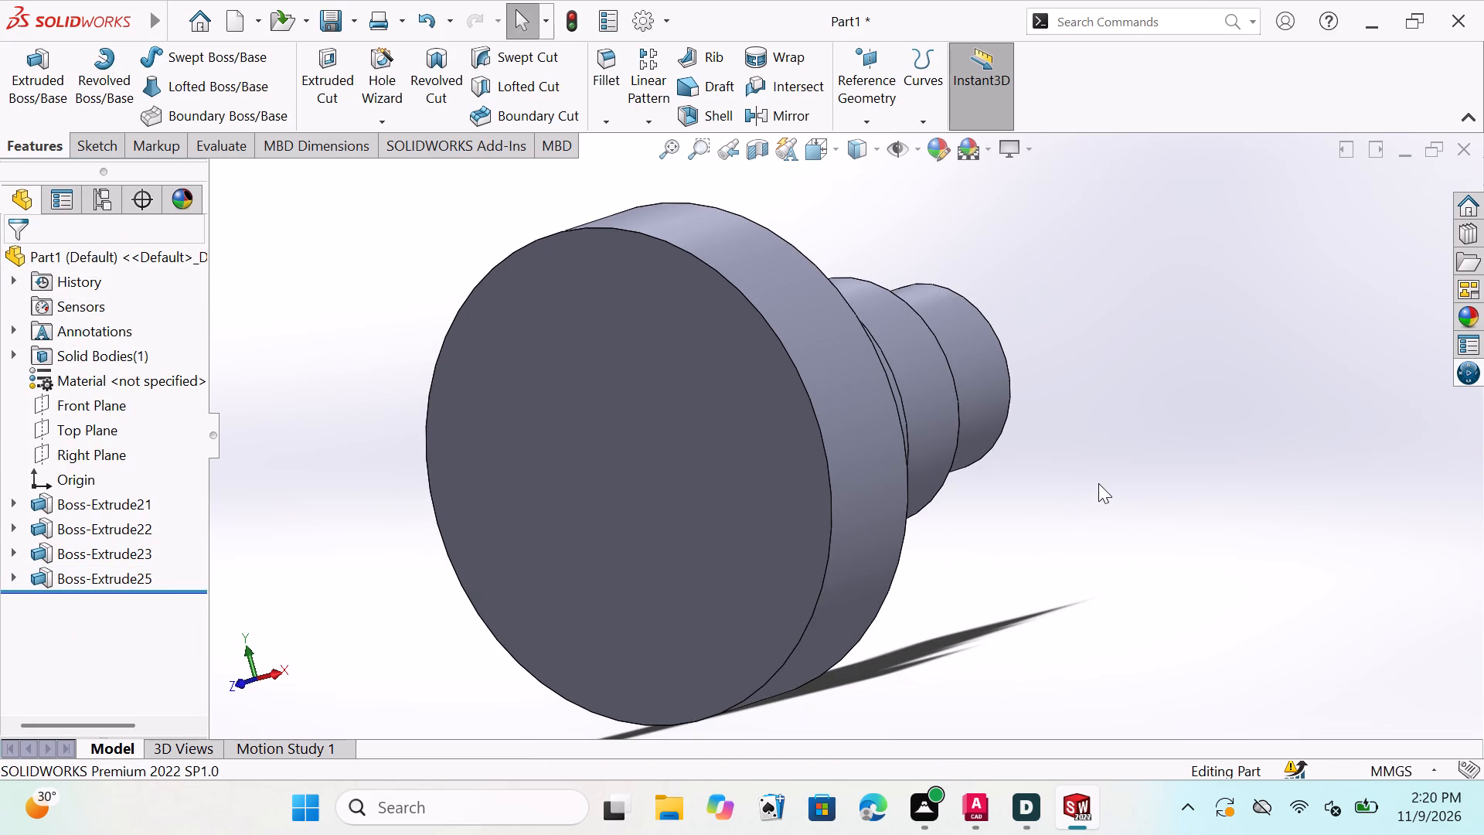
middle_drag(1106, 482, 1165, 453)
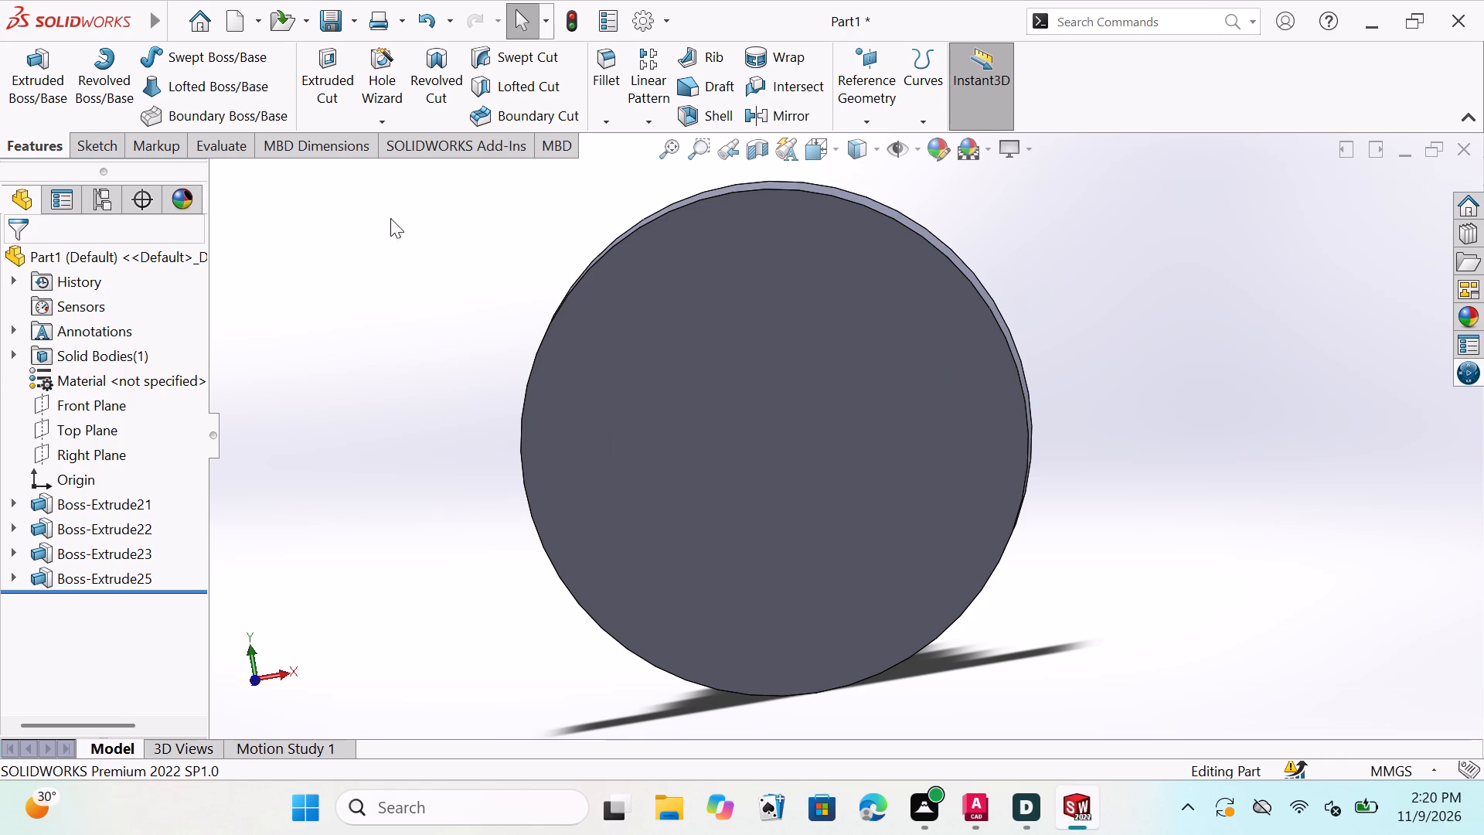
click(107, 142)
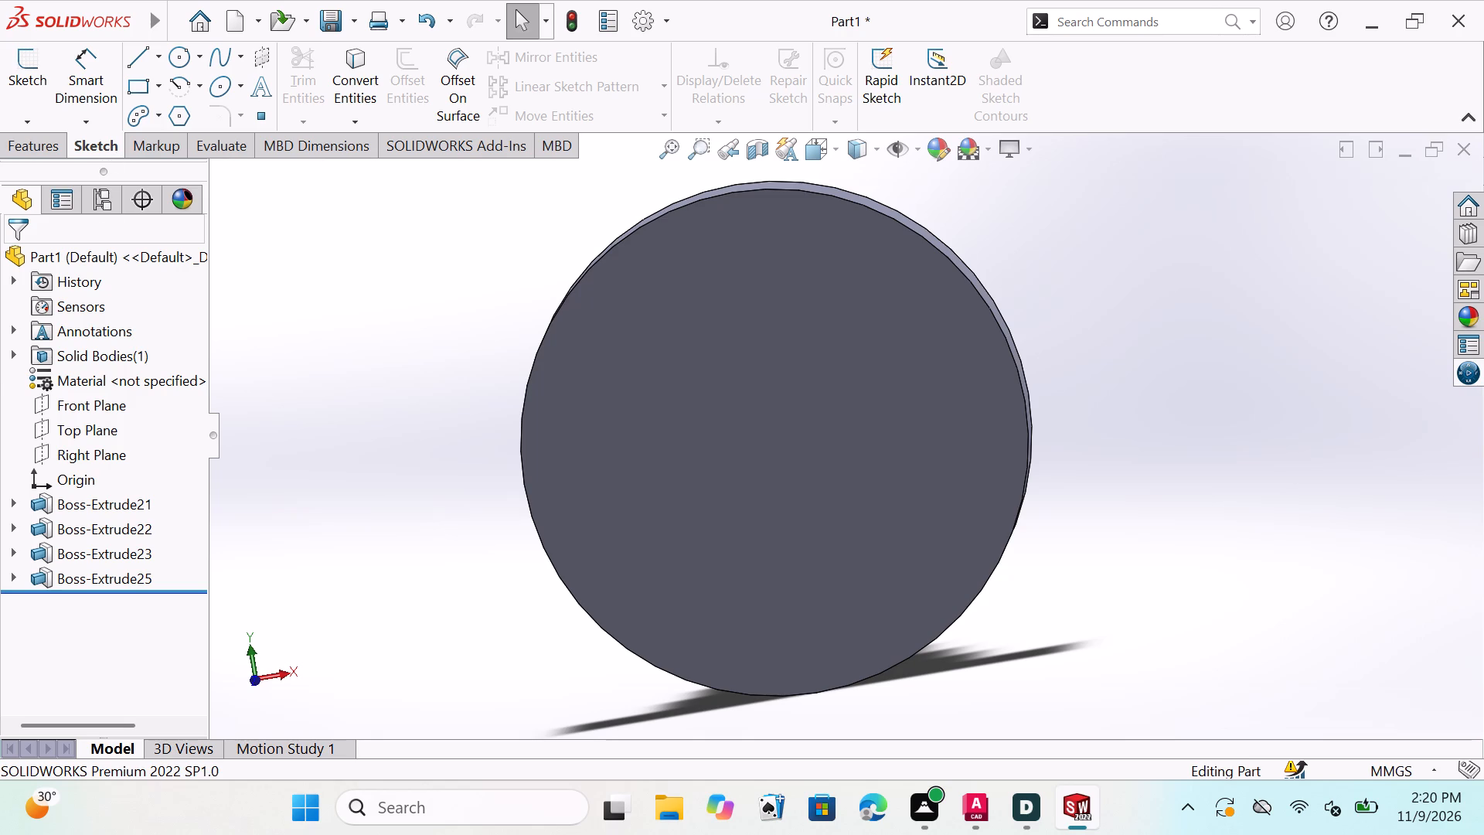
click(182, 59)
click(863, 393)
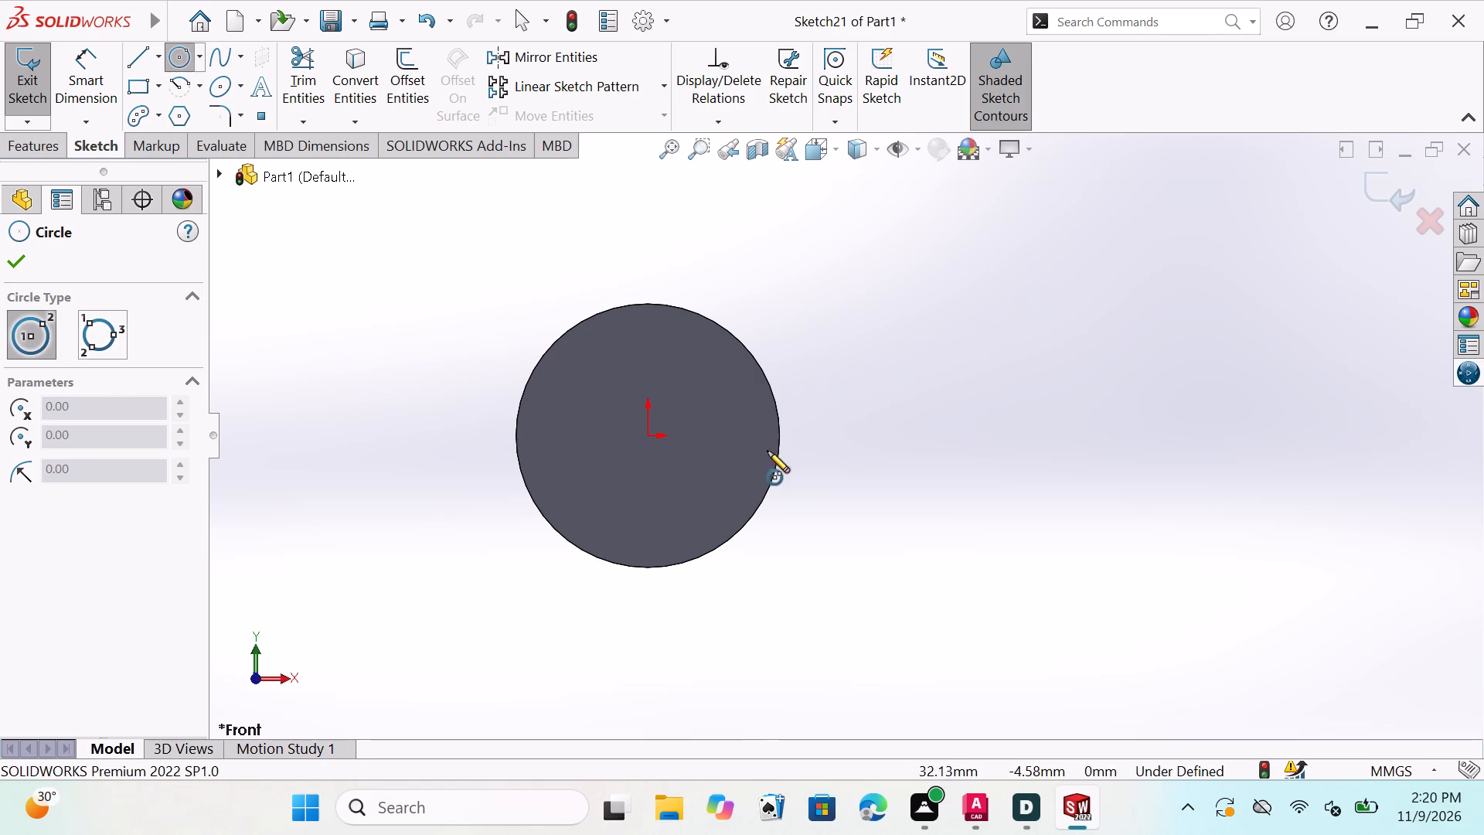
middle_drag(893, 457, 879, 483)
middle_drag(873, 492, 772, 513)
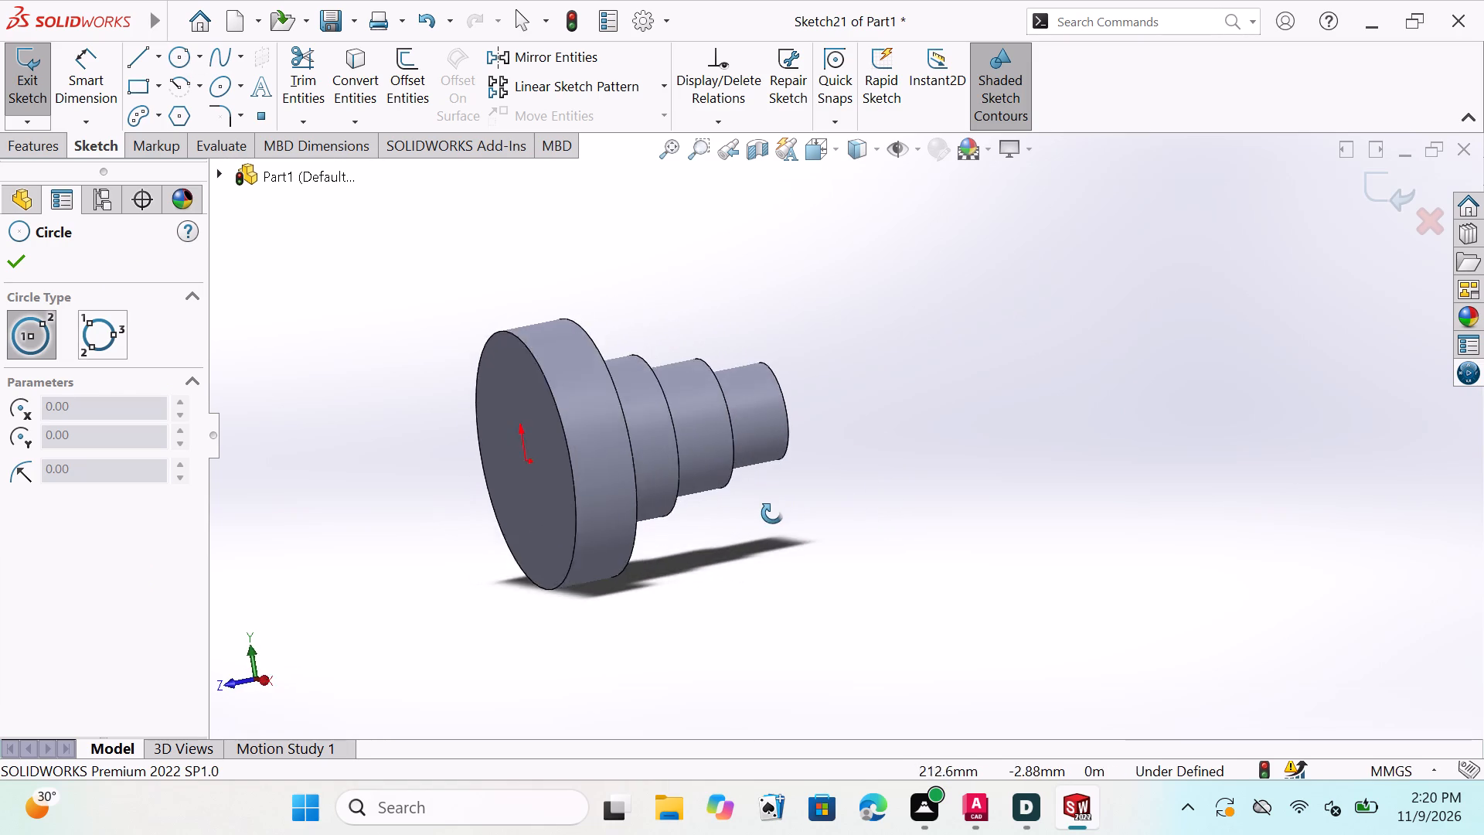
middle_drag(772, 513, 742, 515)
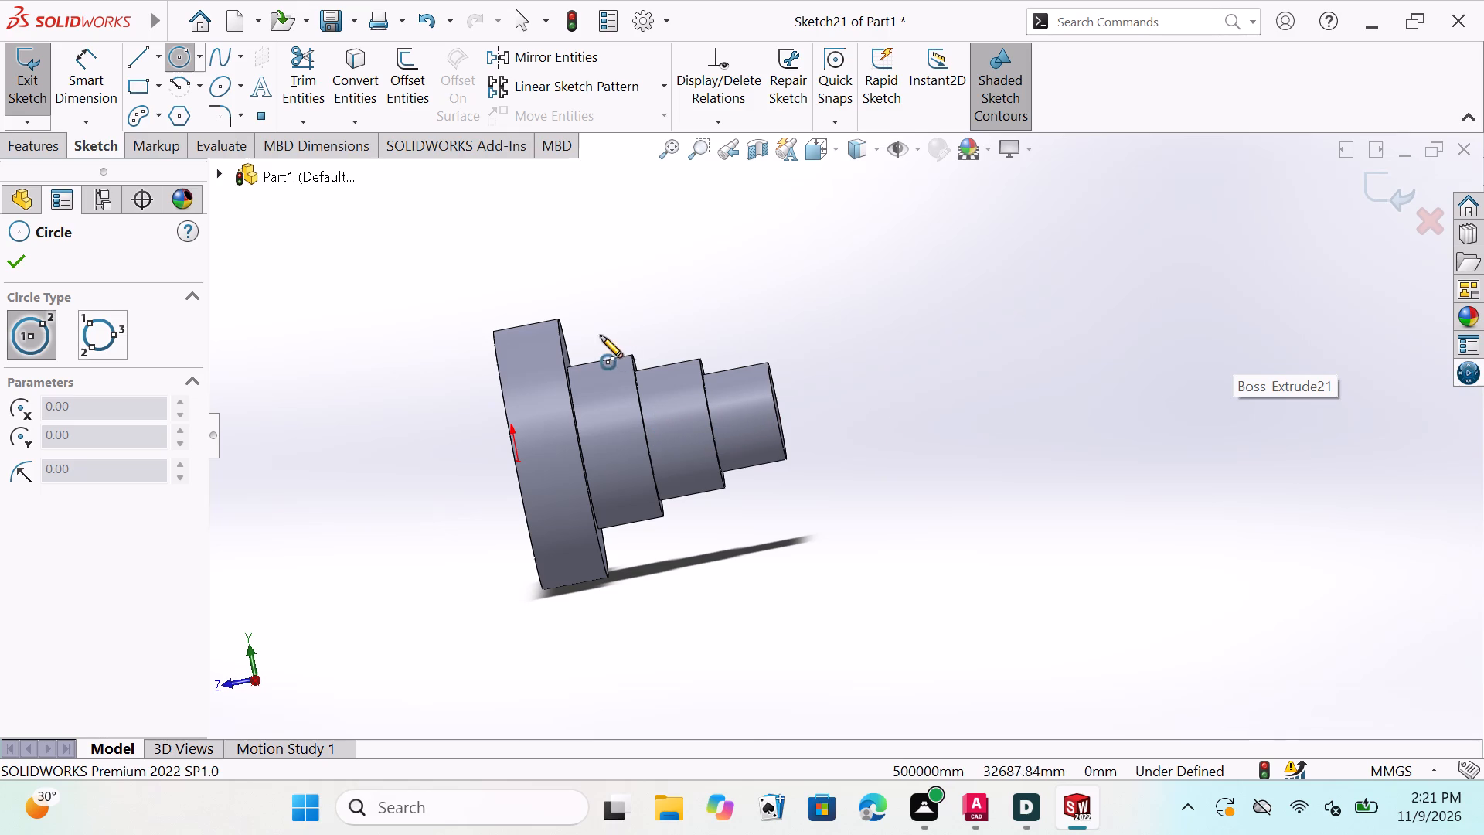
click(19, 262)
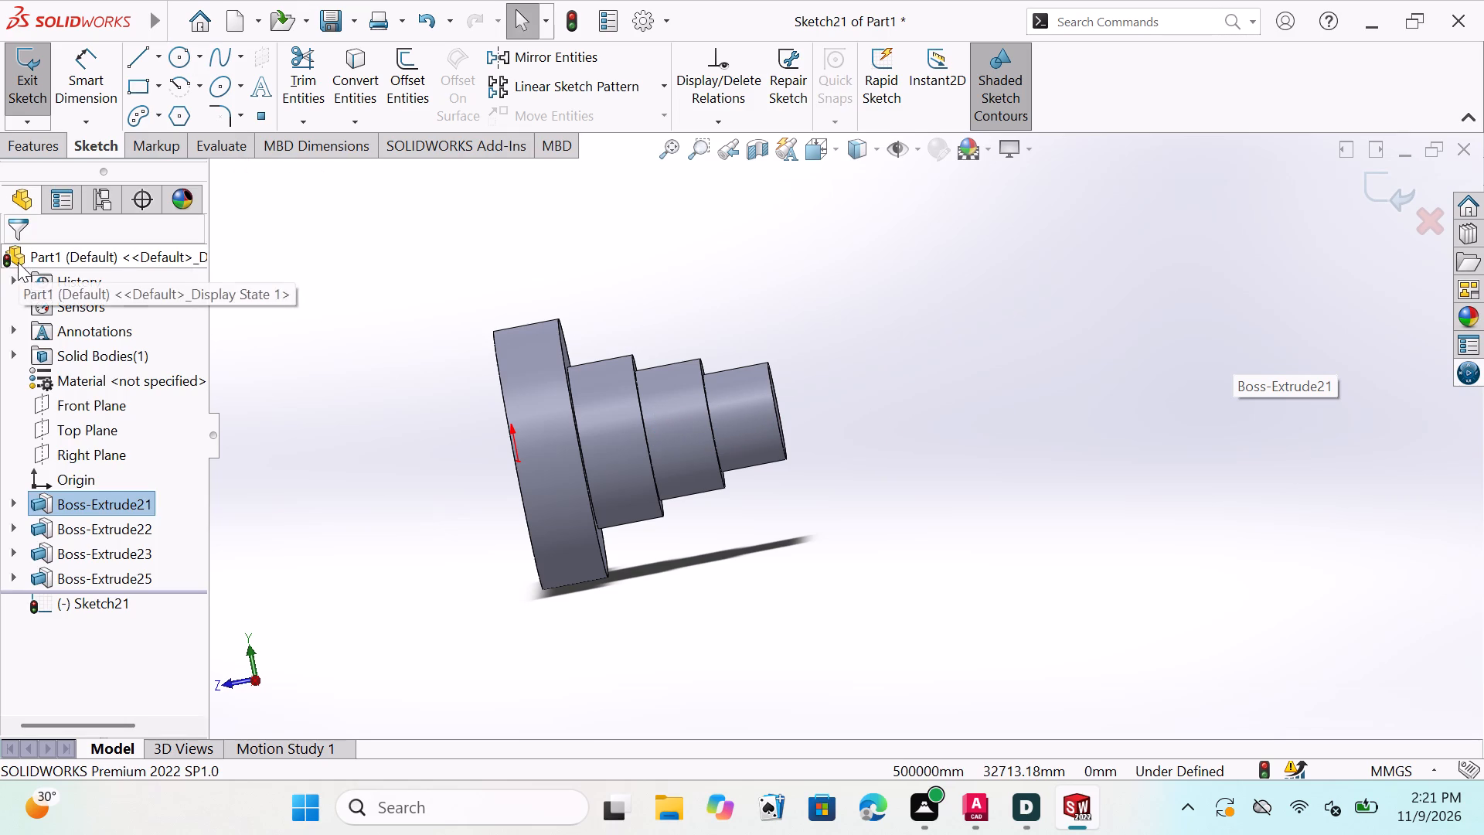
click(124, 407)
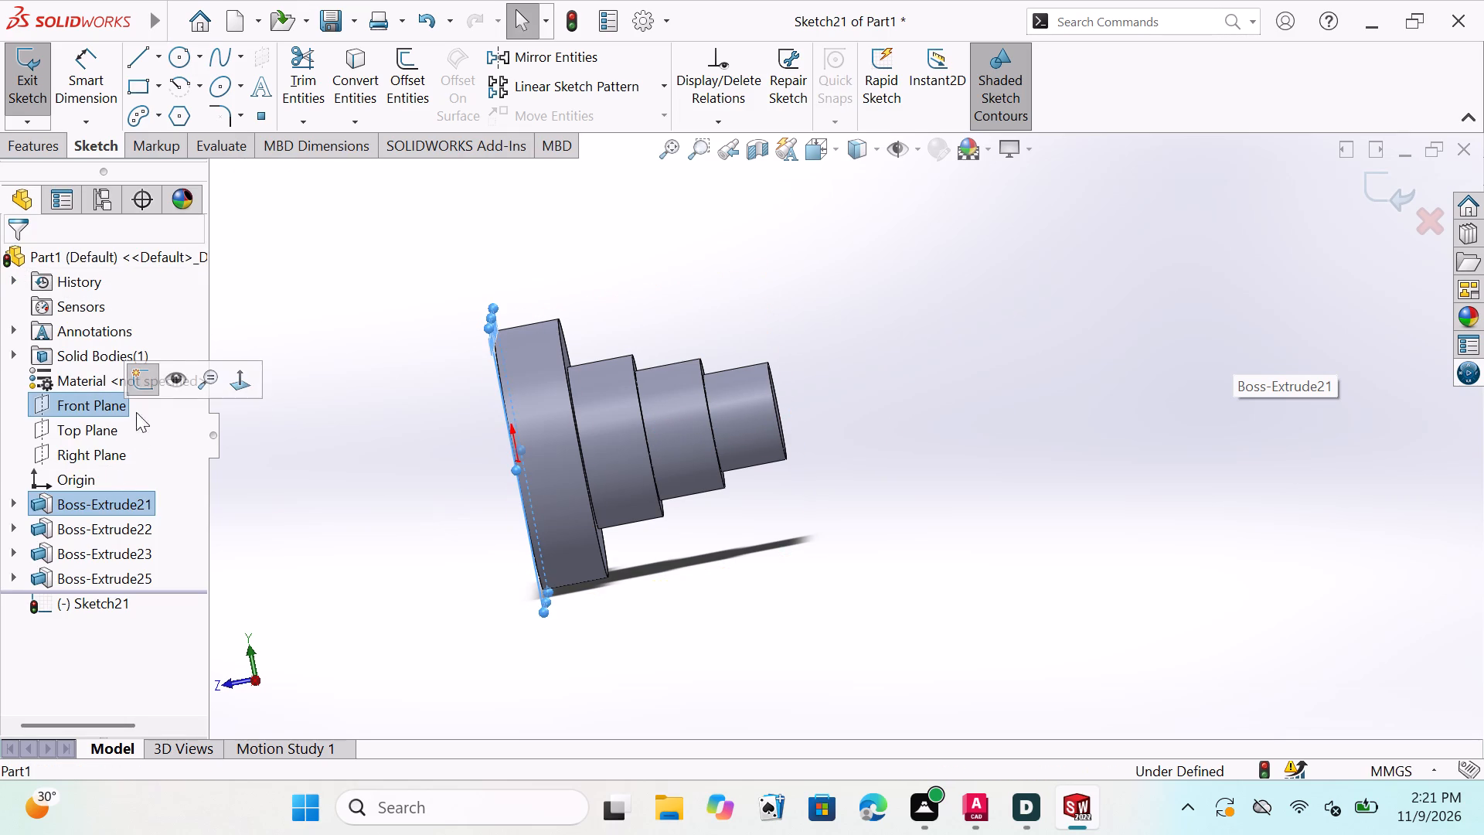
click(231, 383)
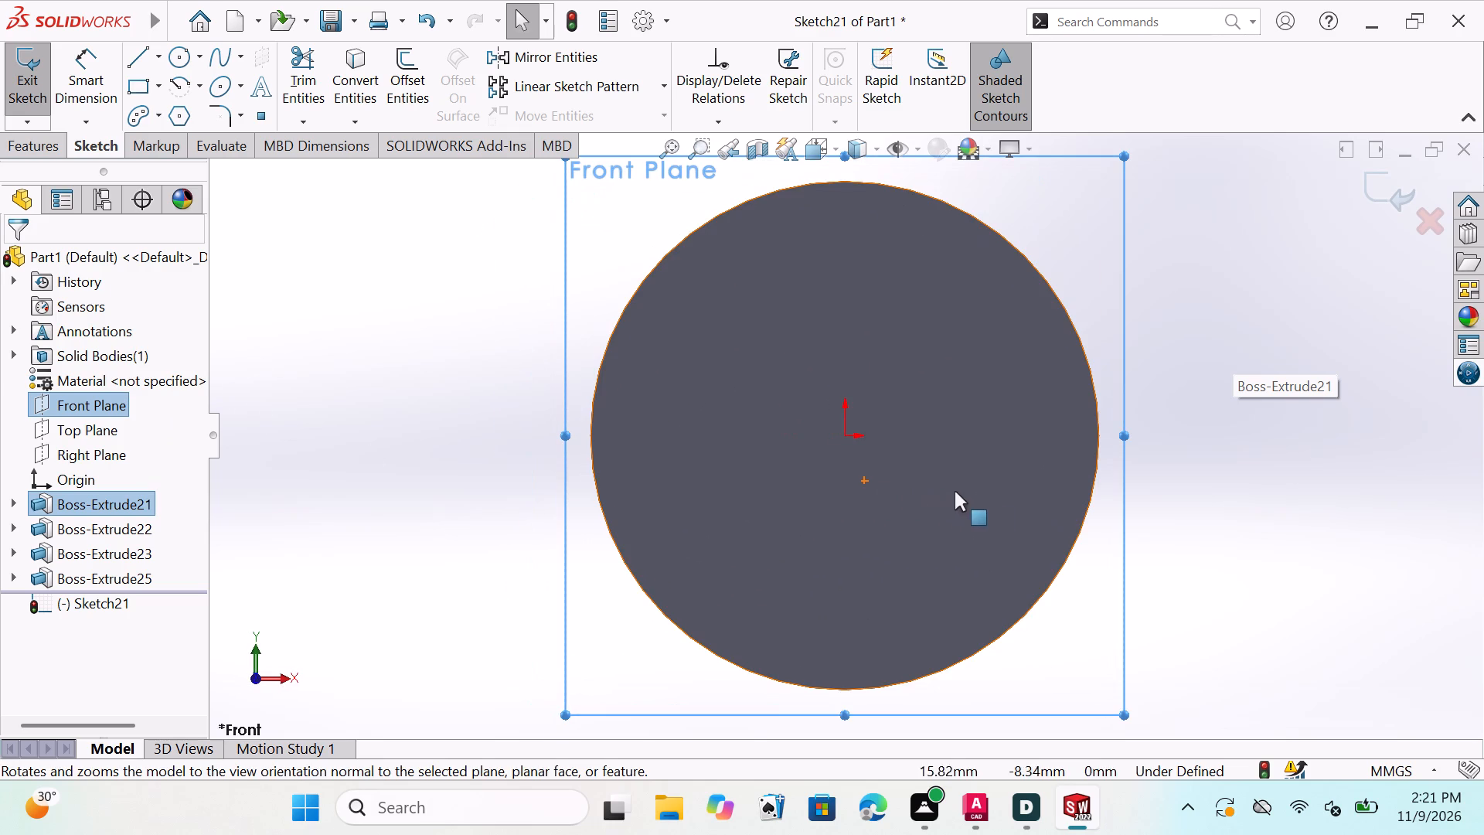
scroll(1059, 506, down, 1)
scroll(1059, 506, up, 3)
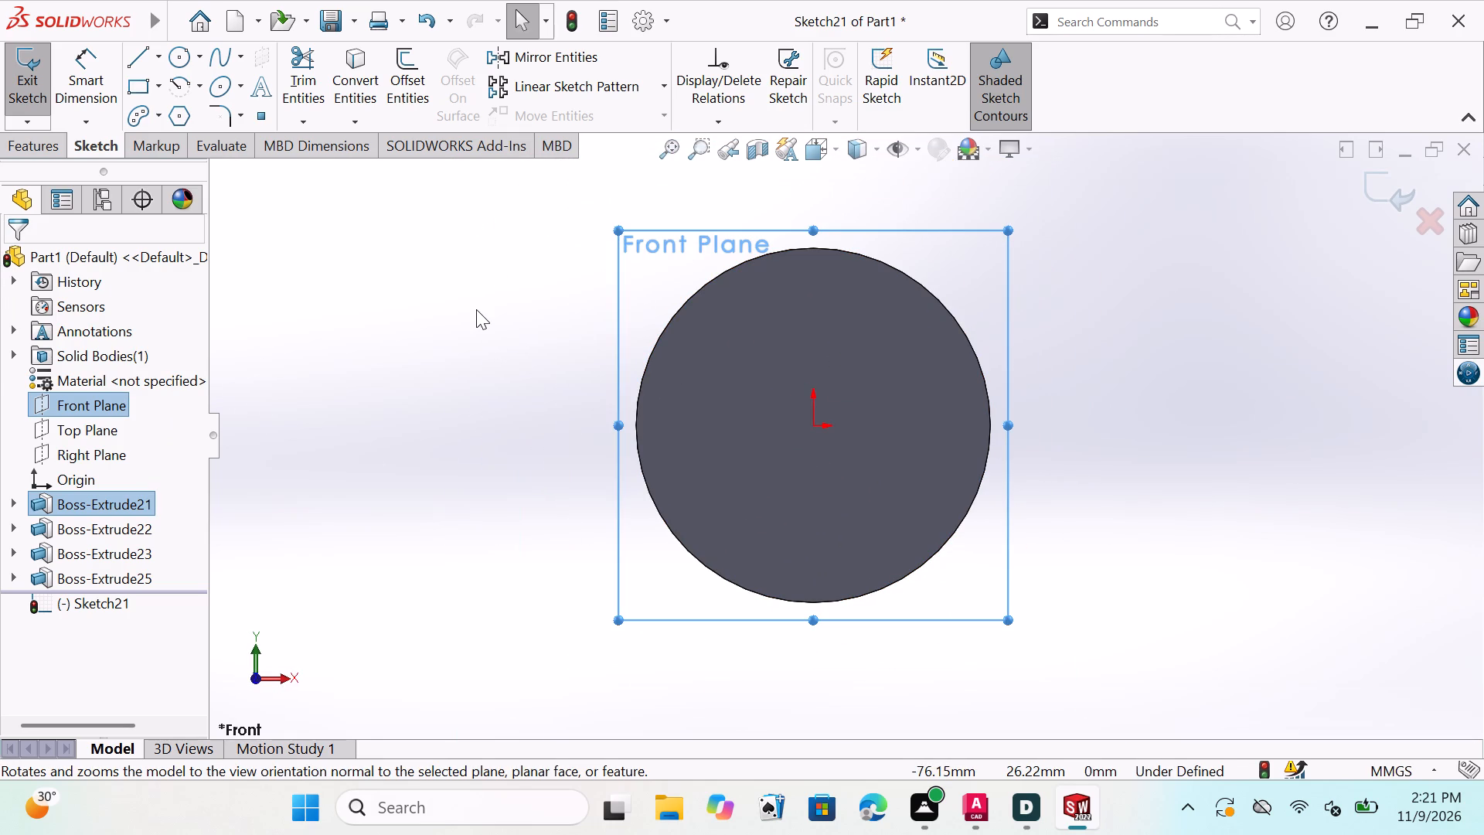
key(Escape)
key(Escape)
key(Escape)
key(Escape)
key(Escape)
key(Escape)
key(Escape)
key(Escape)
key(Escape)
key(Escape)
key(Escape)
key(Escape)
key(Escape)
key(Escape)
key(Escape)
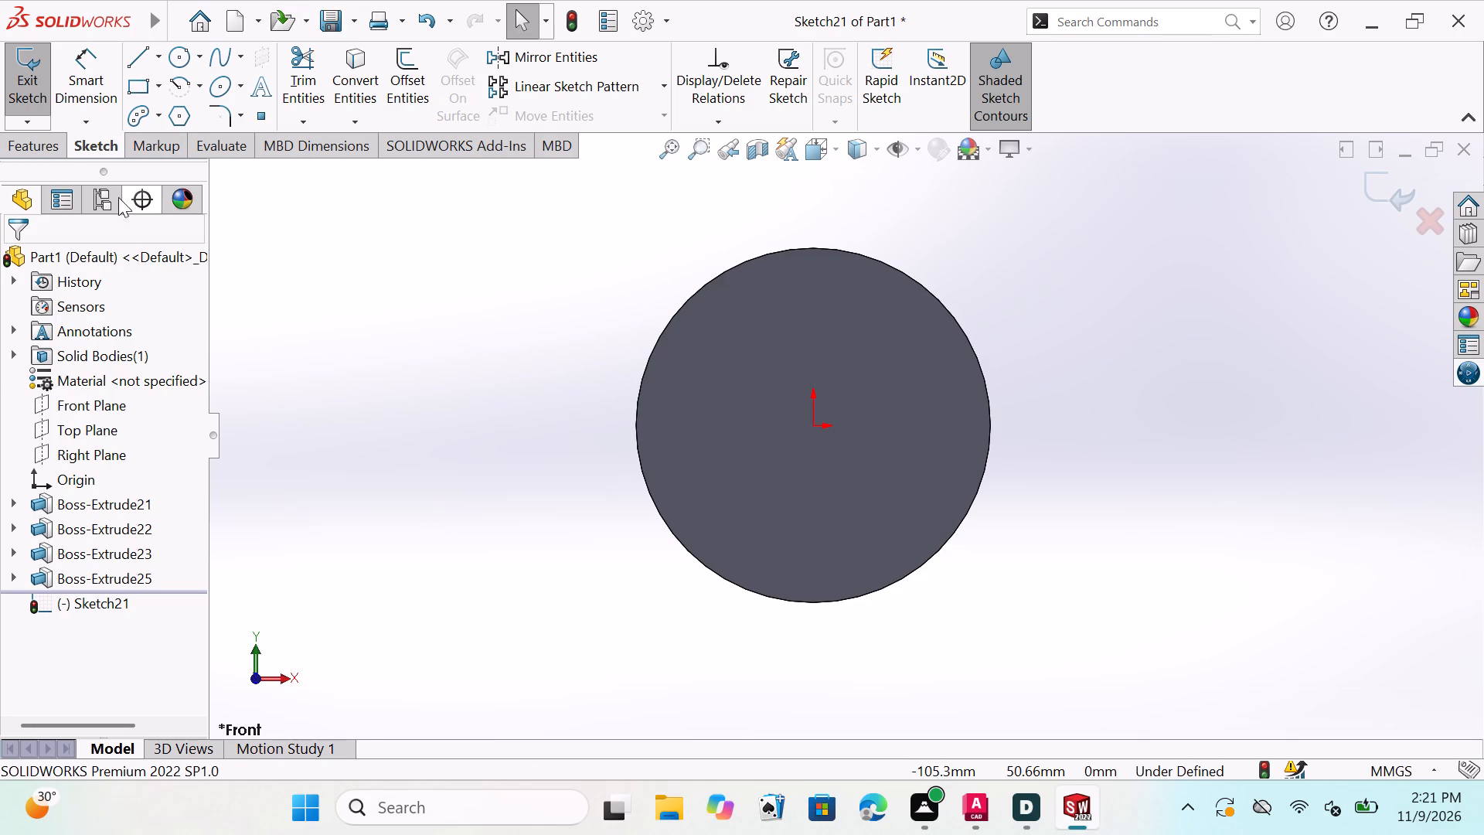
click(181, 53)
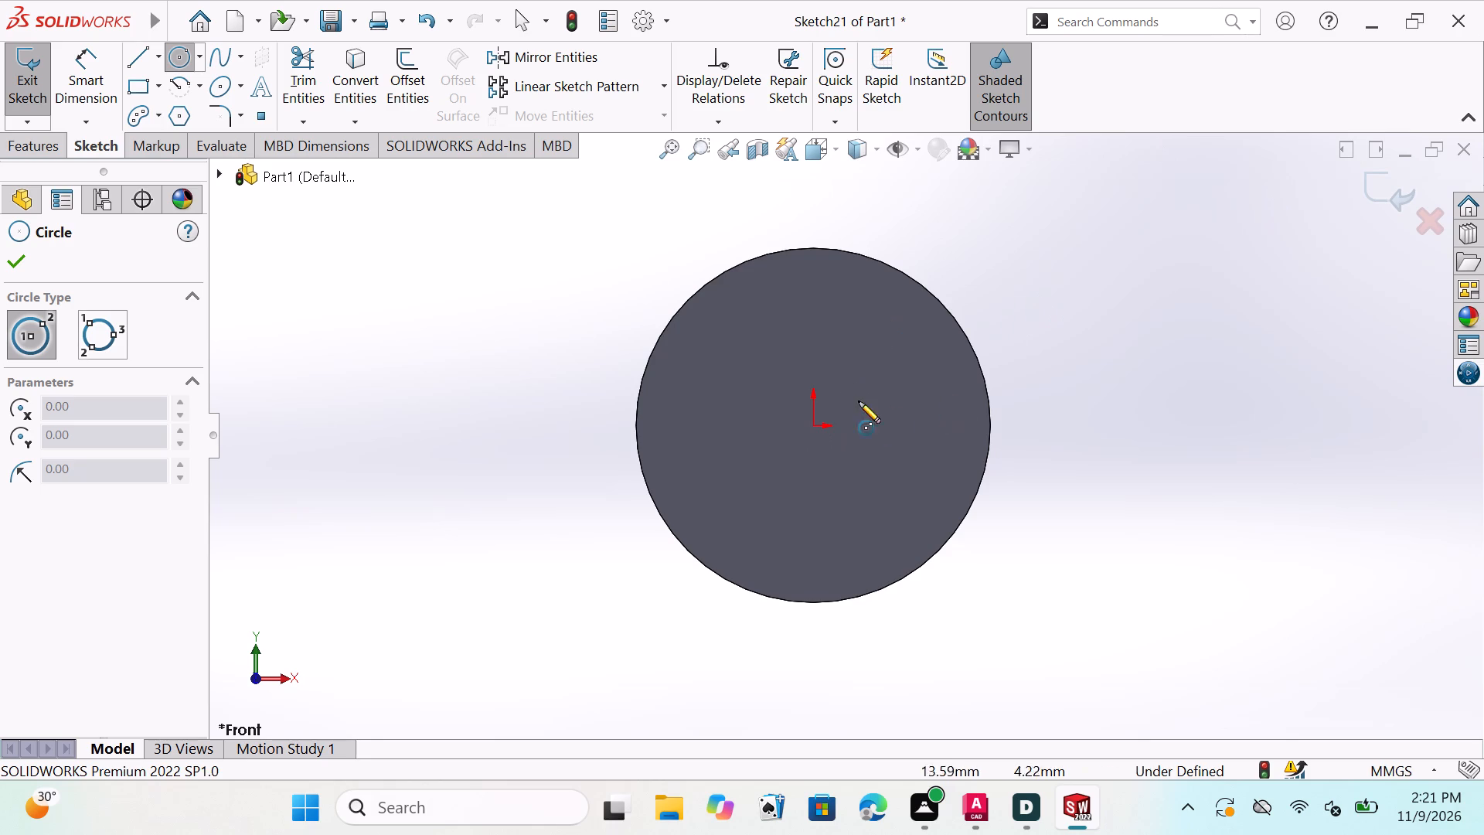
scroll(825, 408, down, 1)
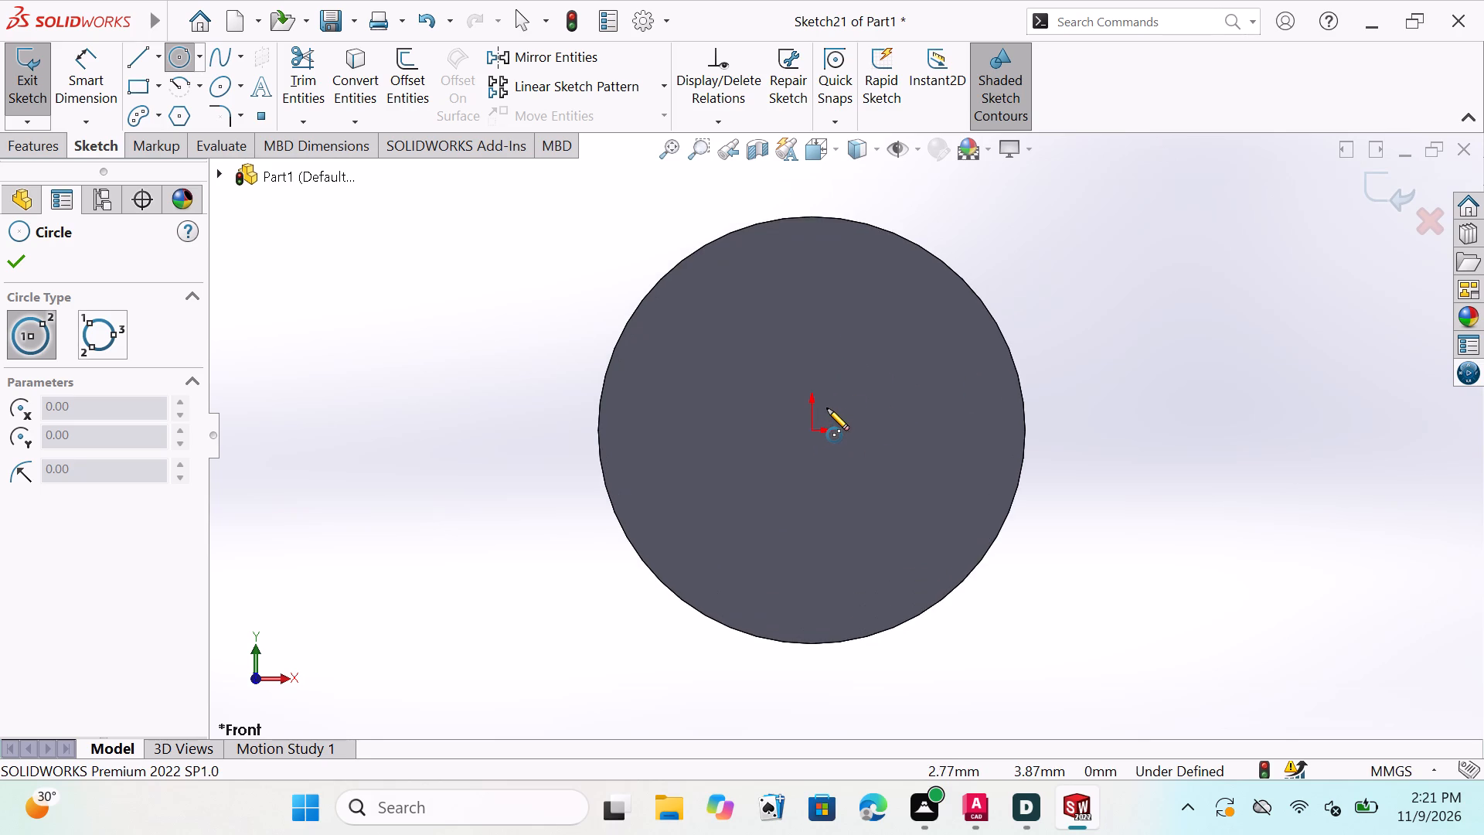
scroll(827, 408, down, 1)
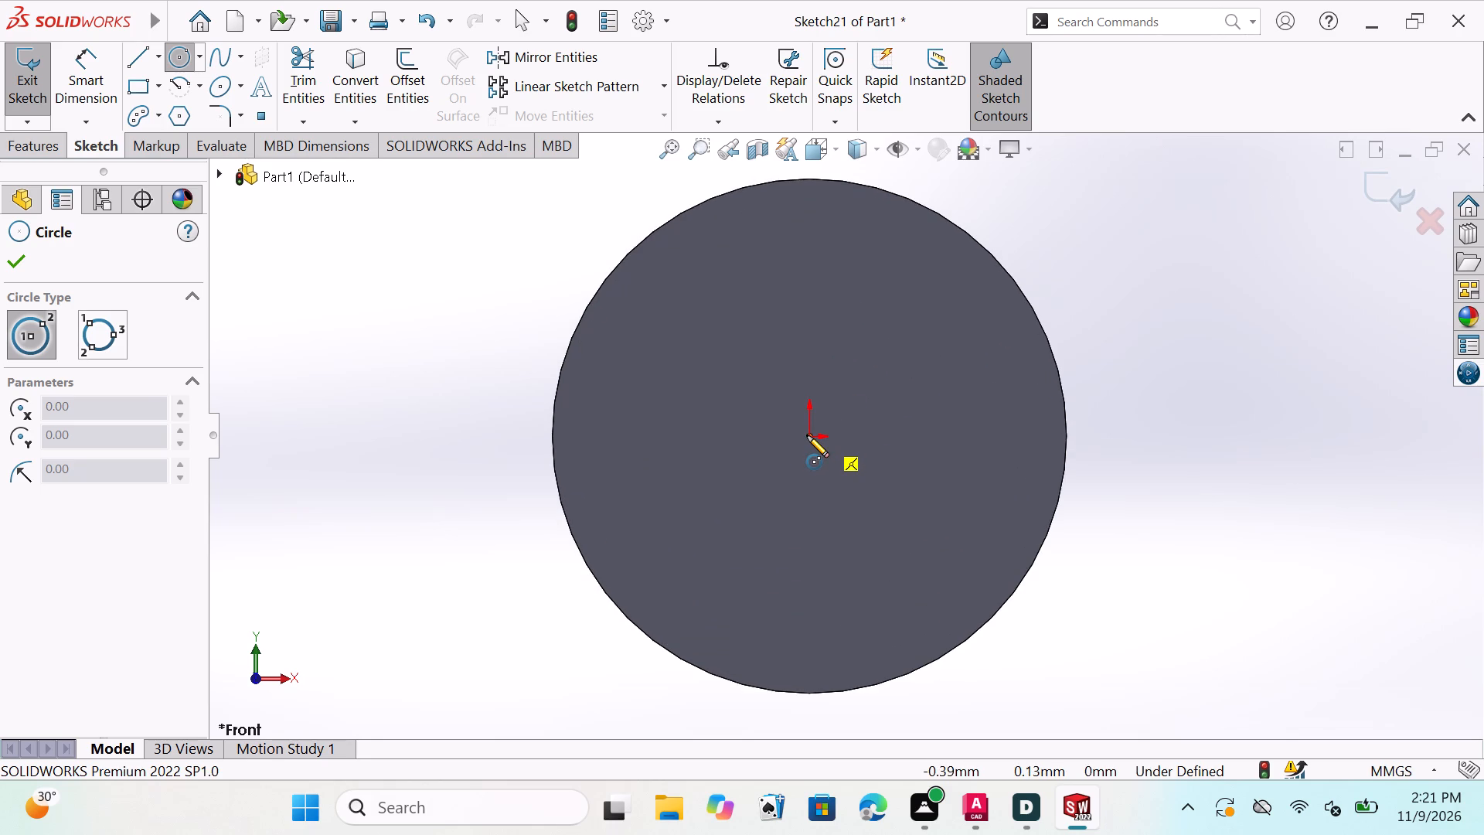
click(807, 435)
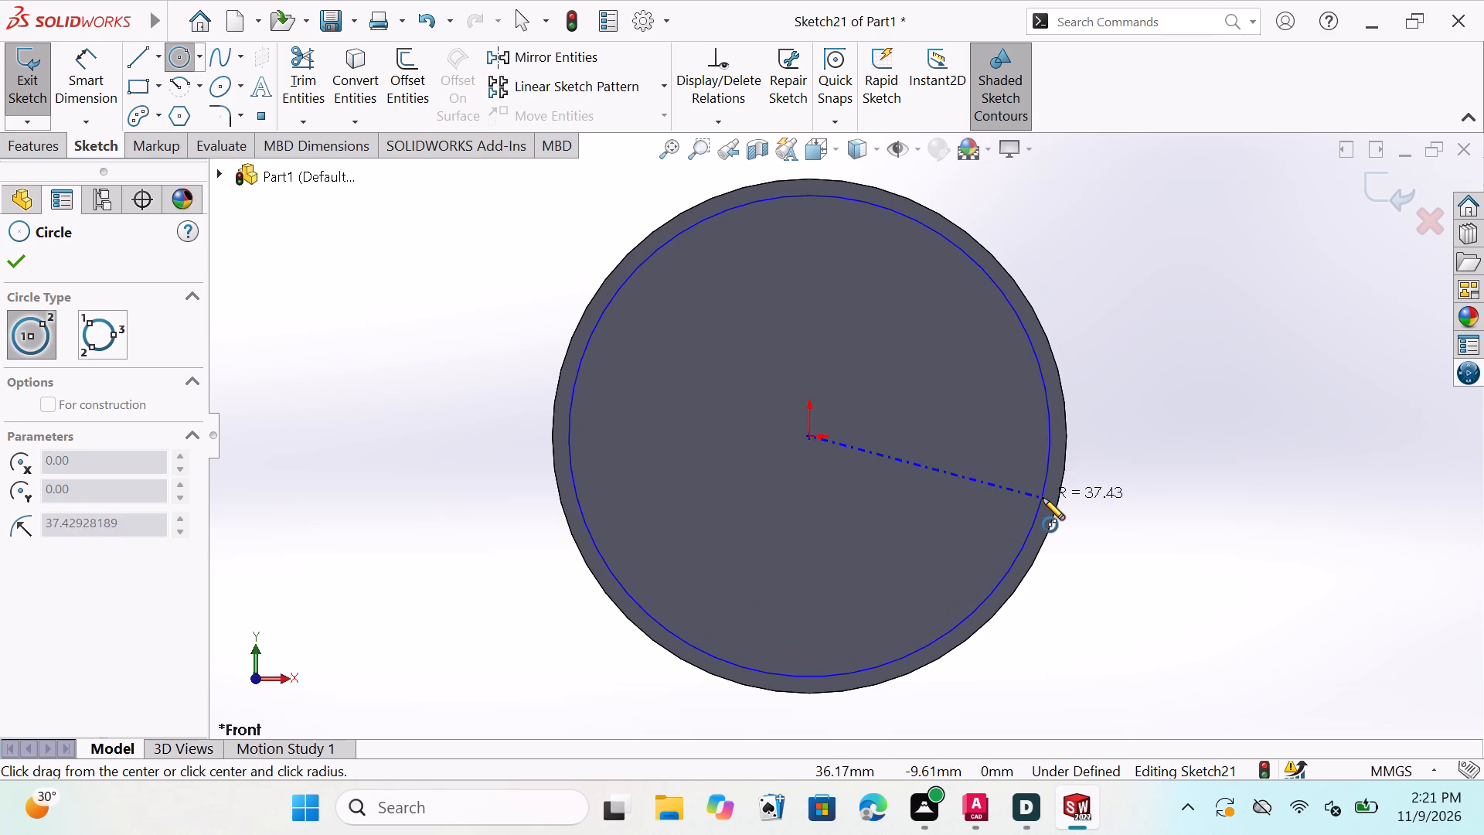
click(951, 452)
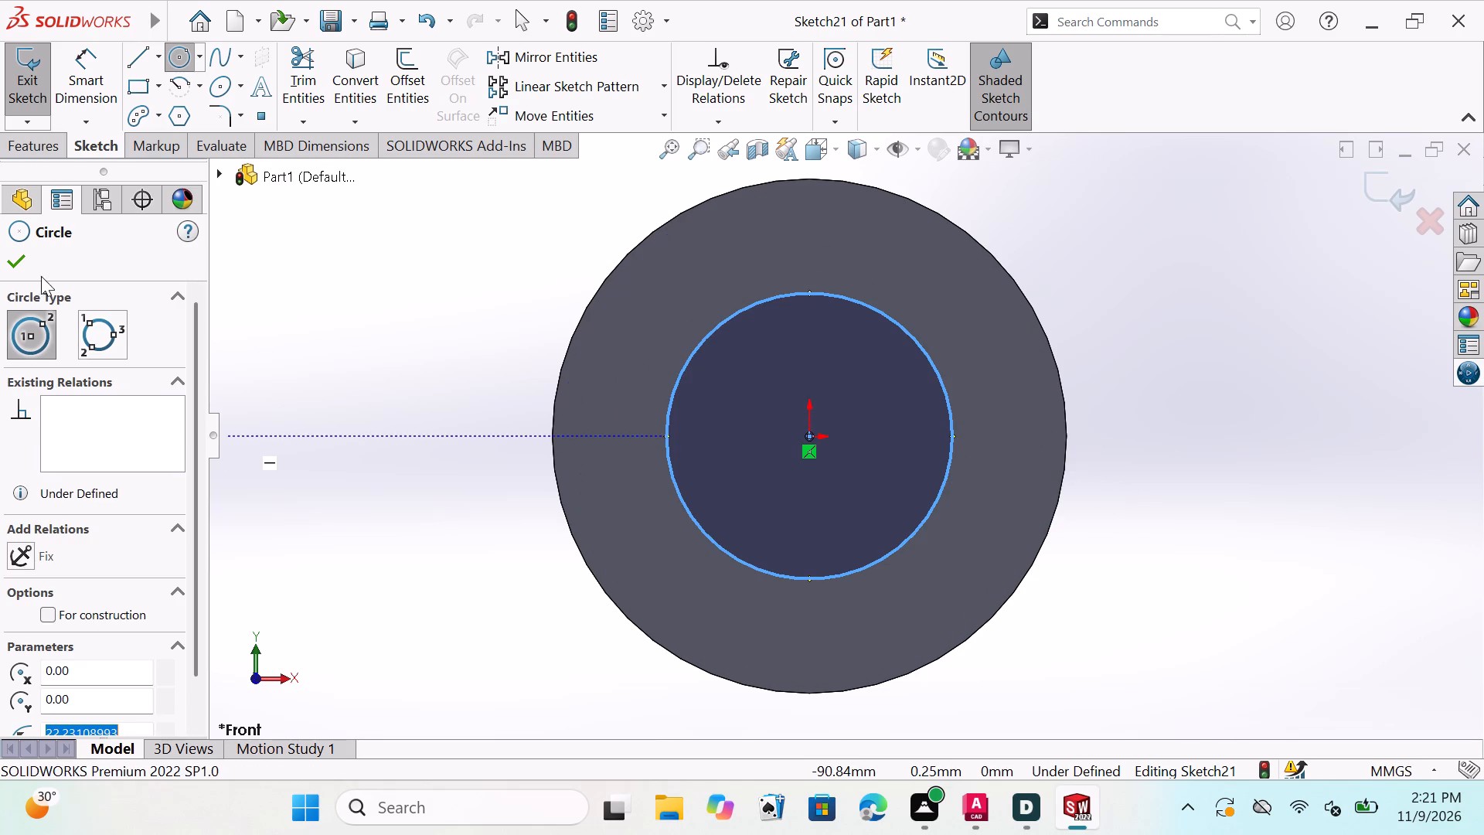
click(7, 257)
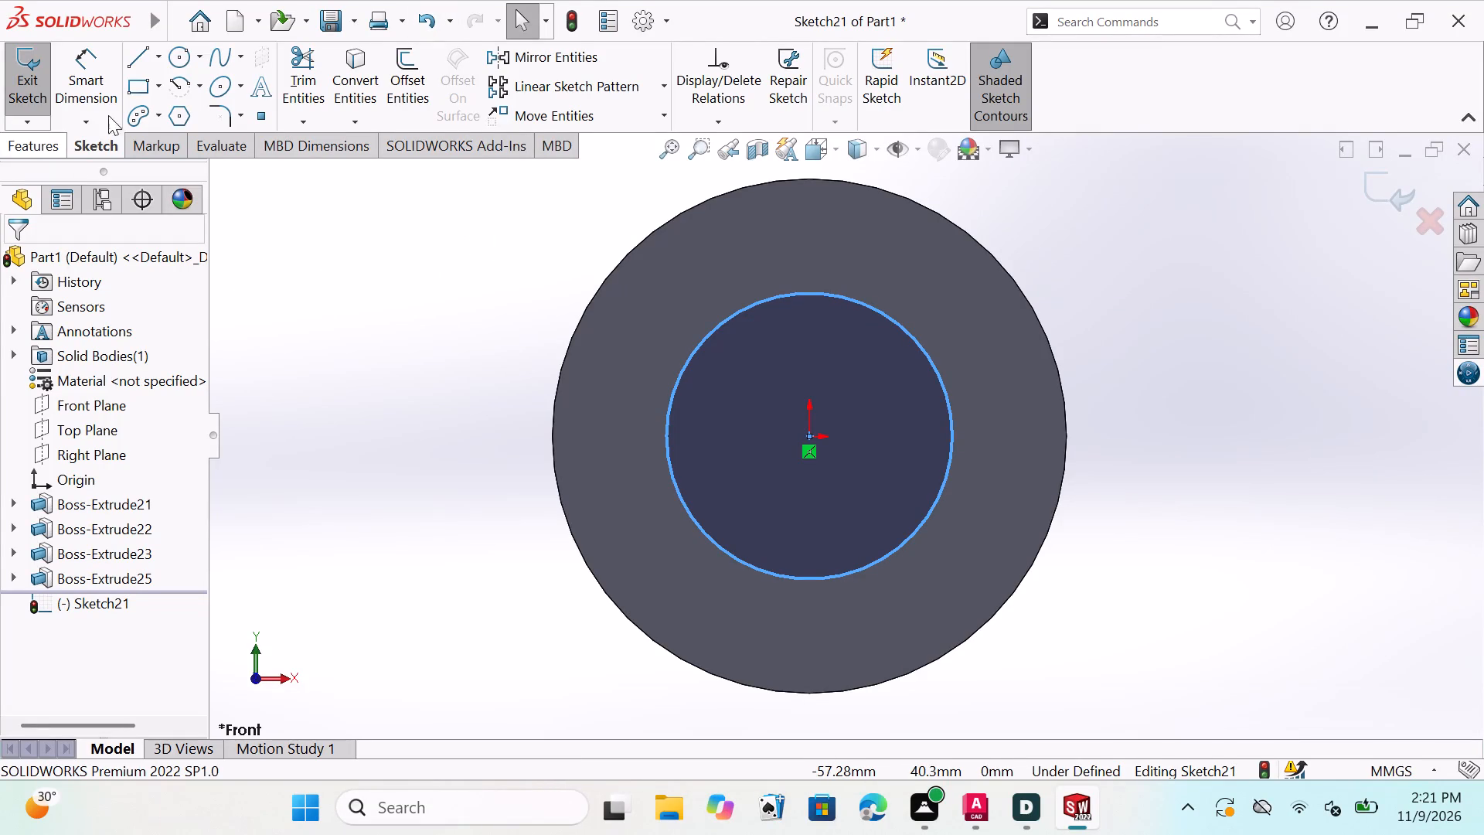
Dimension the origin-centred circle on the disc's front face with a diameter of 20 mm.
click(102, 67)
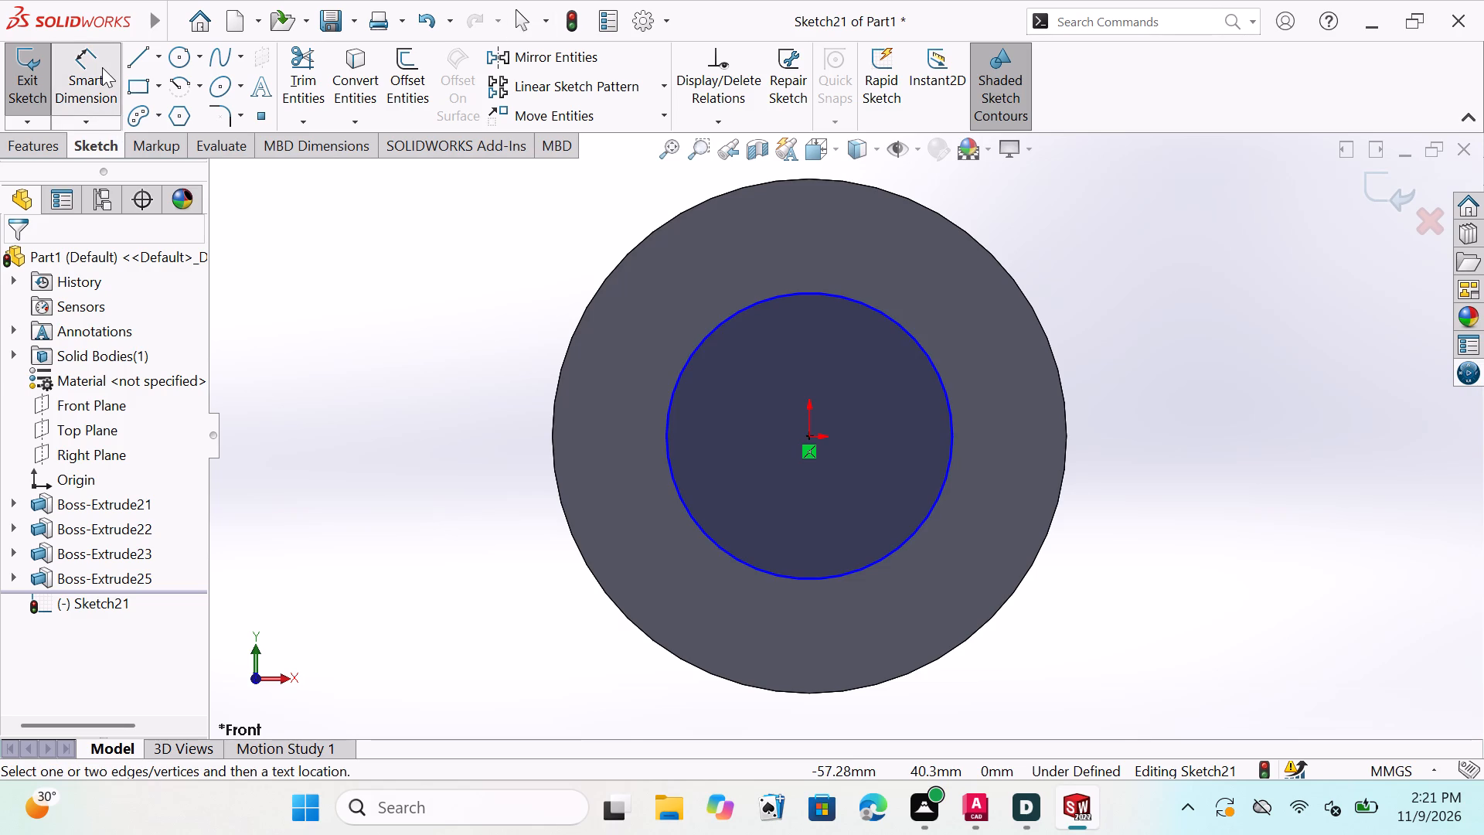
click(780, 295)
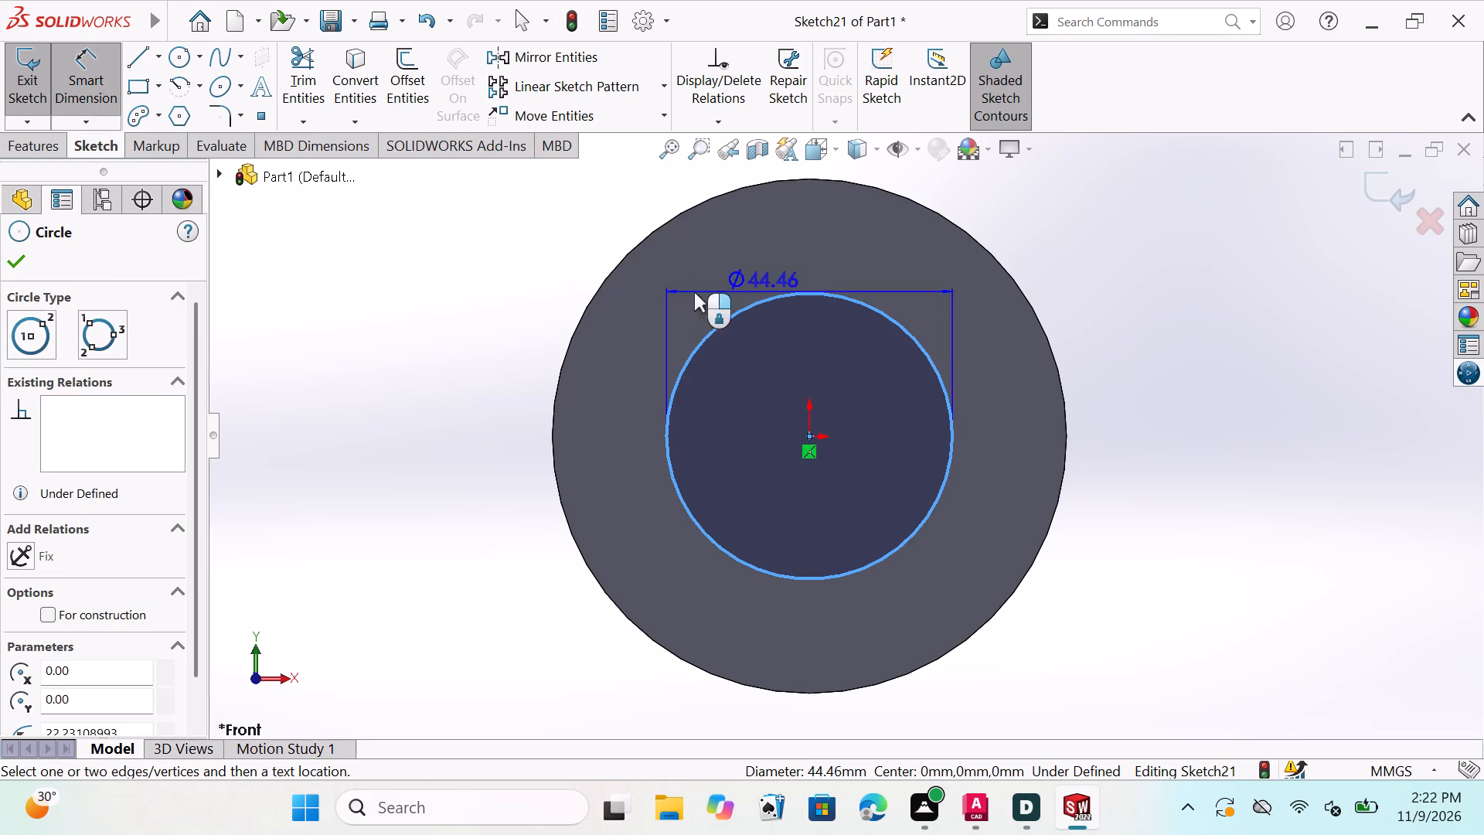
click(477, 294)
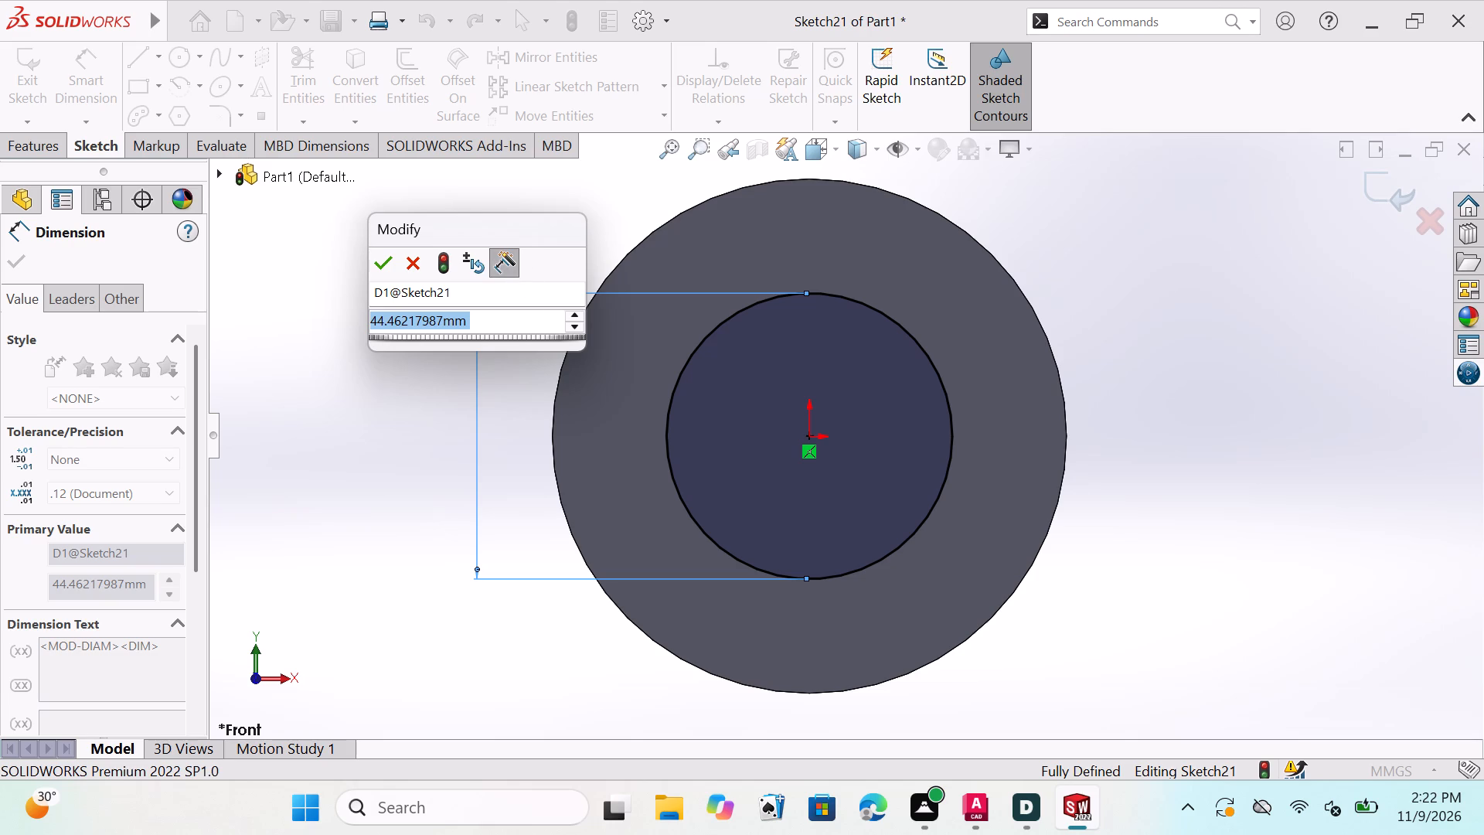
click(497, 319)
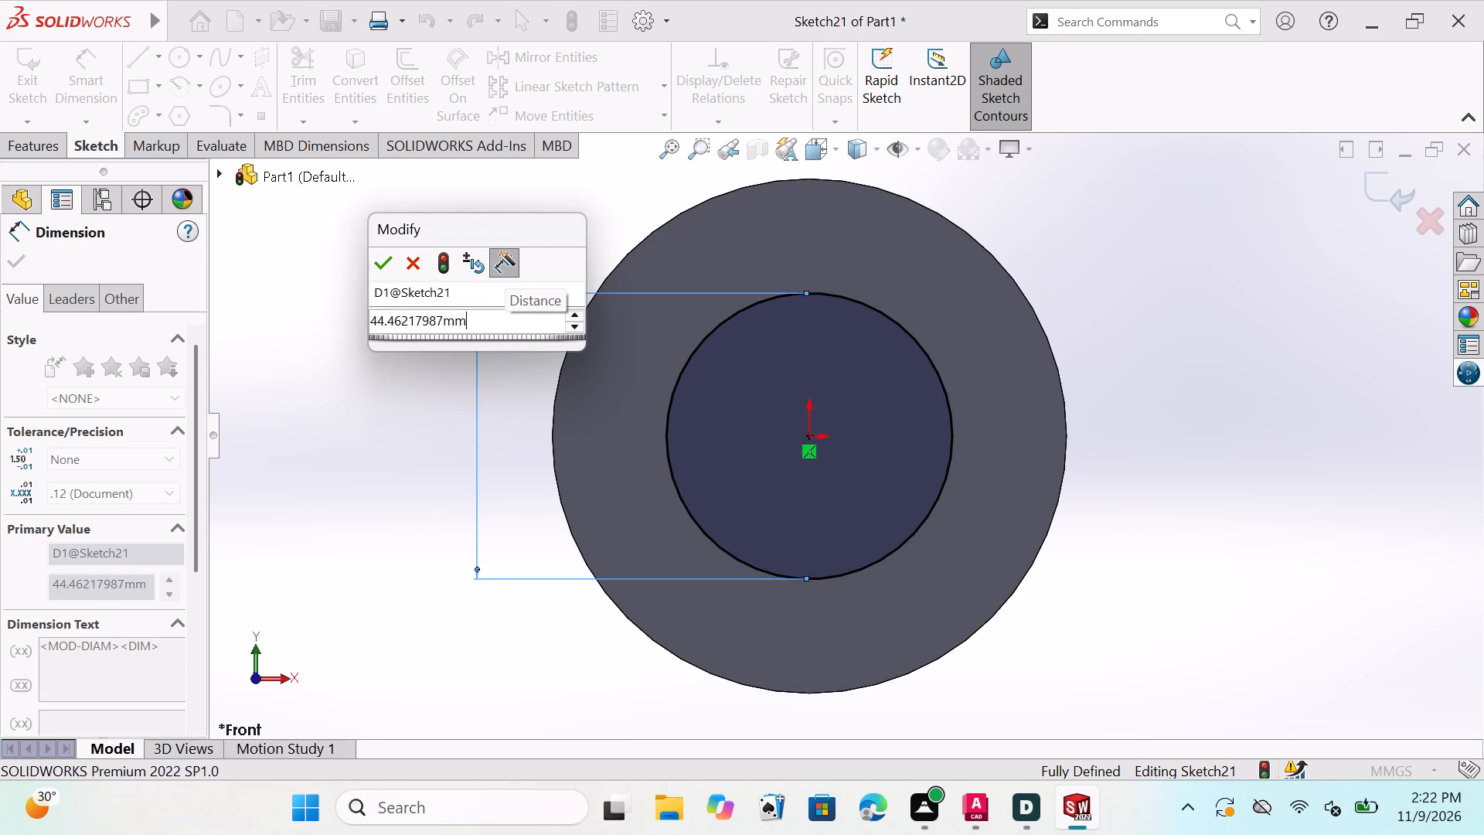
key(BackSpace)
key(BackSpace)
key(BackSpace)
key(BackSpace)
key(BackSpace)
key(BackSpace)
key(BackSpace)
key(BackSpace)
key(BackSpace)
key(BackSpace)
key(BackSpace)
key(BackSpace)
key(BackSpace)
key(BackSpace)
key(BackSpace)
key(BackSpace)
key(BackSpace)
key(BackSpace)
key(BackSpace)
key(BackSpace)
key(o)
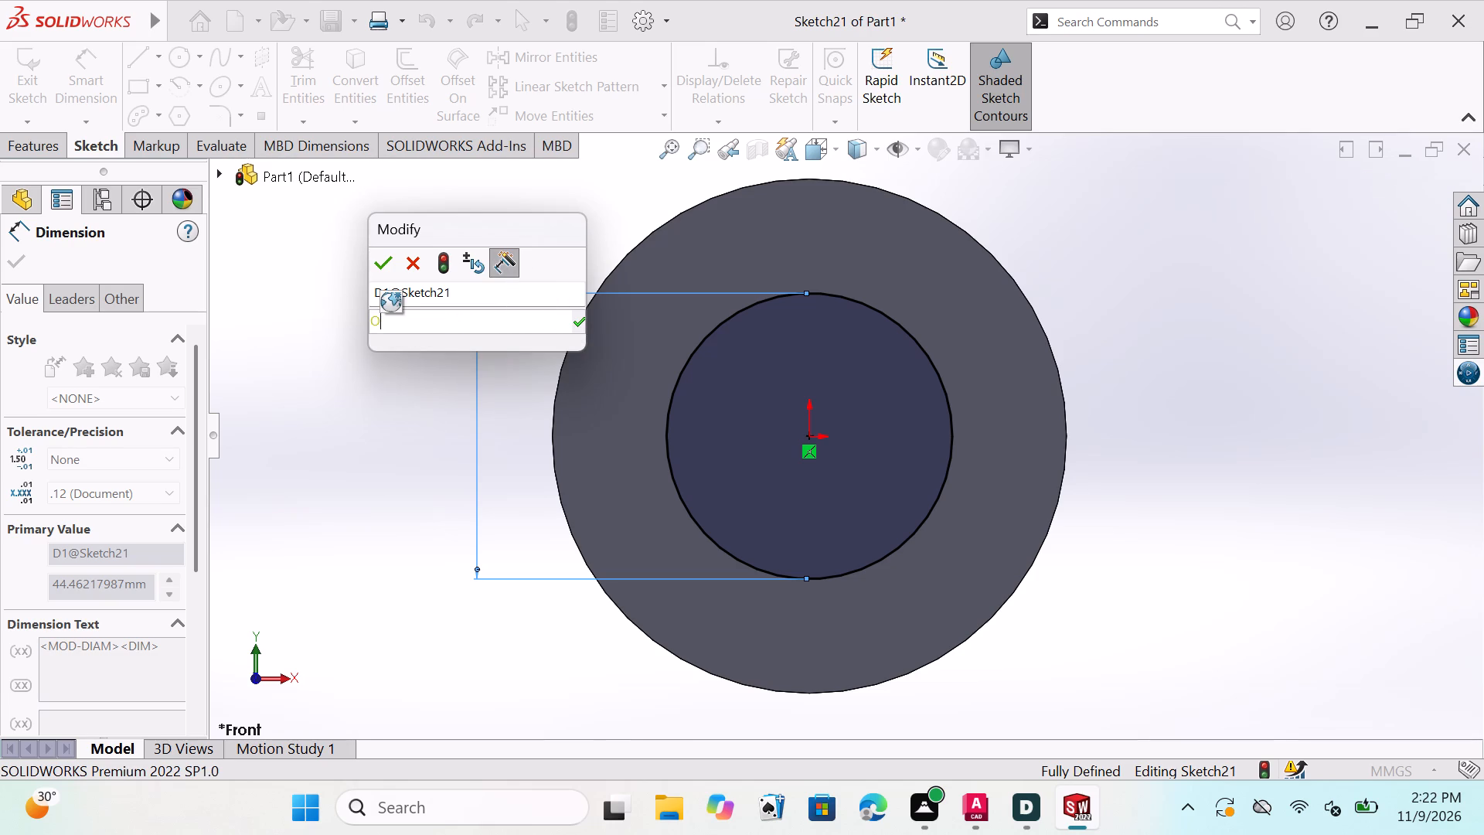
text(20)
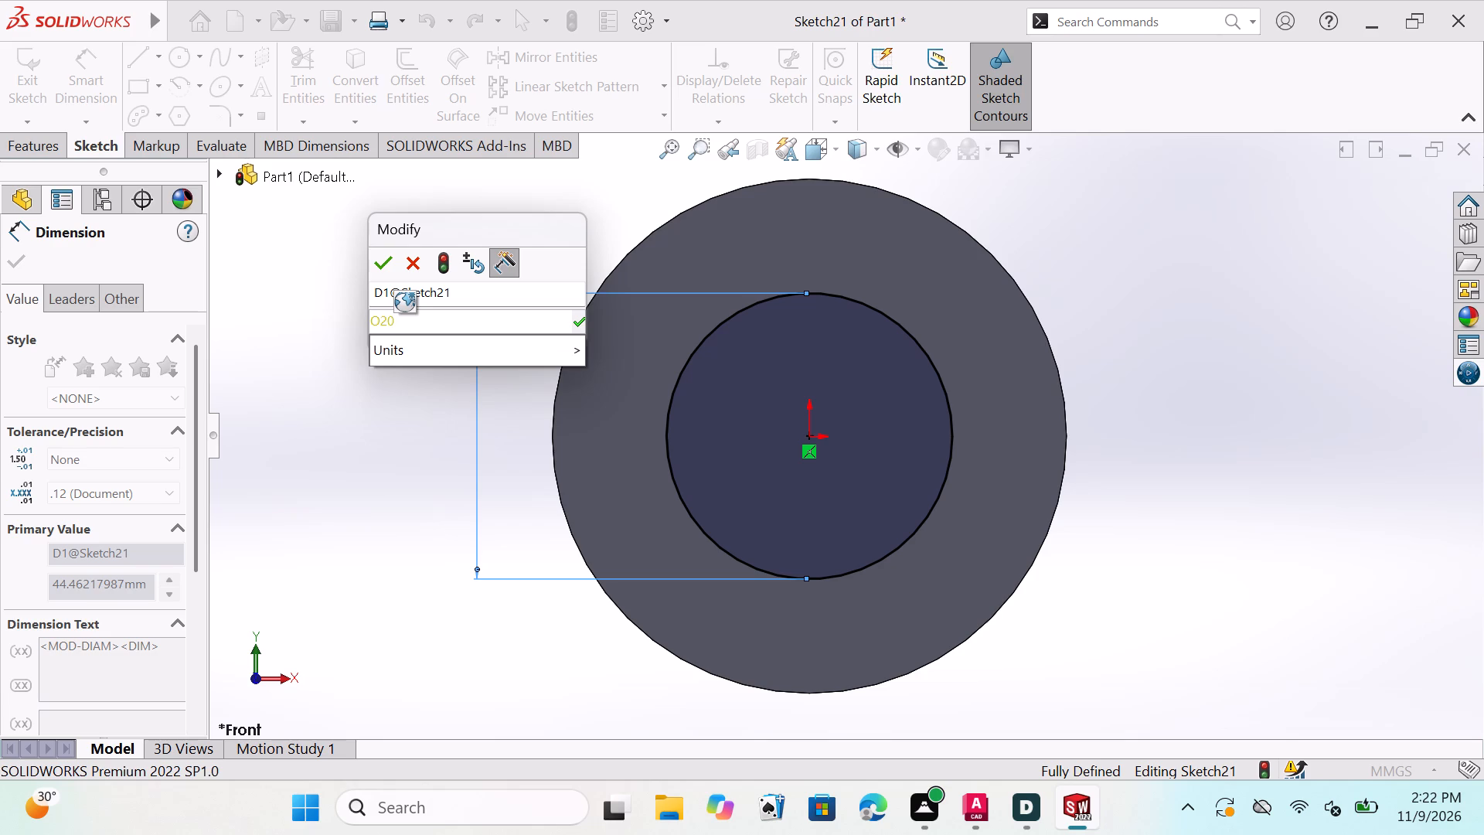
key(BackSpace)
key(BackSpace)
key(BackSpace)
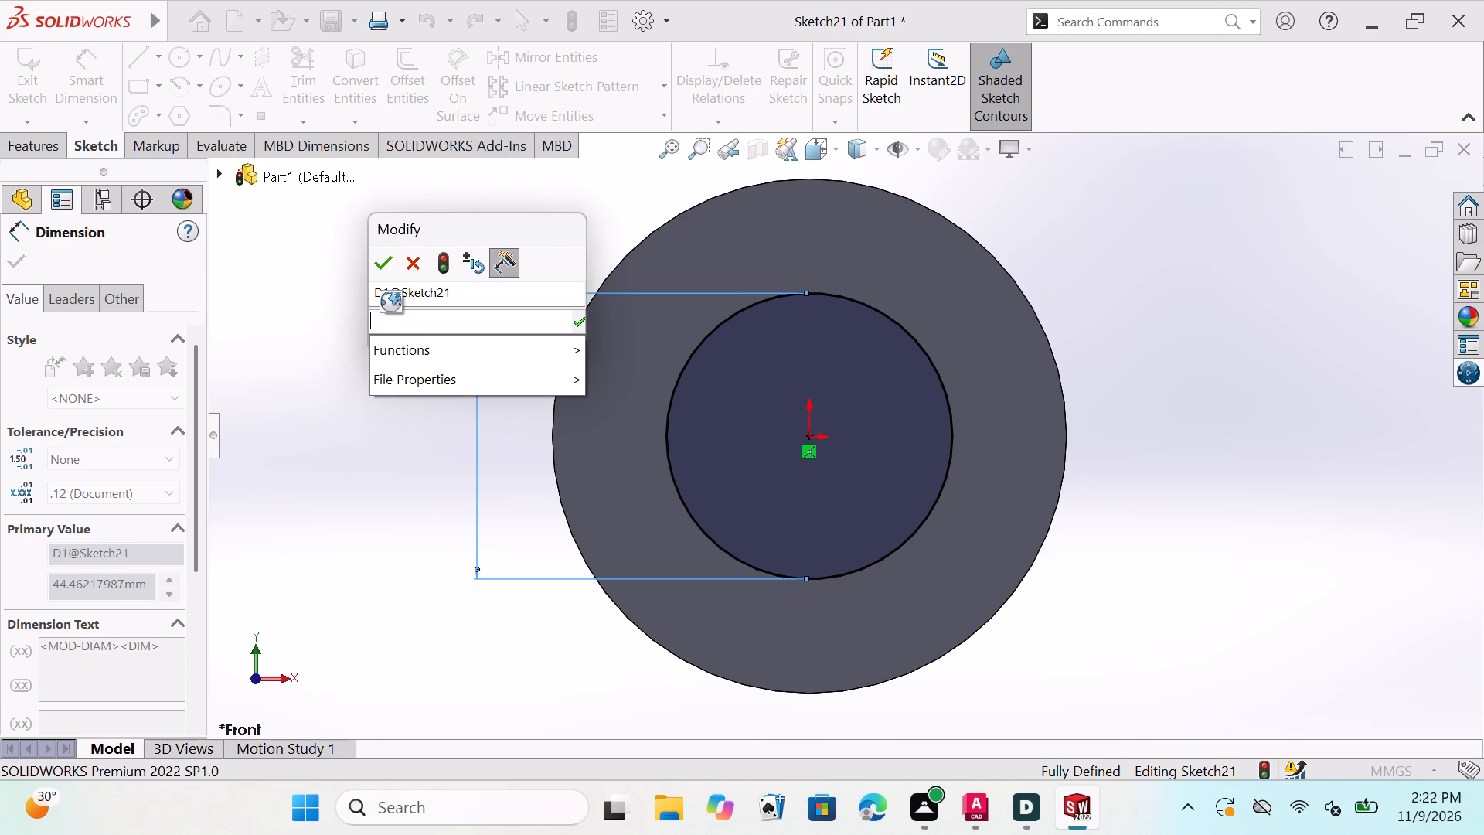
key(2)
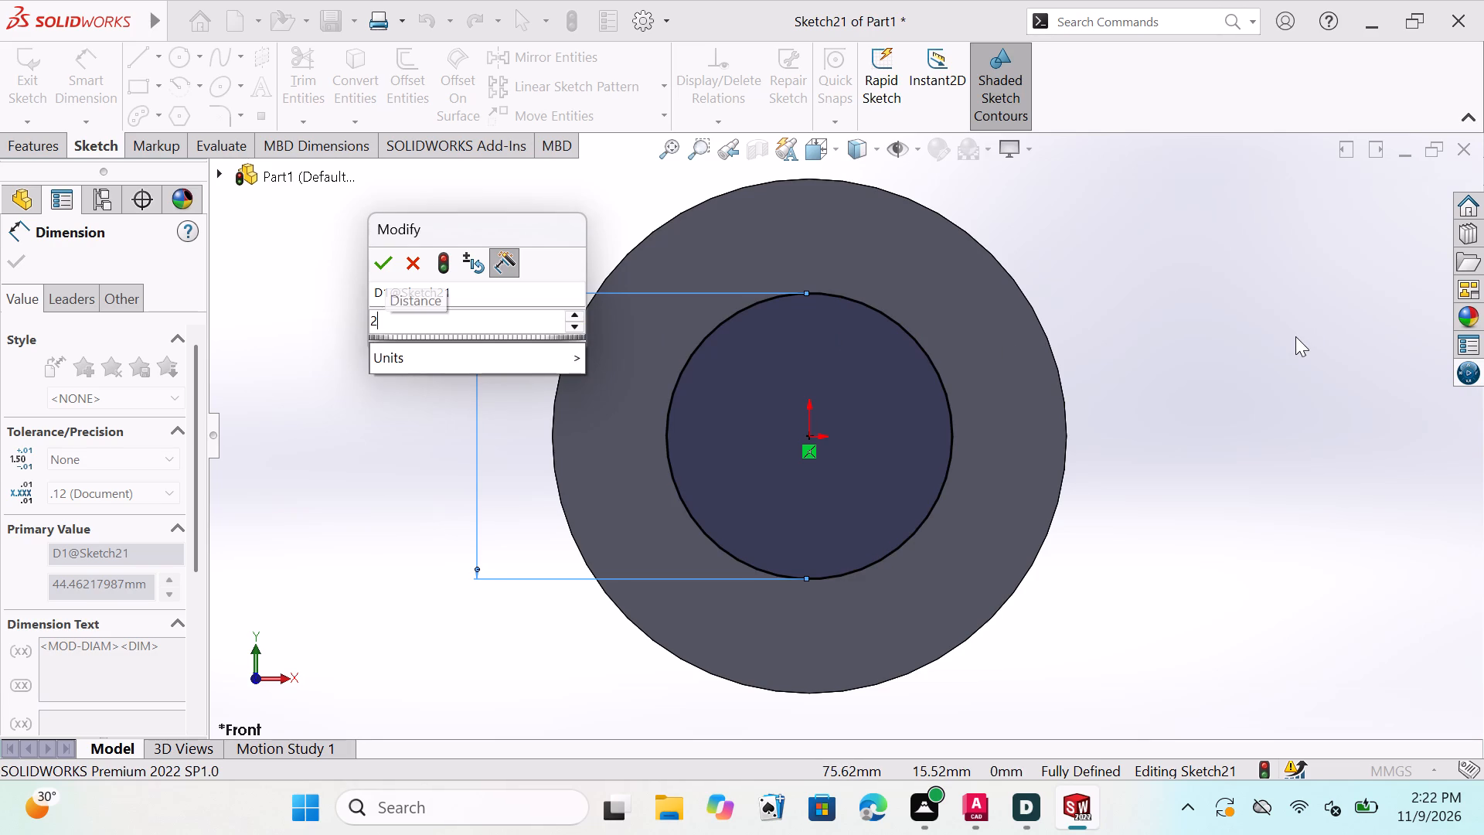
key(0)
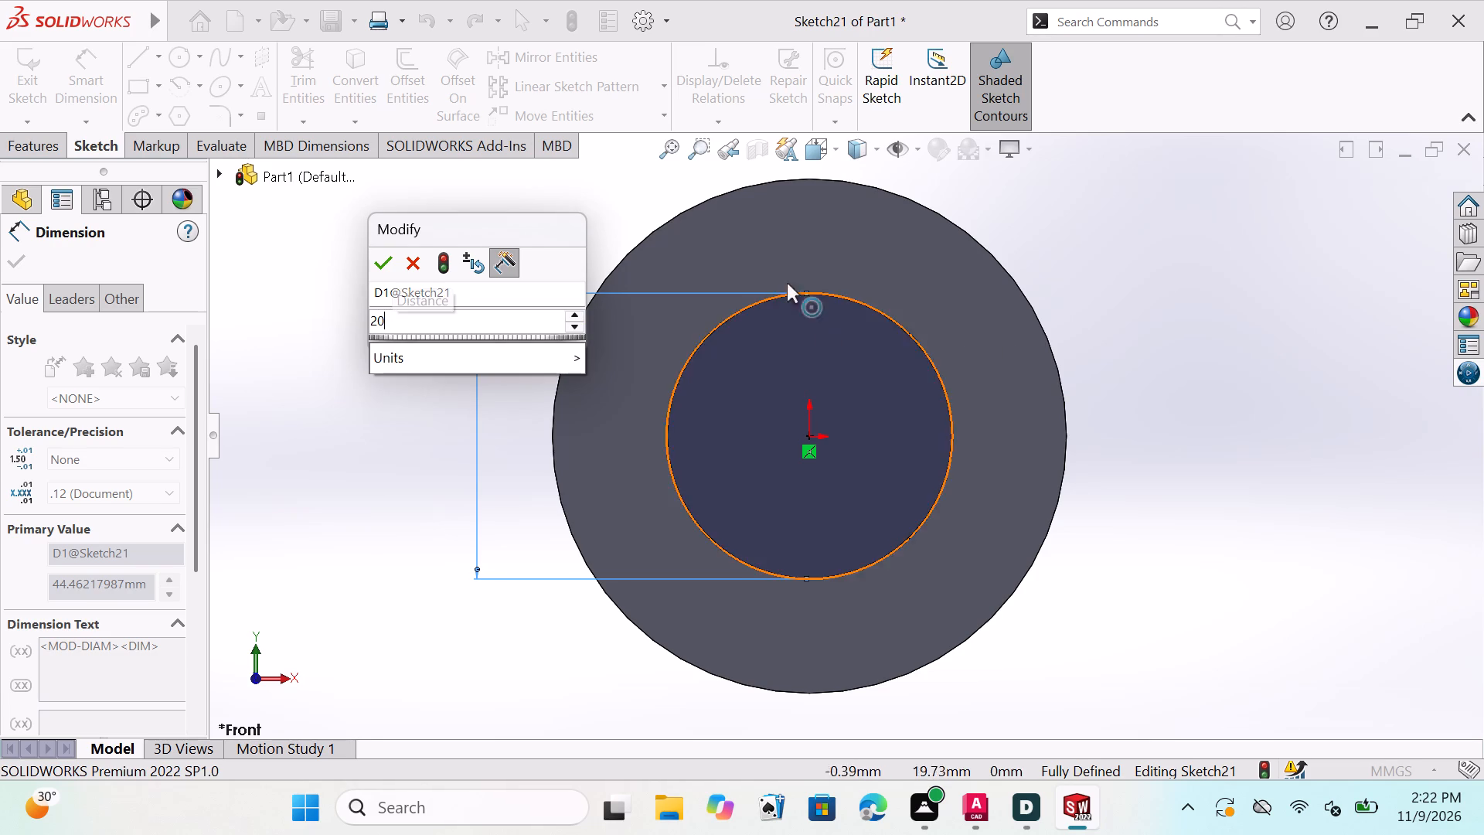
click(380, 258)
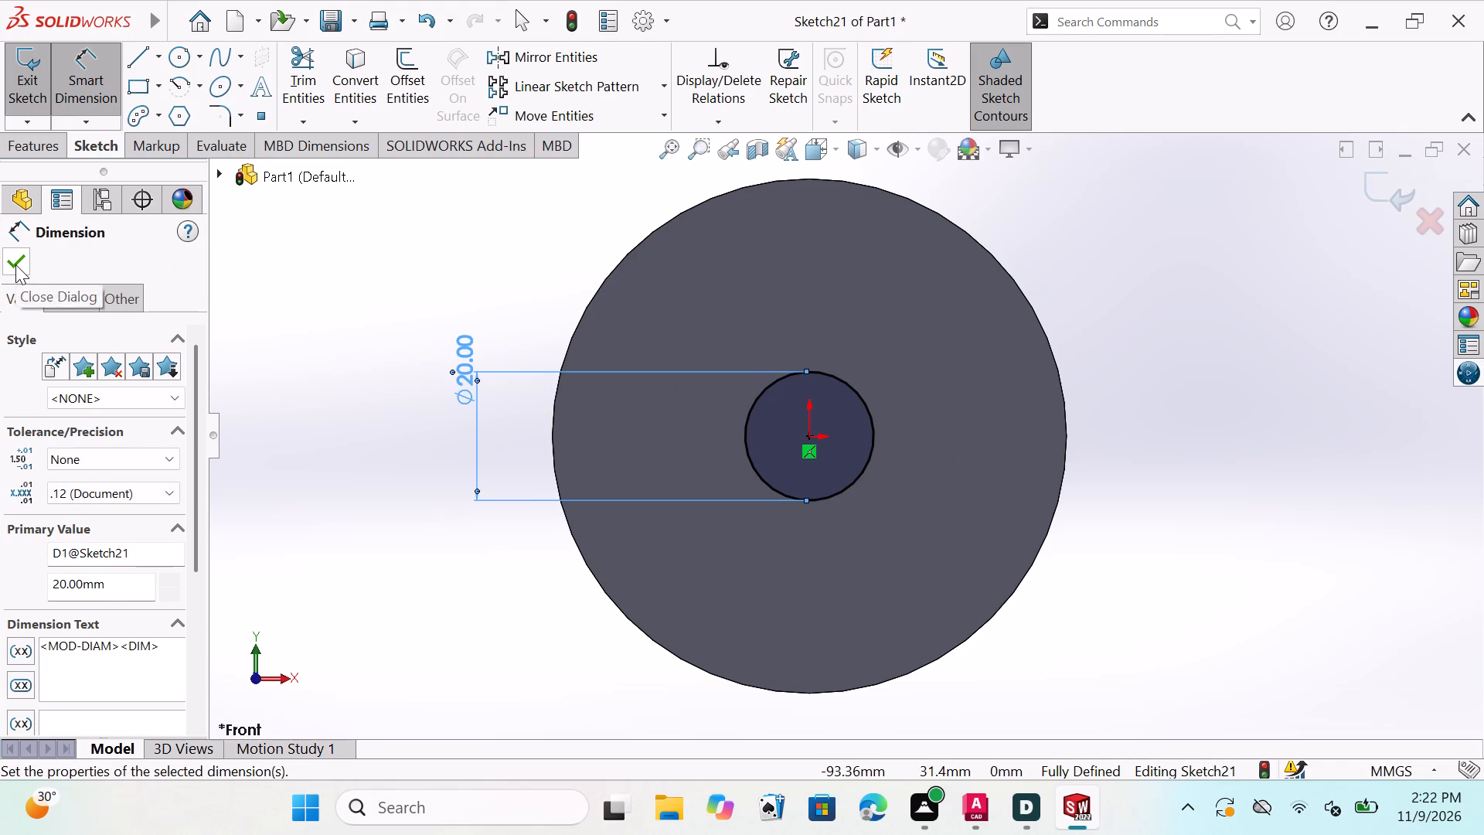
click(15, 264)
Extrude the 20 mm circle as a merged blind boss 100 mm deep in the reversed direction, through the disc and rear bosses.
middle_drag(1183, 490, 1072, 552)
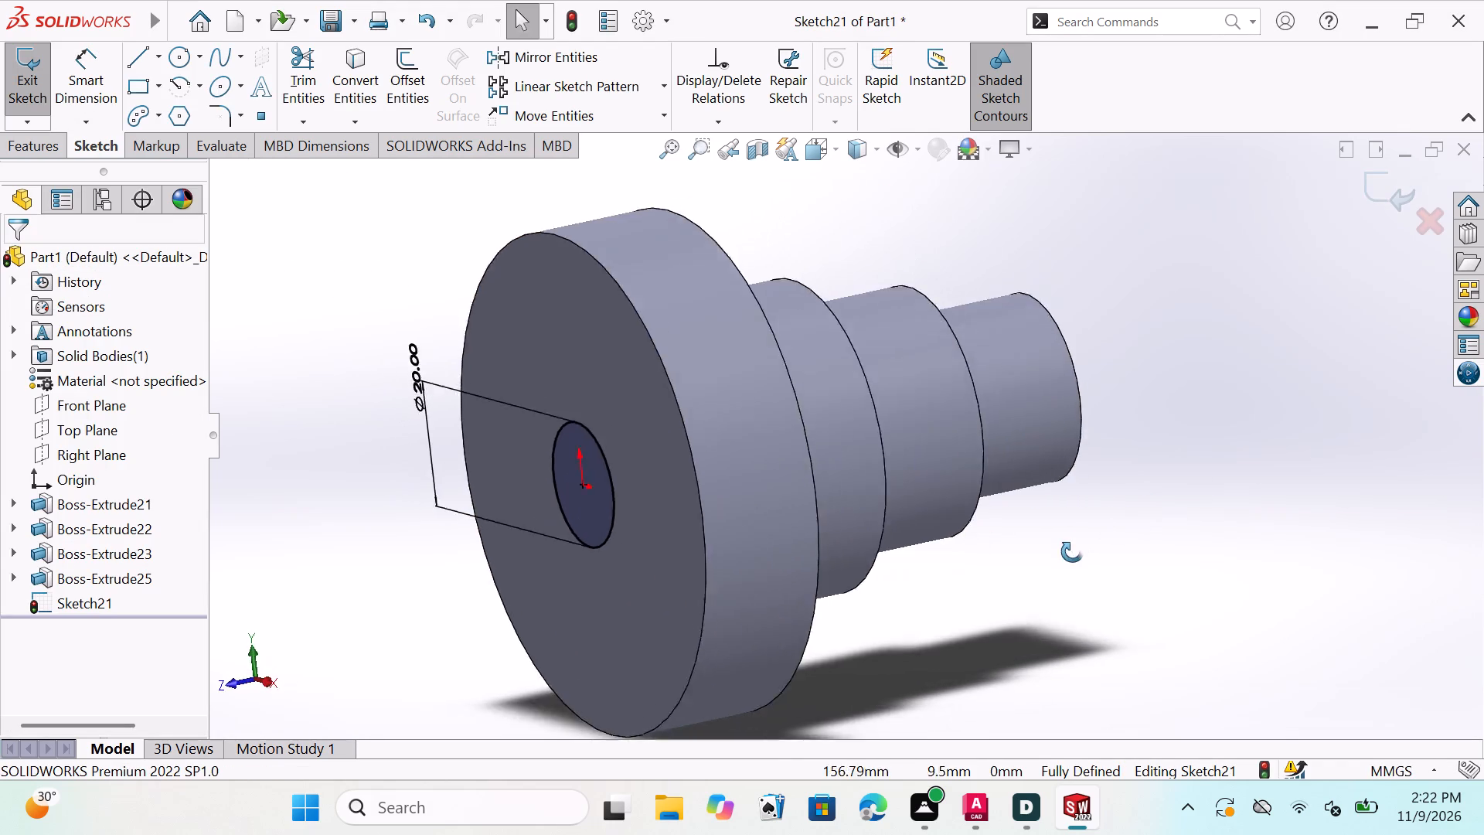
middle_drag(1072, 552, 1043, 566)
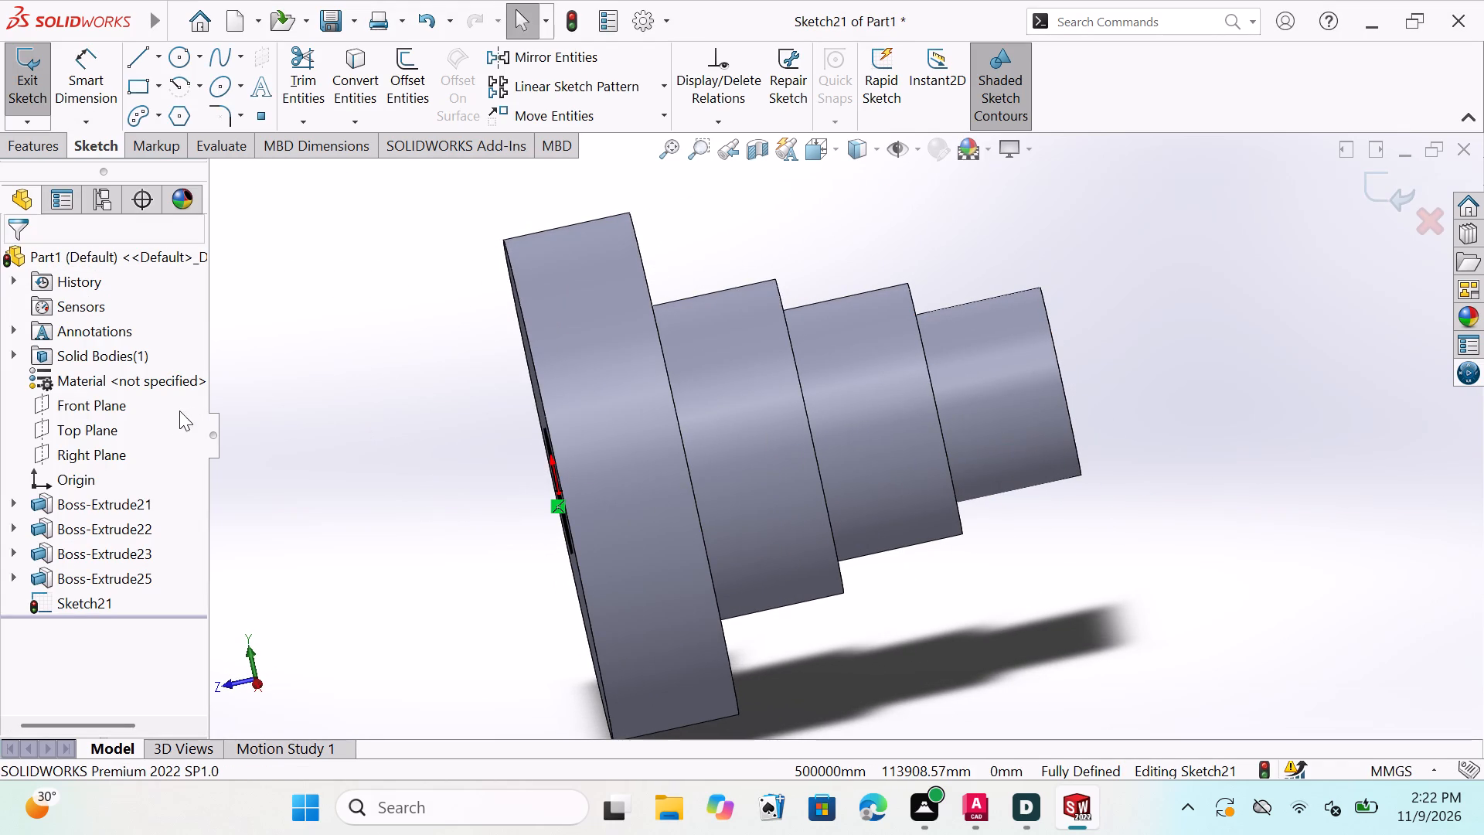
click(27, 150)
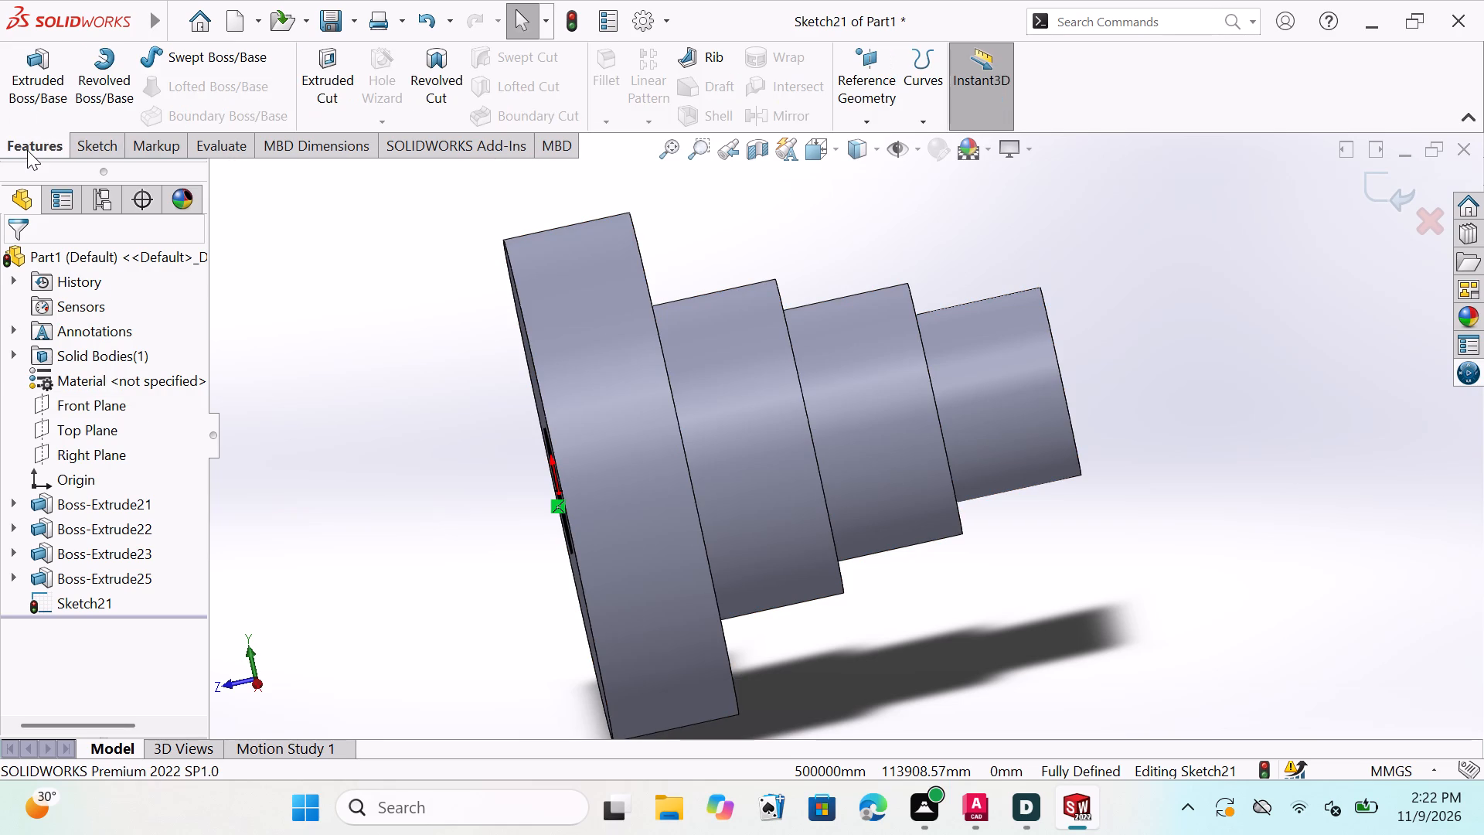
click(46, 87)
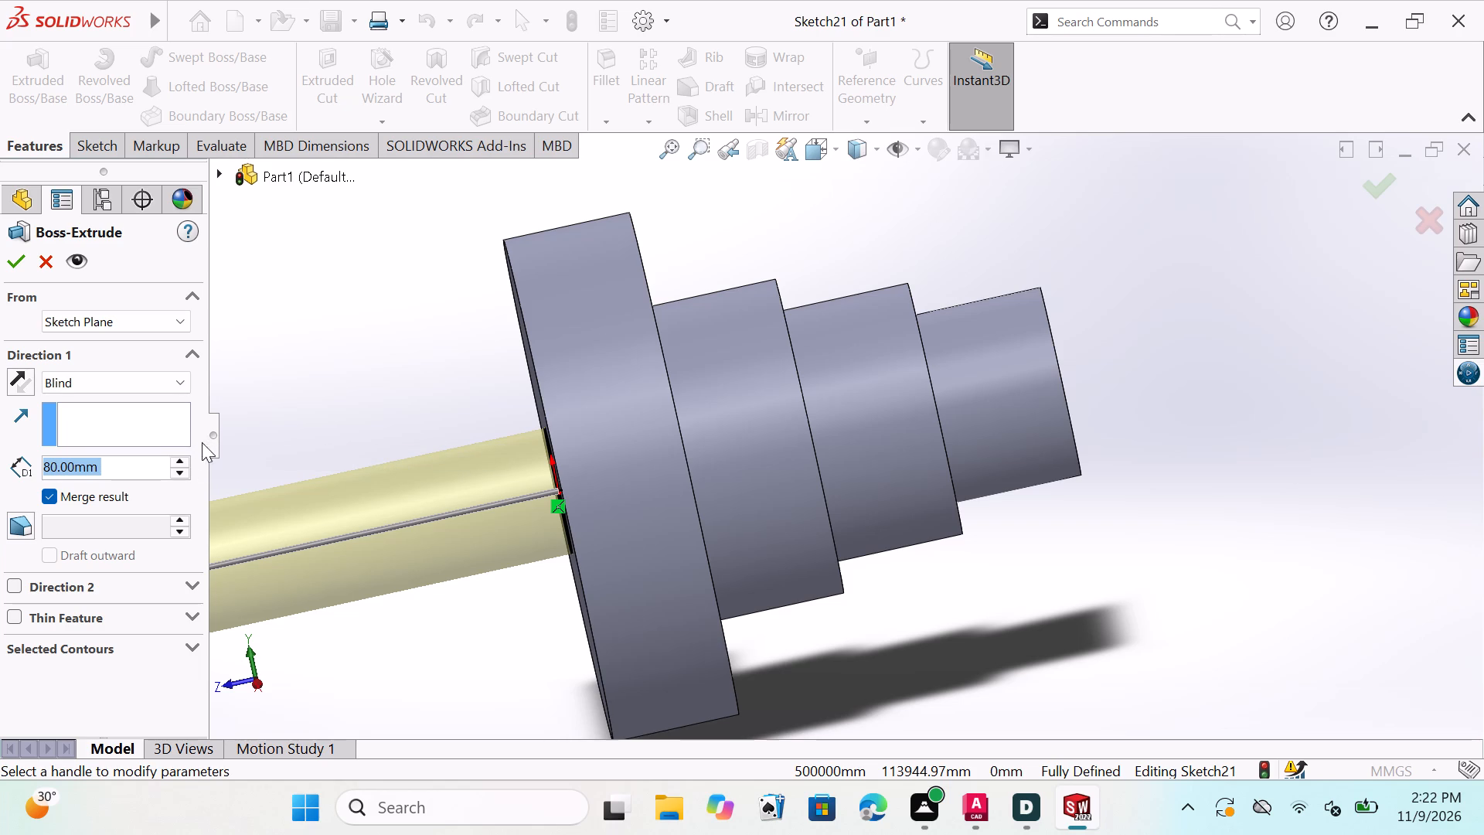
click(131, 467)
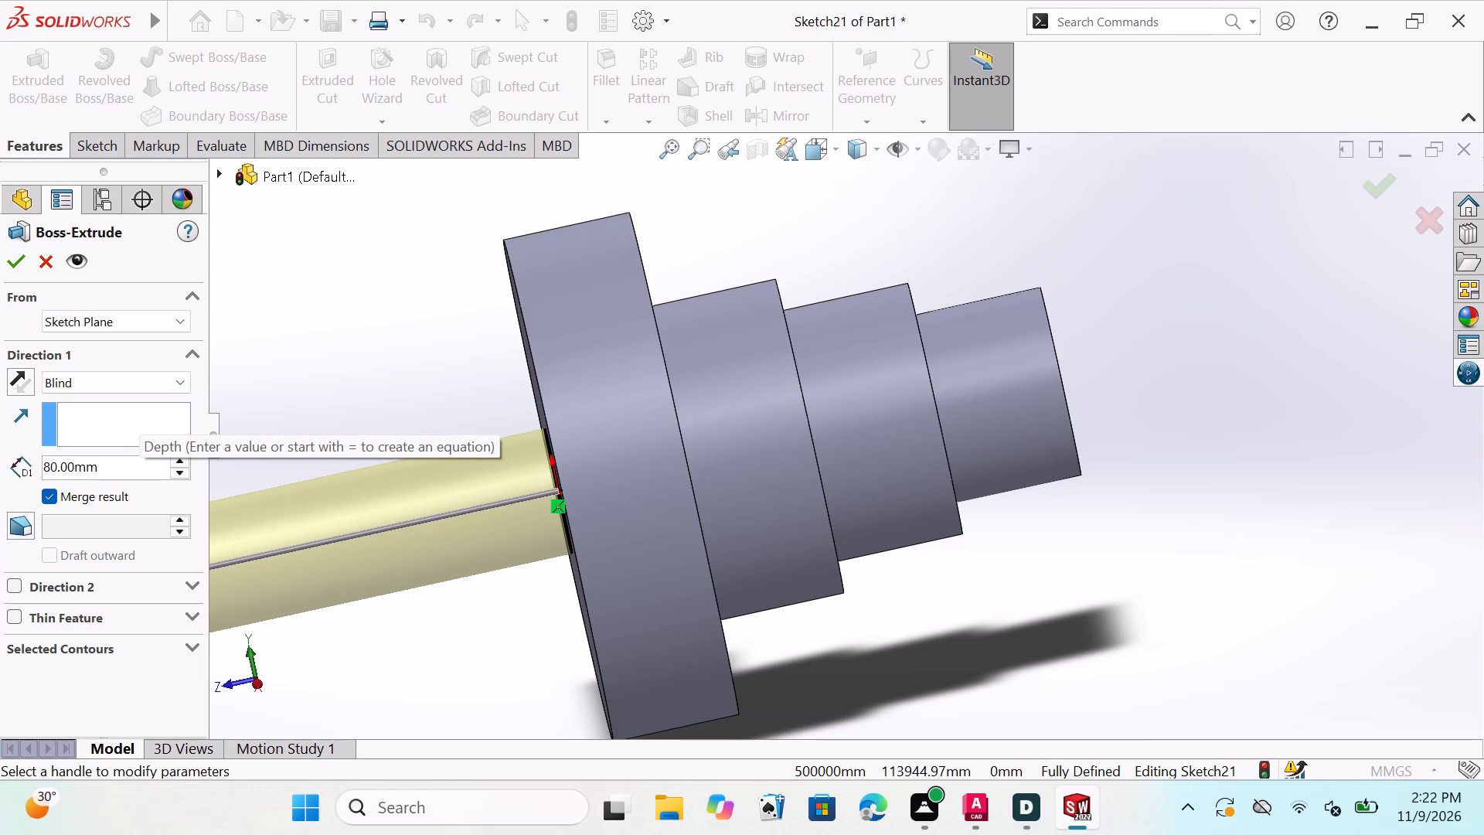
key(BackSpace)
key(BackSpace)
key(BackSpace)
key(BackSpace)
key(BackSpace)
key(BackSpace)
key(BackSpace)
key(BackSpace)
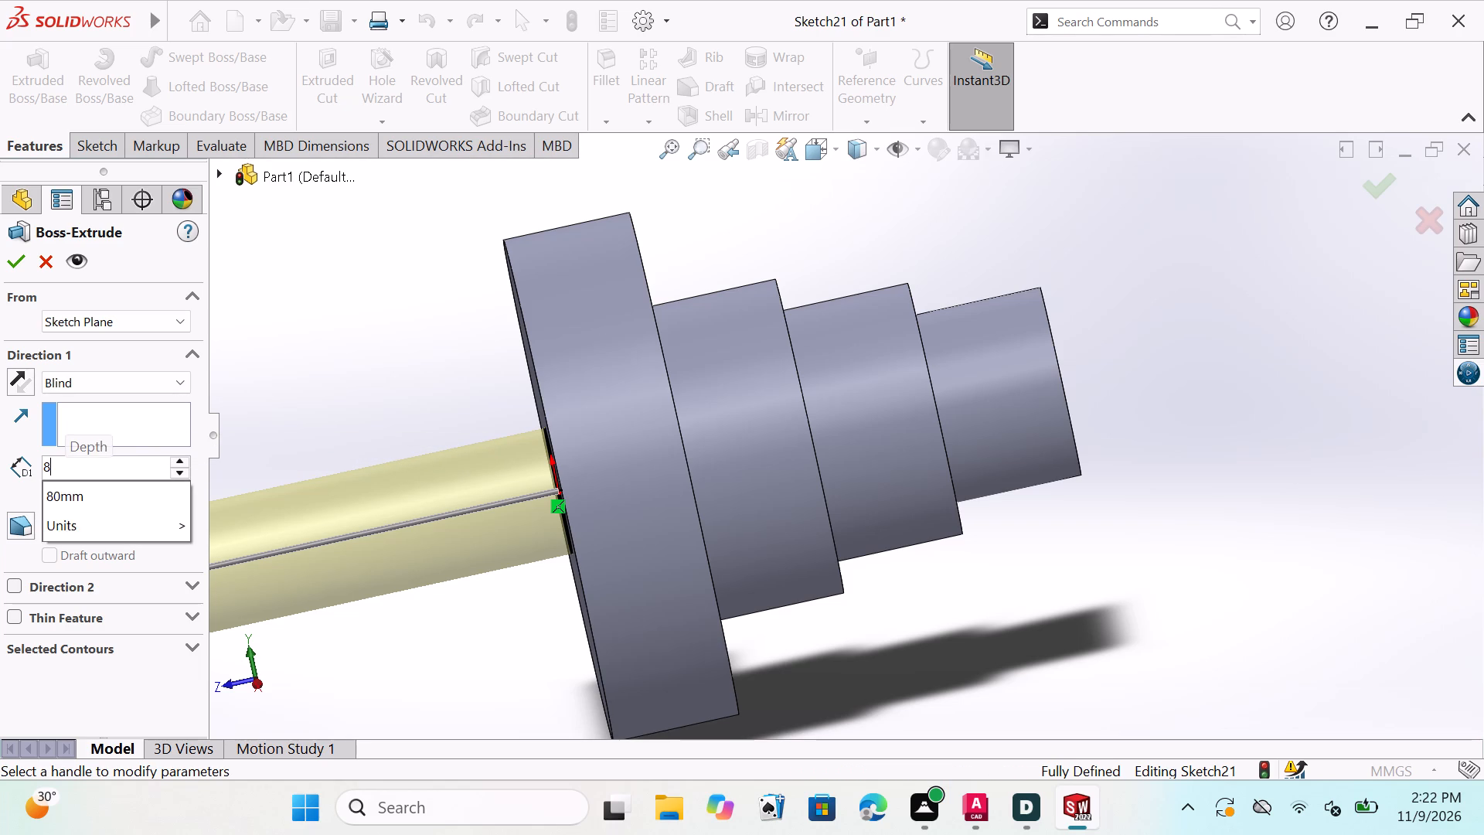
key(BackSpace)
key(1)
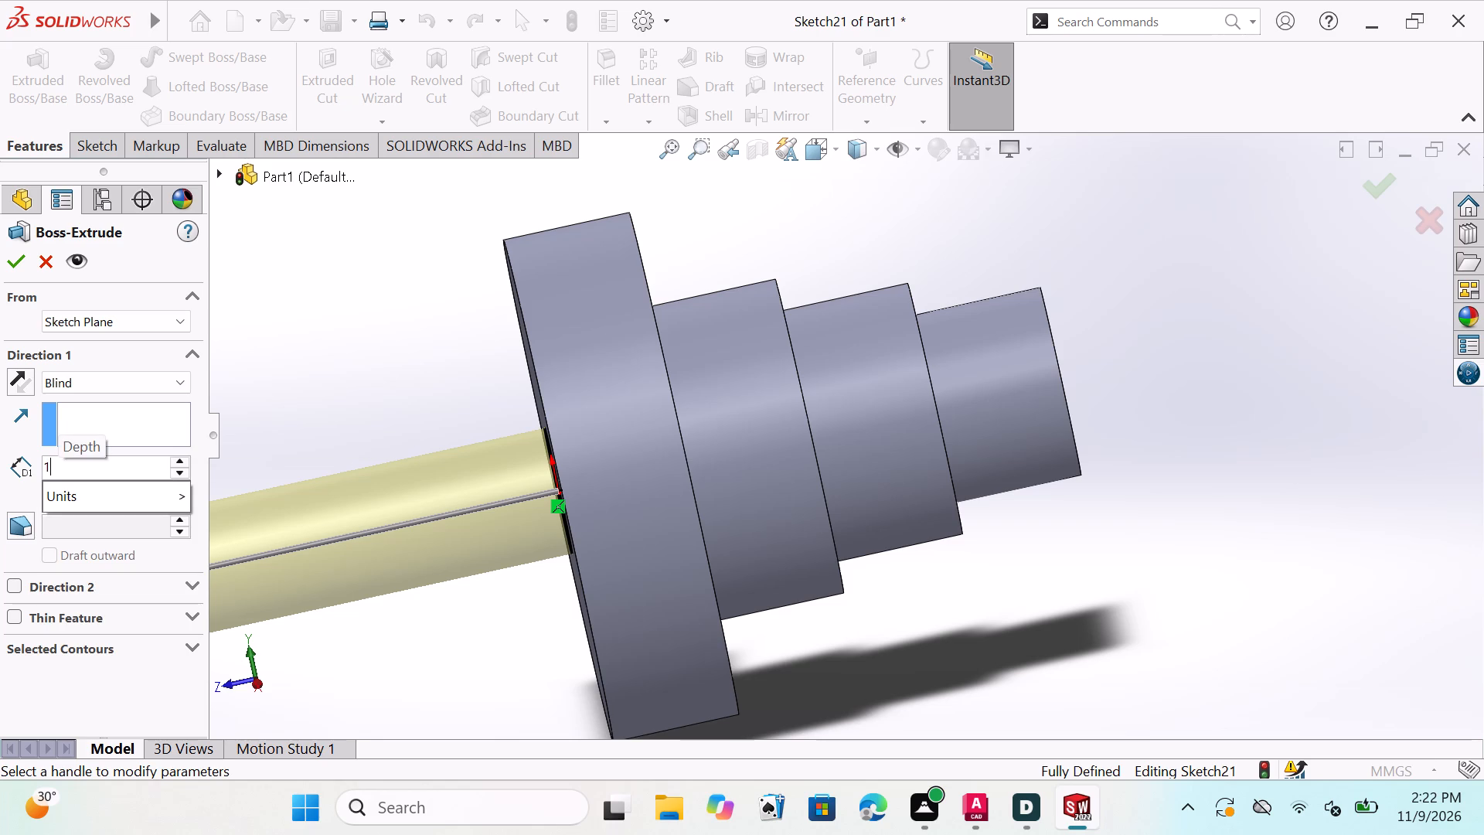
text(00)
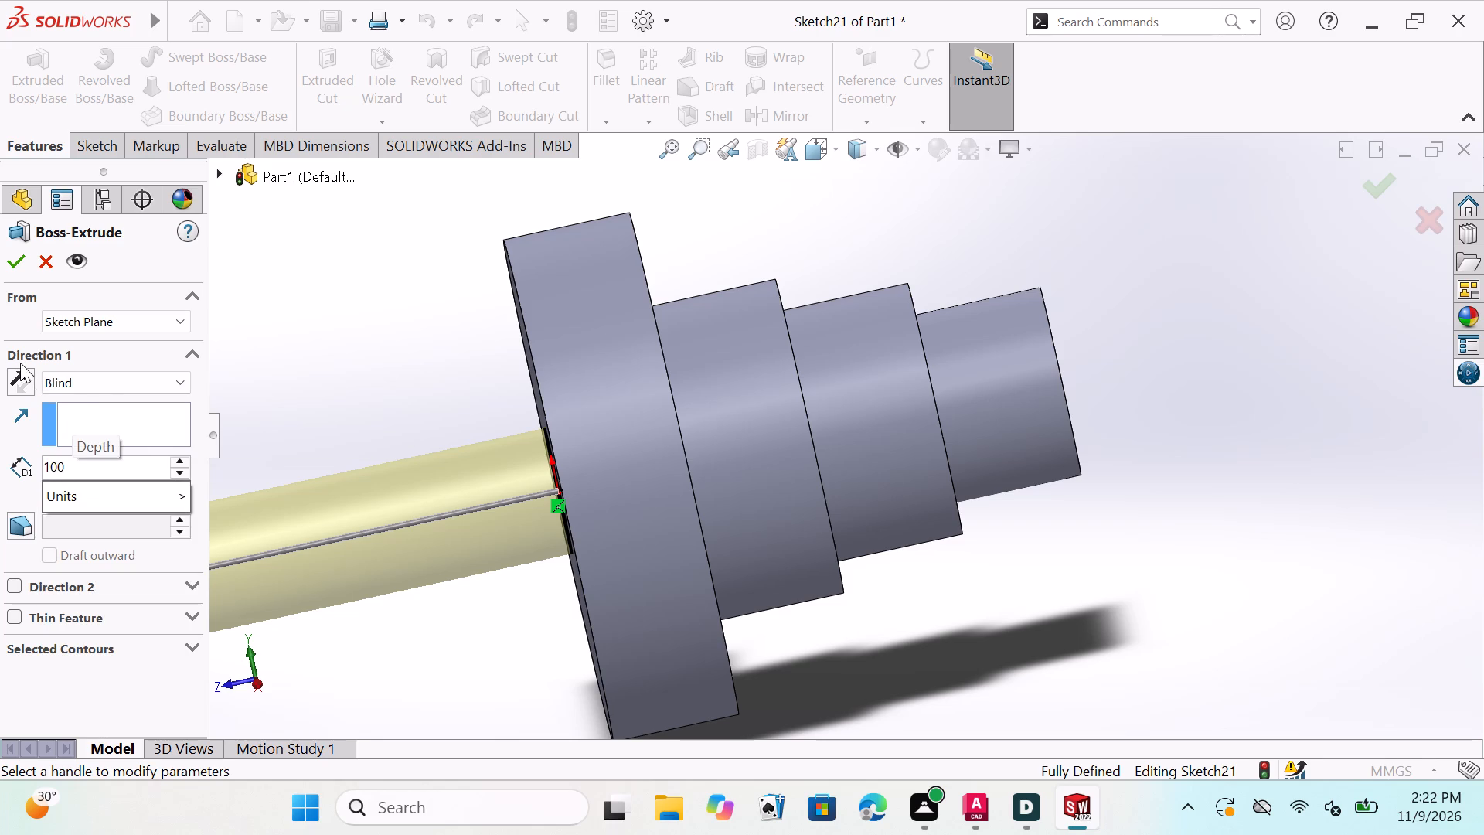
click(17, 368)
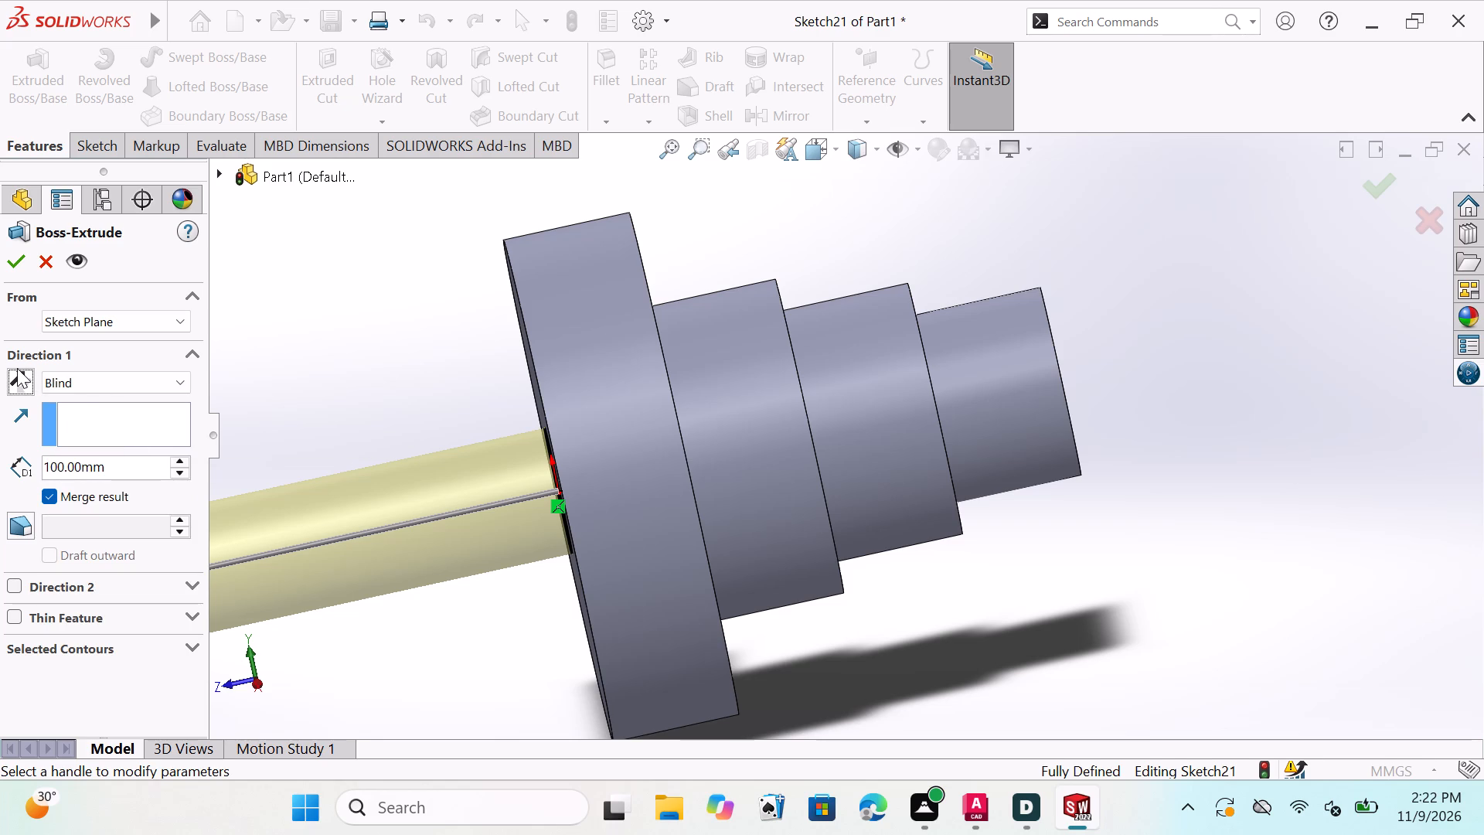
click(13, 373)
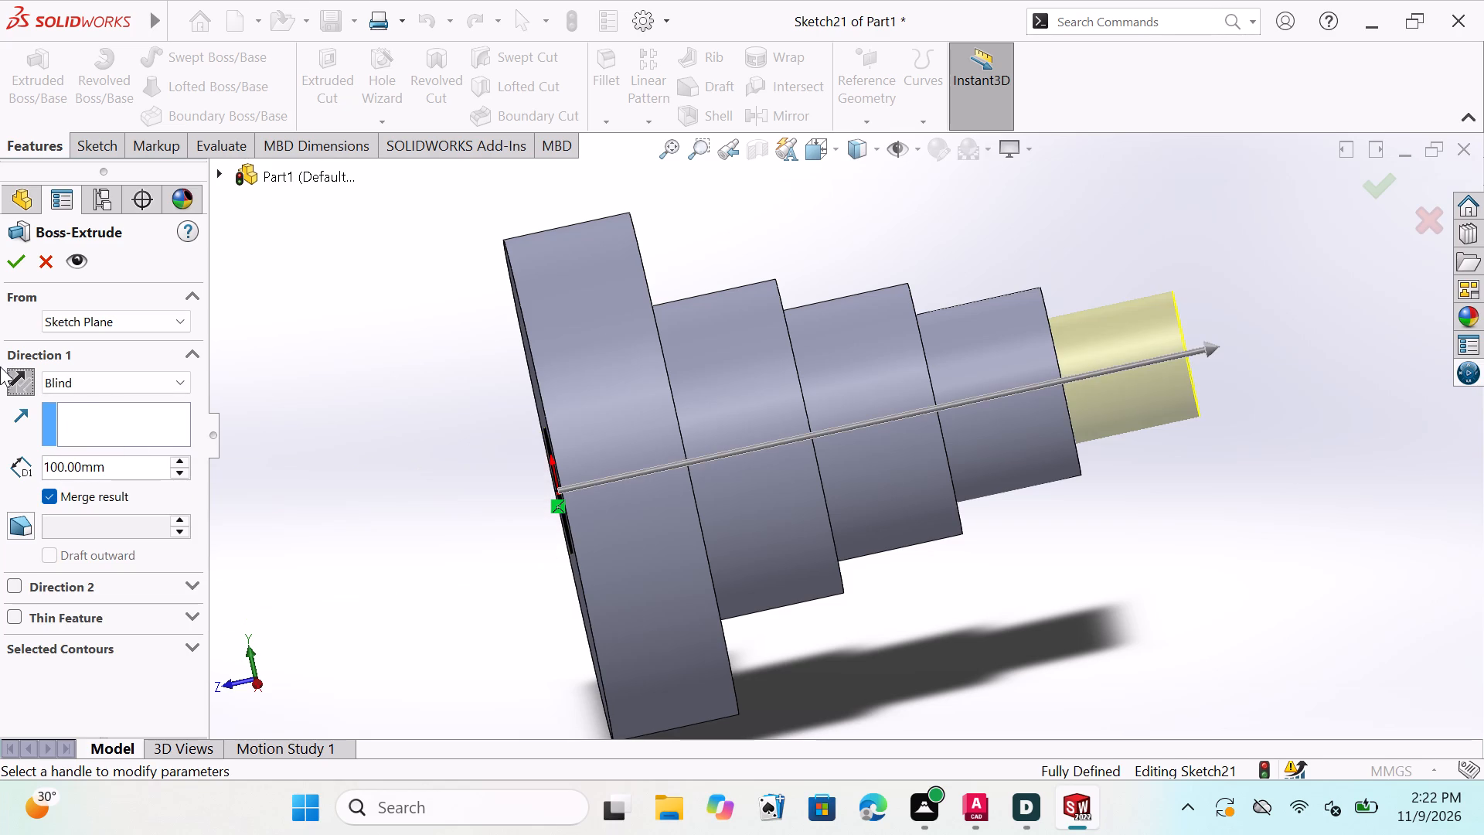
click(9, 254)
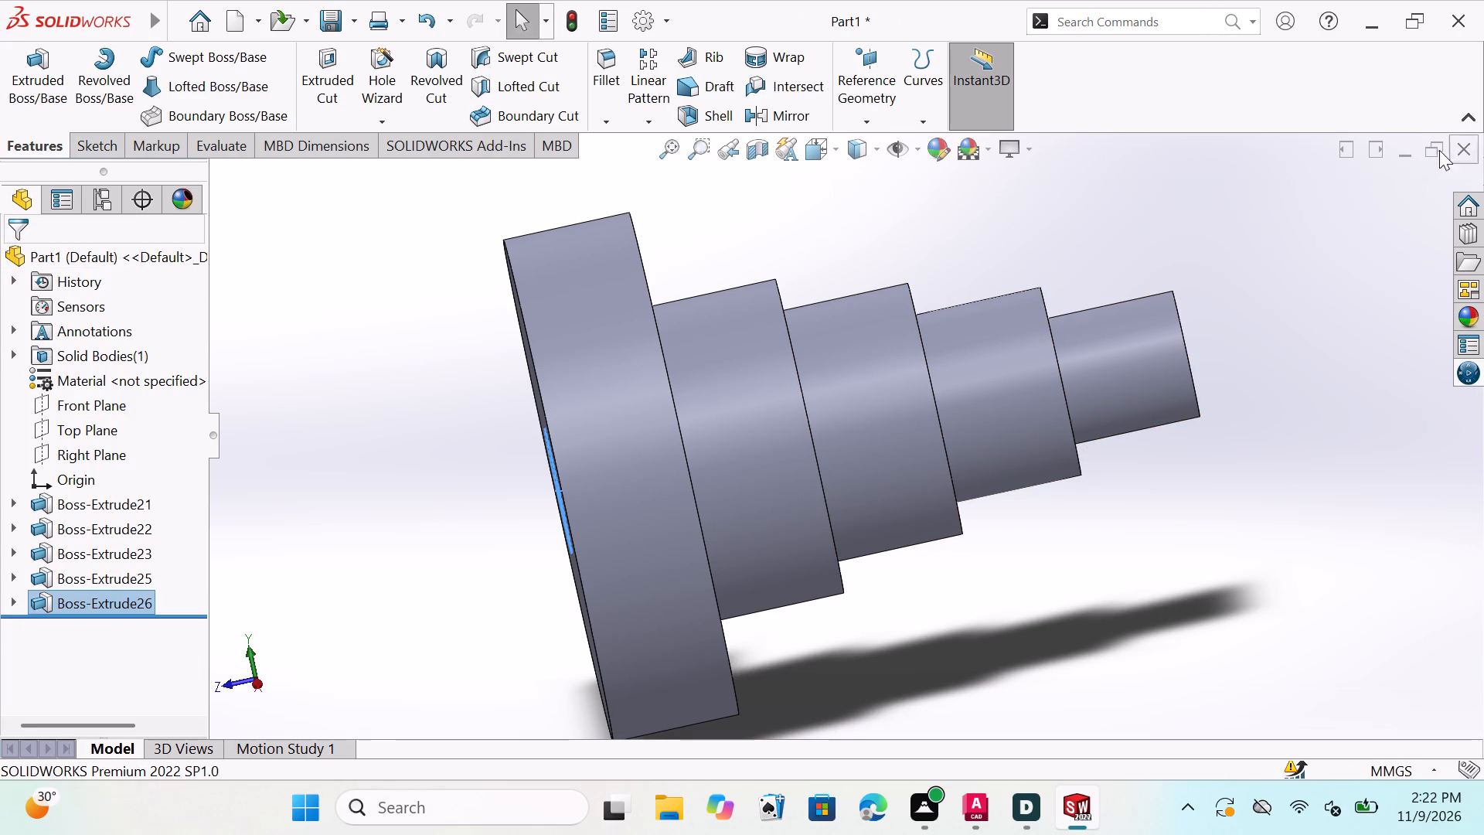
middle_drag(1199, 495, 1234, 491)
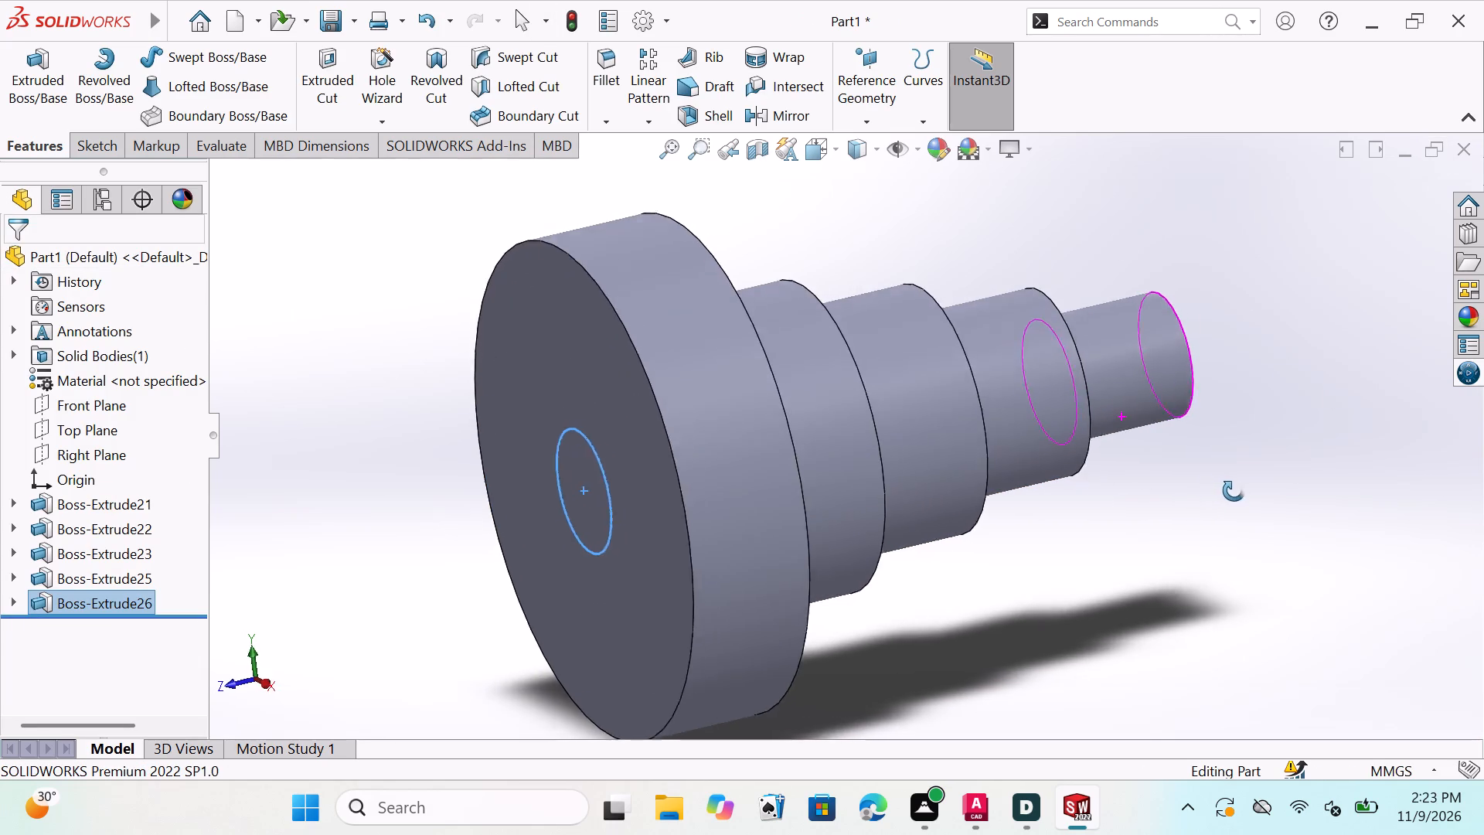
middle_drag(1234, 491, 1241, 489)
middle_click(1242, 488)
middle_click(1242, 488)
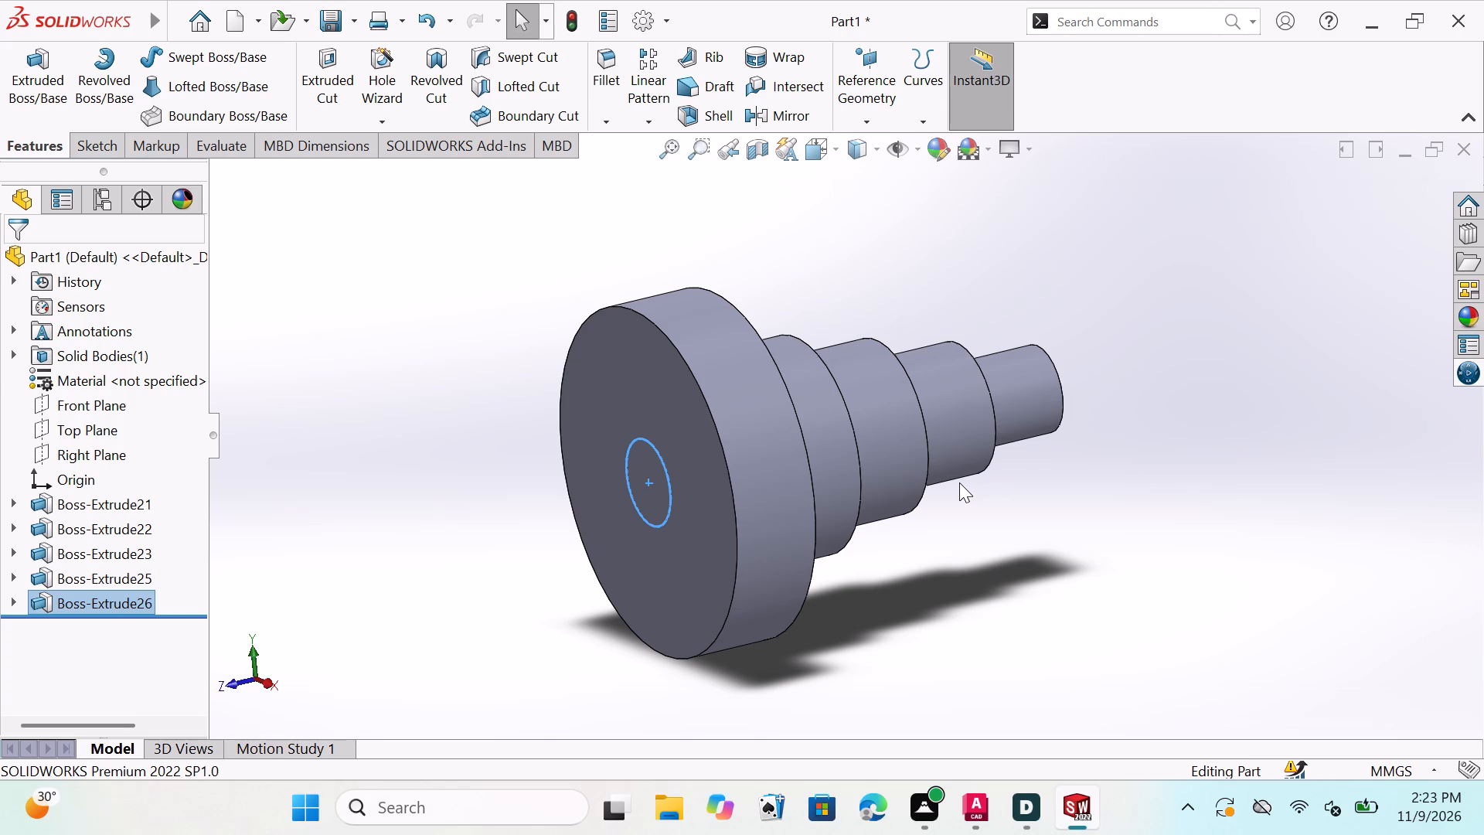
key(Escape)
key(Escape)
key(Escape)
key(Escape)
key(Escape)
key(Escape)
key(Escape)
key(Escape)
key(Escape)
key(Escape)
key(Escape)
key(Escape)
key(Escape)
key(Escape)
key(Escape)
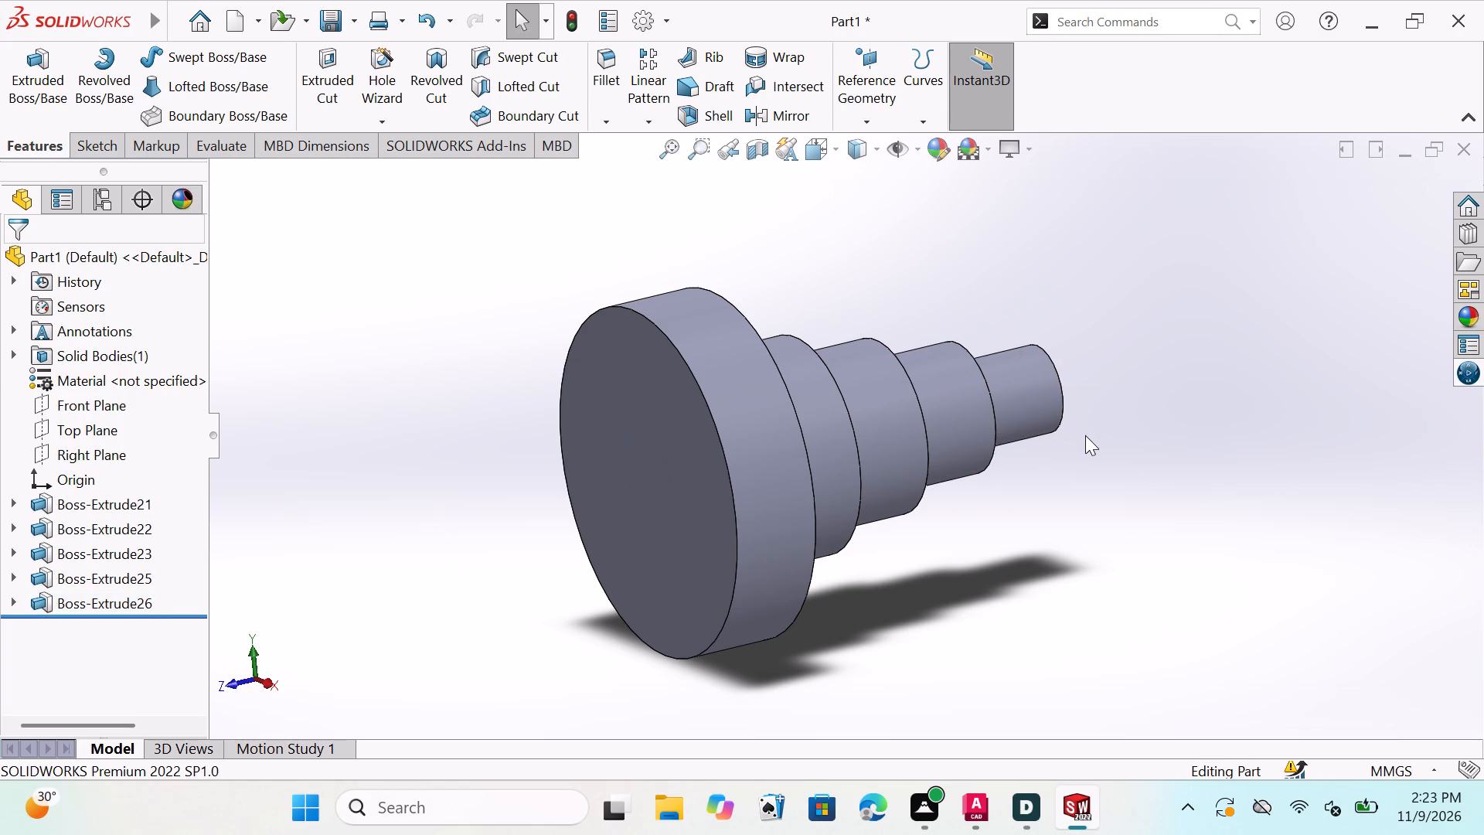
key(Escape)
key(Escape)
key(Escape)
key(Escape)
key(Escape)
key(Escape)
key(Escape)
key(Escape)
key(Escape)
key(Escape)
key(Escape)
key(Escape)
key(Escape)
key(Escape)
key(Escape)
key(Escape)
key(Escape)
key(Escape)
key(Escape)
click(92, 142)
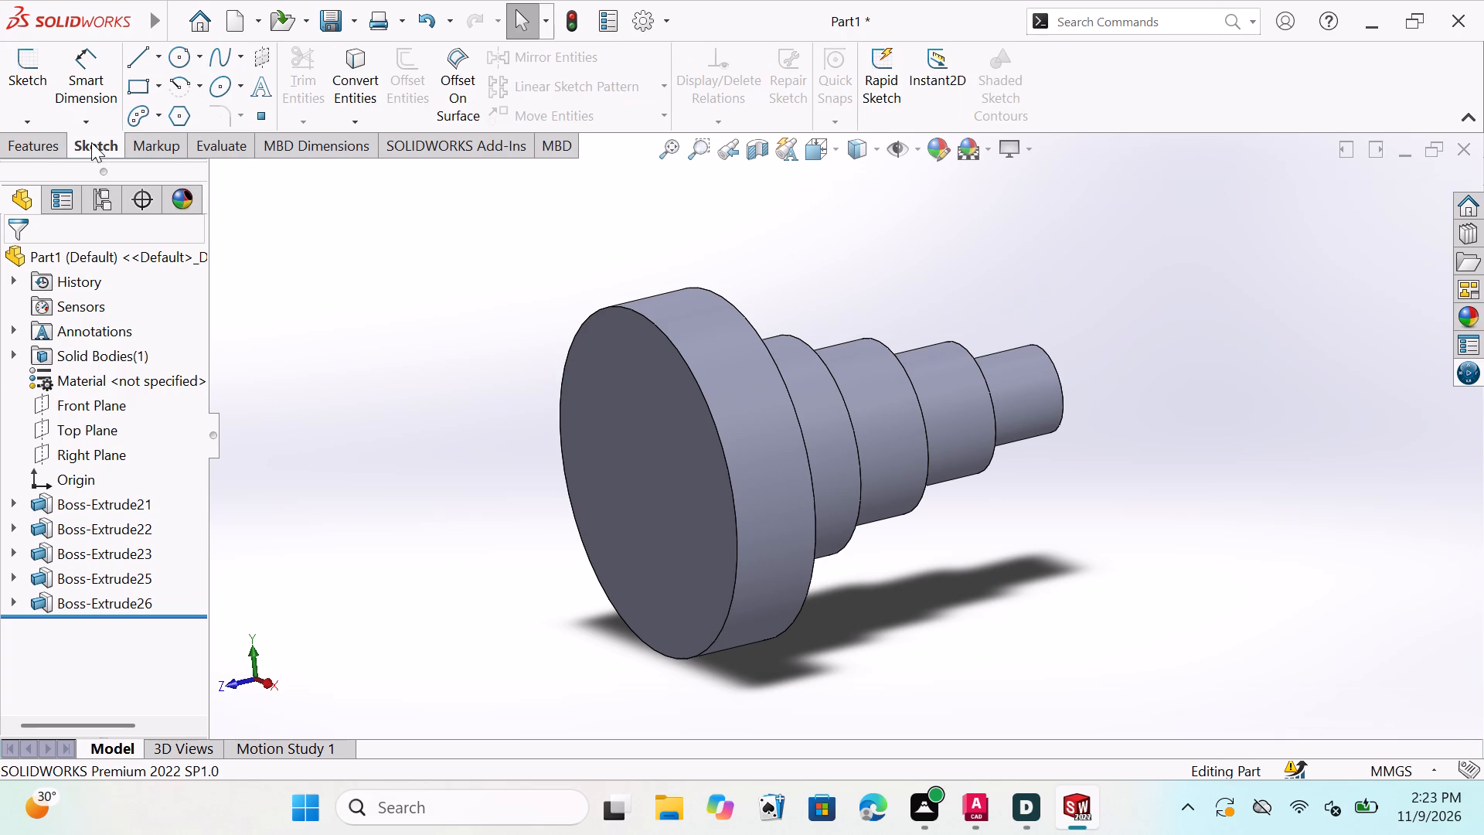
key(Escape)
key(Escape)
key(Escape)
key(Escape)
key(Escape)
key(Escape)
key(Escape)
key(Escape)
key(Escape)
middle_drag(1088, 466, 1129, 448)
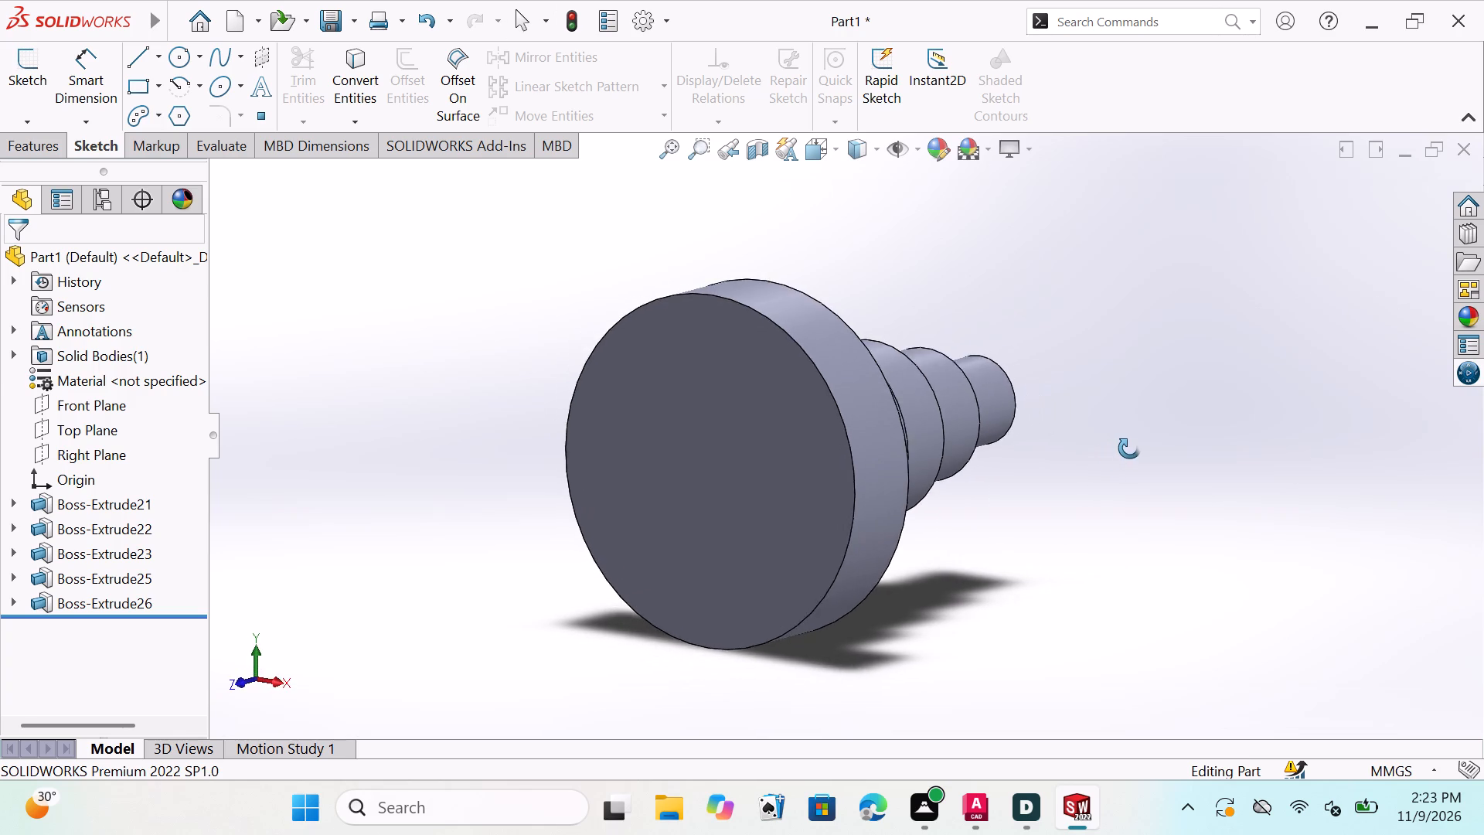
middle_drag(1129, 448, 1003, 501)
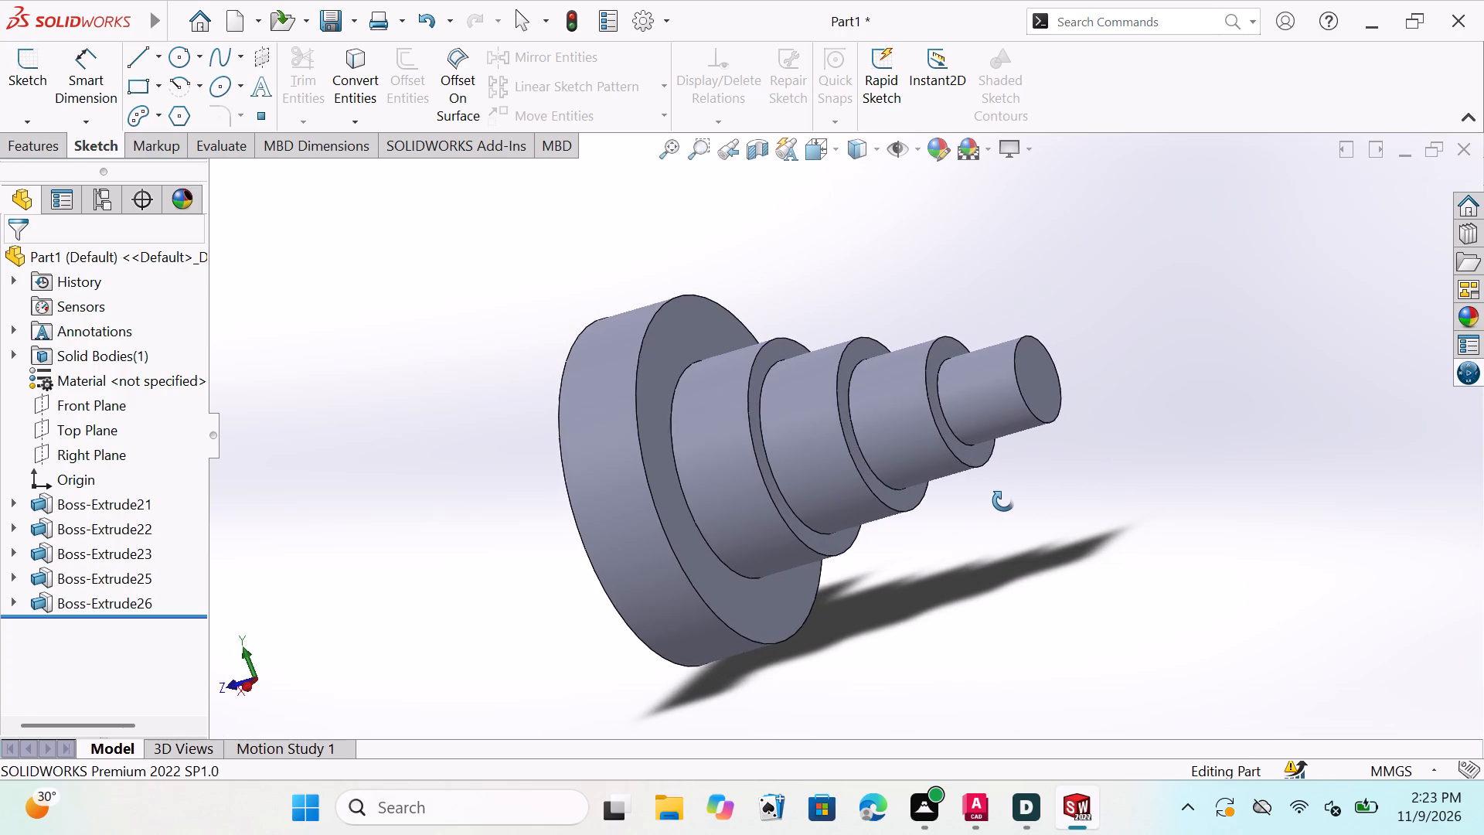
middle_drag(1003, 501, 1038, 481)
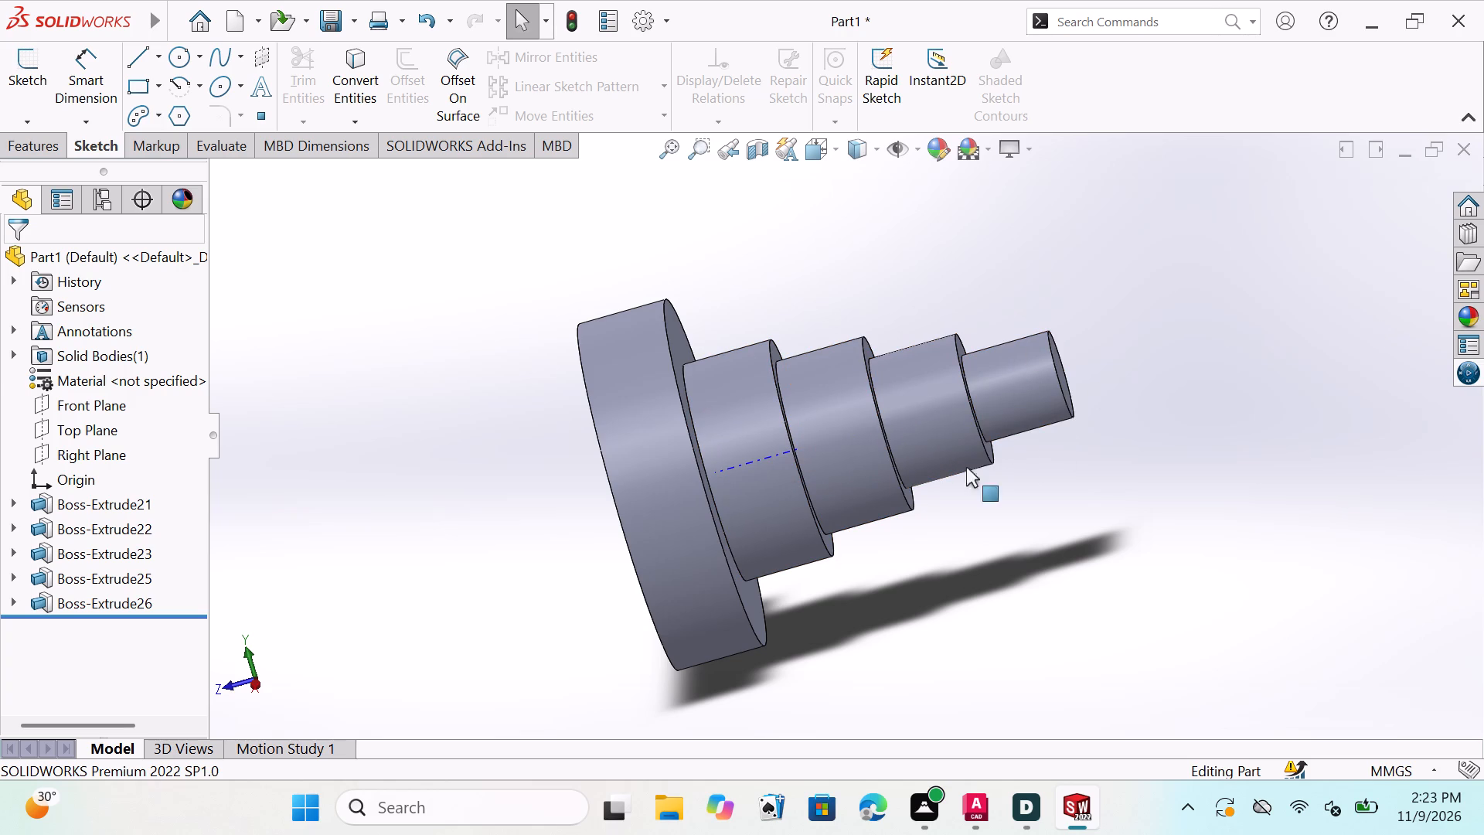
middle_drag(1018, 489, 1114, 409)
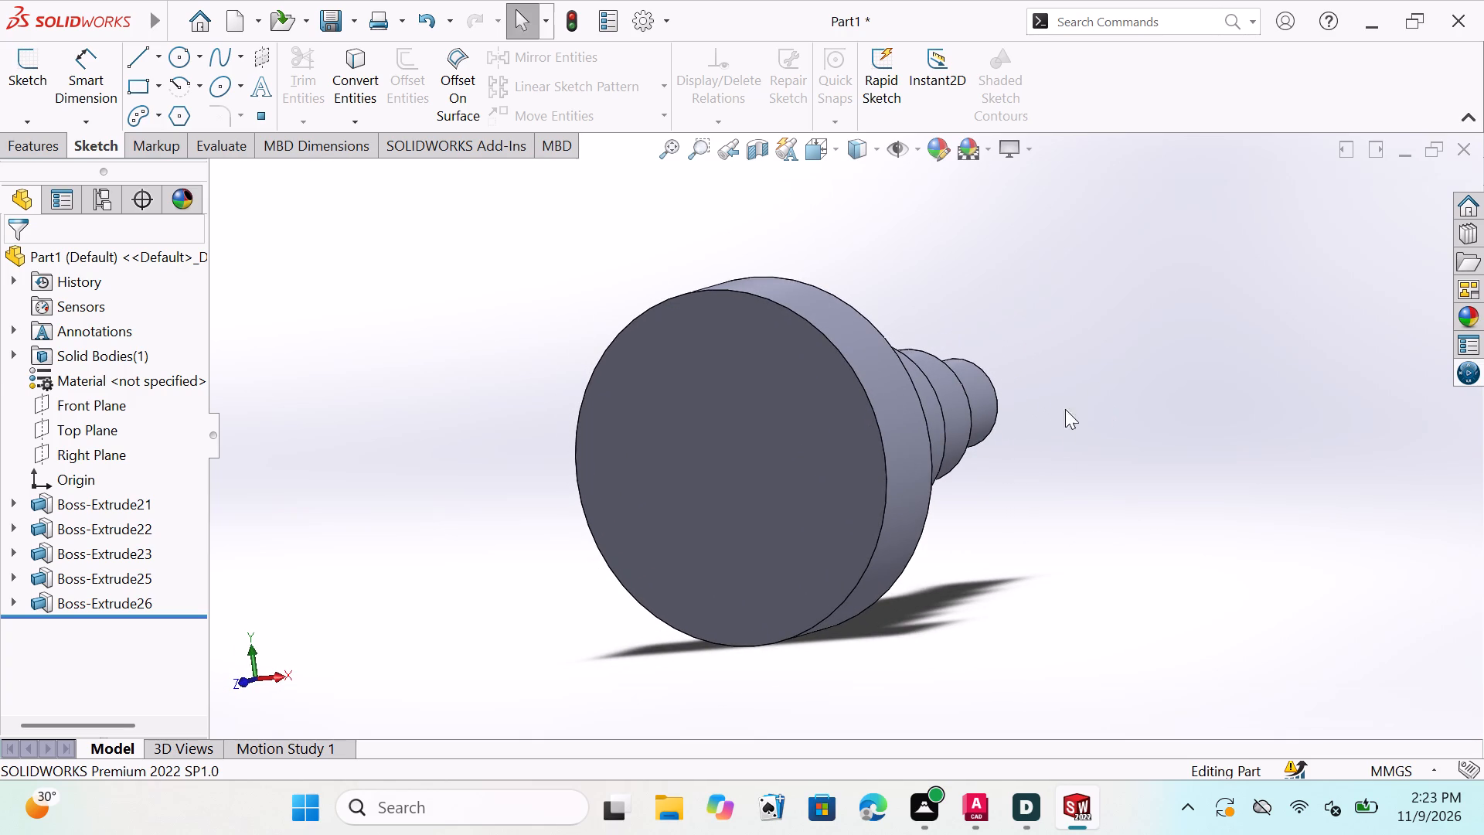
Sketch a circle about 57 mm in diameter, centred on the origin, on the disc's front face.
click(81, 401)
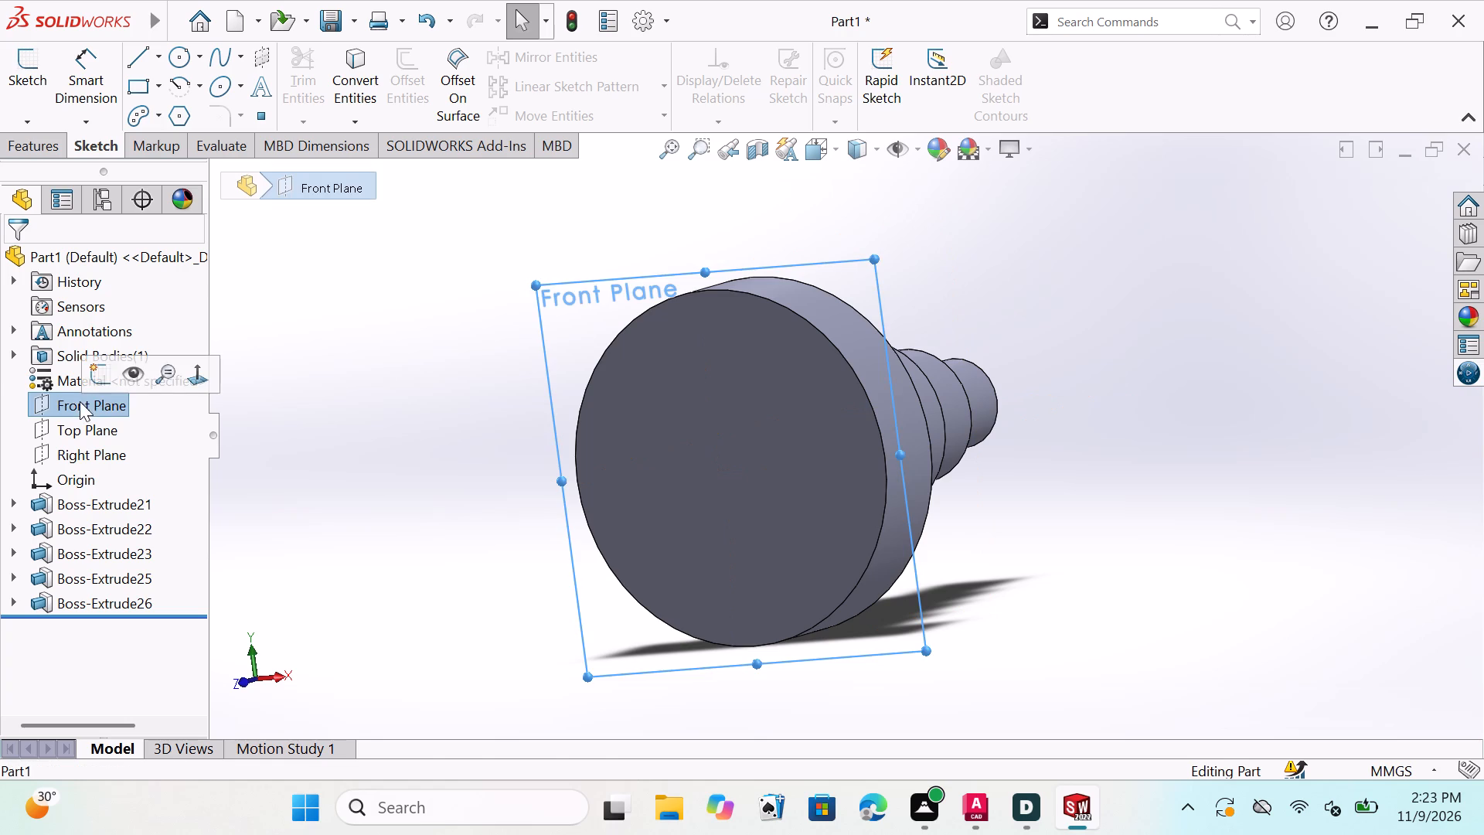
click(819, 145)
click(948, 270)
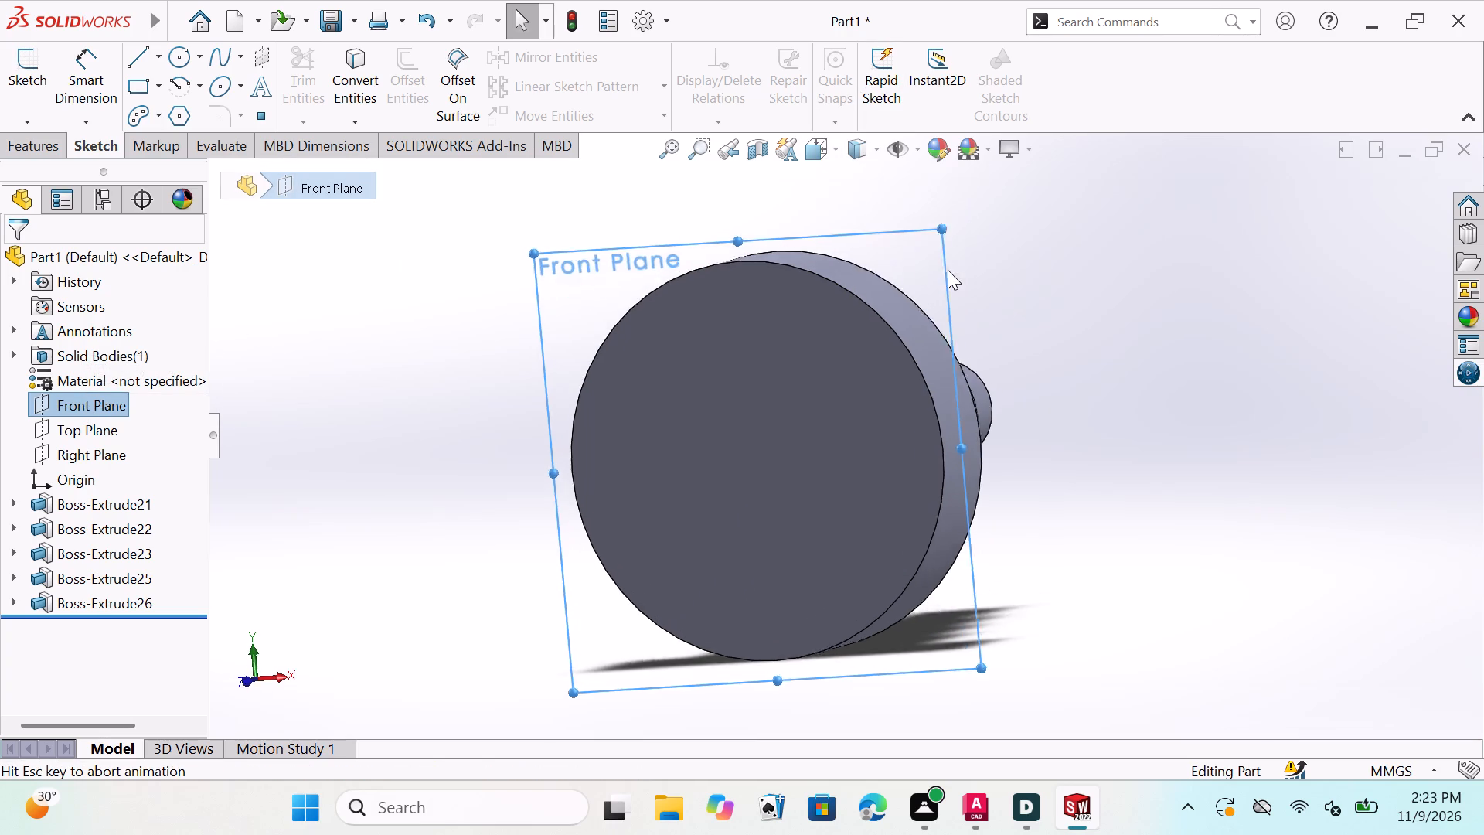
key(Escape)
key(Escape)
key(Escape)
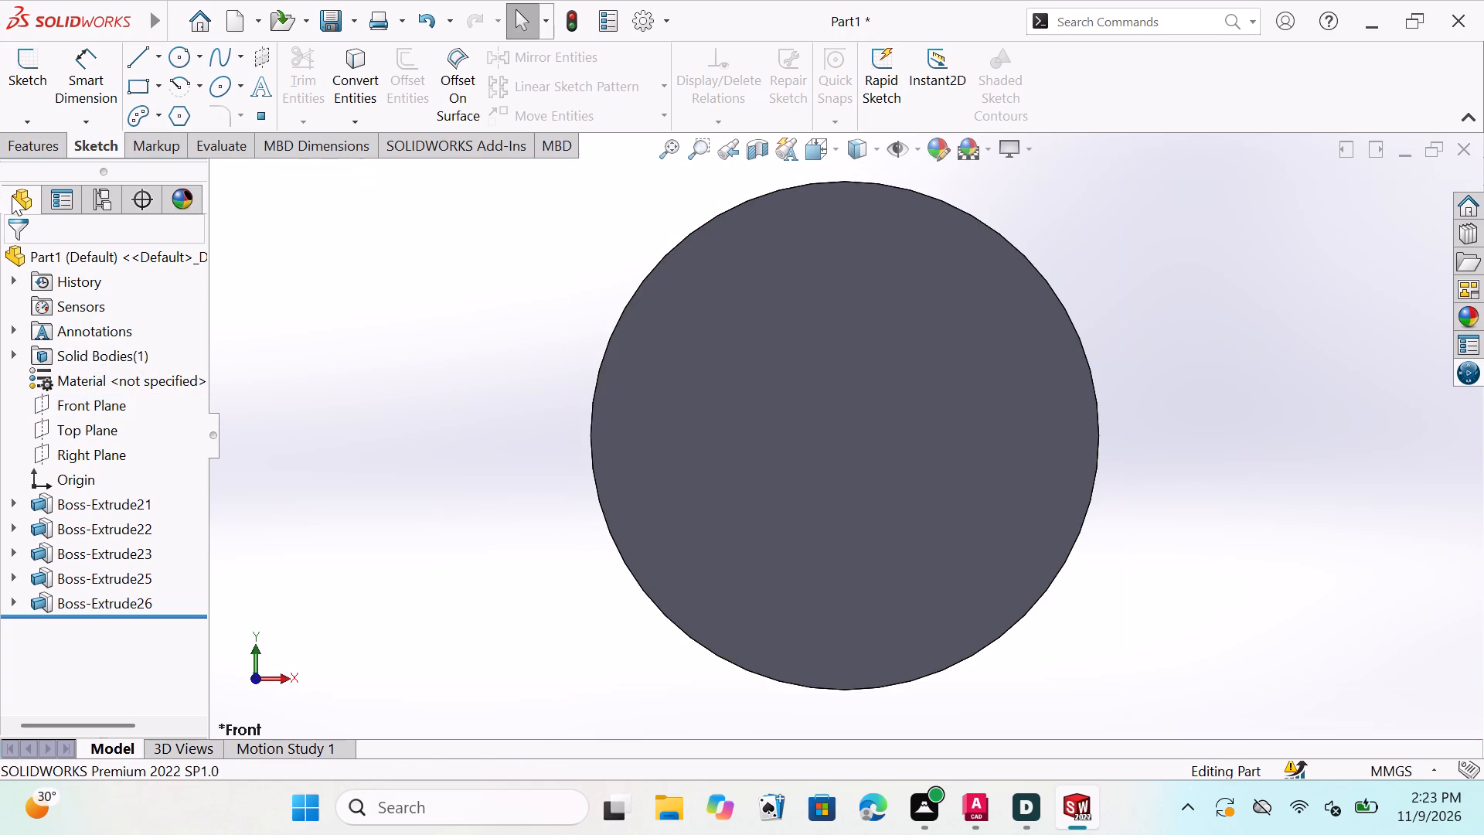
key(Escape)
click(182, 50)
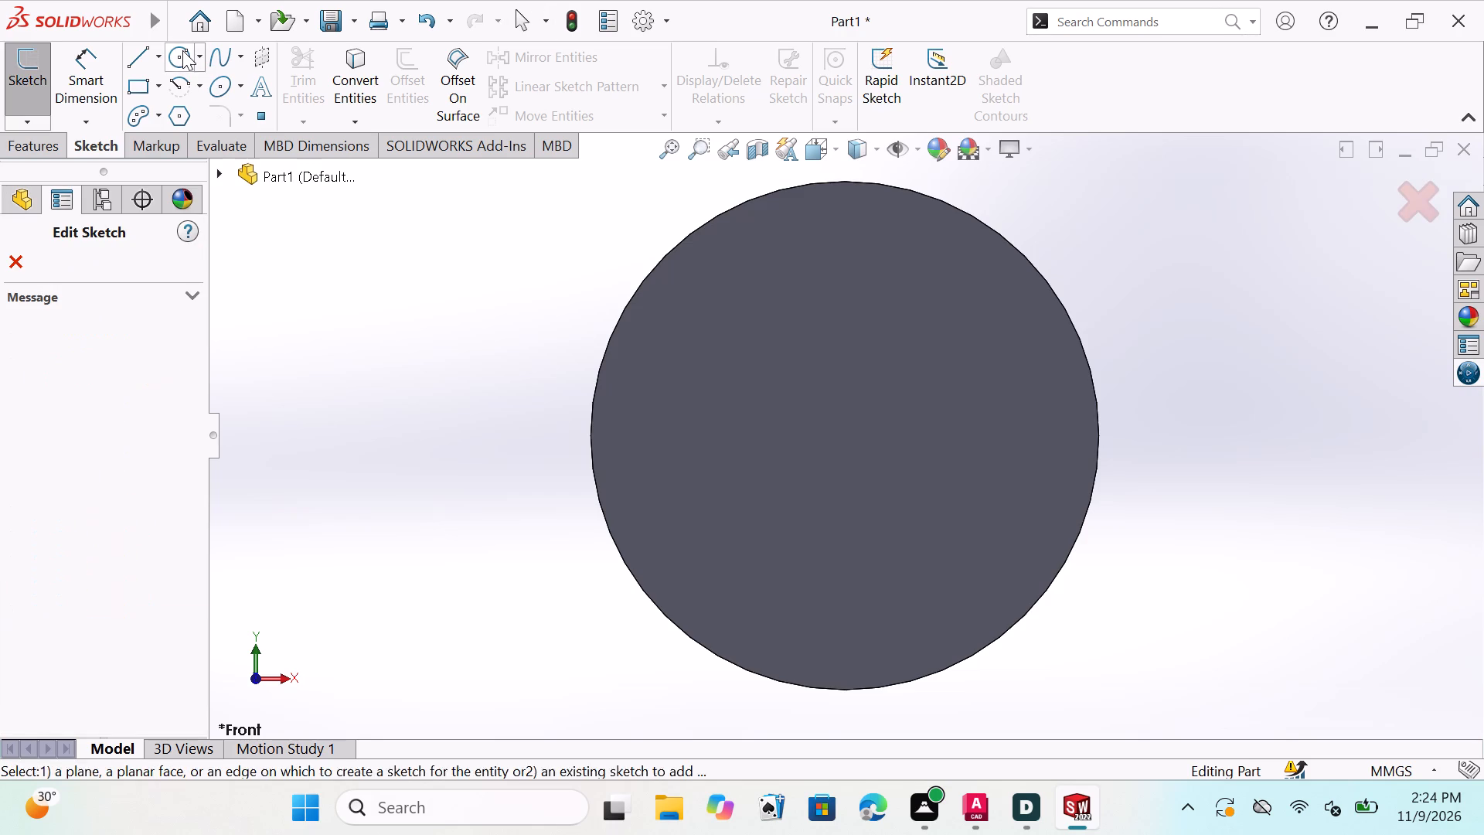
click(946, 387)
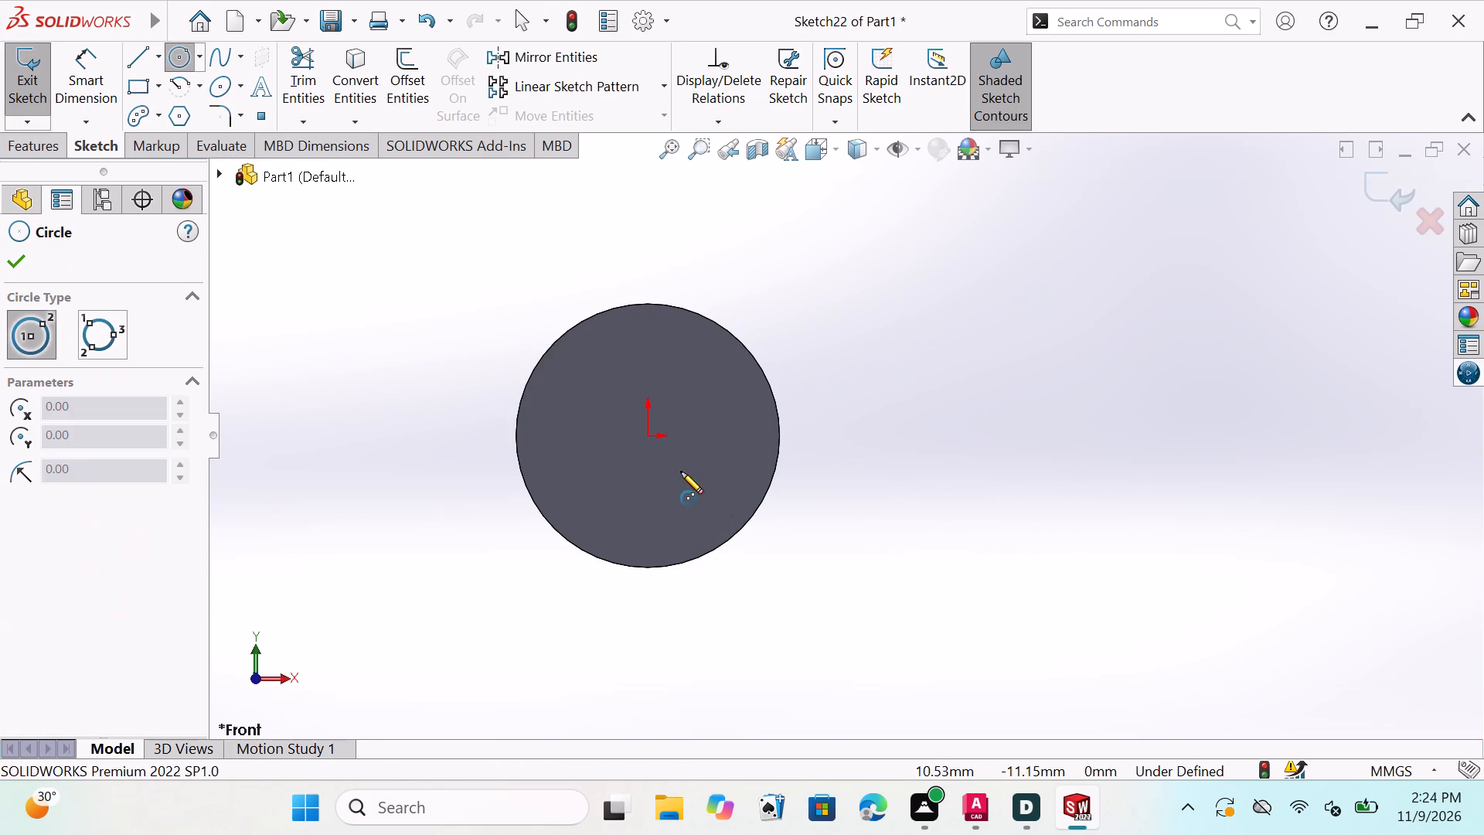
scroll(604, 430, down, 4)
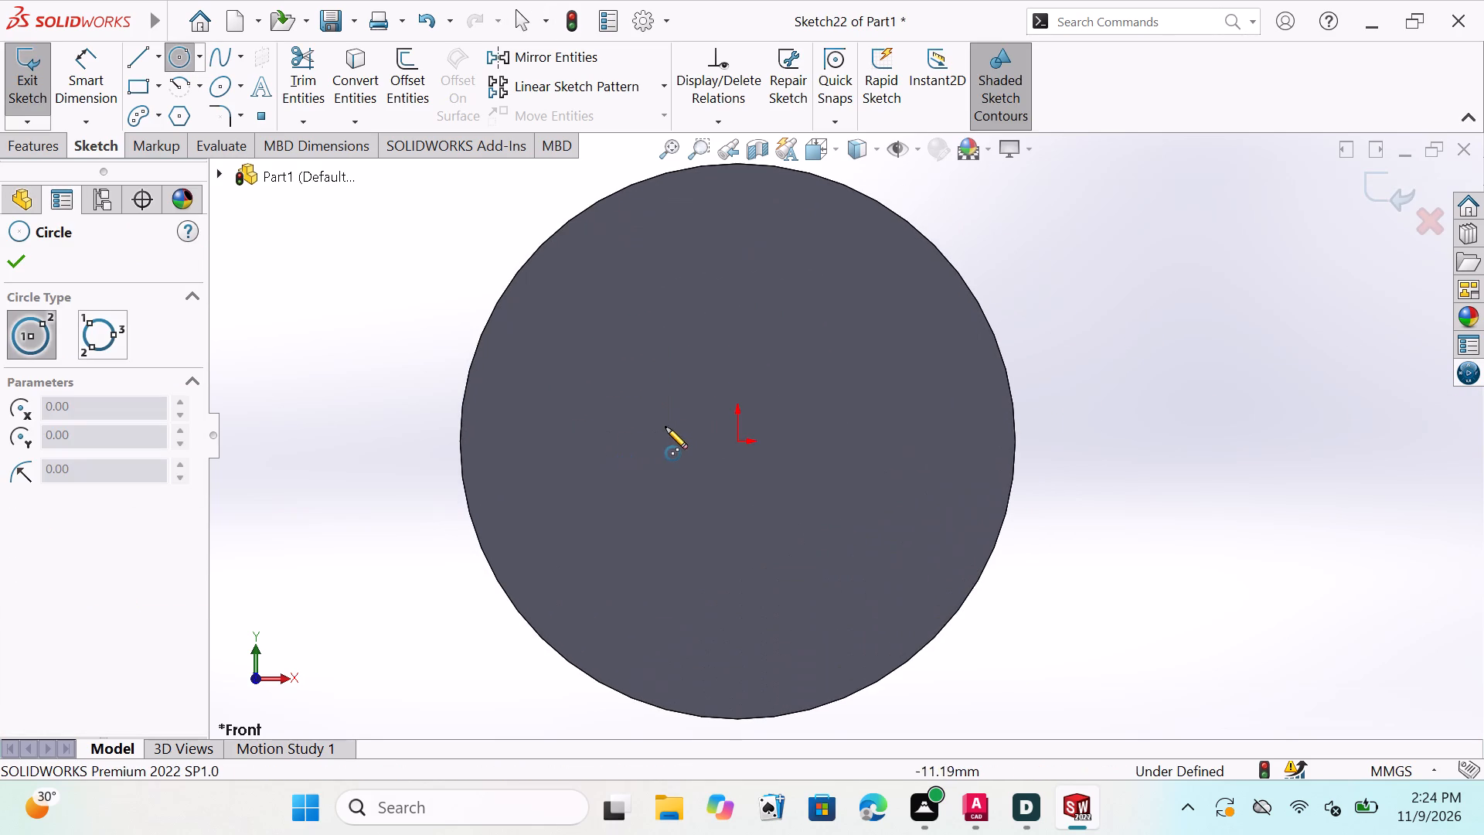
click(736, 441)
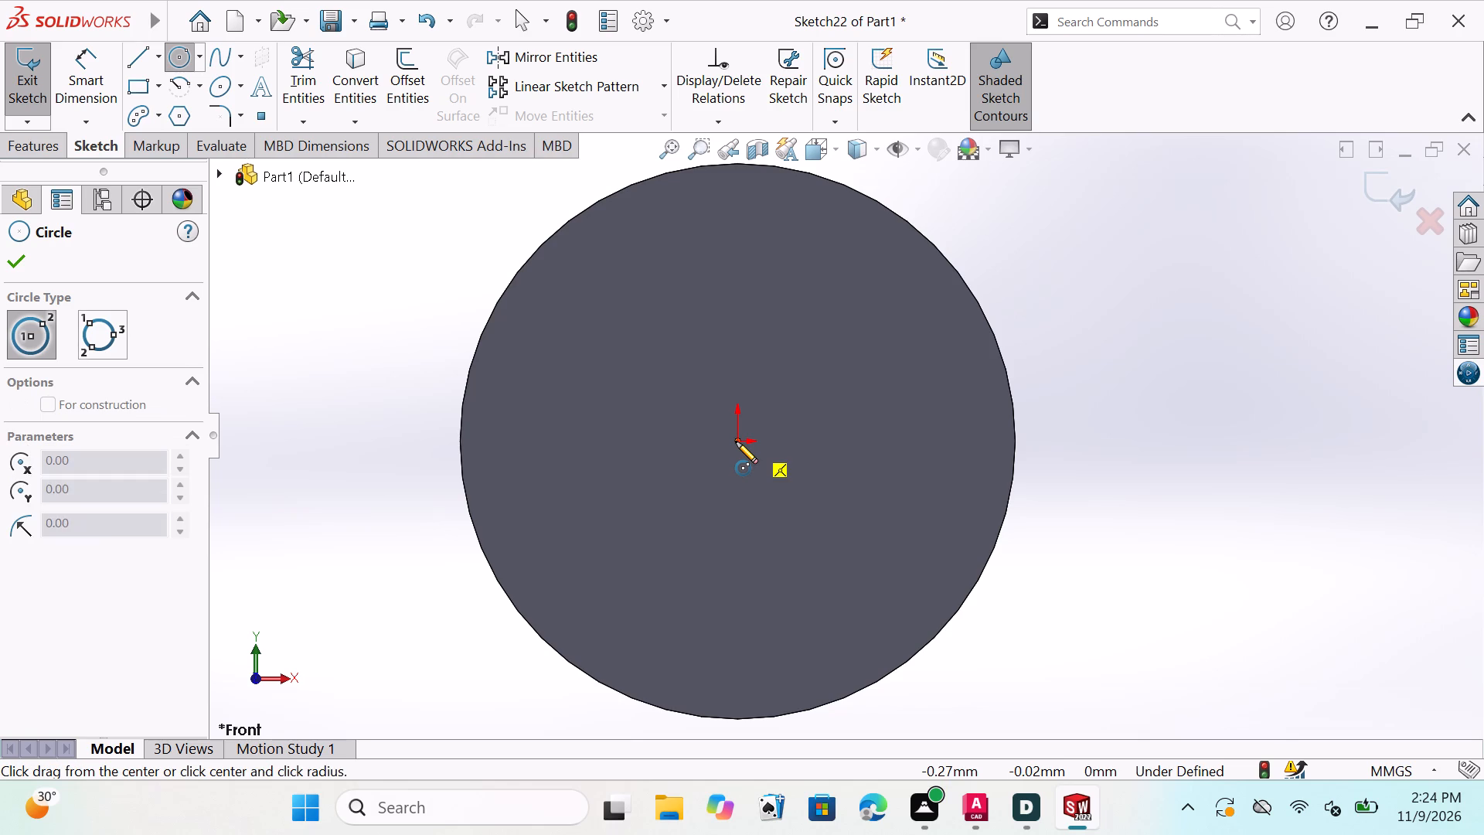
click(934, 450)
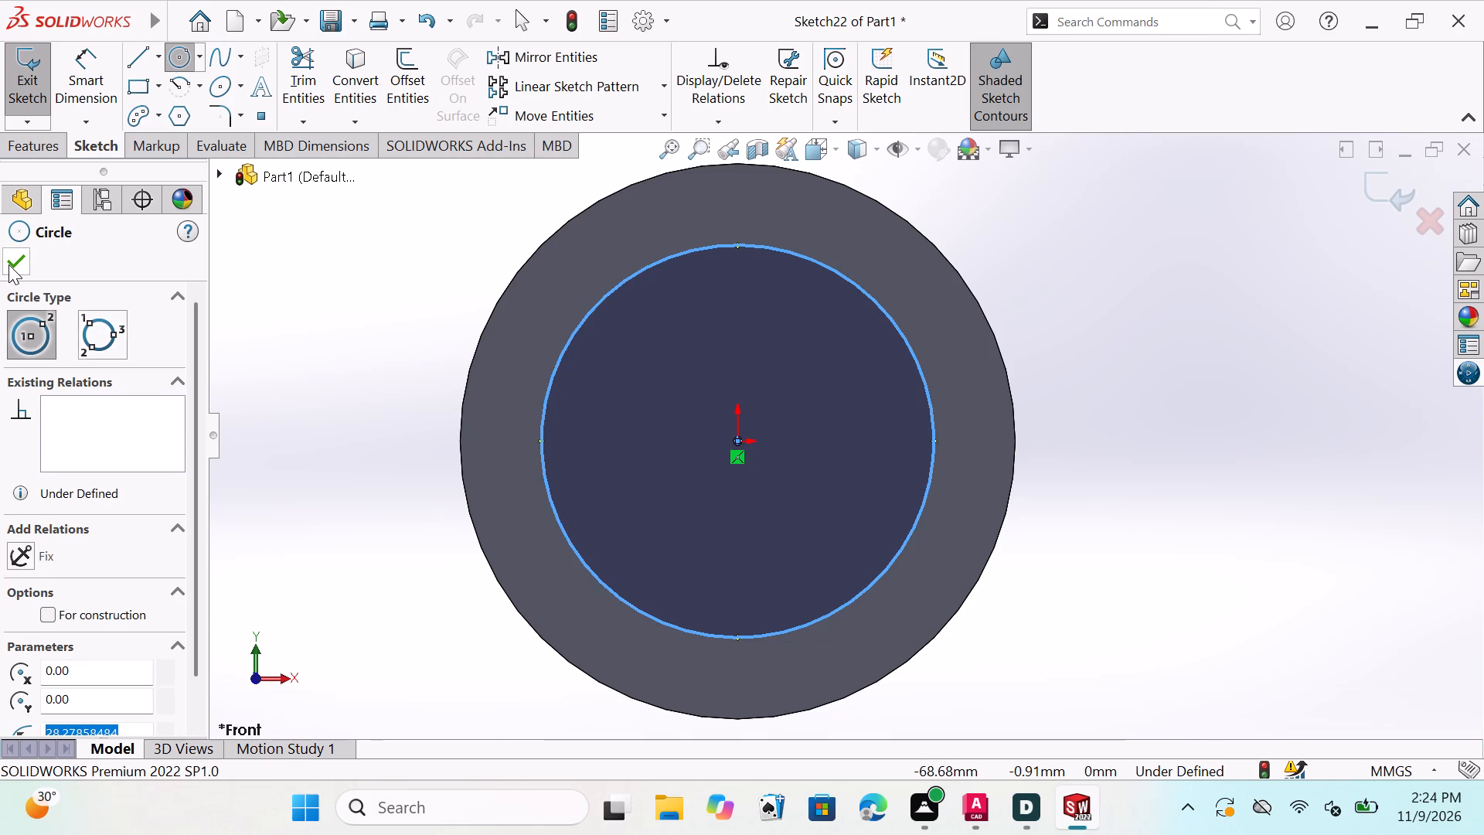
click(9, 264)
Dimension the origin-centred circle on the disc's front face with a diameter of 10 mm.
click(81, 63)
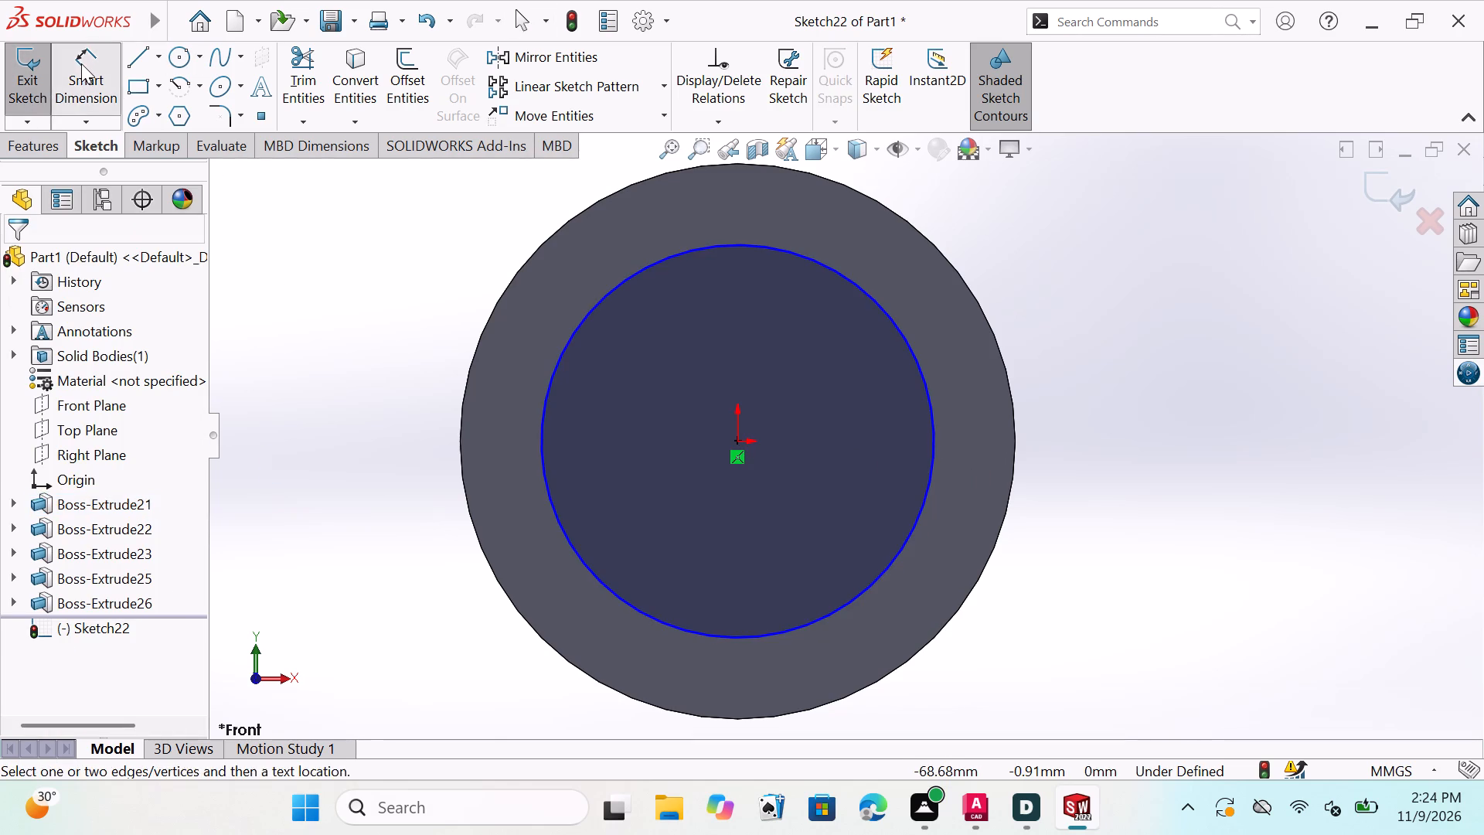
click(655, 259)
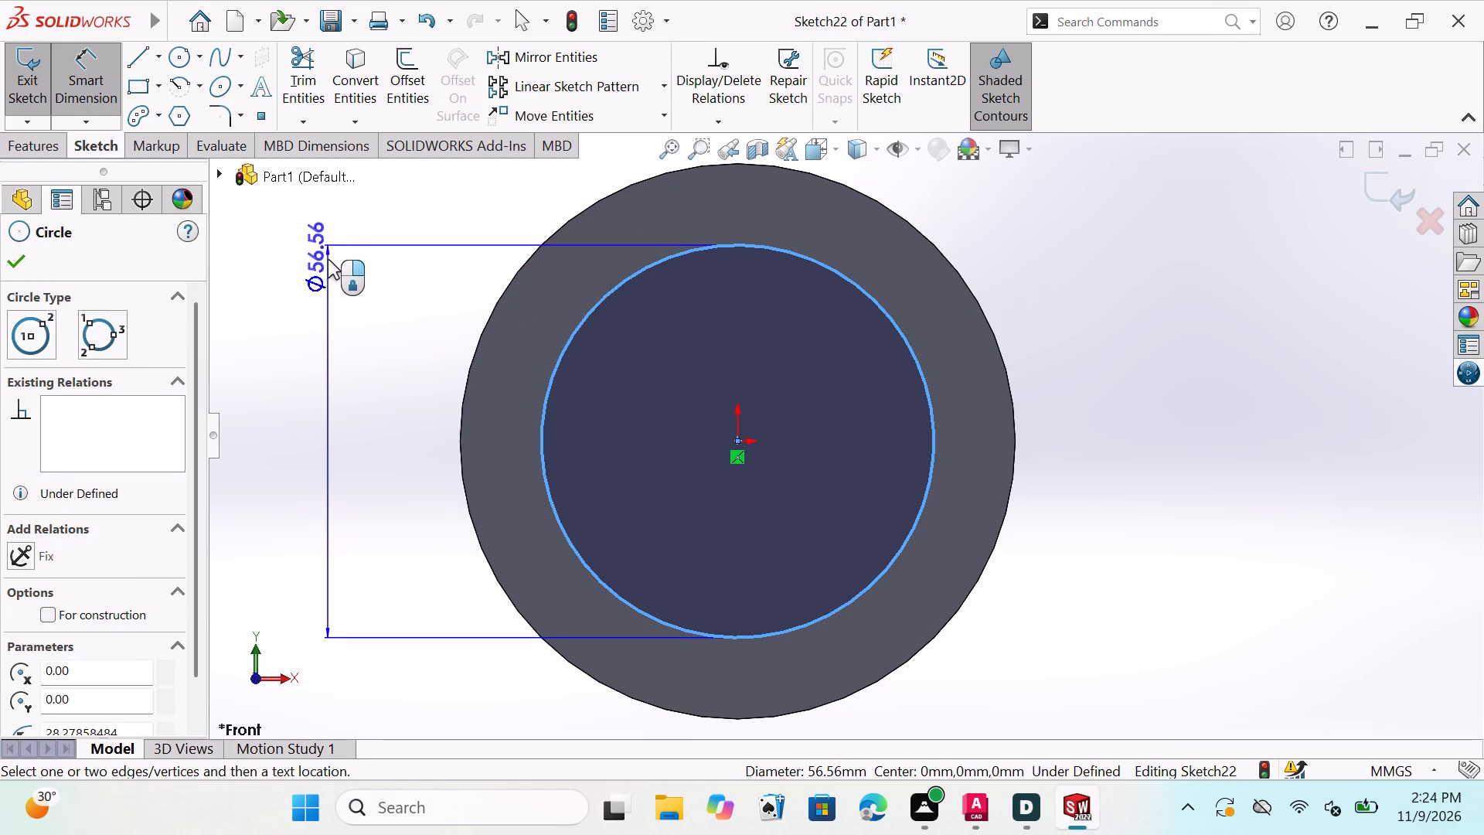
click(328, 259)
click(342, 281)
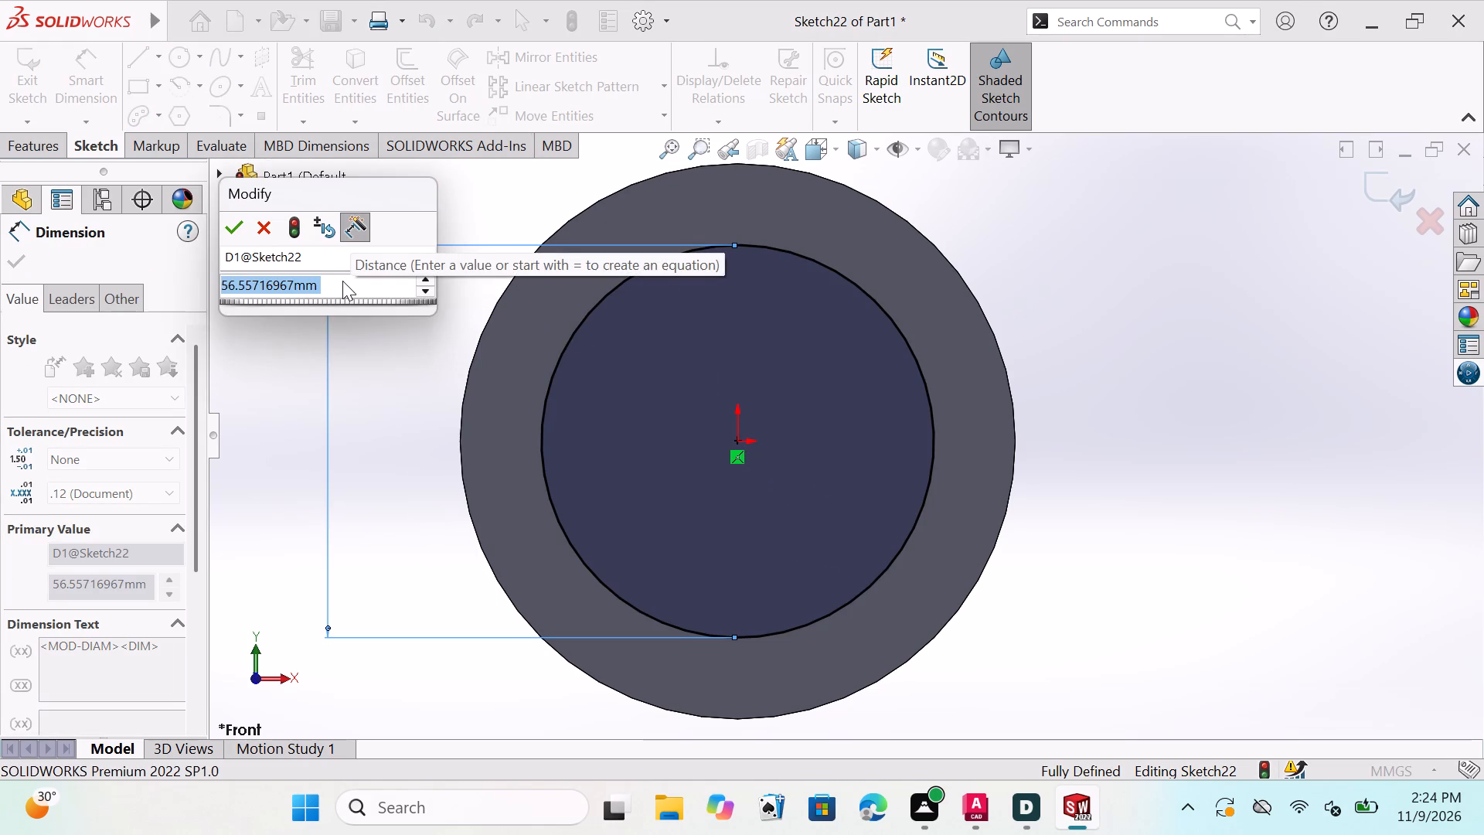
key(BackSpace)
key(BackSpace)
key(BackSpace)
key(BackSpace)
key(BackSpace)
key(BackSpace)
key(BackSpace)
key(BackSpace)
key(BackSpace)
key(BackSpace)
key(BackSpace)
key(BackSpace)
key(BackSpace)
key(BackSpace)
key(BackSpace)
key(BackSpace)
key(BackSpace)
key(BackSpace)
key(BackSpace)
key(BackSpace)
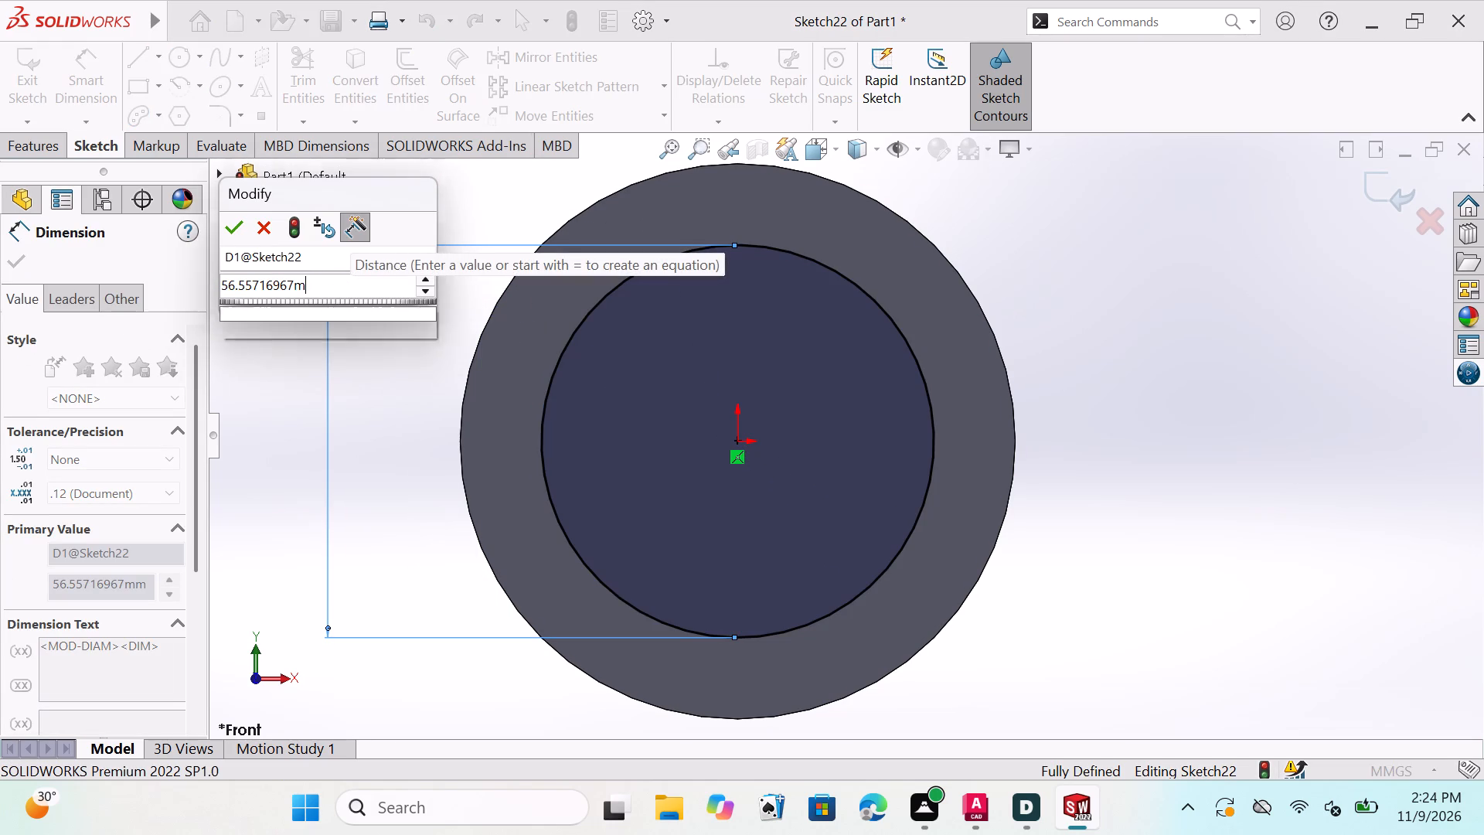
text(10)
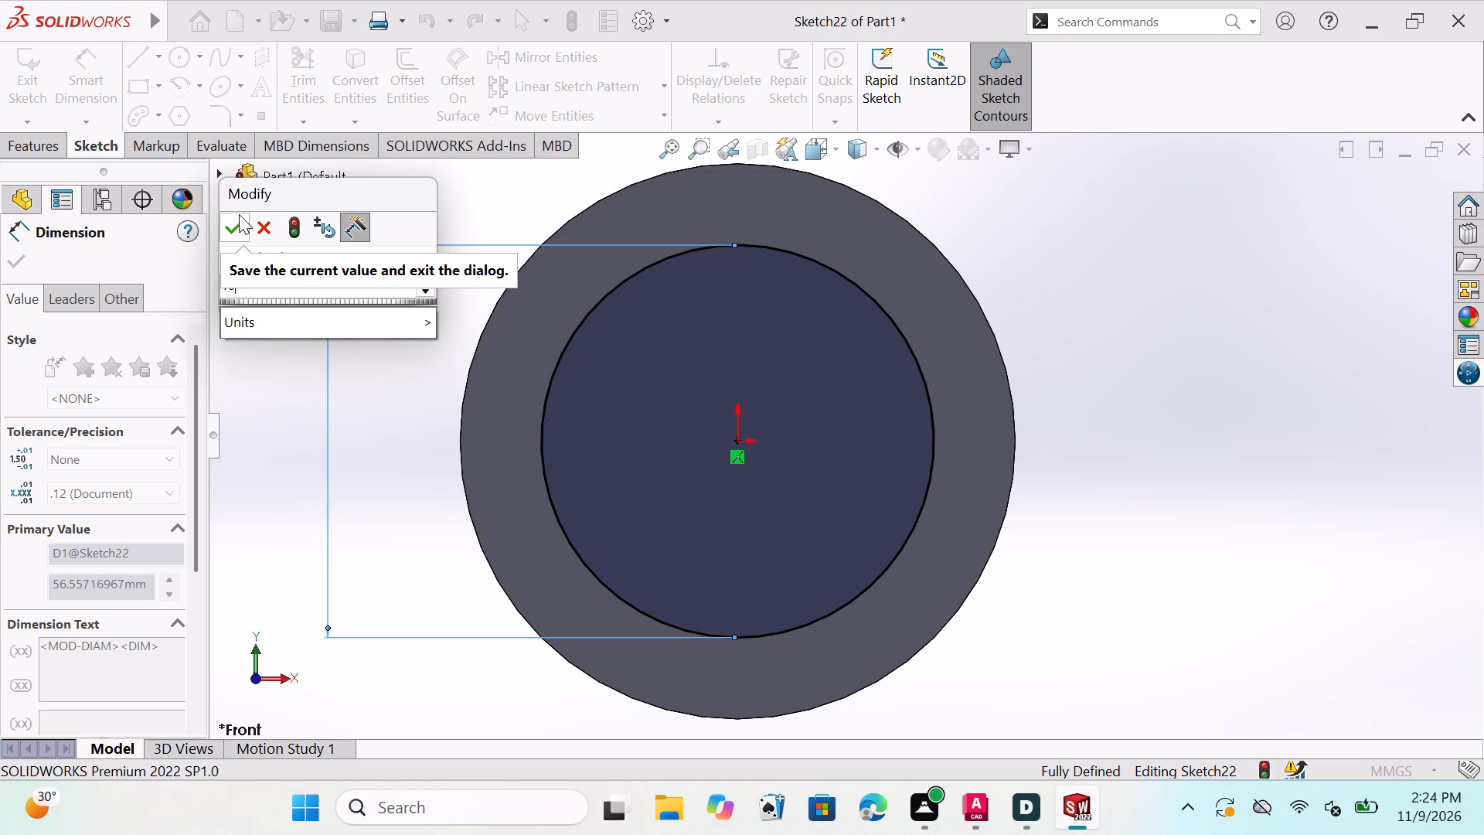
click(240, 223)
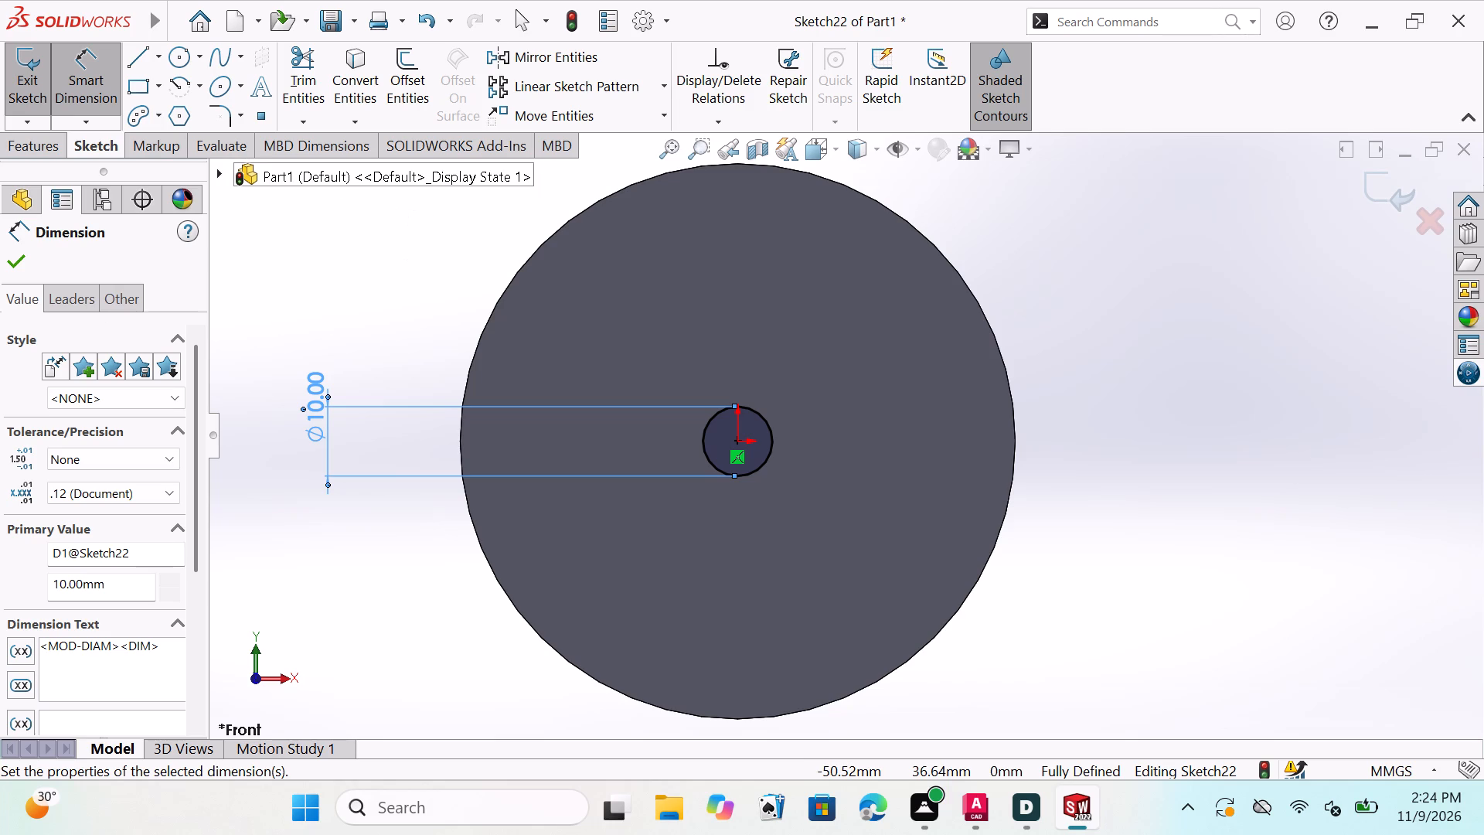
click(14, 264)
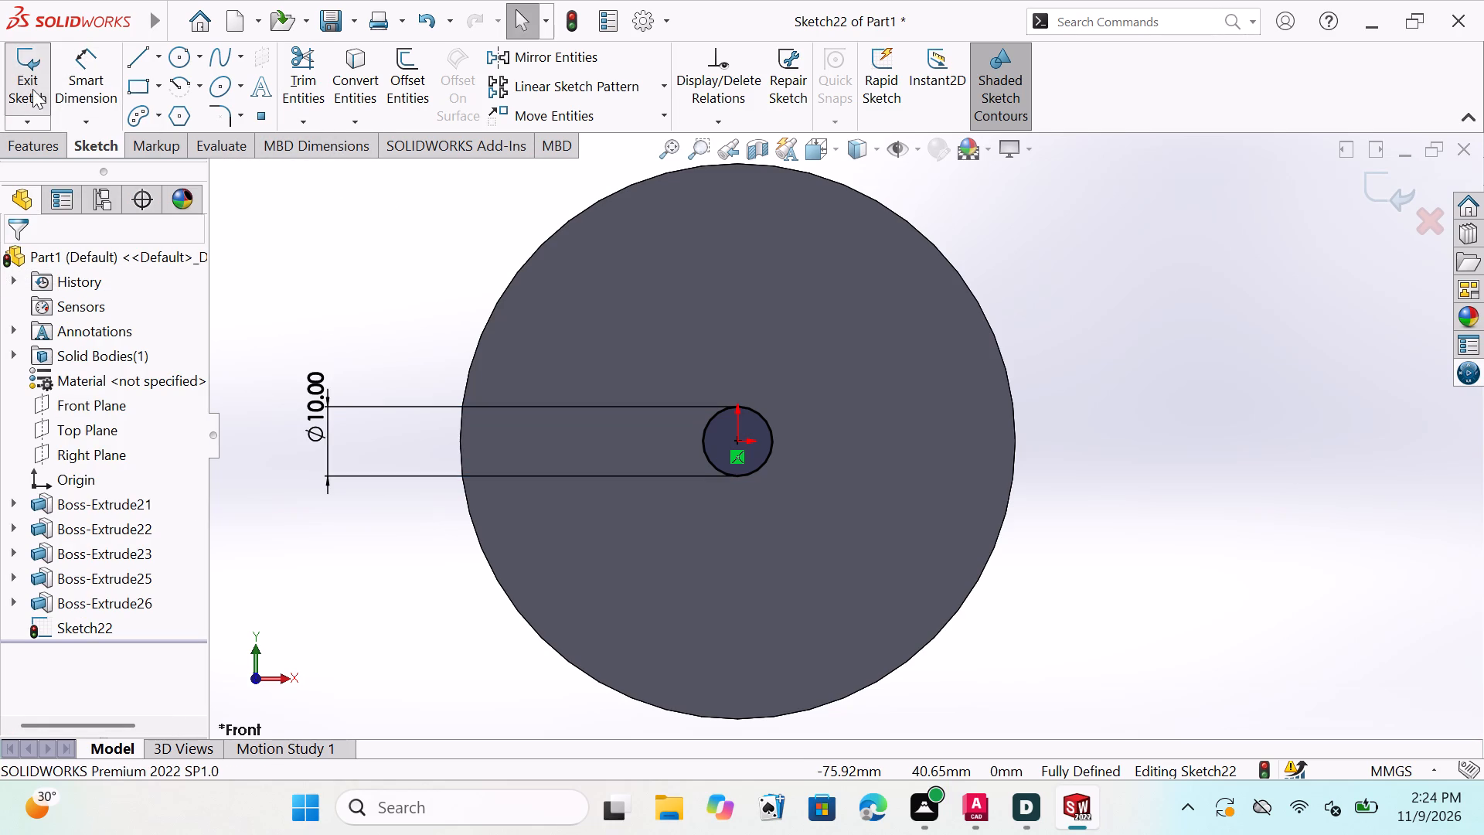
Extrude the 10 mm circle as a merged blind boss 120 mm deep in the reversed direction, through the disc and rear bosses.
click(31, 145)
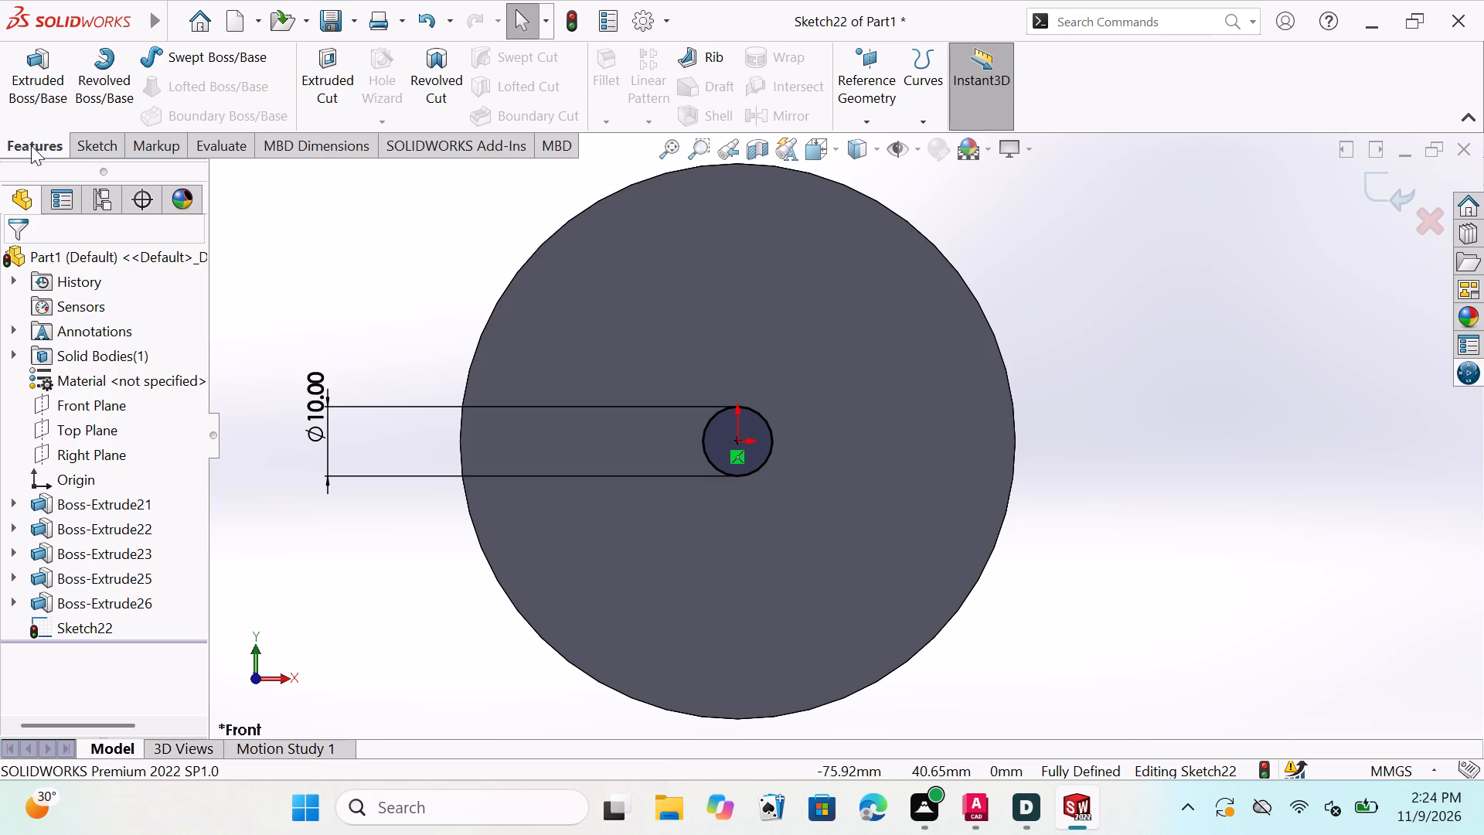
click(45, 74)
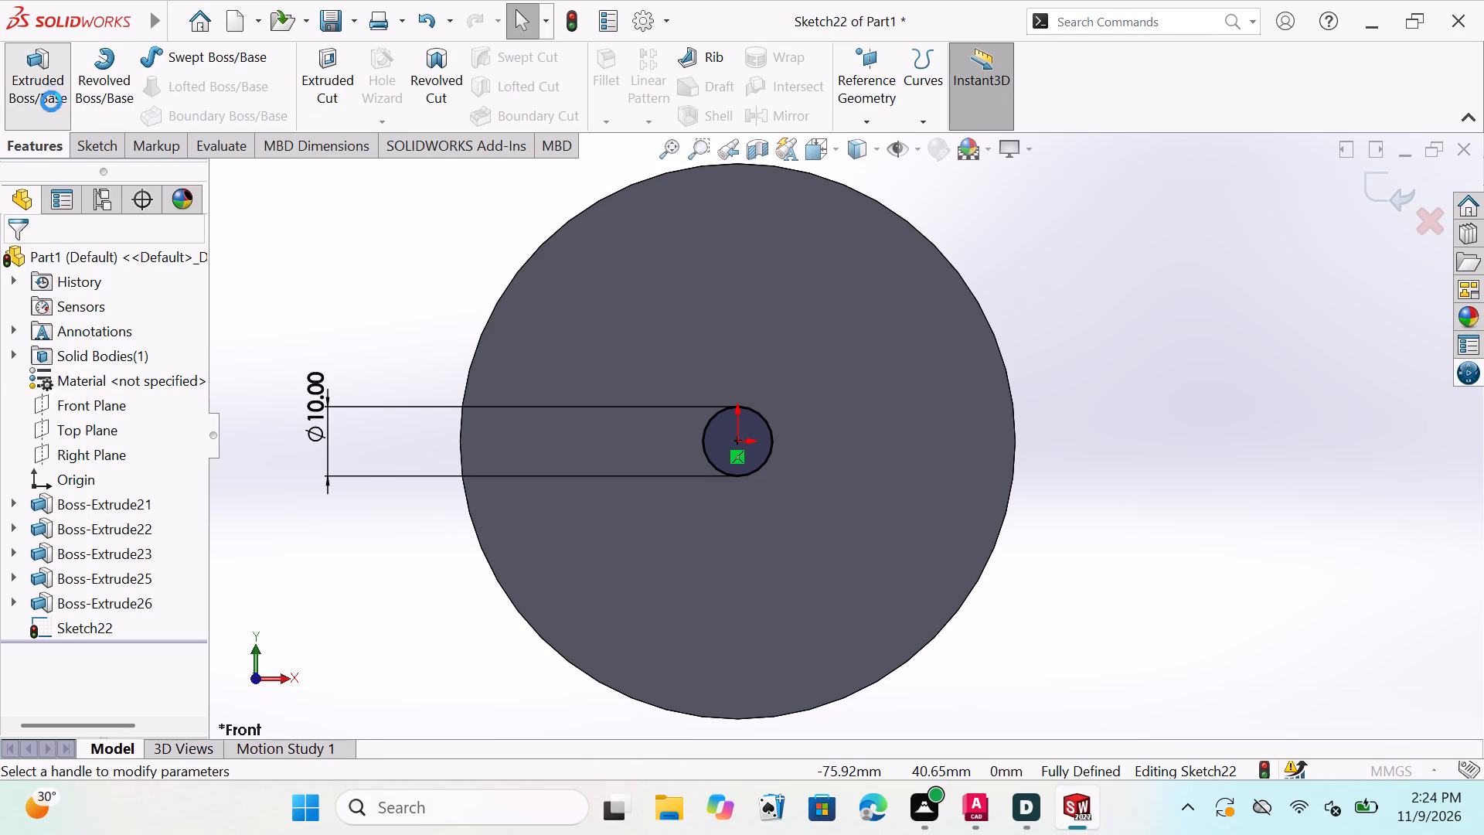
middle_drag(1120, 534, 1055, 561)
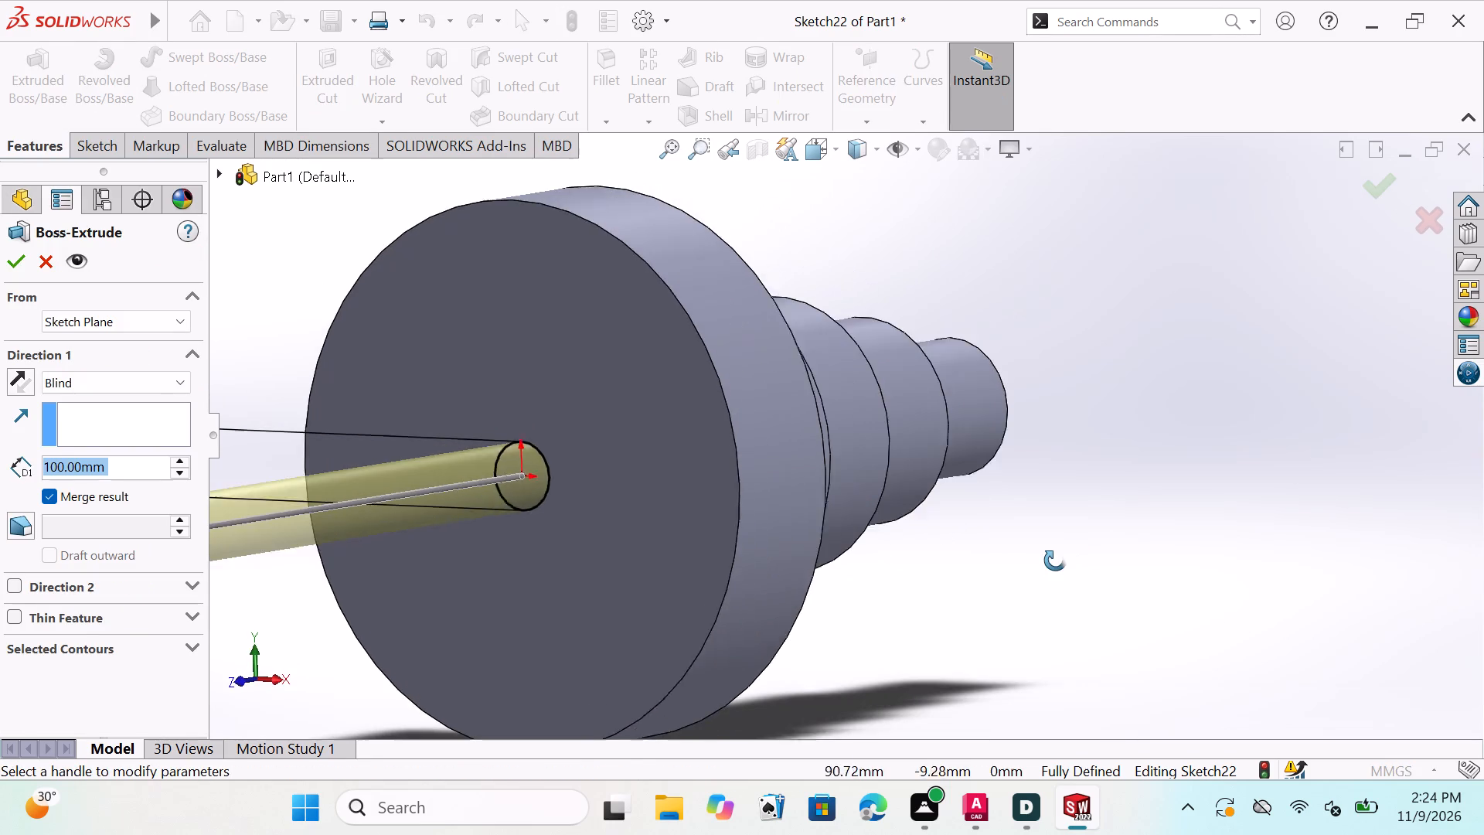
middle_drag(1055, 561, 1049, 566)
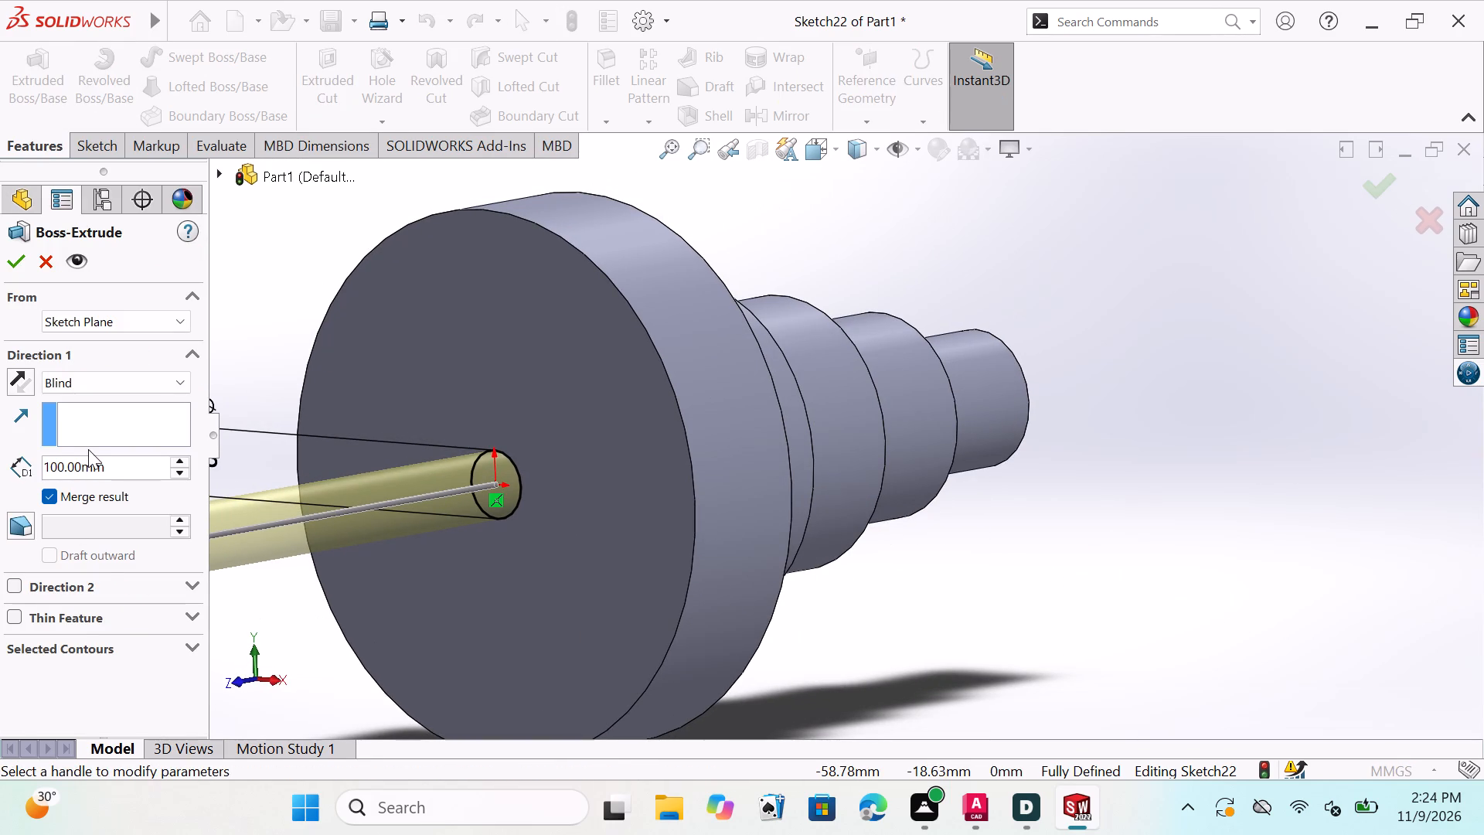
click(134, 472)
key(BackSpace)
key(BackSpace)
key(BackSpace)
key(BackSpace)
key(BackSpace)
key(BackSpace)
key(BackSpace)
key(BackSpace)
key(BackSpace)
key(BackSpace)
key(BackSpace)
key(BackSpace)
key(BackSpace)
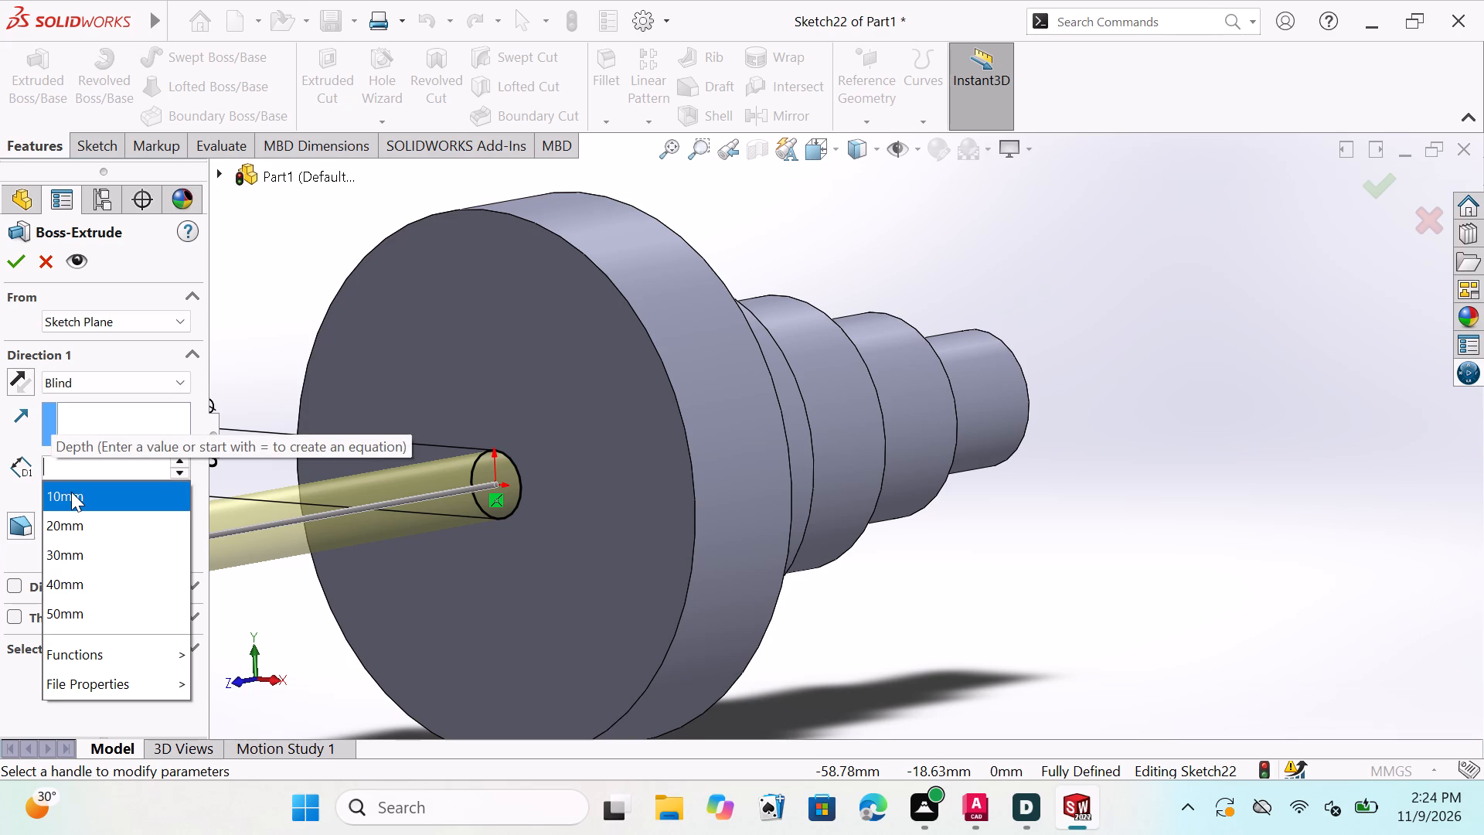
text(12)
key(0)
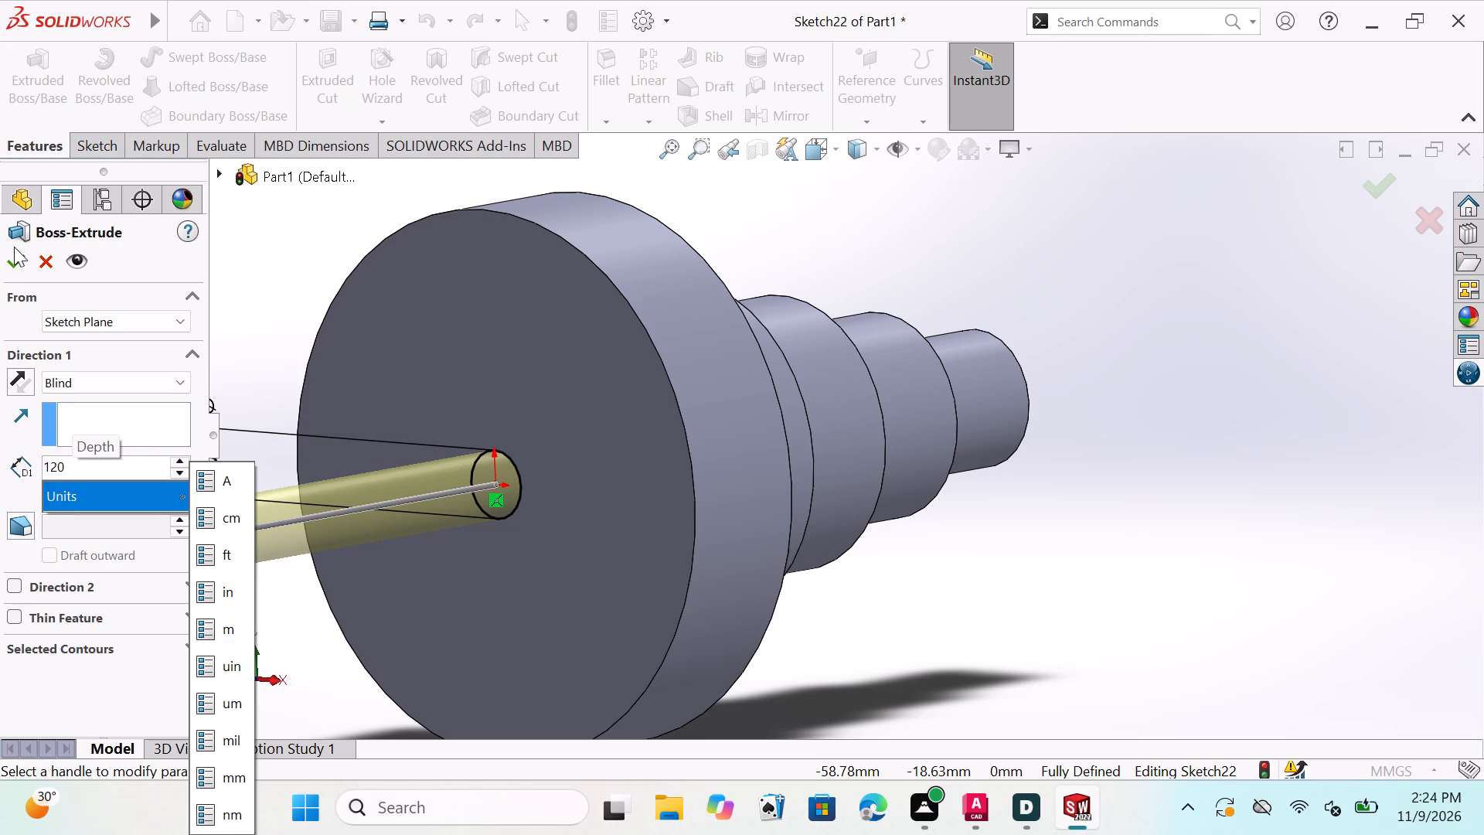
click(19, 377)
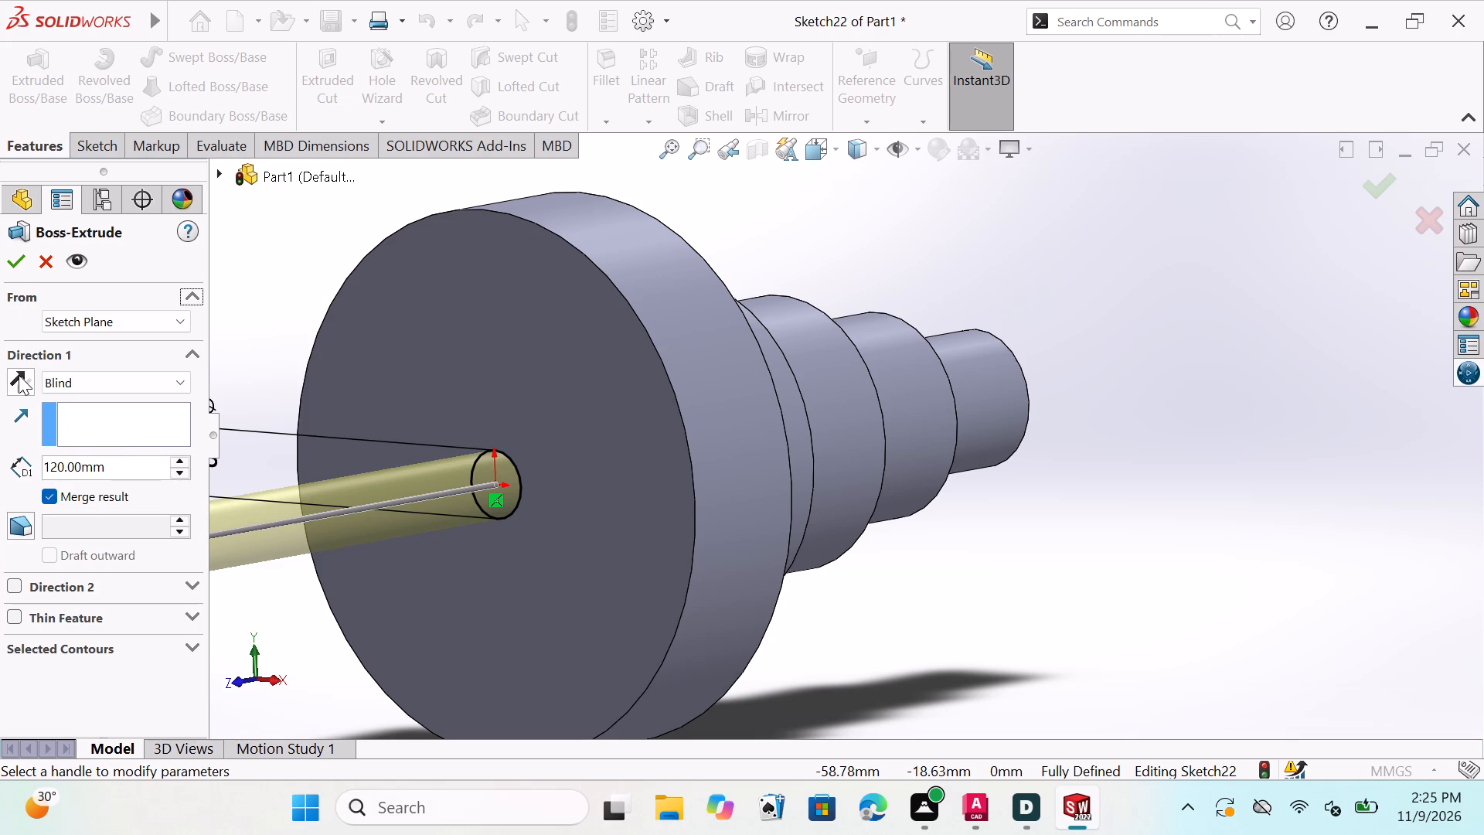
click(20, 369)
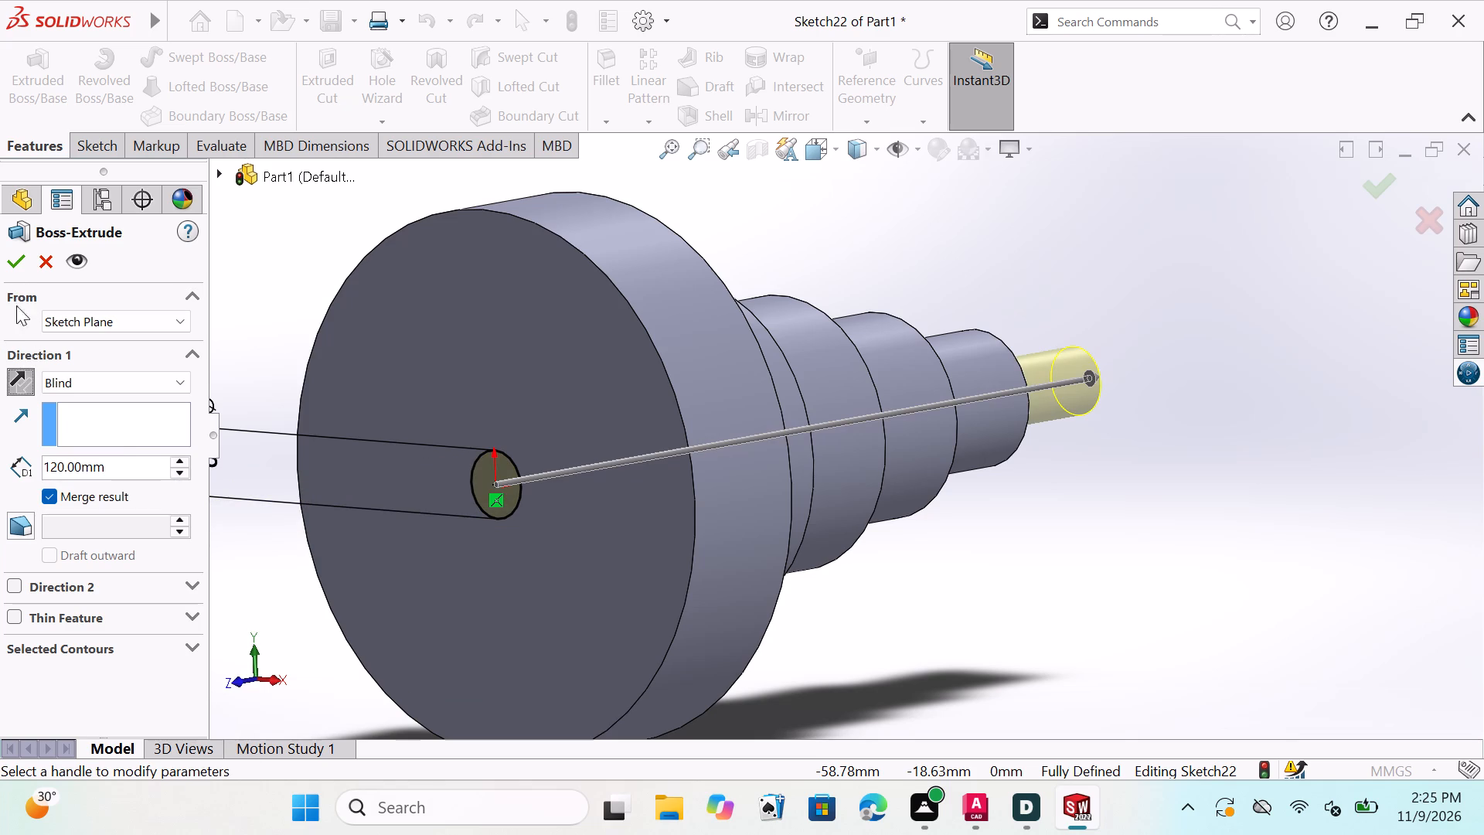
click(22, 254)
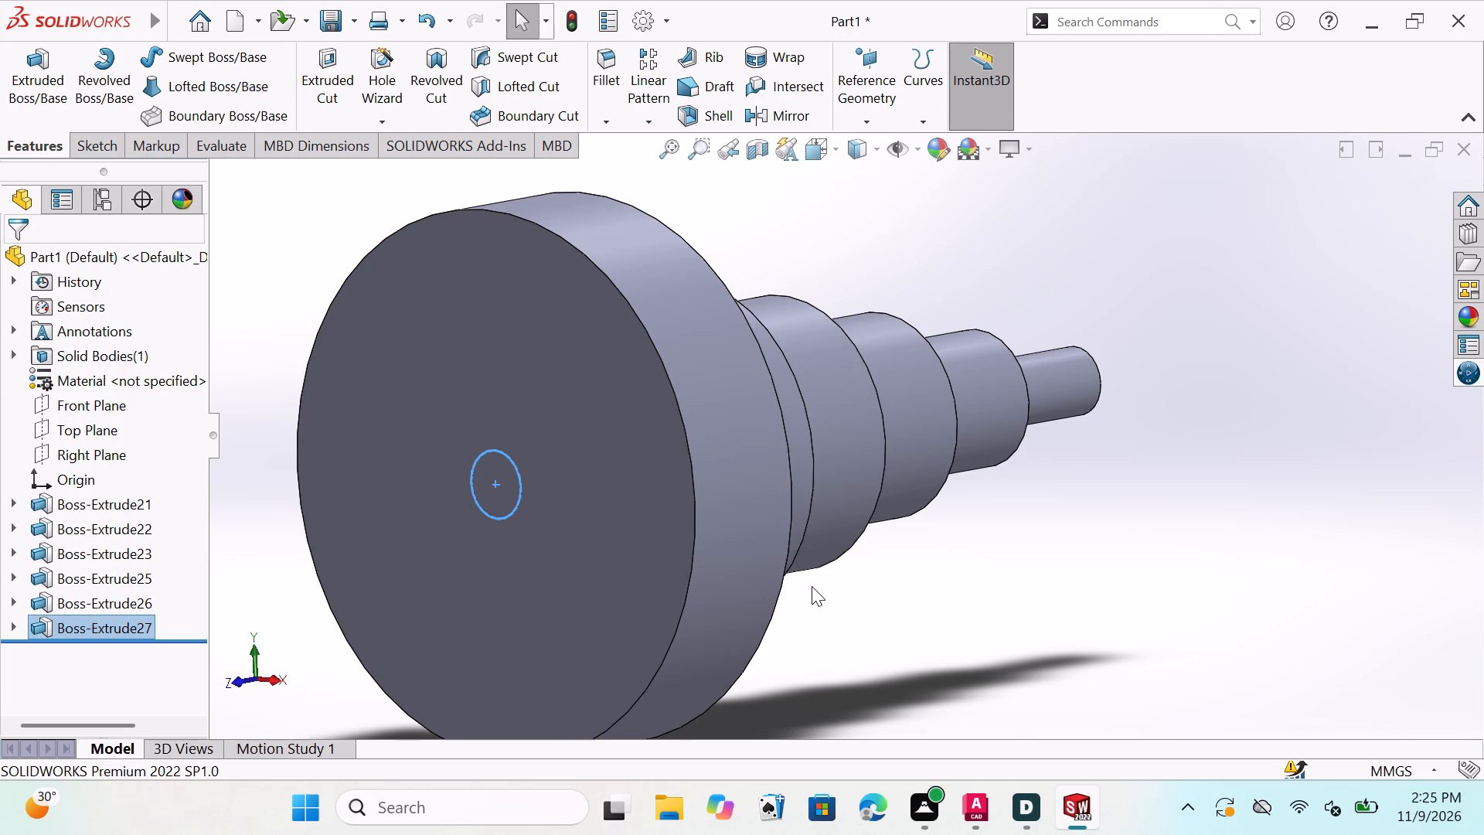
Examine the stepped part from the front, side and rear, checking the disc and its concentric rear bosses.
scroll(809, 587, down, 1)
scroll(808, 587, up, 3)
key(Escape)
key(Escape)
key(Escape)
key(Escape)
key(Escape)
key(Escape)
key(Escape)
key(Escape)
key(Escape)
key(Escape)
key(Escape)
key(Escape)
key(Escape)
key(Escape)
key(Escape)
key(Escape)
key(Escape)
key(Escape)
key(Escape)
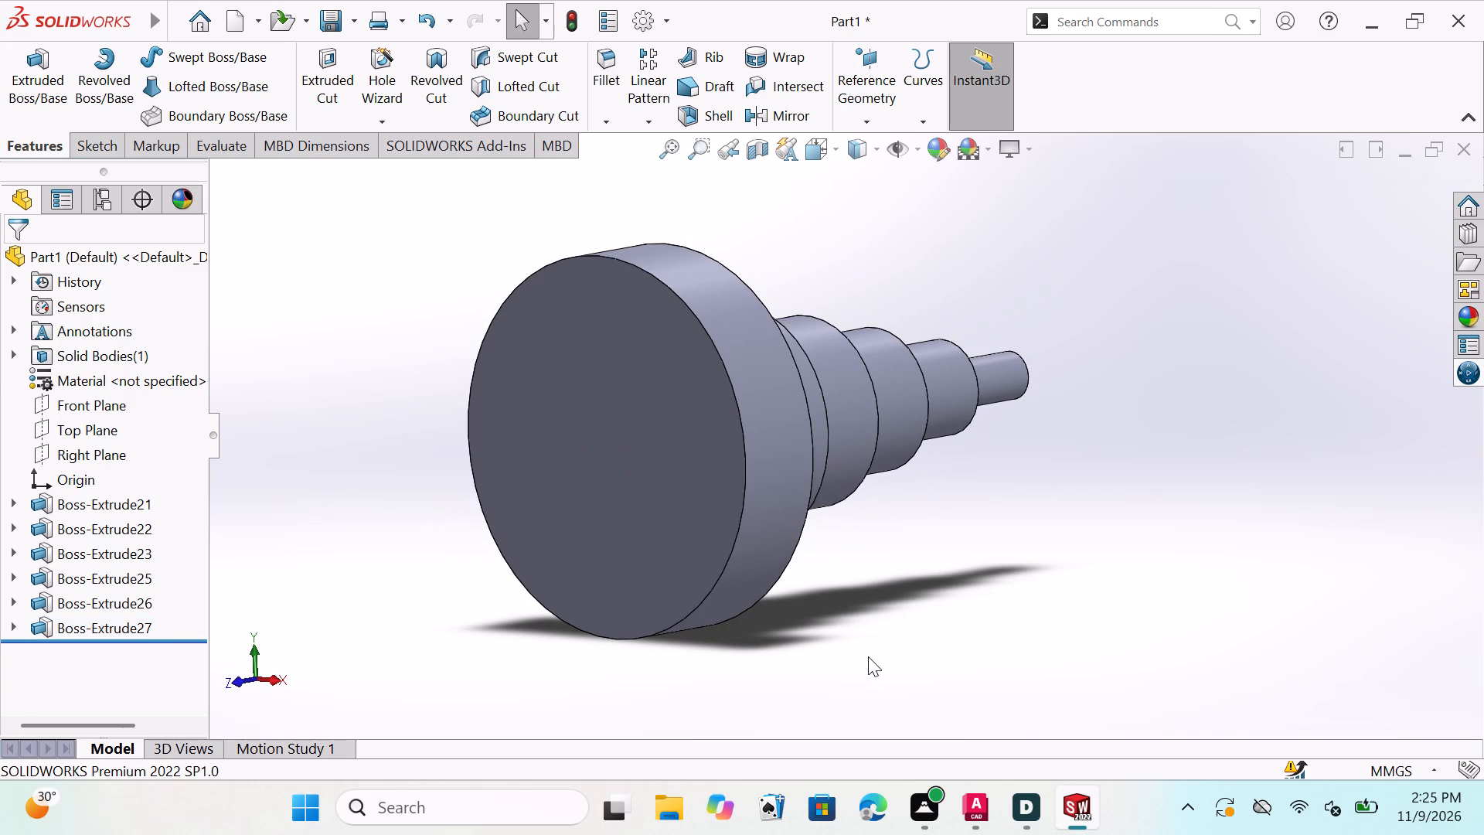
middle_drag(863, 595, 825, 612)
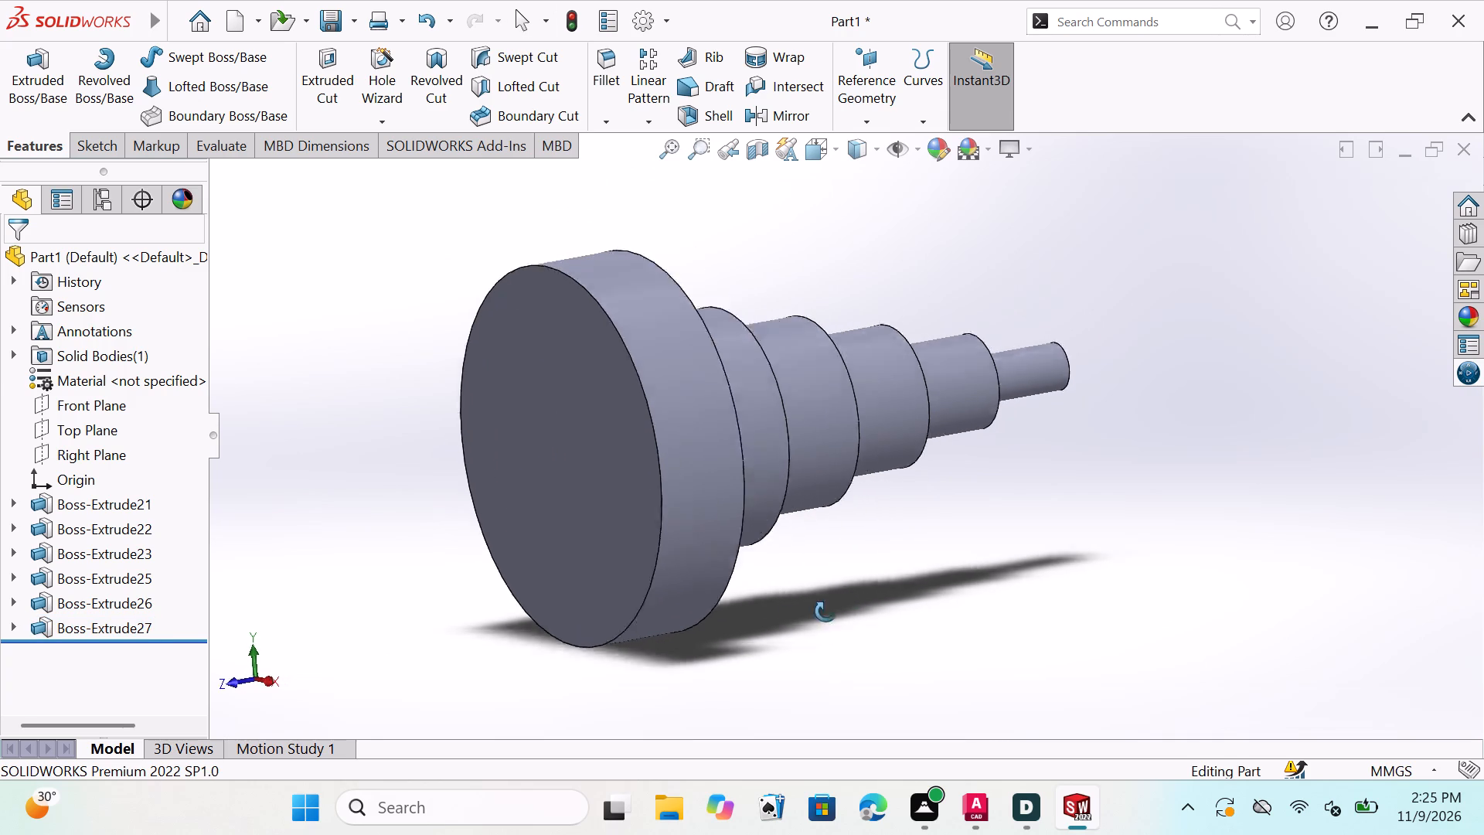
middle_drag(825, 612, 699, 638)
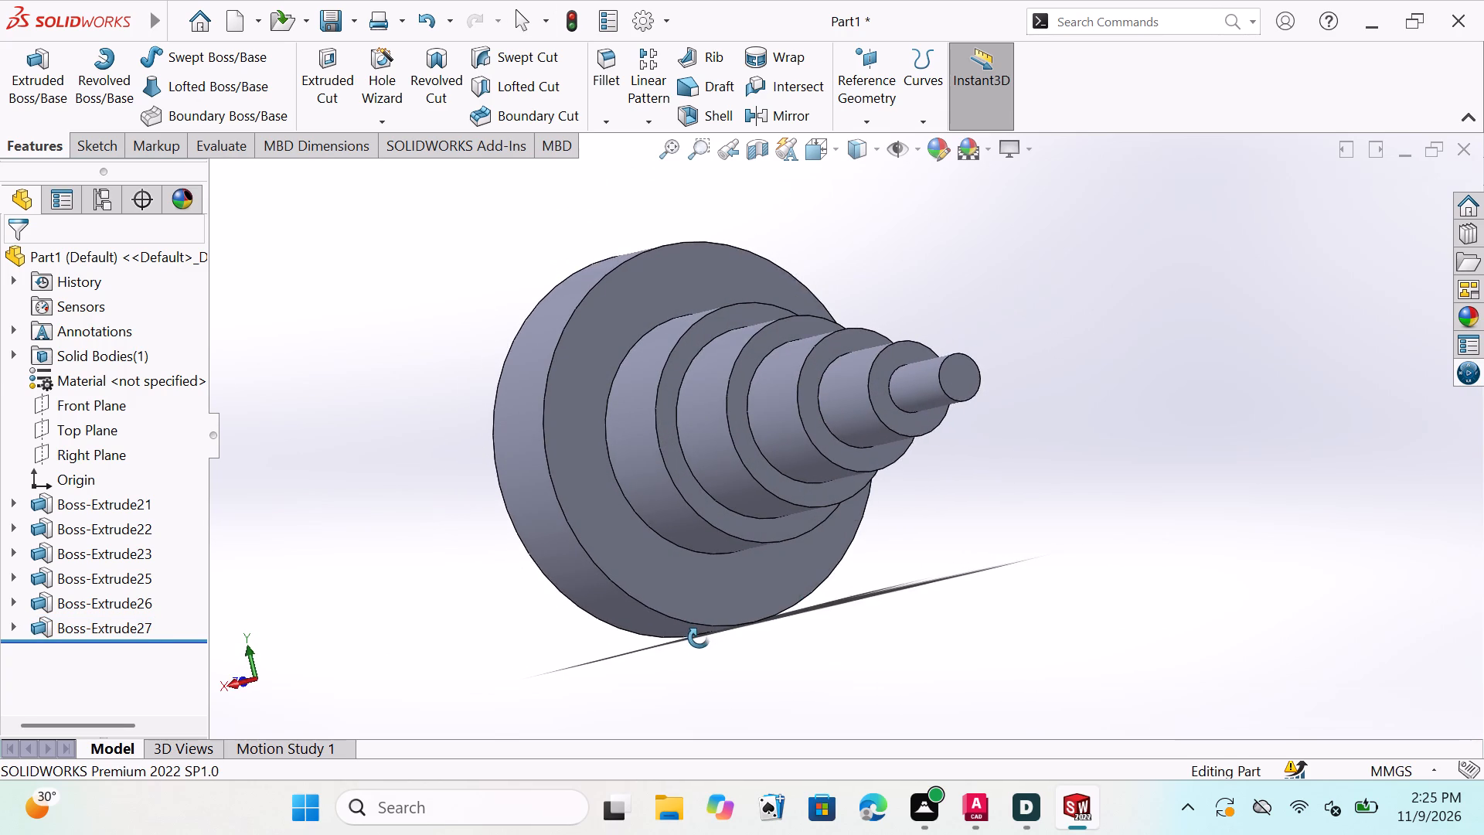
middle_drag(699, 638, 634, 663)
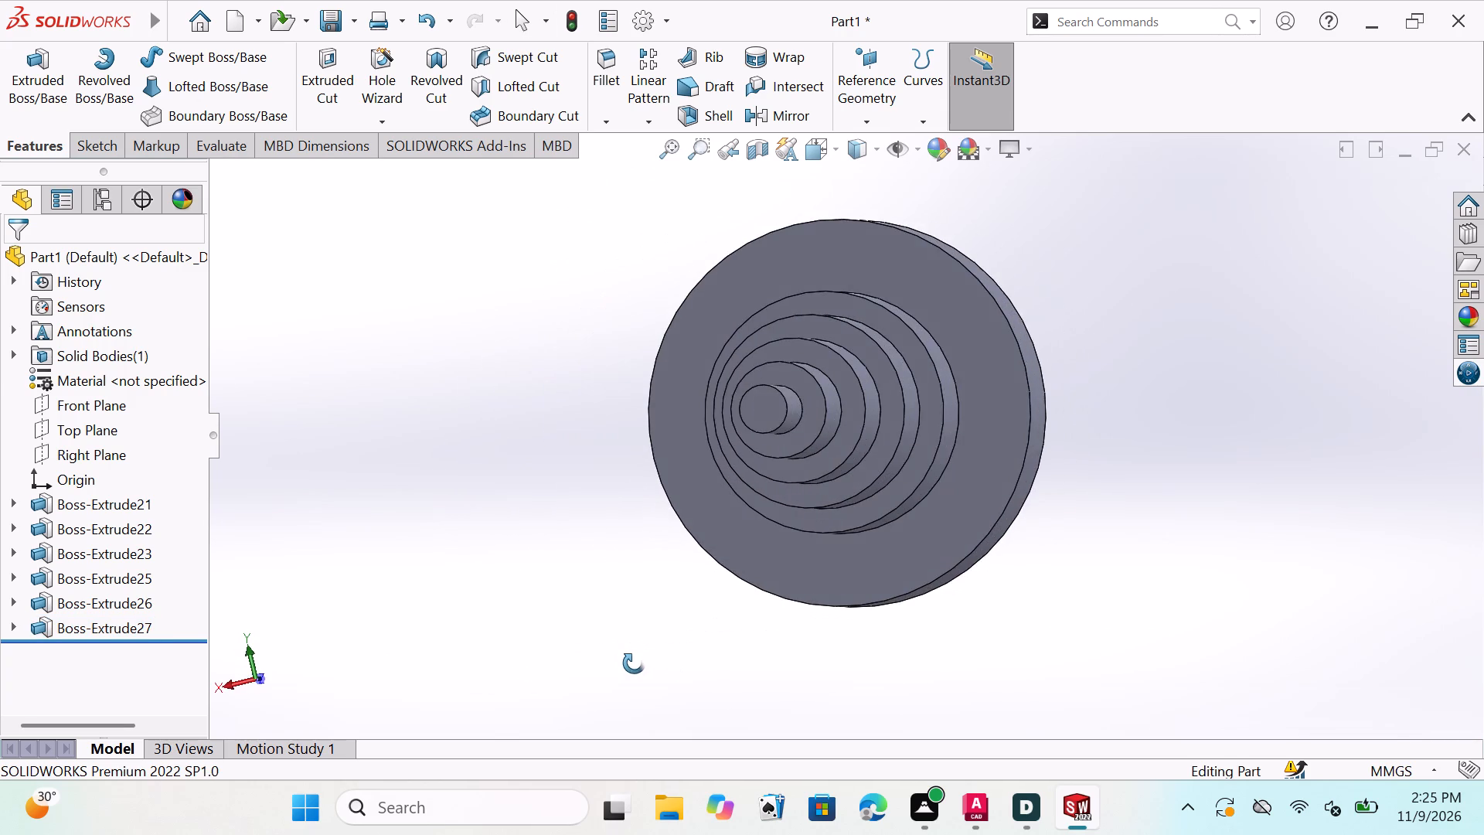
middle_drag(634, 663, 652, 653)
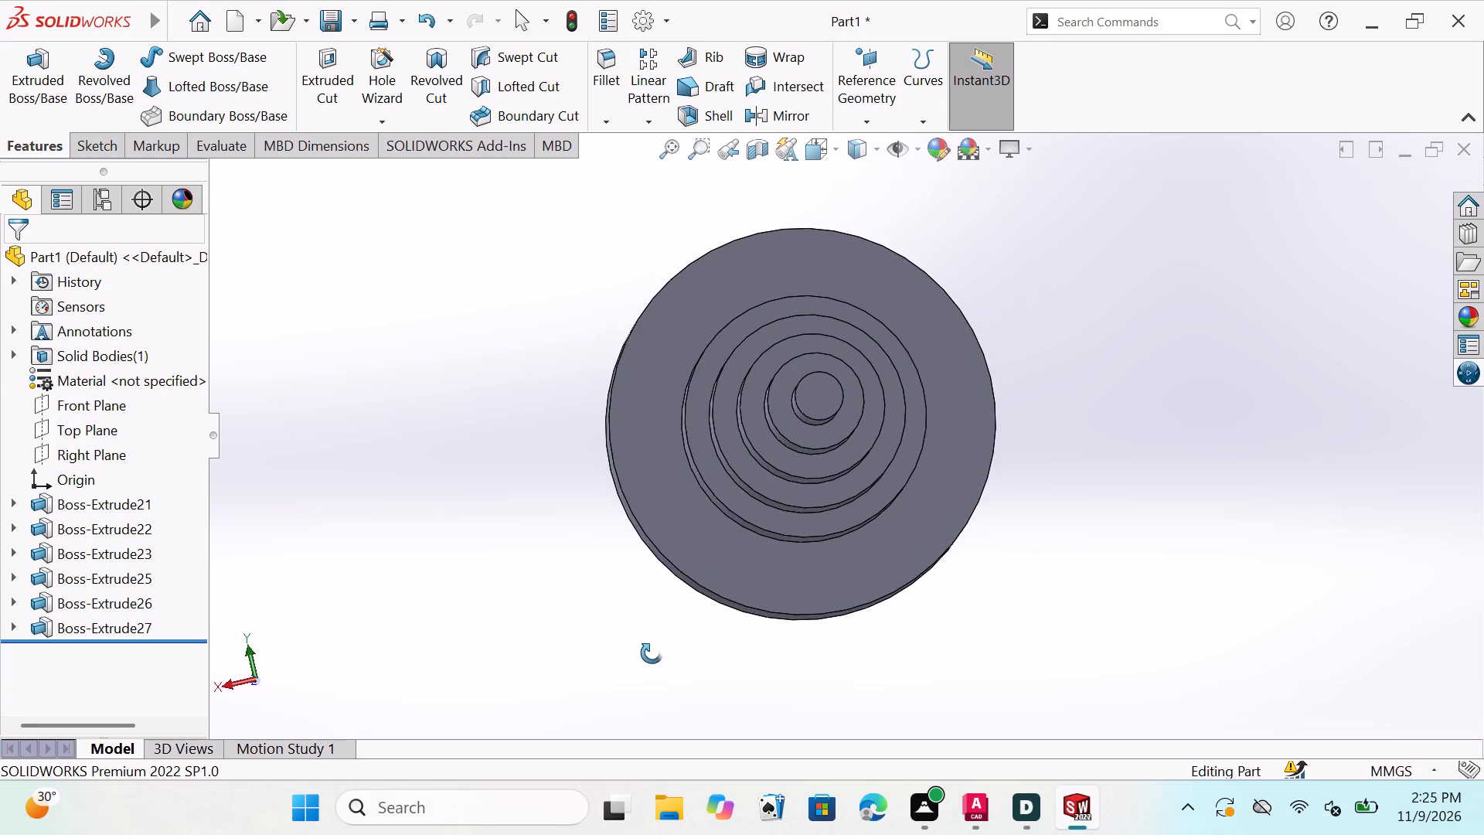
middle_drag(652, 653, 773, 608)
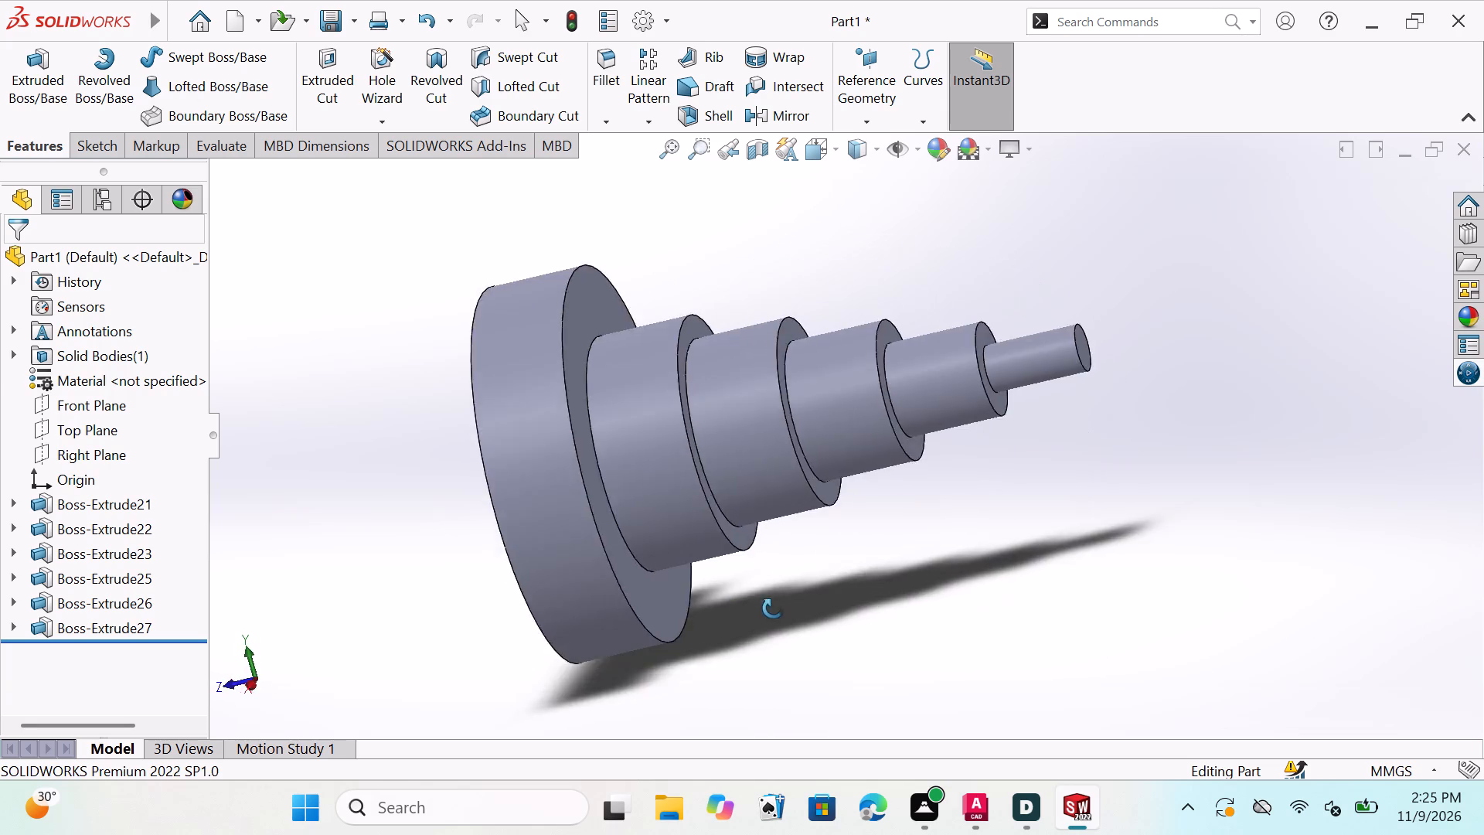
middle_drag(773, 608, 884, 548)
middle_drag(895, 515, 907, 506)
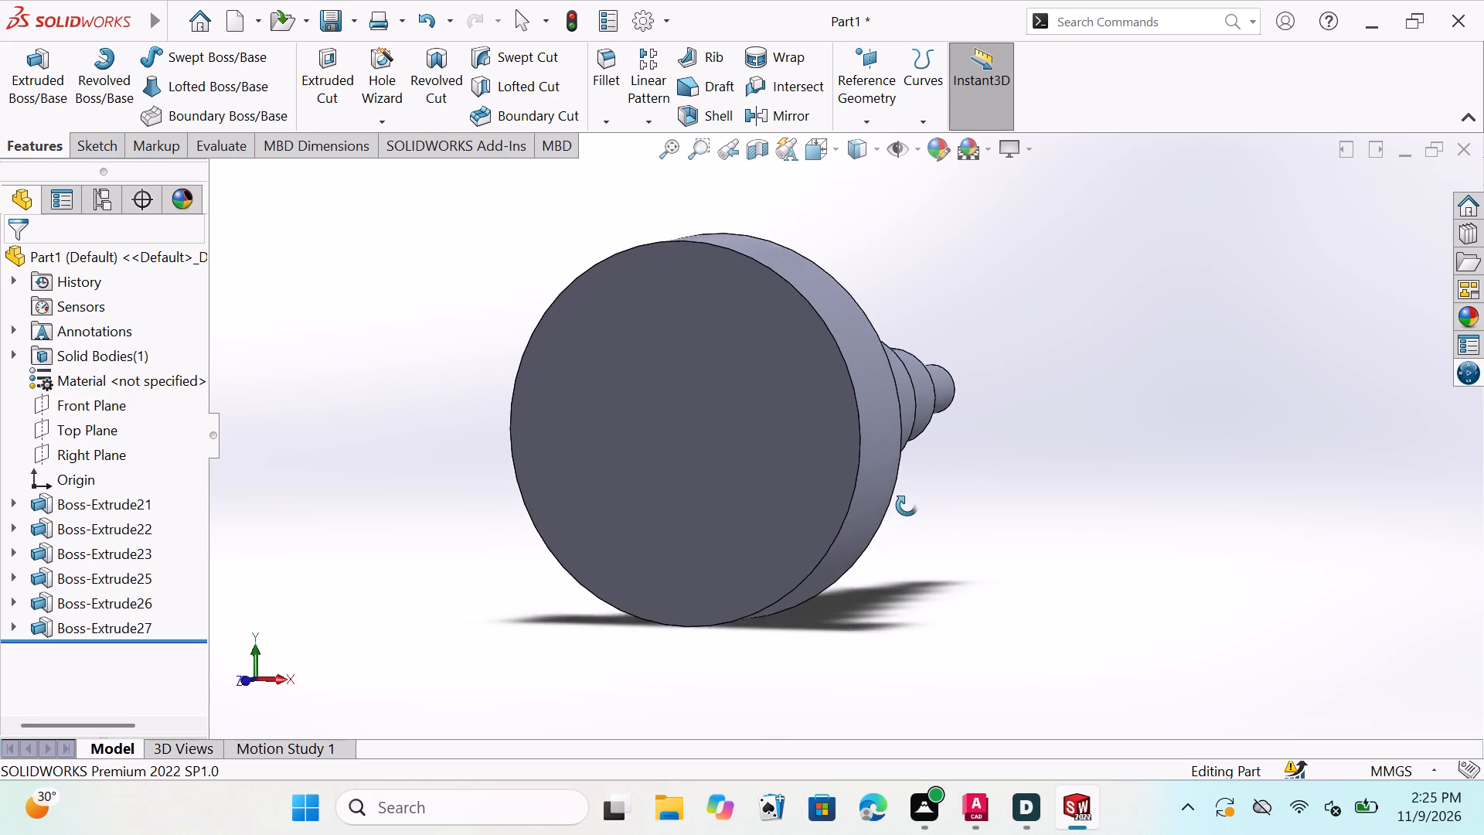
middle_drag(907, 506, 921, 503)
middle_drag(1043, 432, 1060, 440)
scroll(1043, 432, up, 1)
key(Escape)
key(Escape)
key(Escape)
key(Escape)
key(Escape)
key(Escape)
key(Escape)
key(Escape)
key(Escape)
key(Escape)
key(Escape)
key(Escape)
key(Escape)
key(Escape)
key(Escape)
key(Escape)
key(Escape)
key(Escape)
key(Escape)
key(Escape)
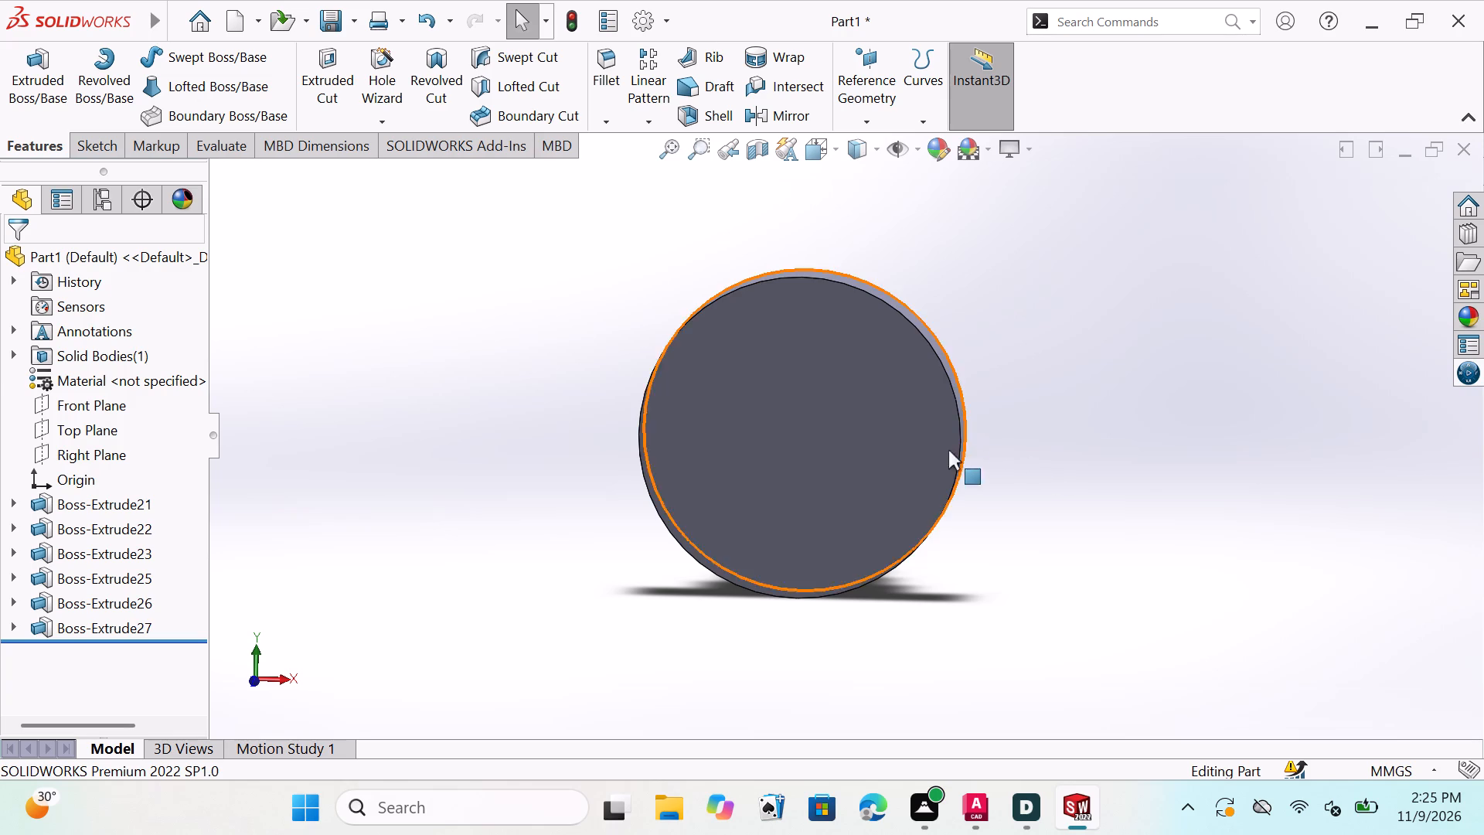
key(Escape)
key(Escape)
key(Escape)
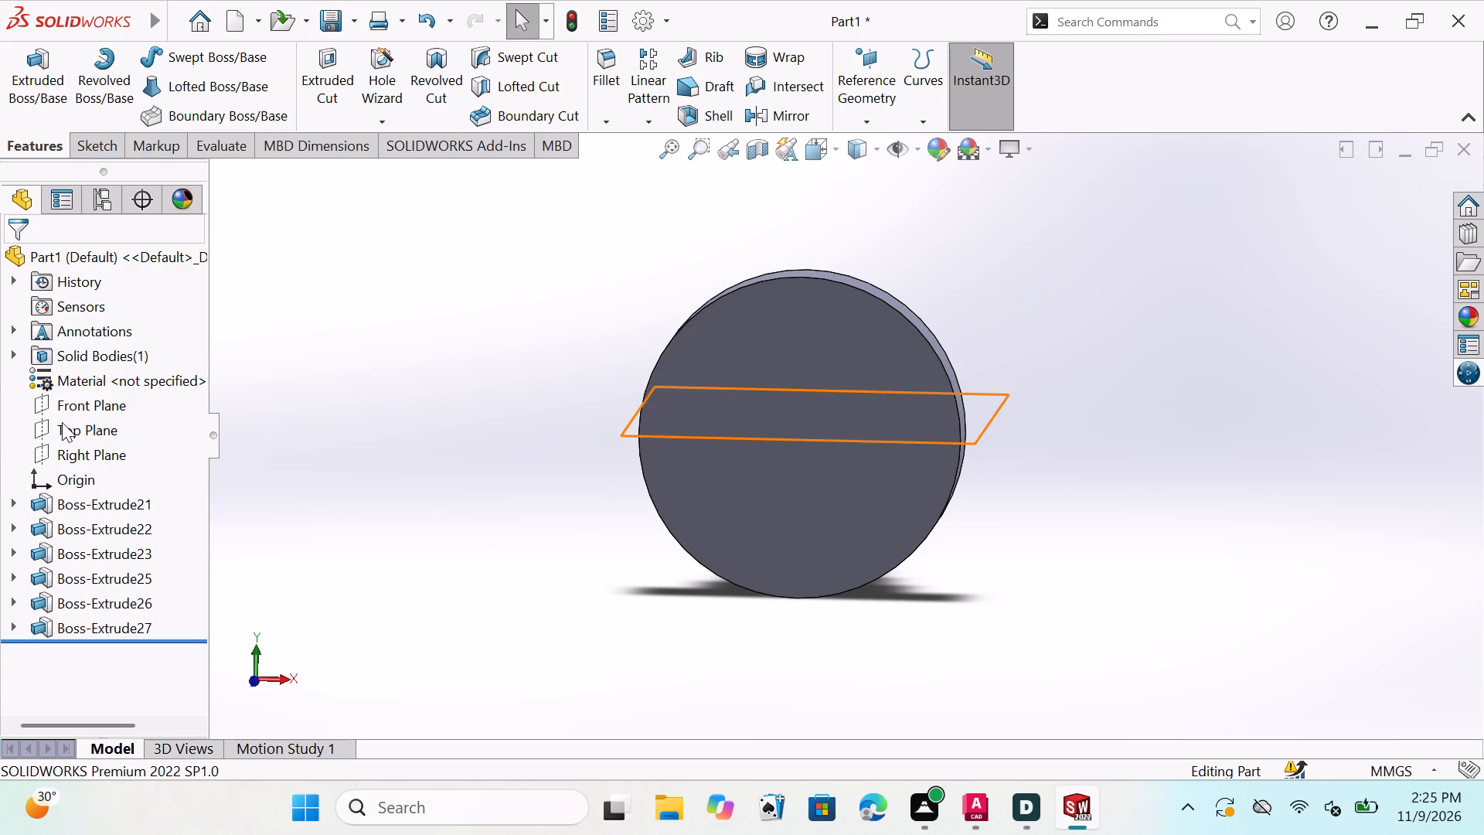
Sketch a circle about 43 mm in diameter, centred on the origin, on the disc's front face viewed normal to the Front Plane.
click(91, 405)
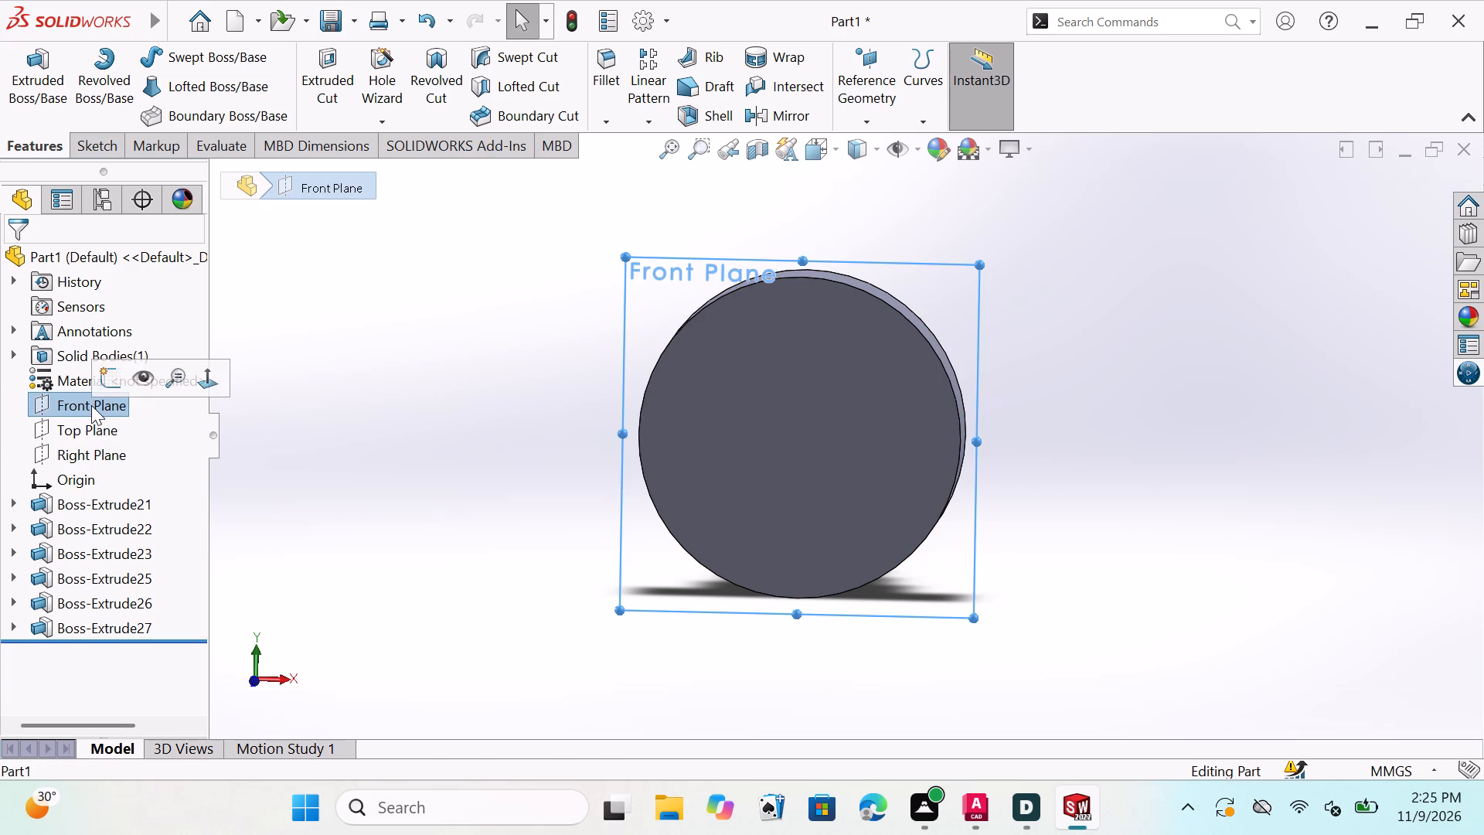
click(209, 380)
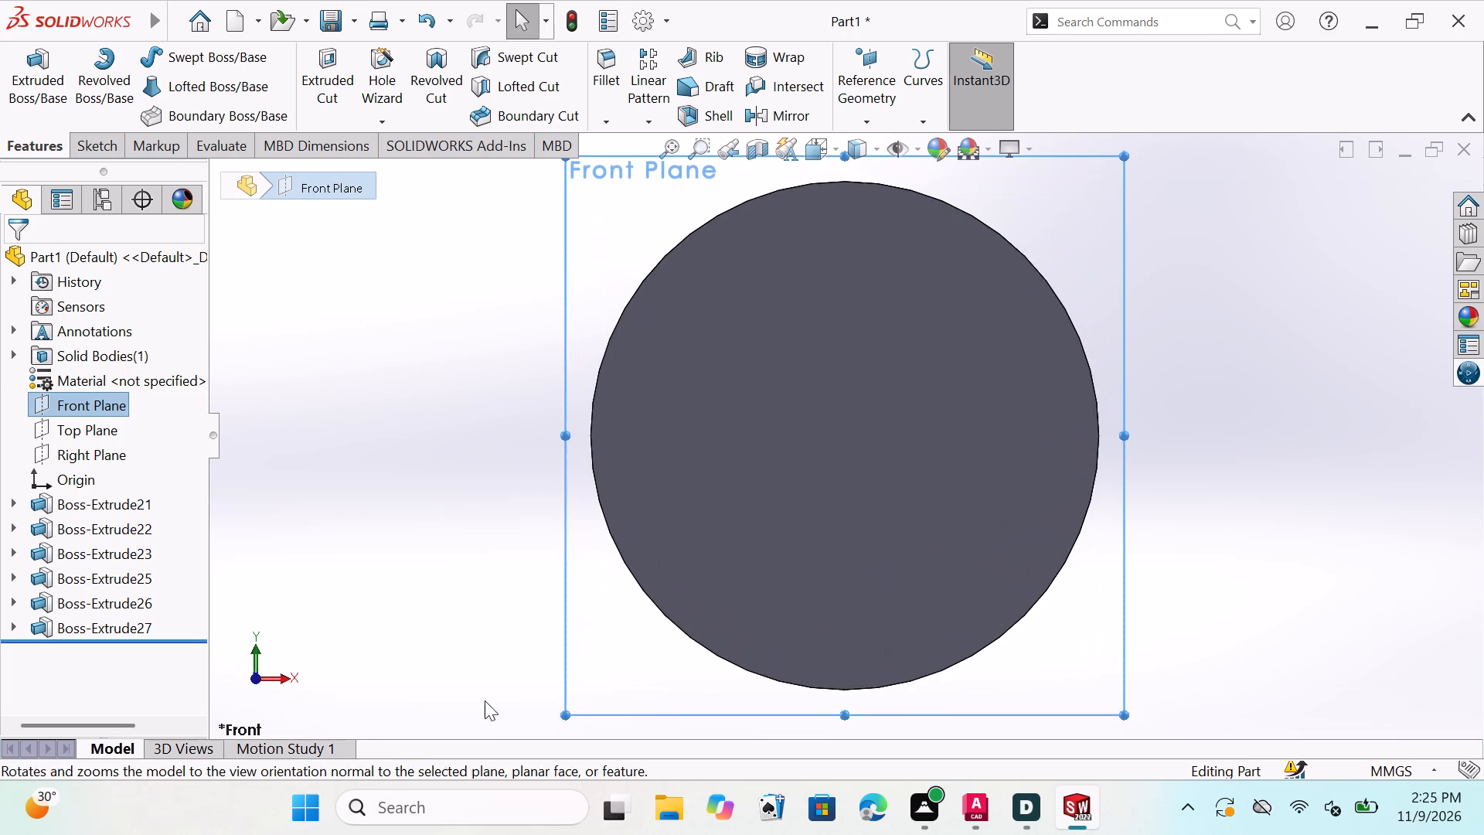
key(Escape)
key(Escape)
key(Escape)
key(Escape)
key(Escape)
key(Escape)
key(Escape)
key(Escape)
key(Escape)
key(Escape)
key(Escape)
key(Escape)
key(Escape)
key(Escape)
key(Escape)
key(Escape)
key(Escape)
key(Escape)
key(Escape)
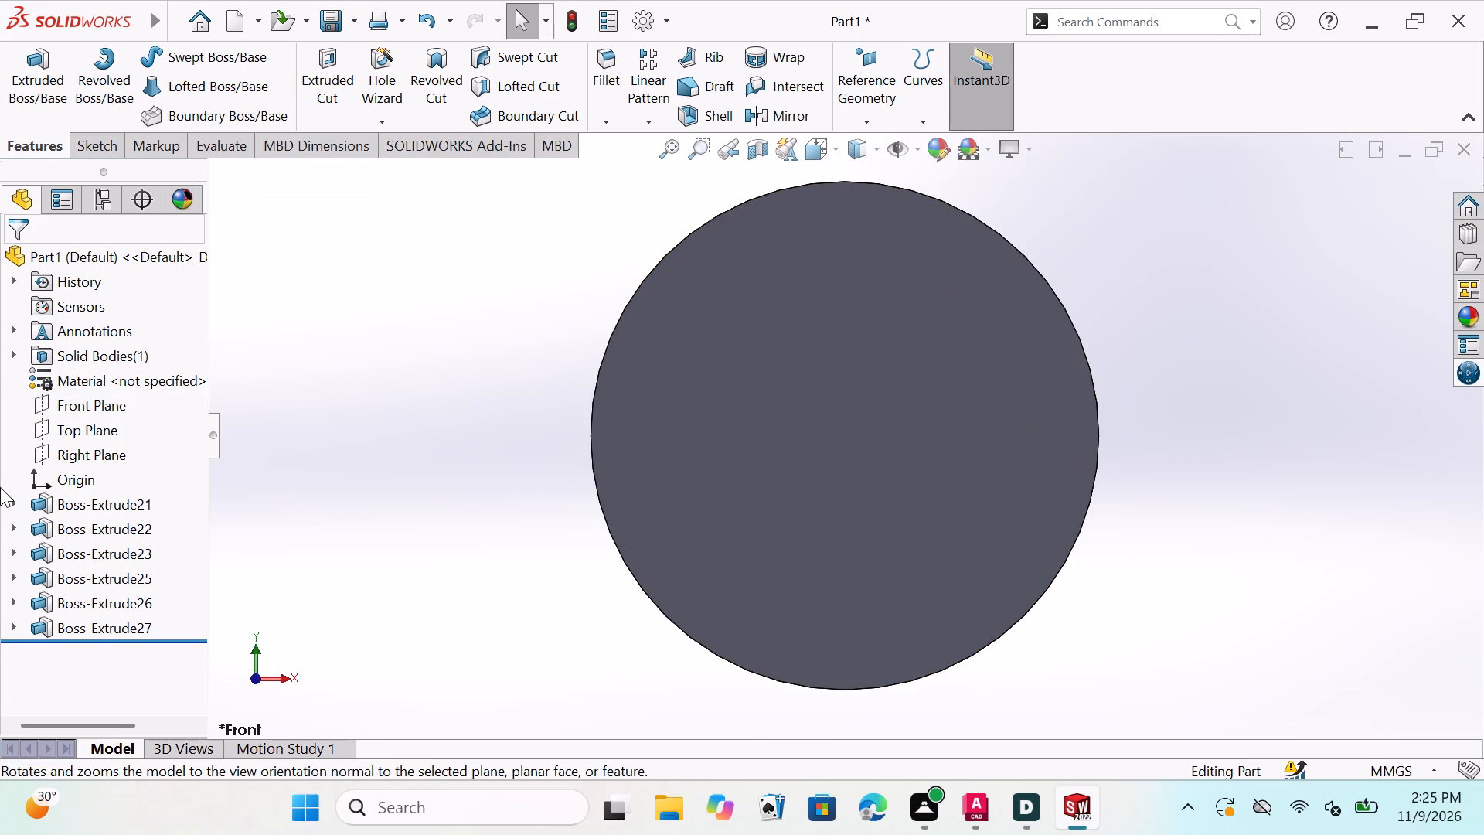
key(Escape)
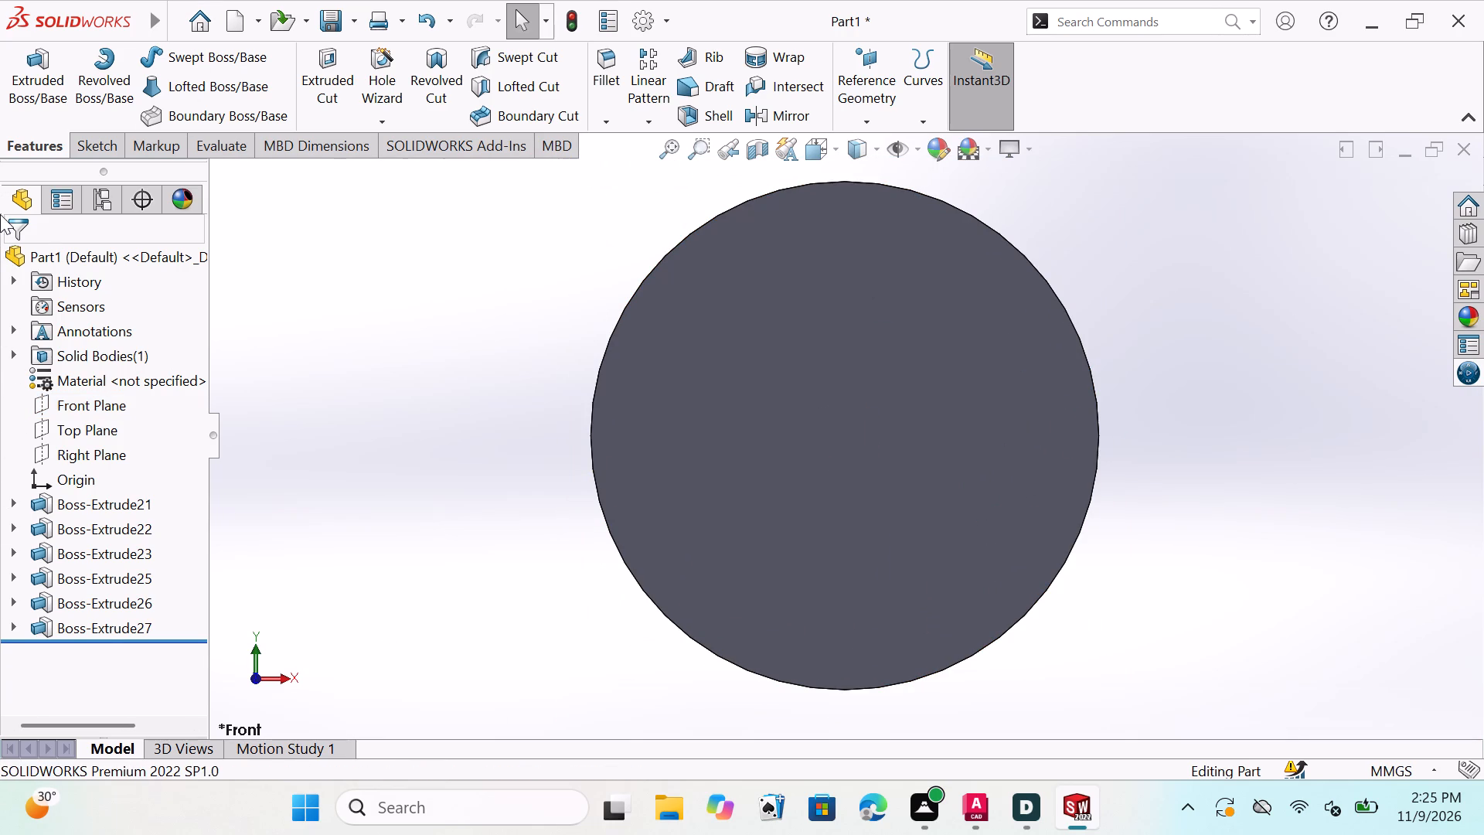
click(99, 141)
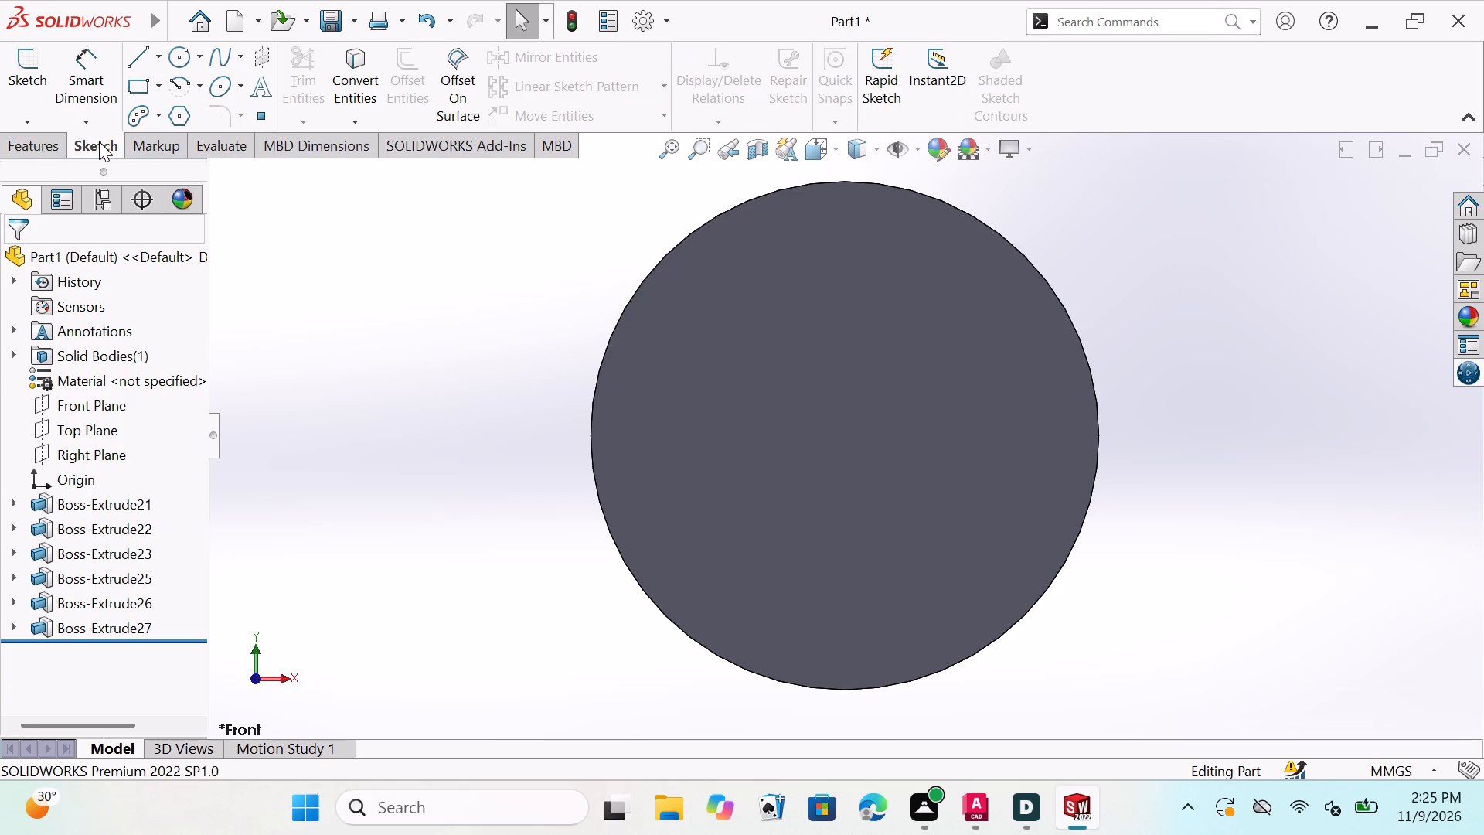
click(188, 56)
click(927, 396)
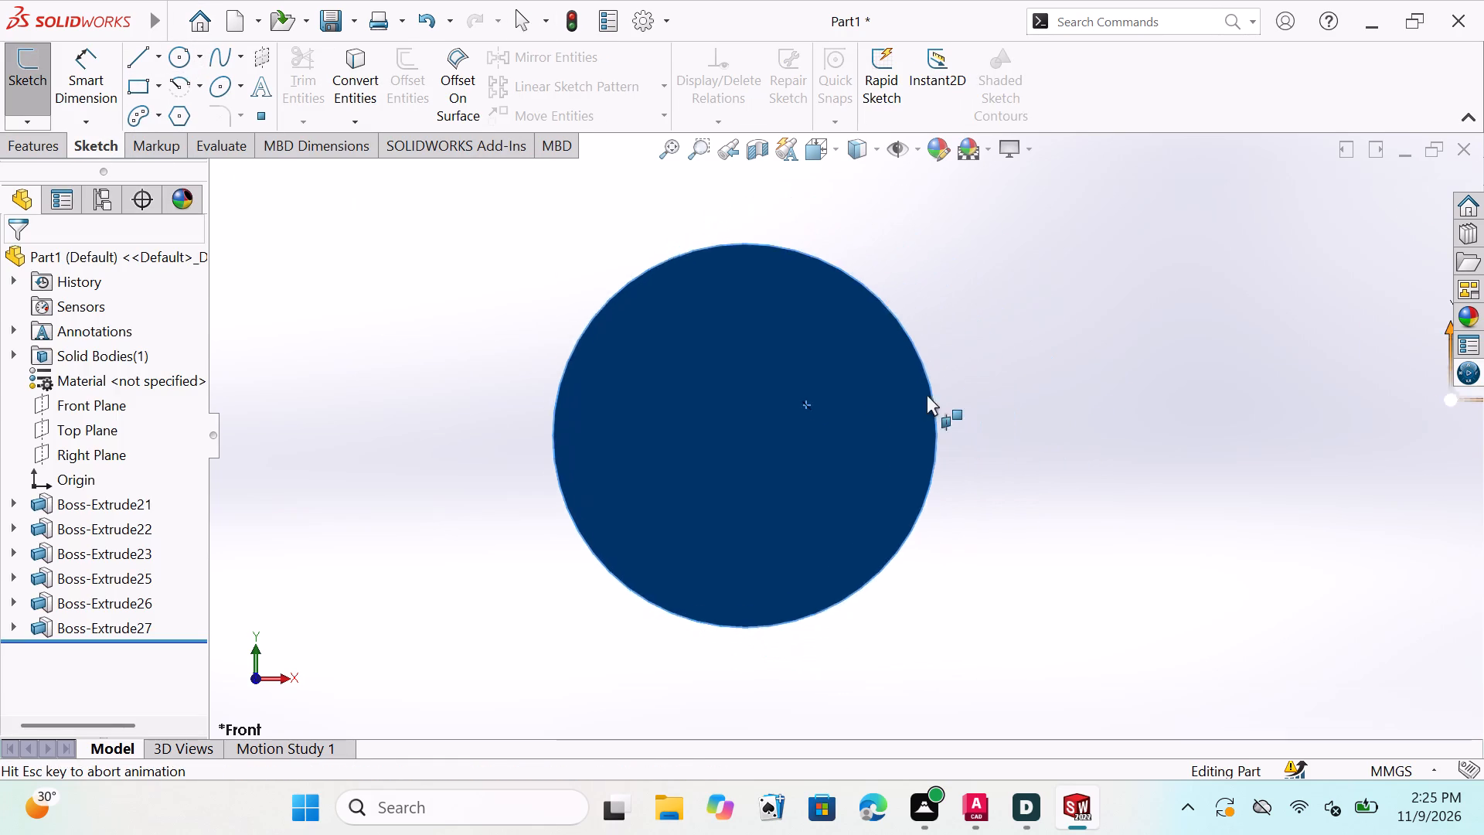
scroll(463, 419, down, 2)
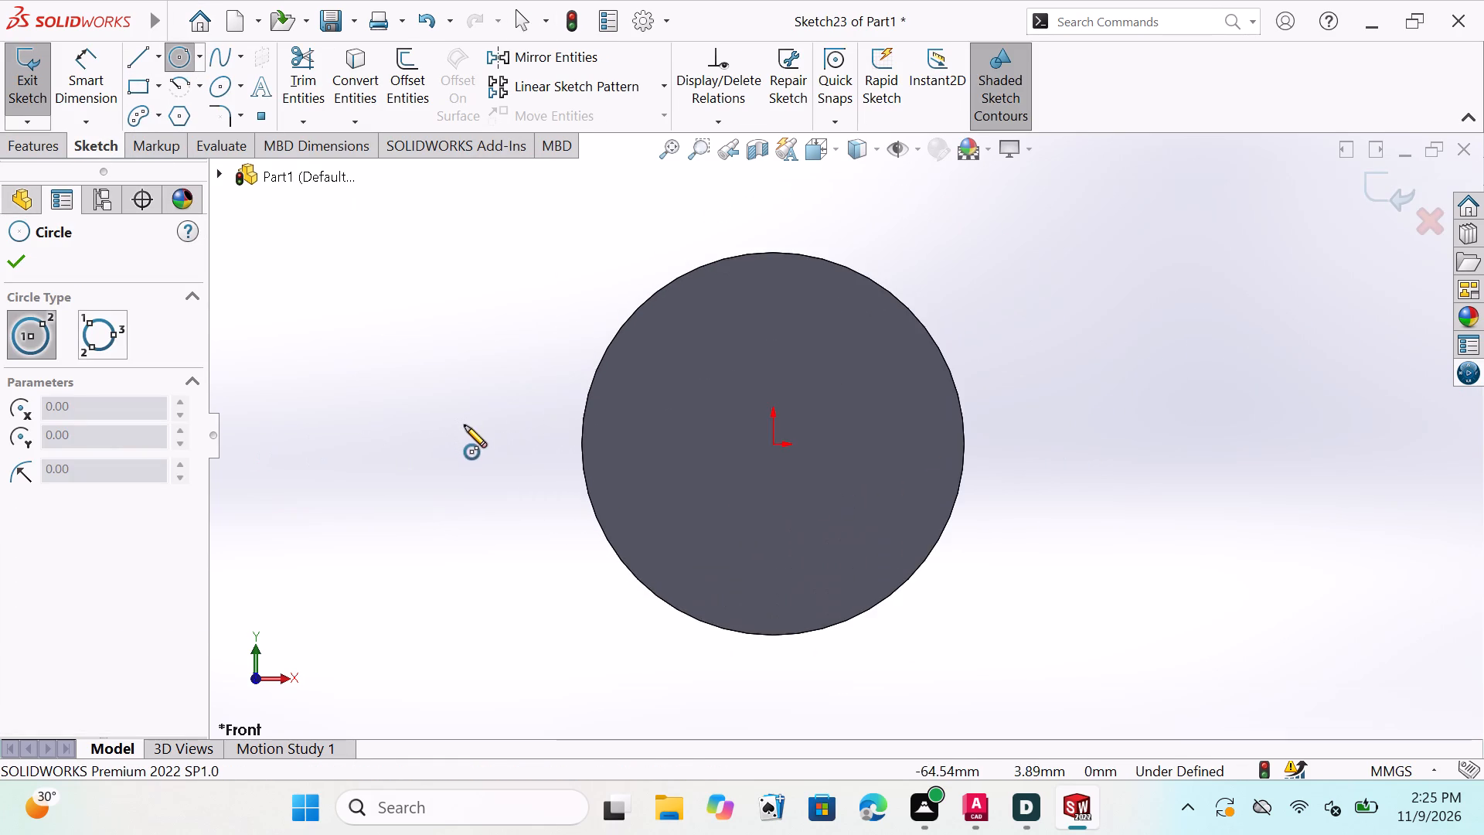
scroll(786, 478, down, 2)
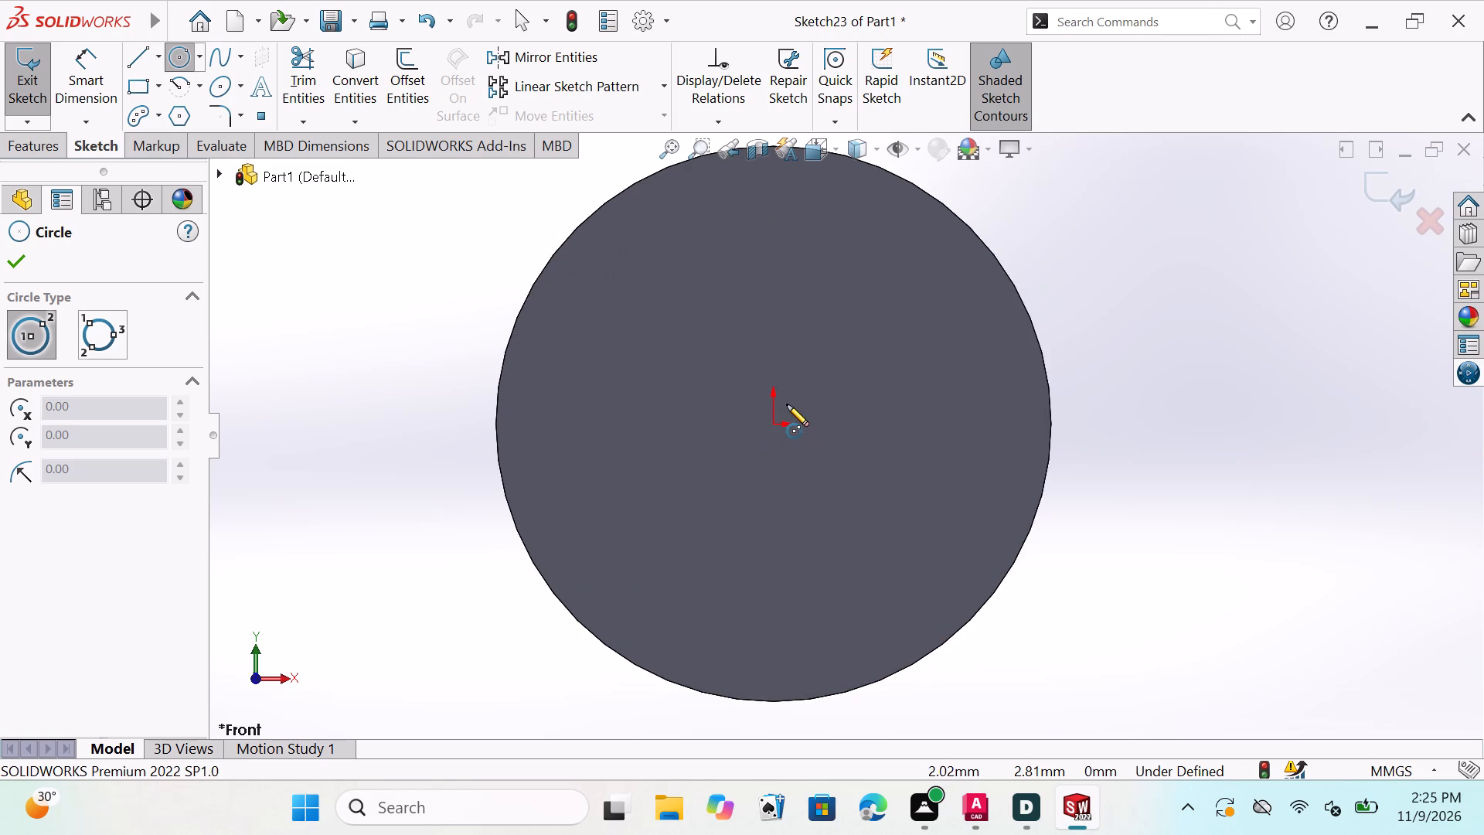
scroll(778, 408, down, 2)
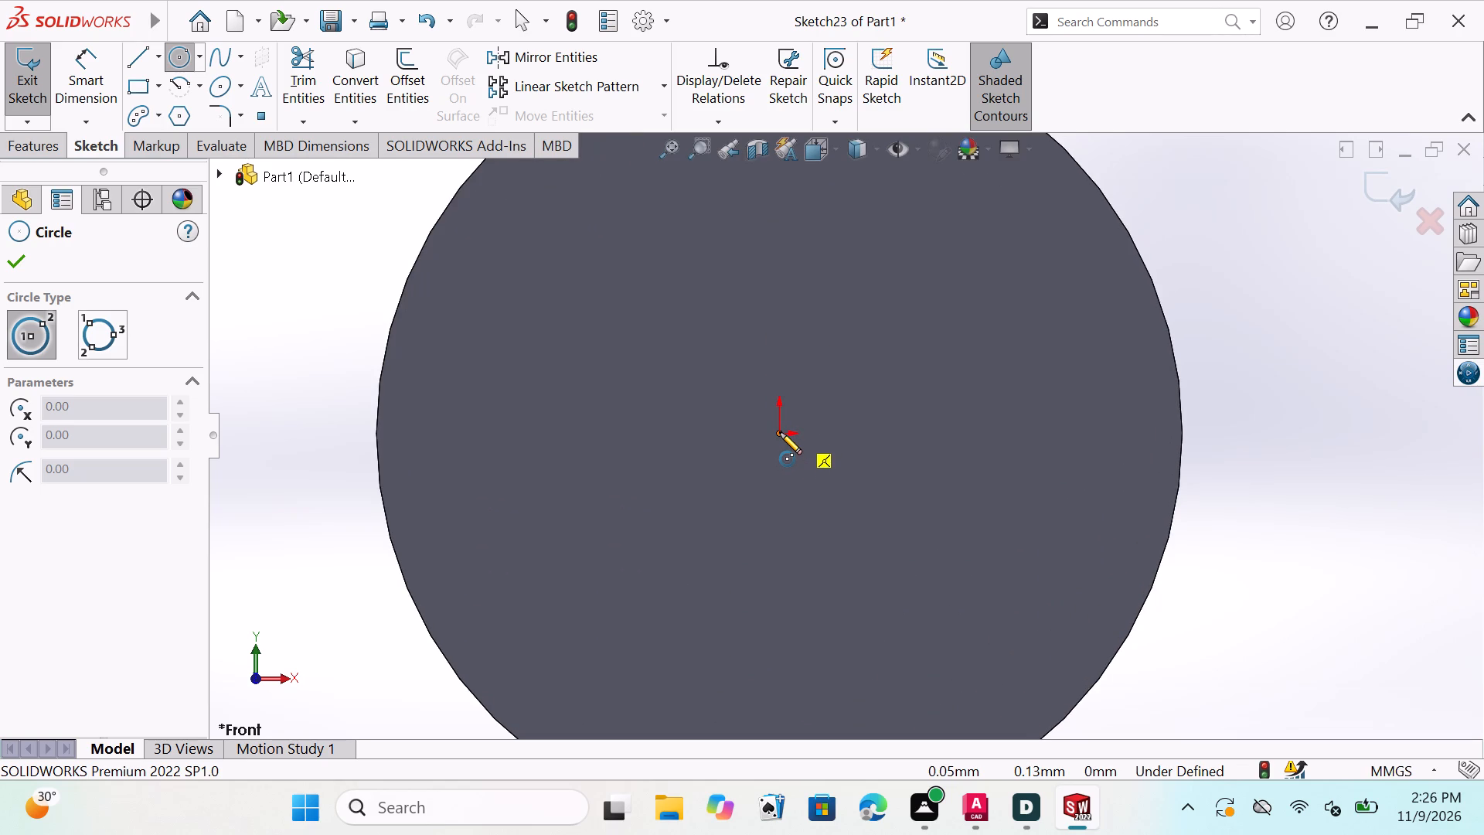
click(780, 432)
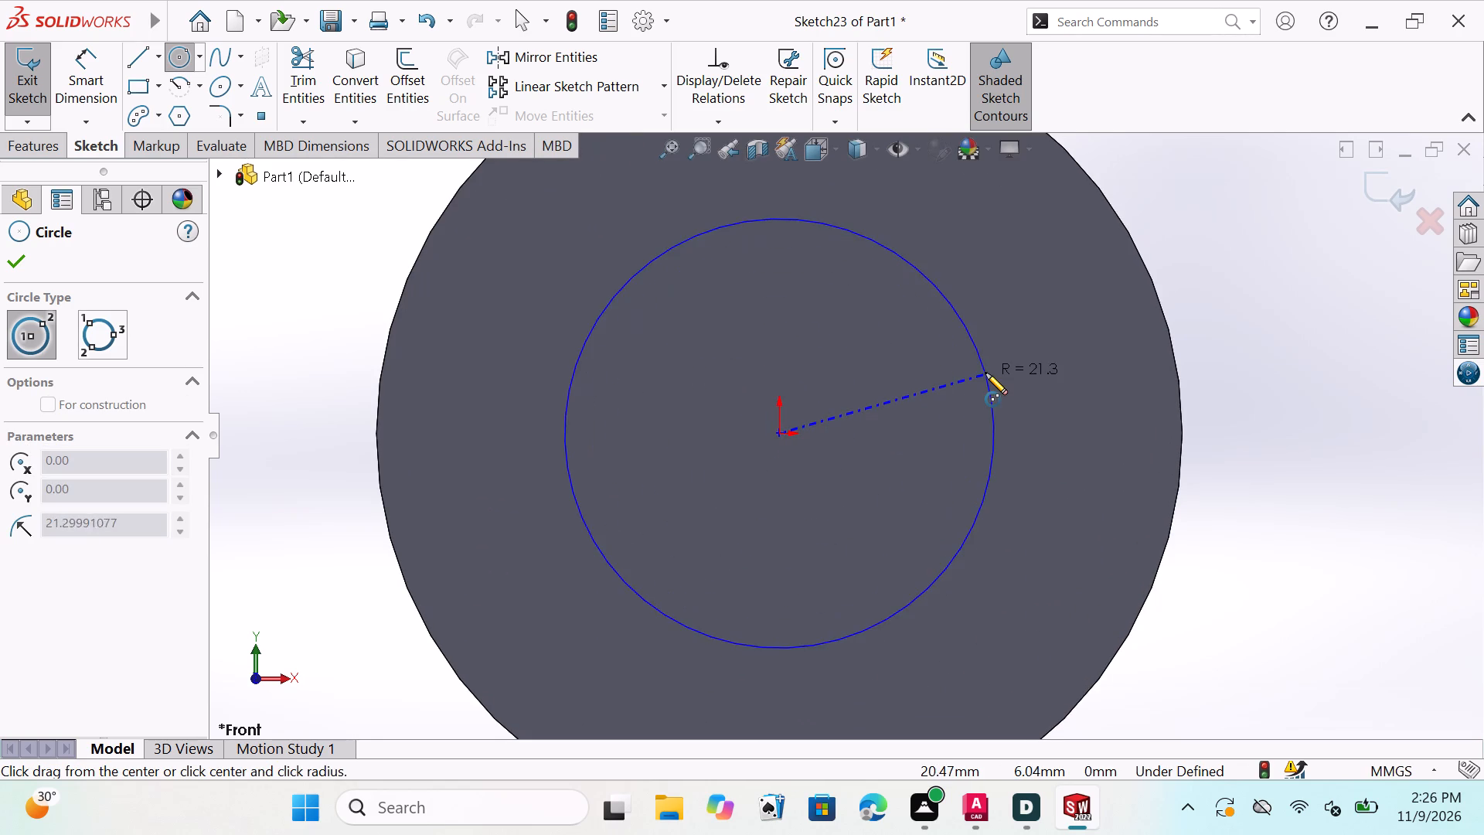
click(987, 370)
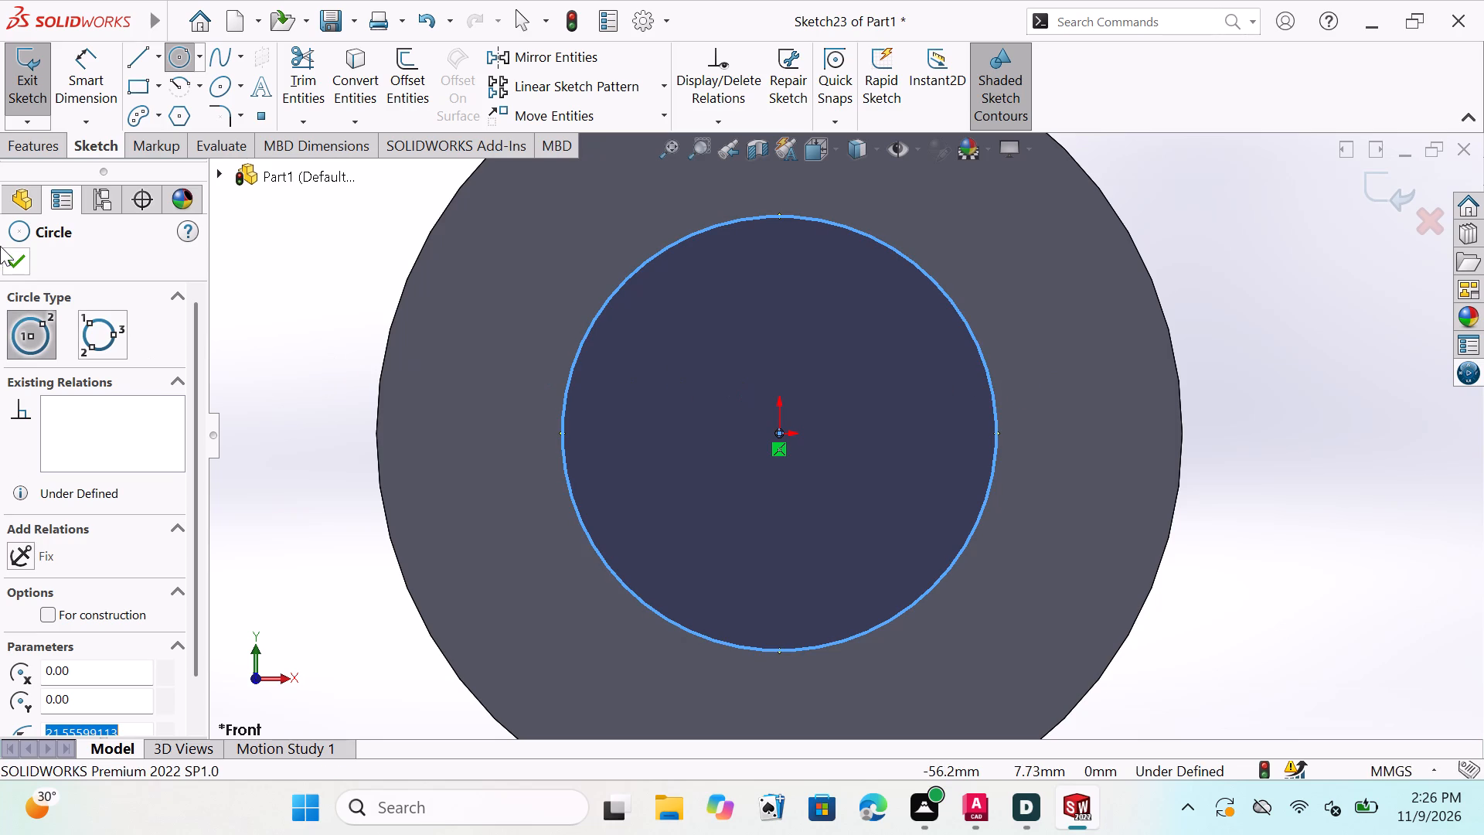
click(8, 256)
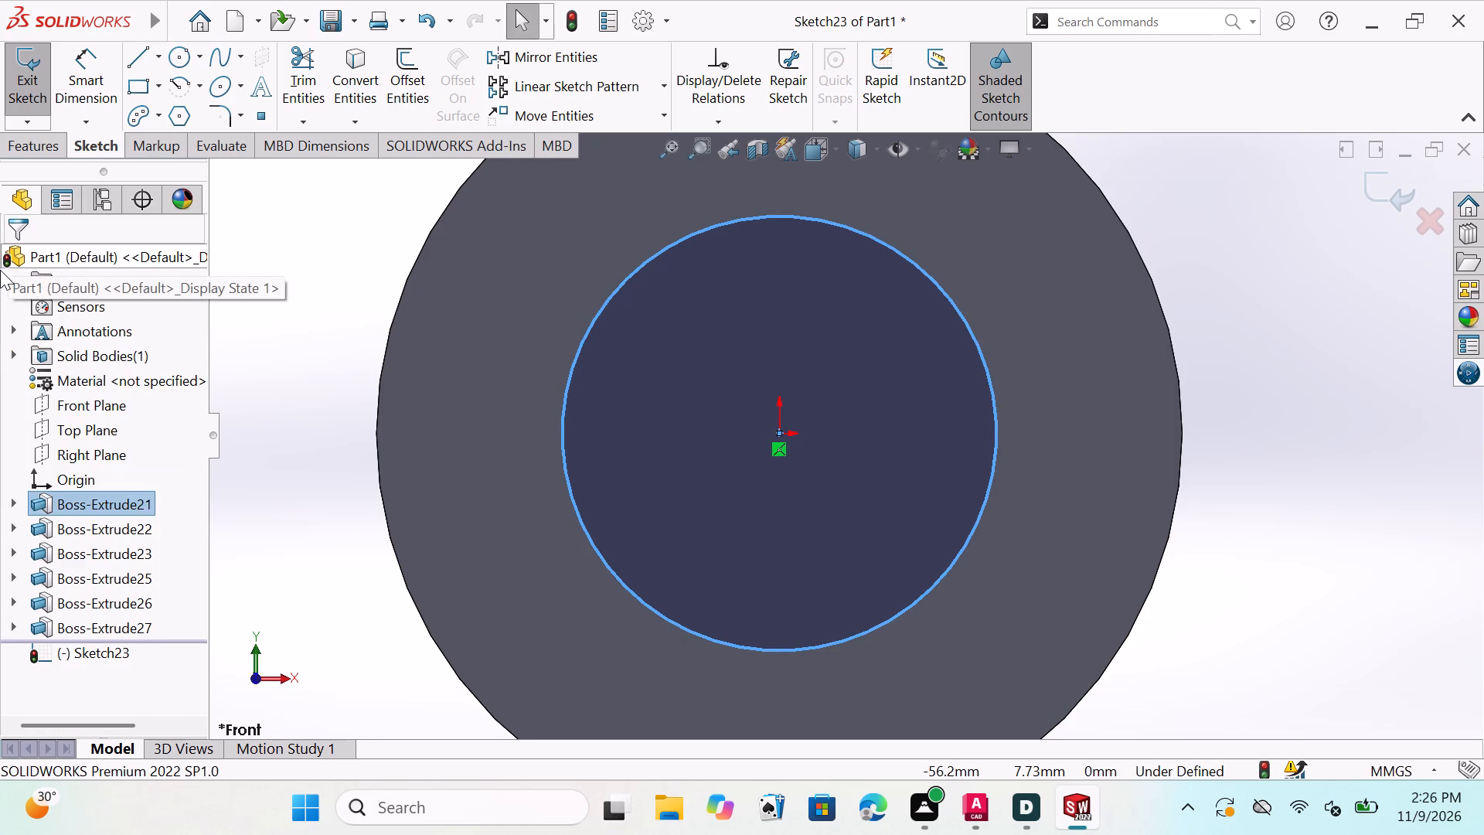
Dimension the origin-centred circle on the disc's front face with a diameter of 5 mm.
click(92, 60)
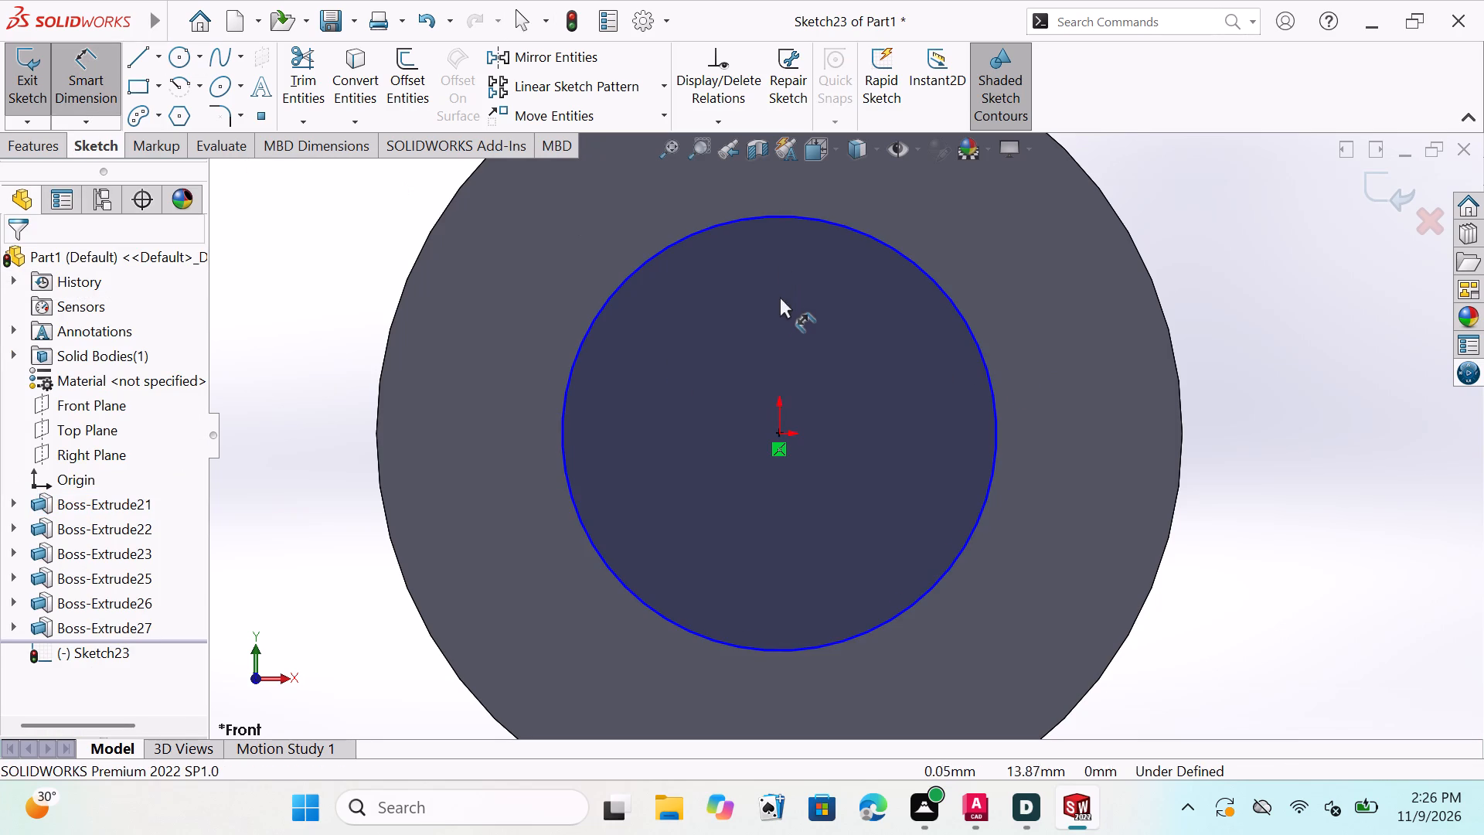
scroll(777, 302, down, 2)
scroll(774, 303, up, 5)
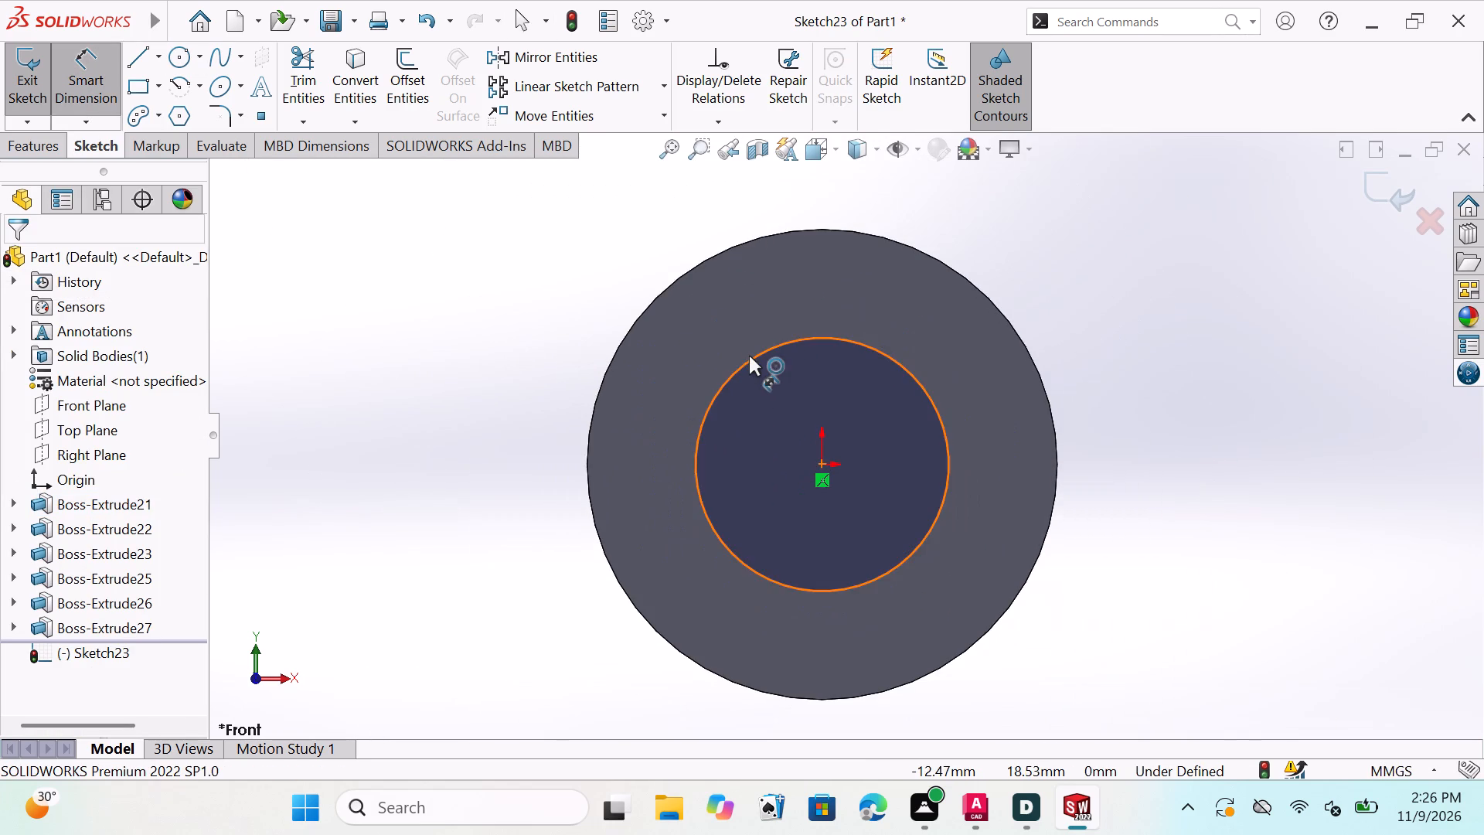
click(747, 360)
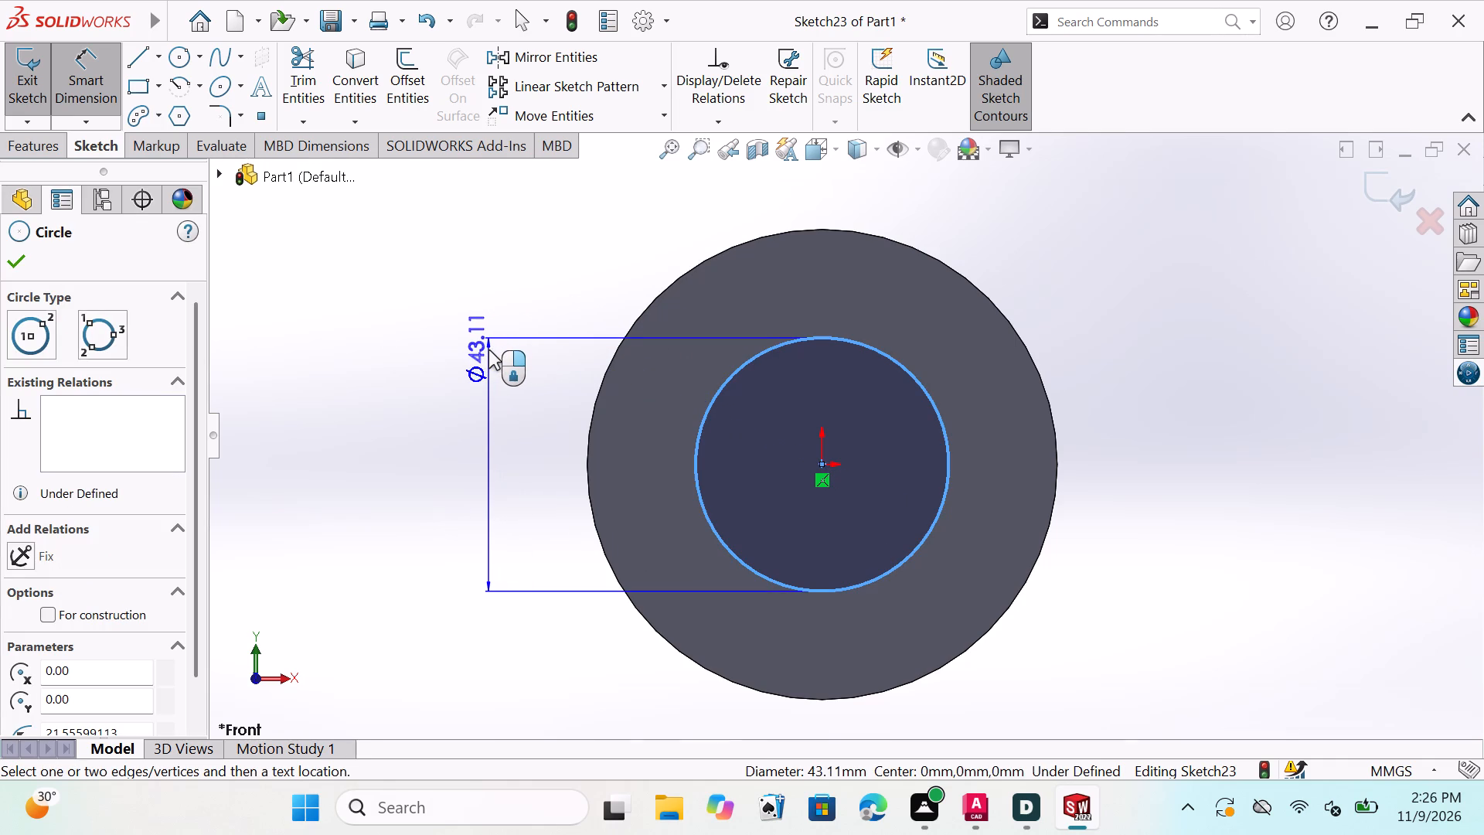
click(488, 349)
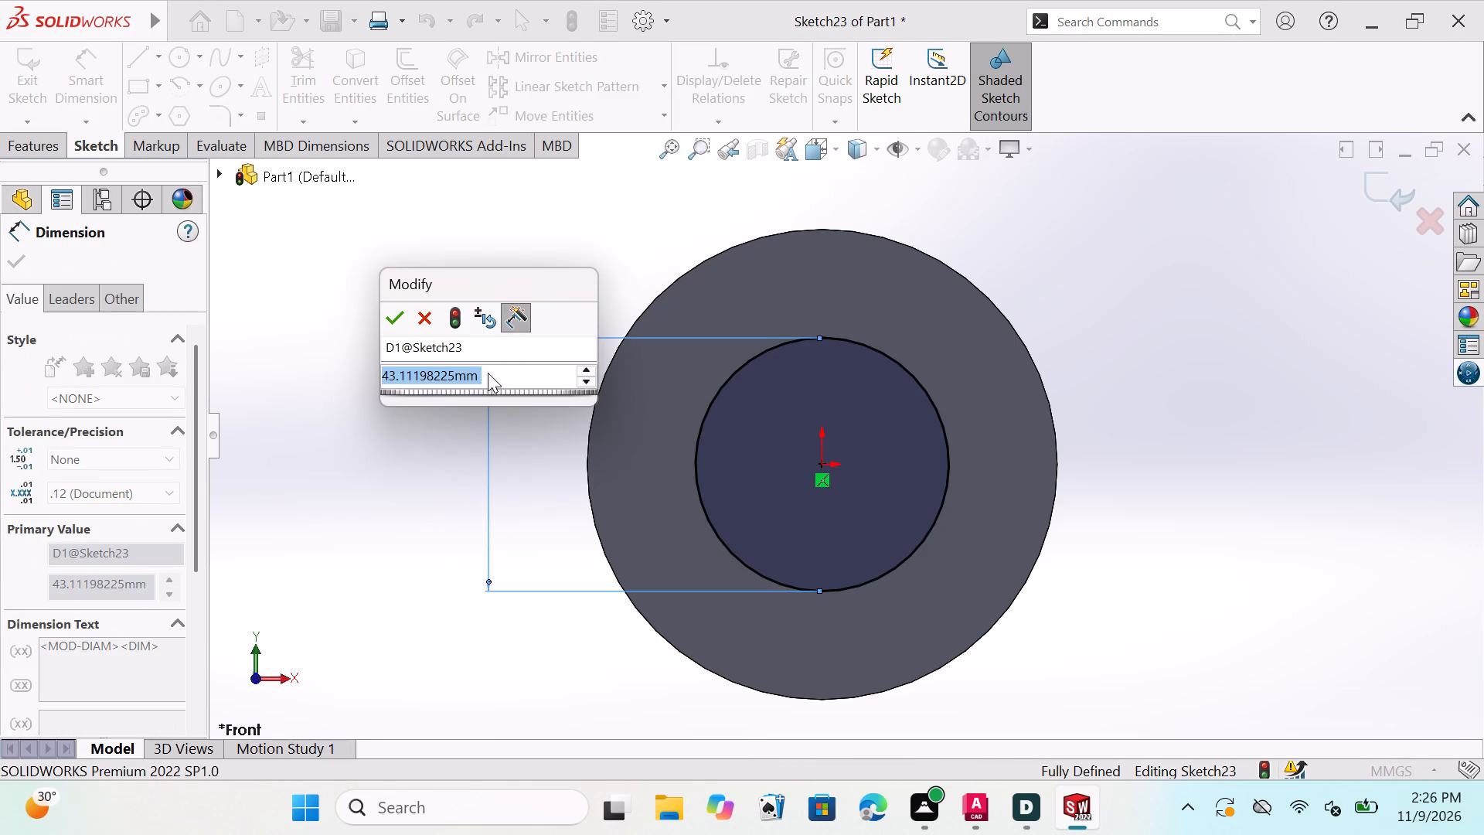
click(504, 377)
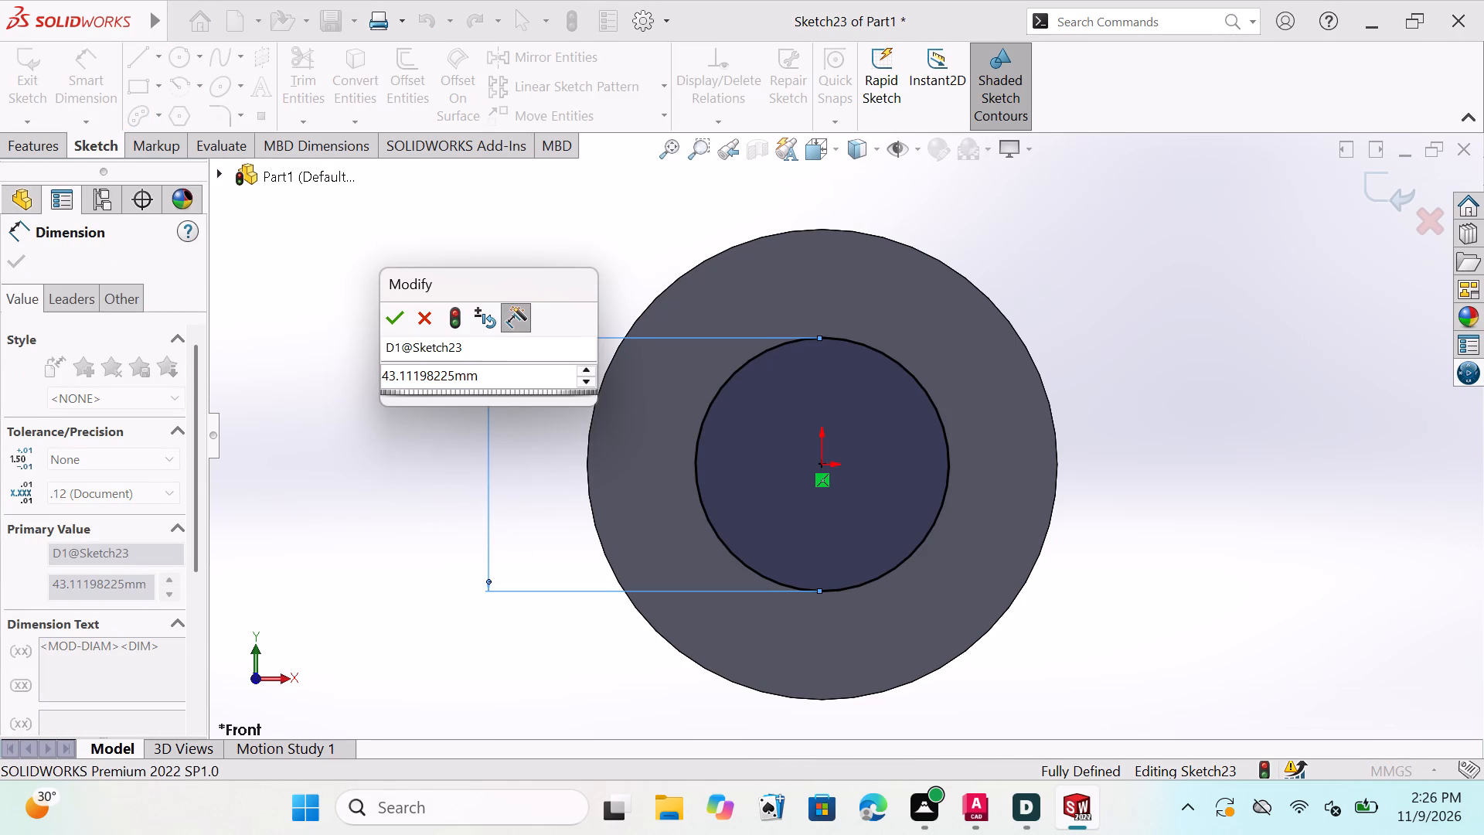
key(BackSpace)
key(BackSpace)
key(BackSpace)
key(BackSpace)
key(BackSpace)
key(BackSpace)
key(BackSpace)
key(BackSpace)
key(BackSpace)
key(BackSpace)
key(BackSpace)
key(BackSpace)
key(BackSpace)
key(BackSpace)
key(BackSpace)
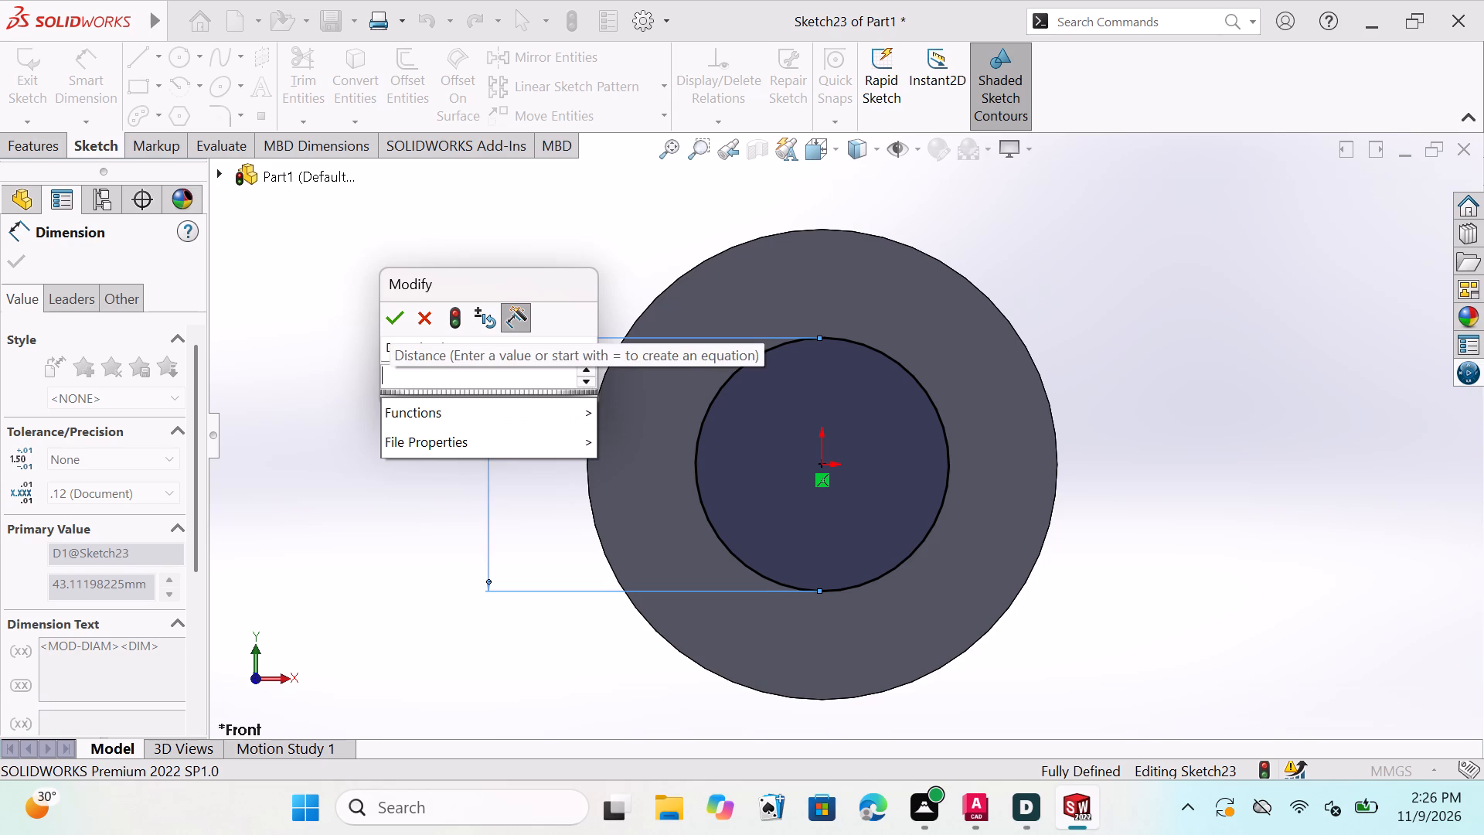
key(5)
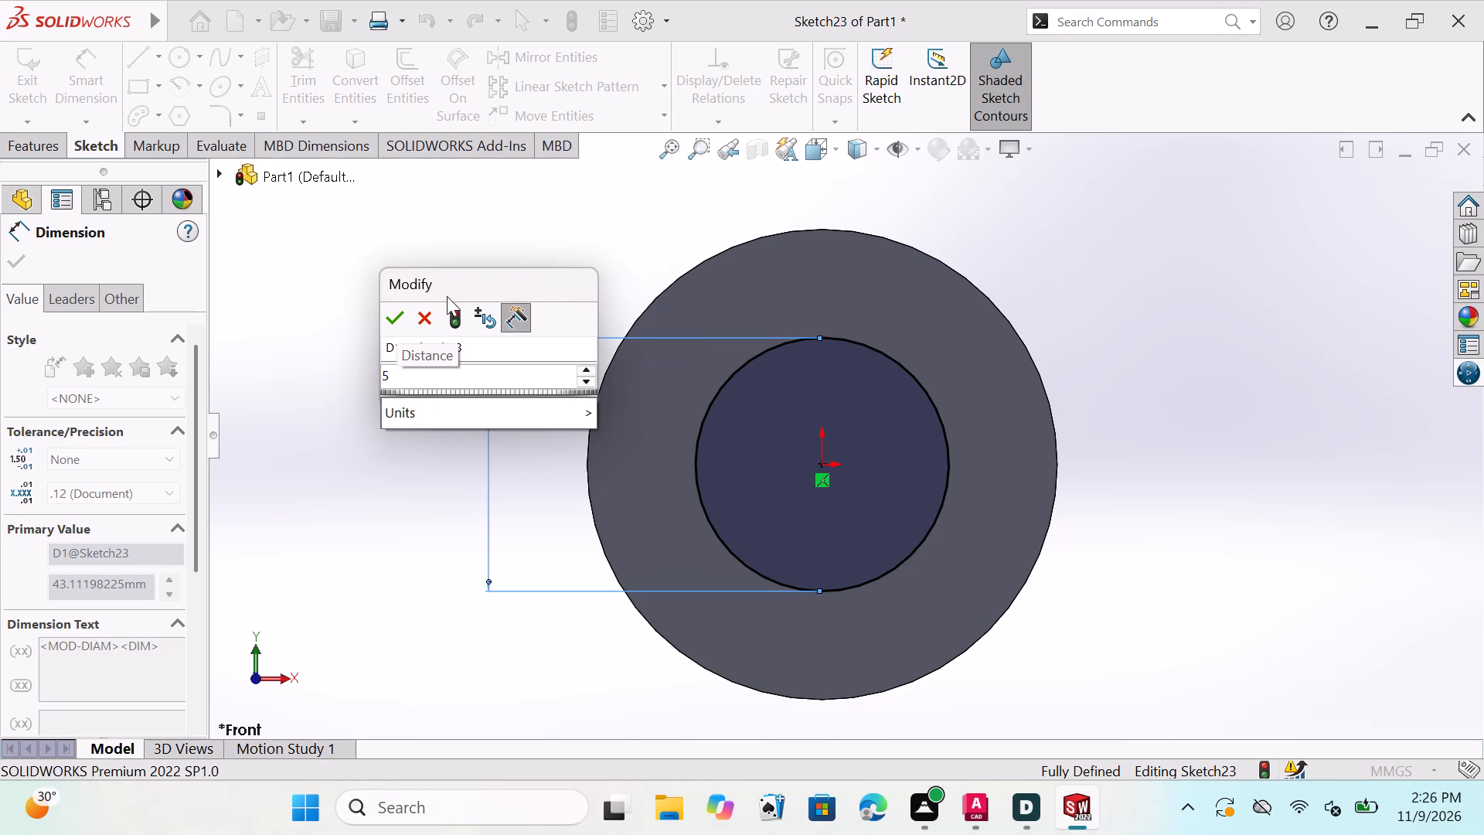
click(391, 313)
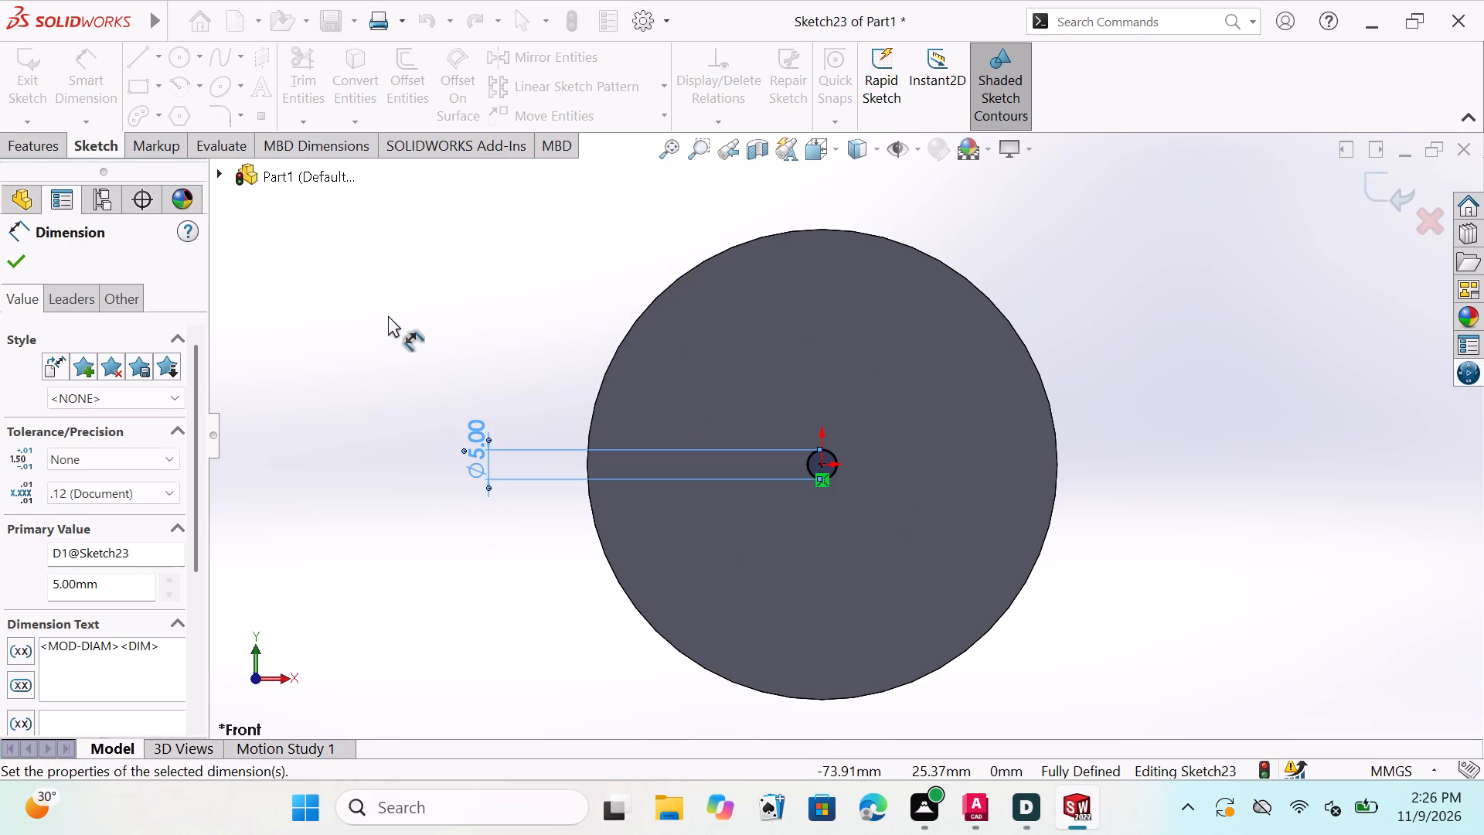
click(19, 254)
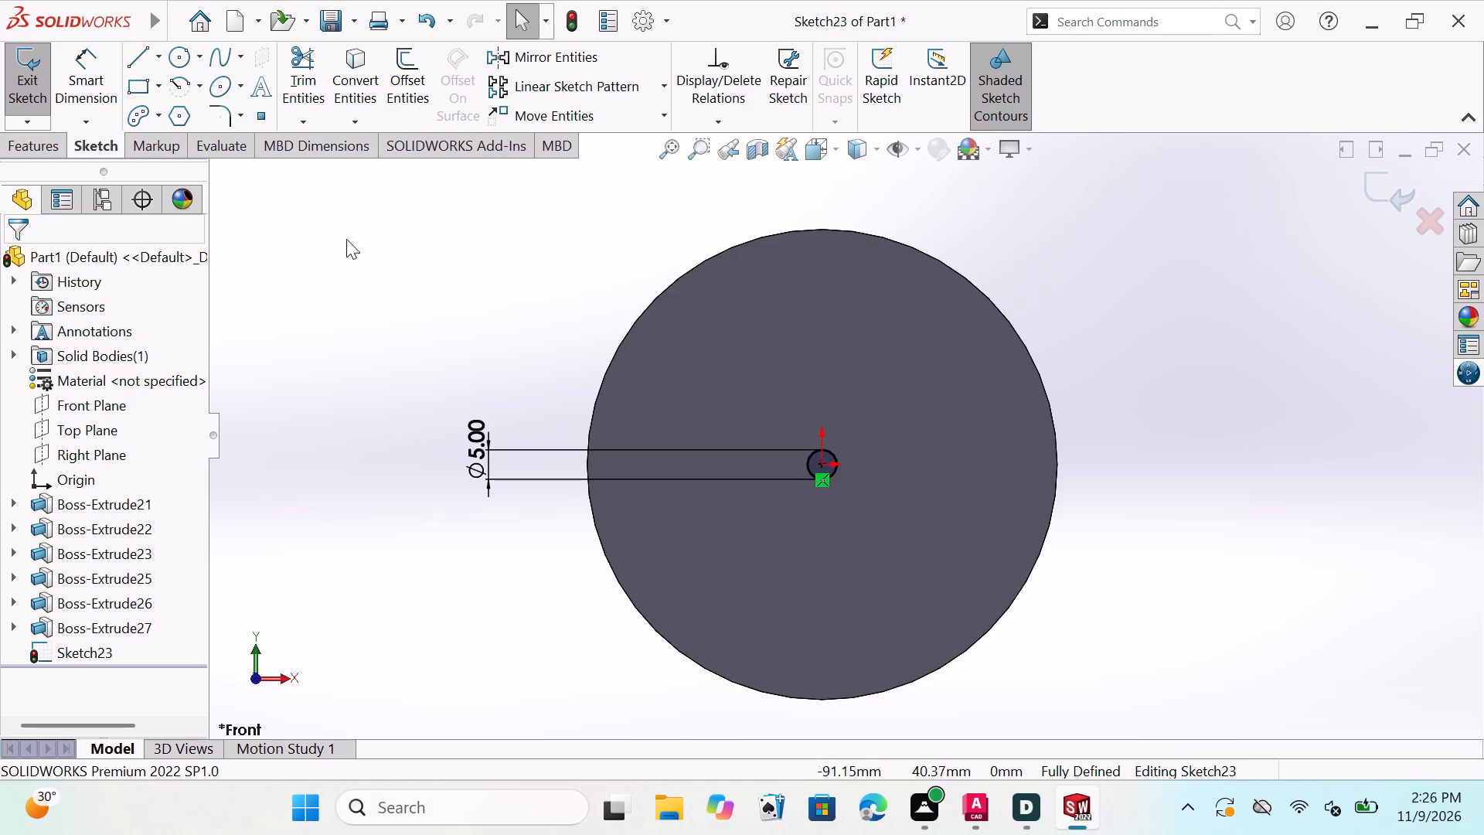
Extrude the 5 mm circle as a merged blind boss 140 mm deep in the reversed direction, through the disc and rear bosses.
middle_drag(1084, 452, 1025, 492)
middle_click(1016, 506)
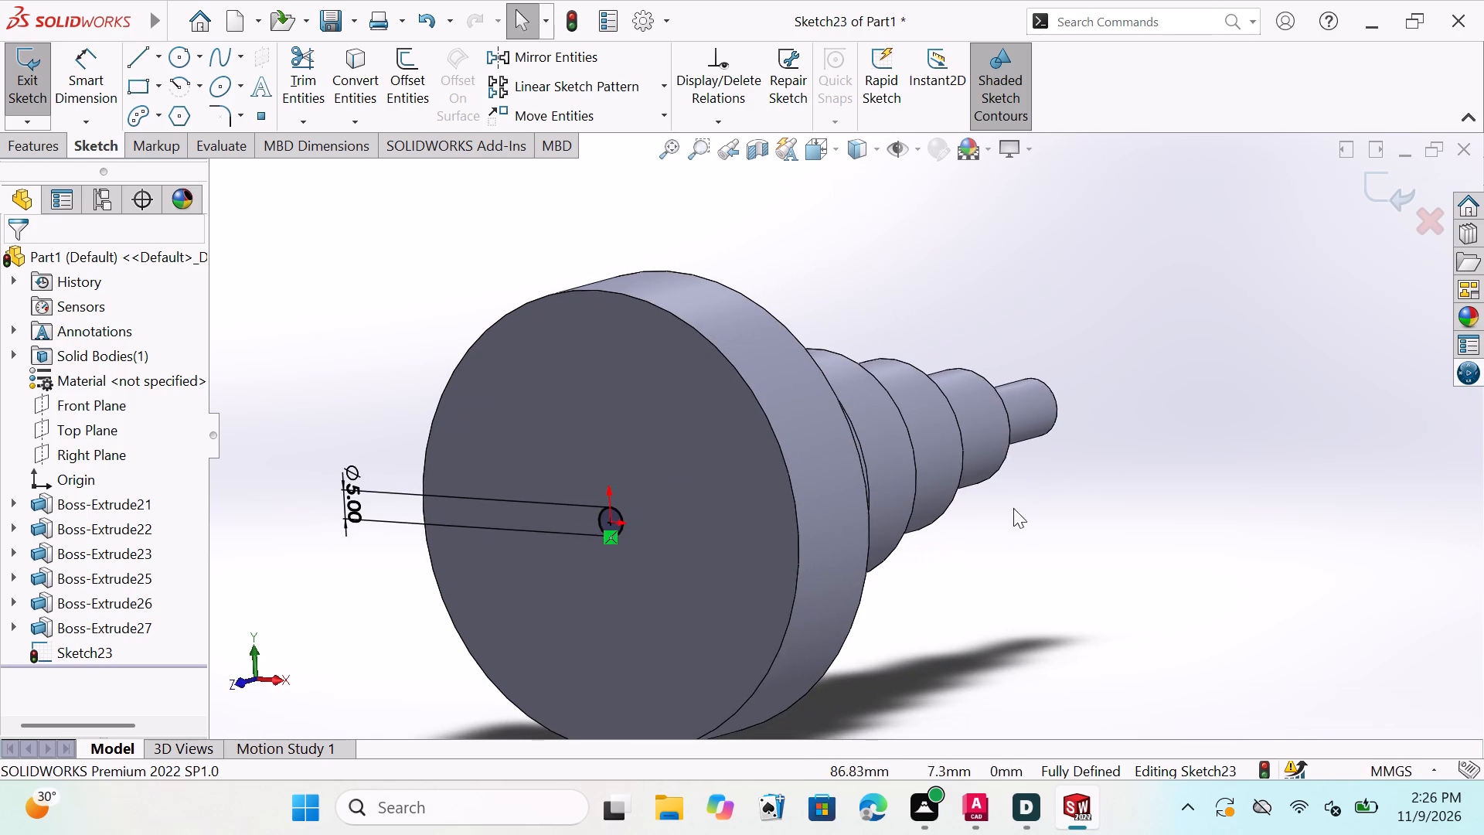
middle_click(1009, 513)
scroll(498, 454, down, 1)
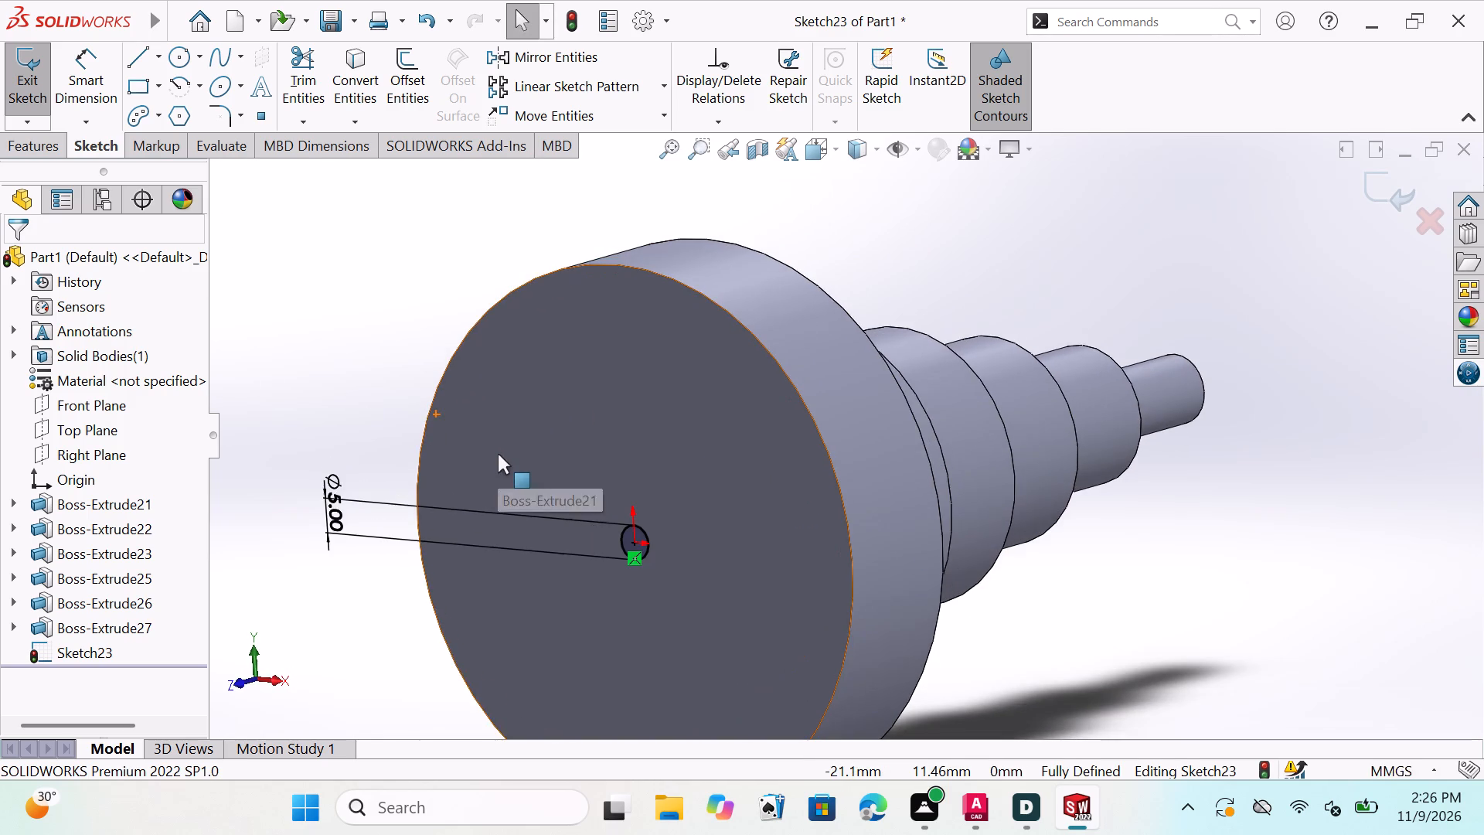
scroll(498, 454, up, 4)
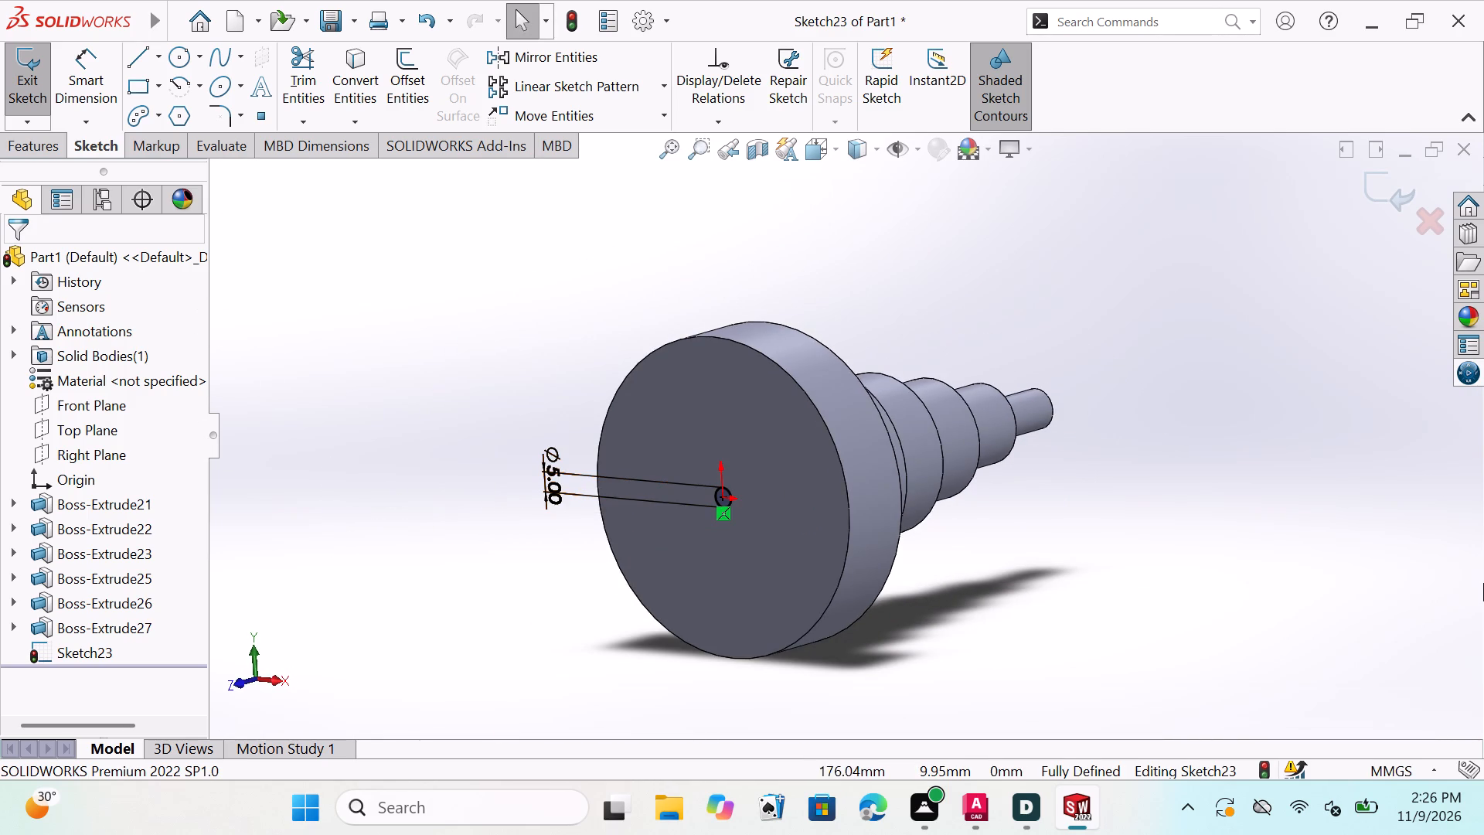
click(20, 135)
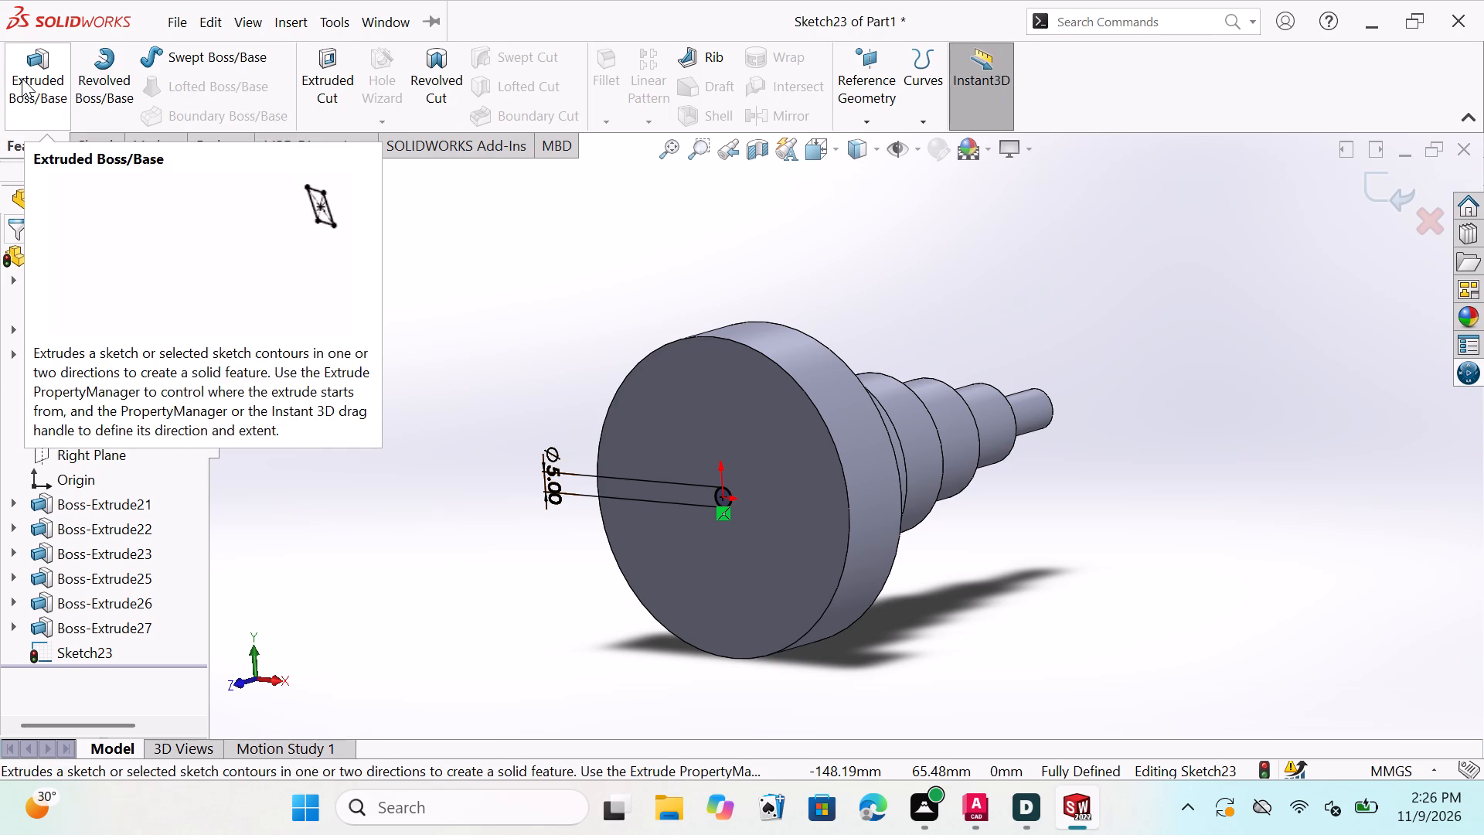
click(22, 78)
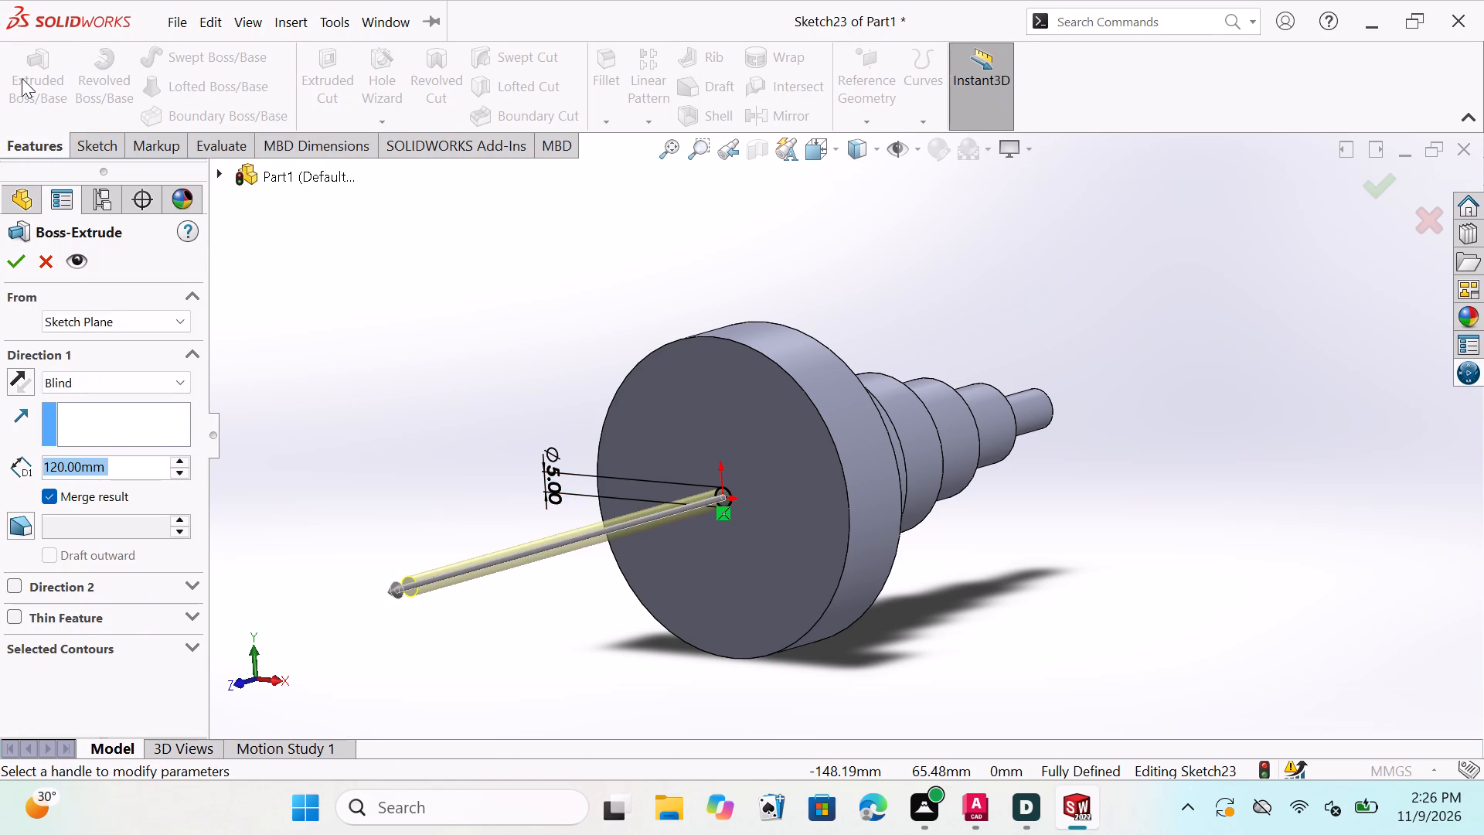
click(118, 463)
key(BackSpace)
key(BackSpace)
key(BackSpace)
key(BackSpace)
key(BackSpace)
key(BackSpace)
key(BackSpace)
key(BackSpace)
key(BackSpace)
key(BackSpace)
key(BackSpace)
key(BackSpace)
key(BackSpace)
key(BackSpace)
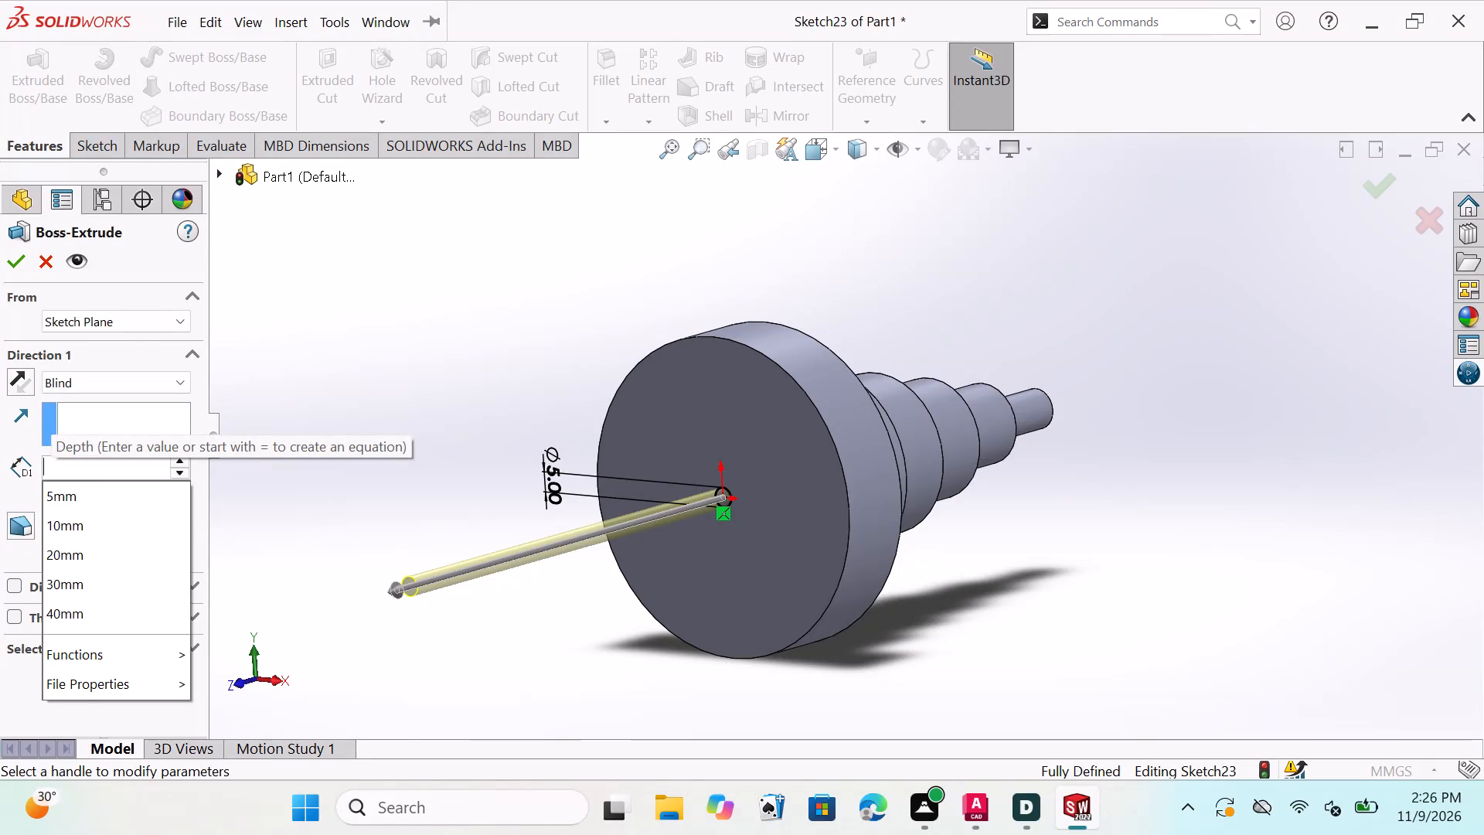
key(1)
text(40)
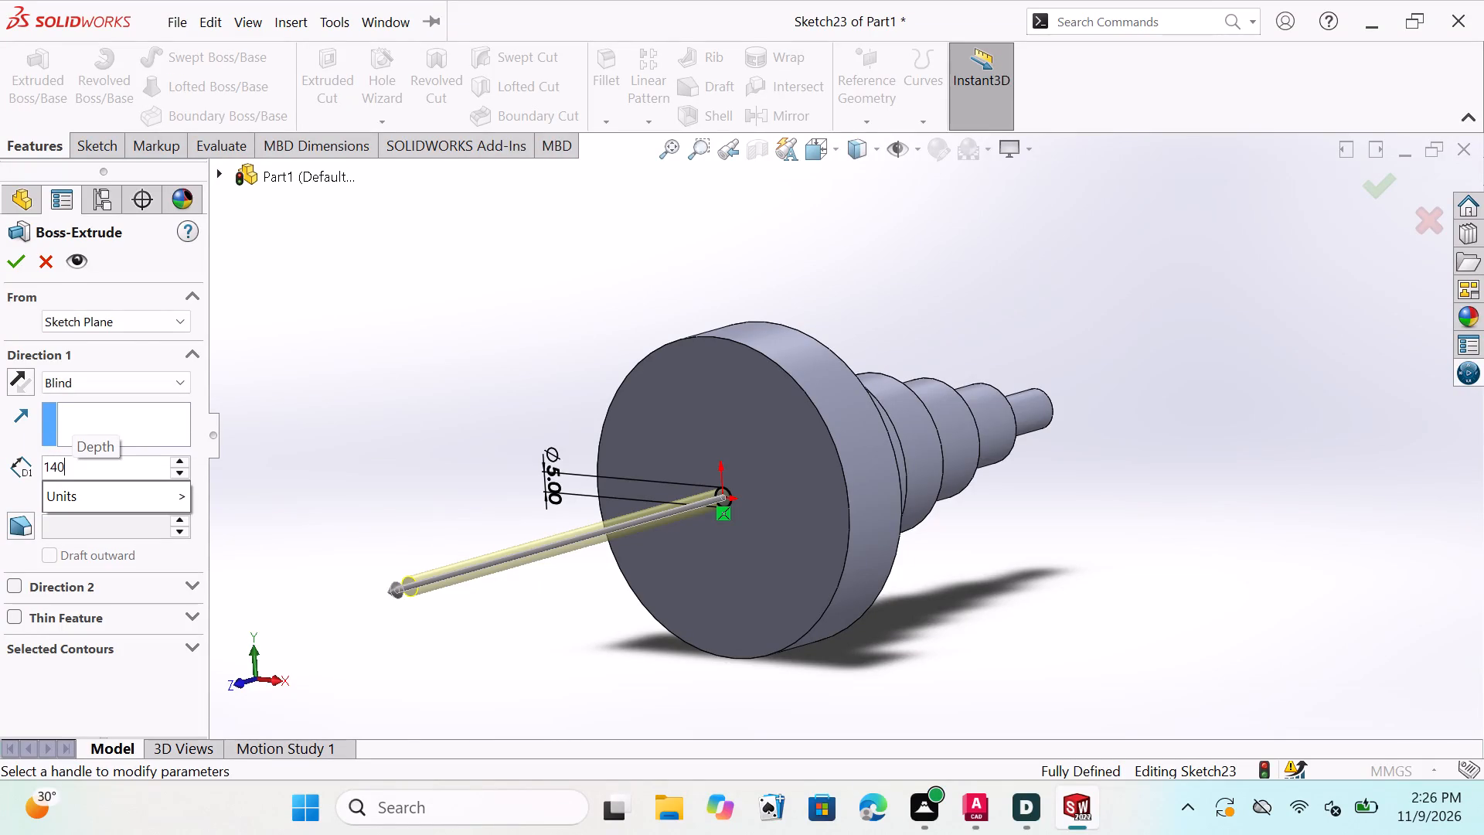
click(14, 373)
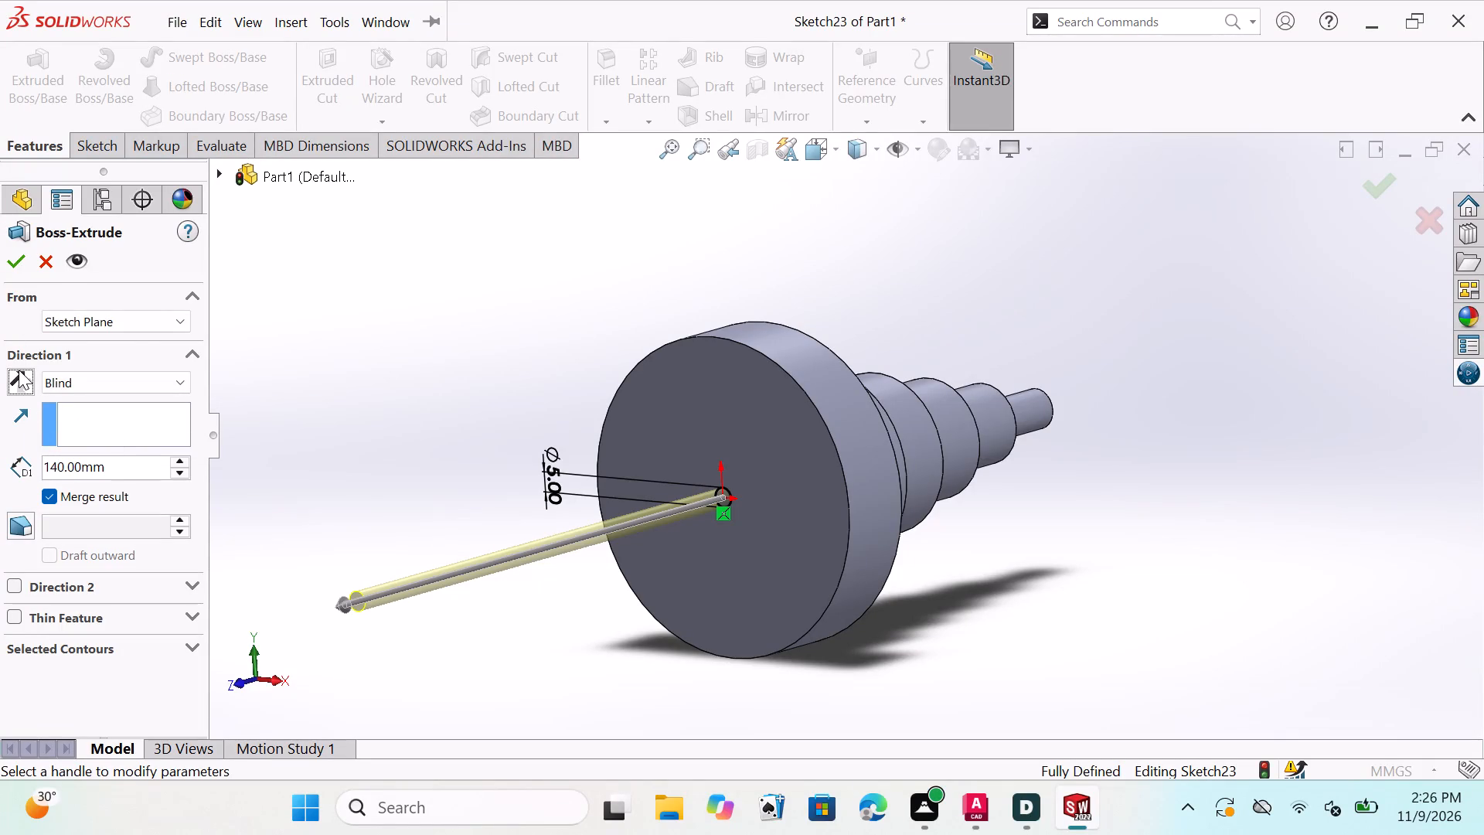
click(19, 370)
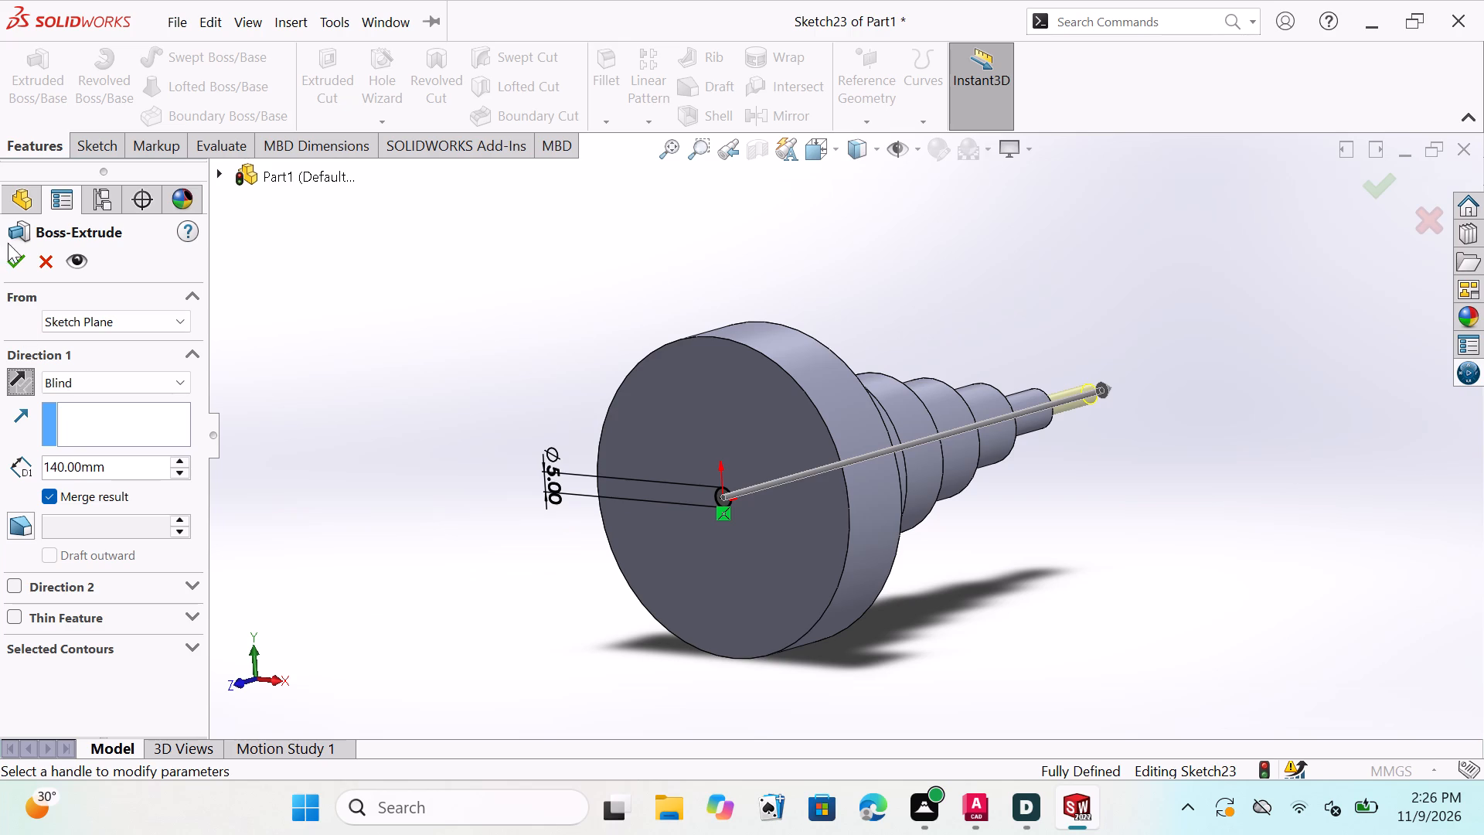
click(7, 255)
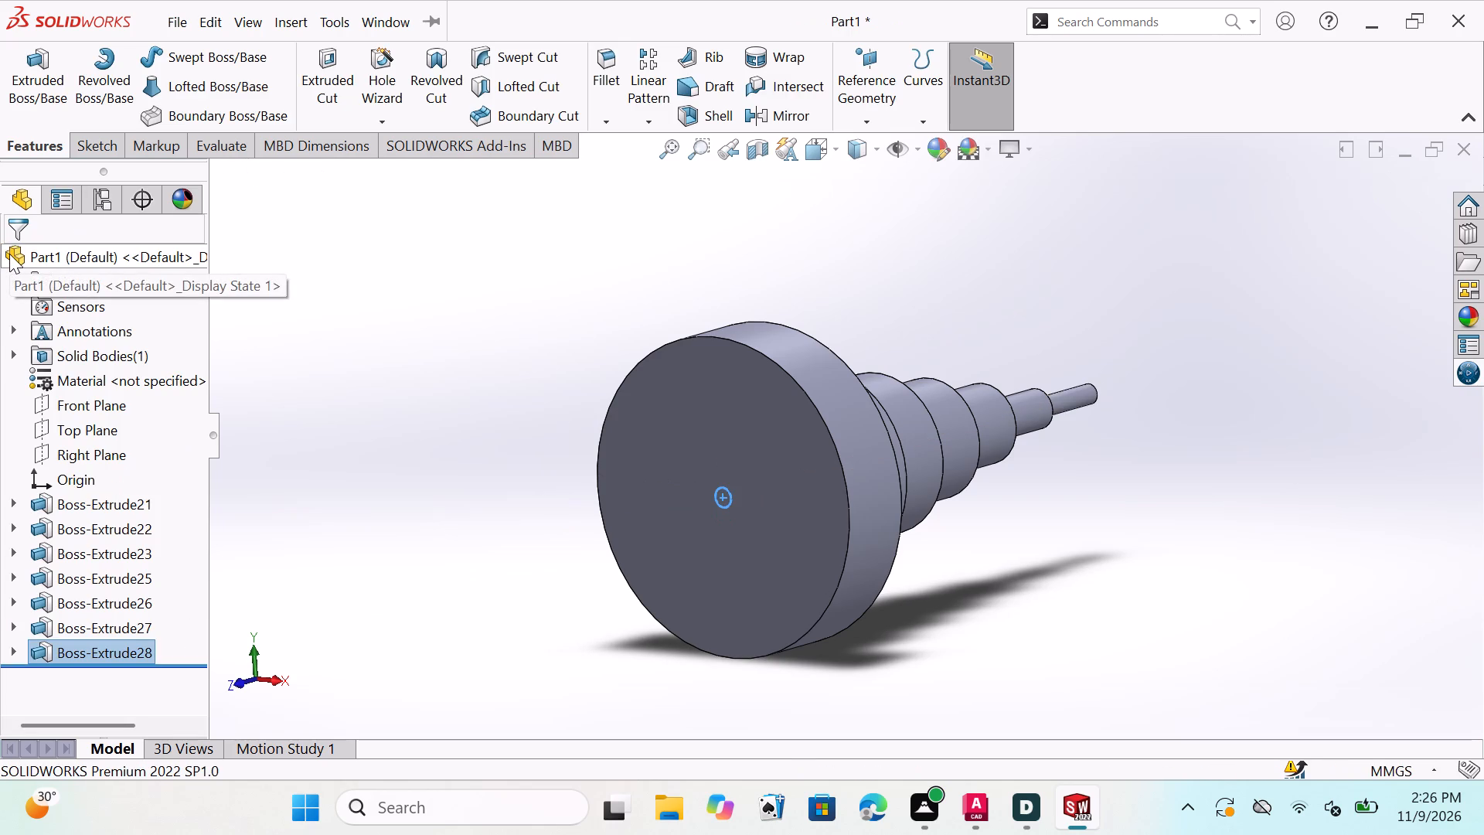
Examine the stepped part from the side and rear, checking the 5 mm tip against the concentric bosses.
middle_drag(1113, 476, 1053, 540)
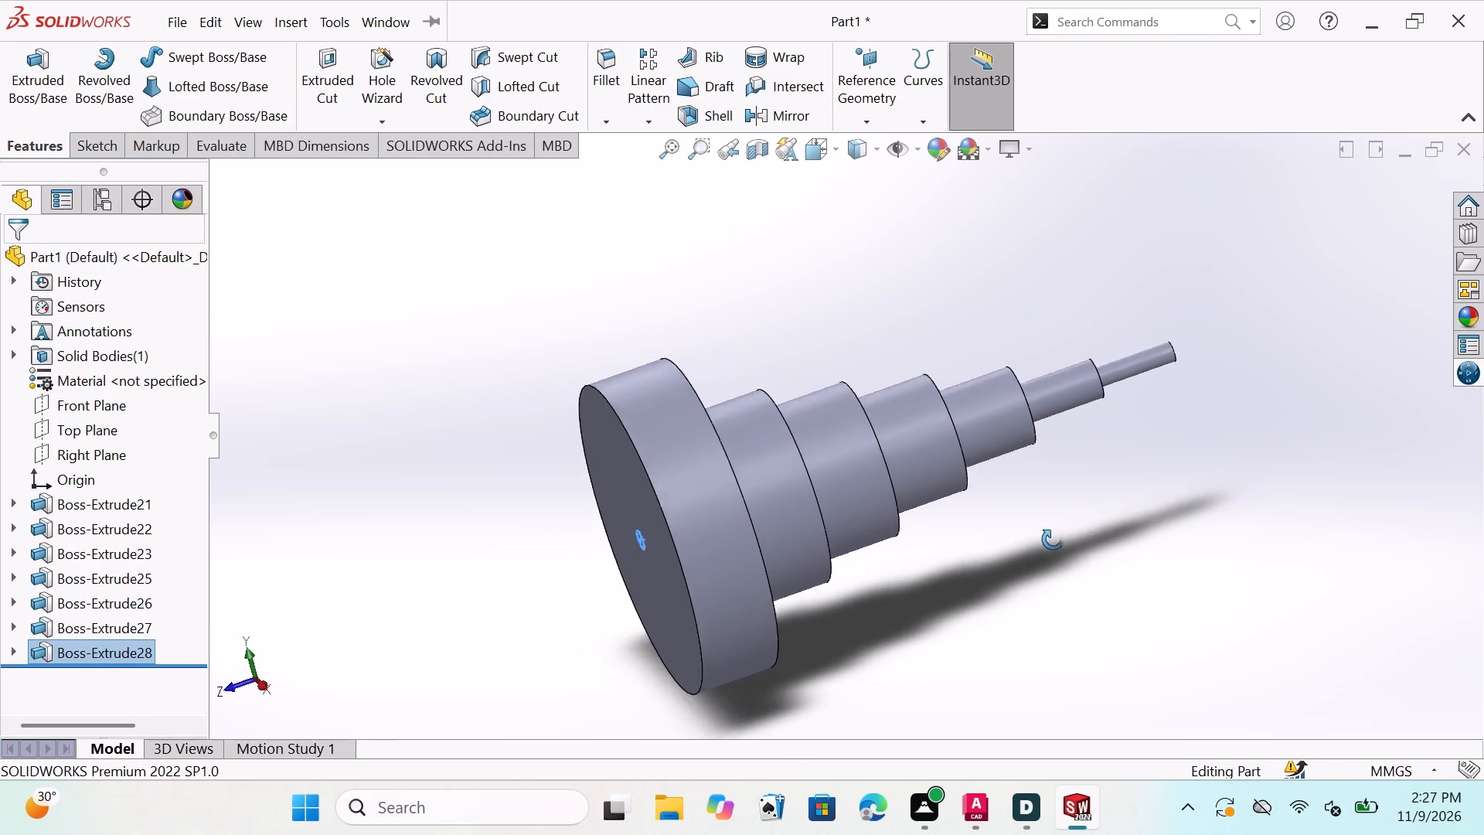
middle_drag(1053, 540, 1048, 540)
middle_click(977, 551)
middle_drag(1063, 512, 962, 540)
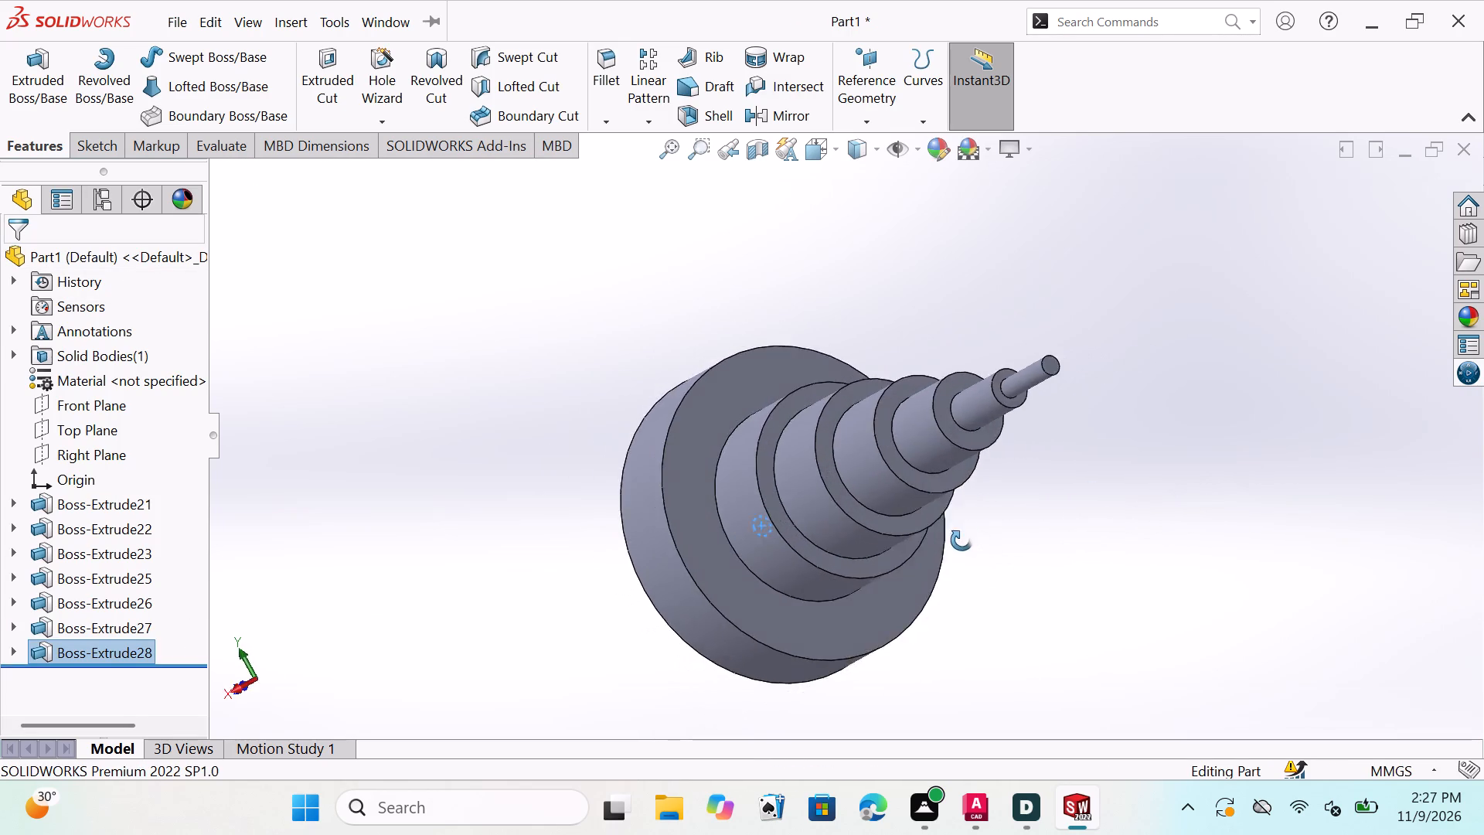
middle_drag(962, 540, 934, 554)
middle_drag(933, 554, 911, 608)
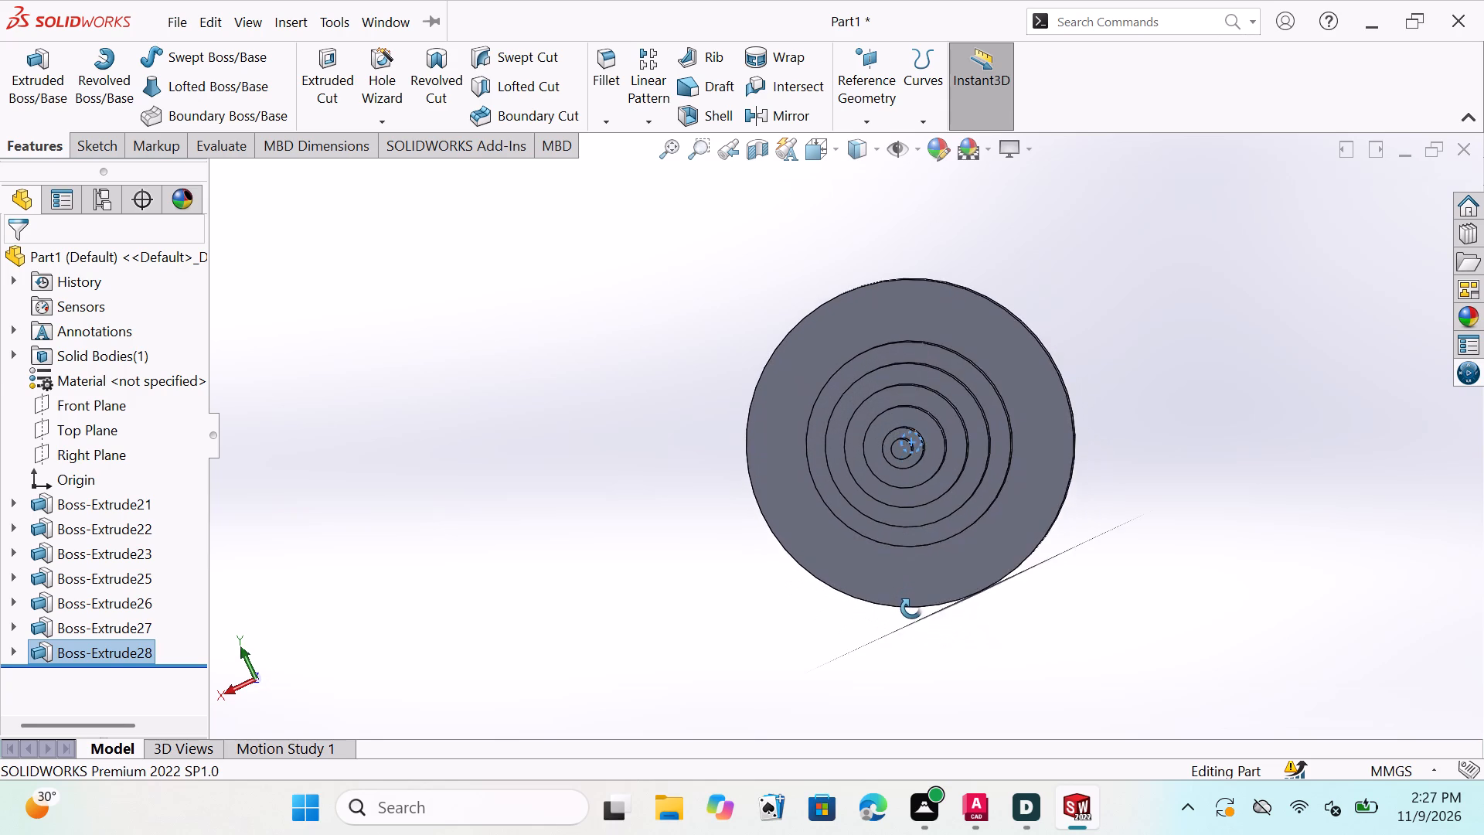
middle_drag(911, 608, 935, 606)
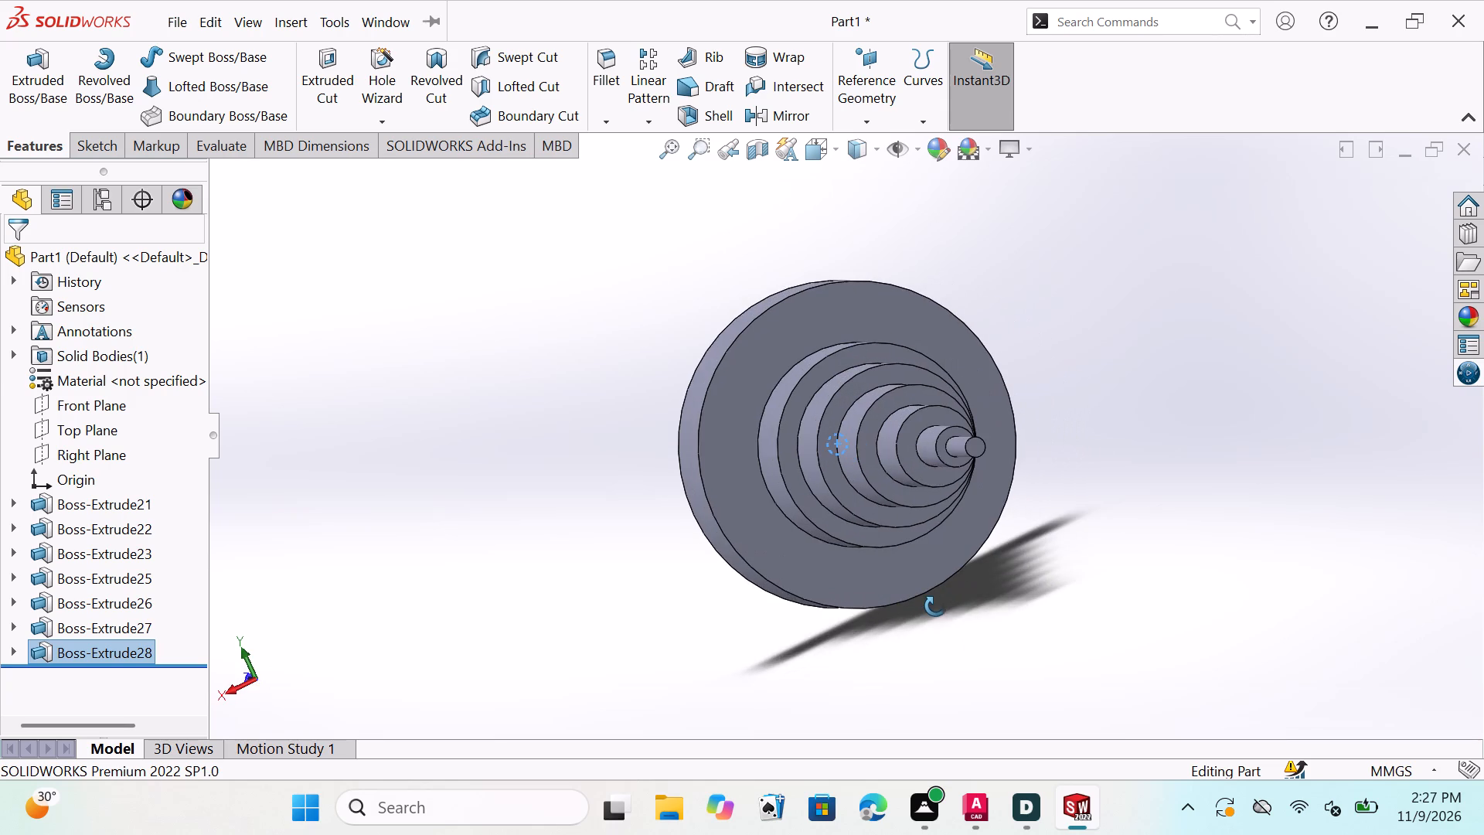
Clear the selection and examine the complete stepped part from the side, front face and rear.
middle_drag(935, 606, 934, 621)
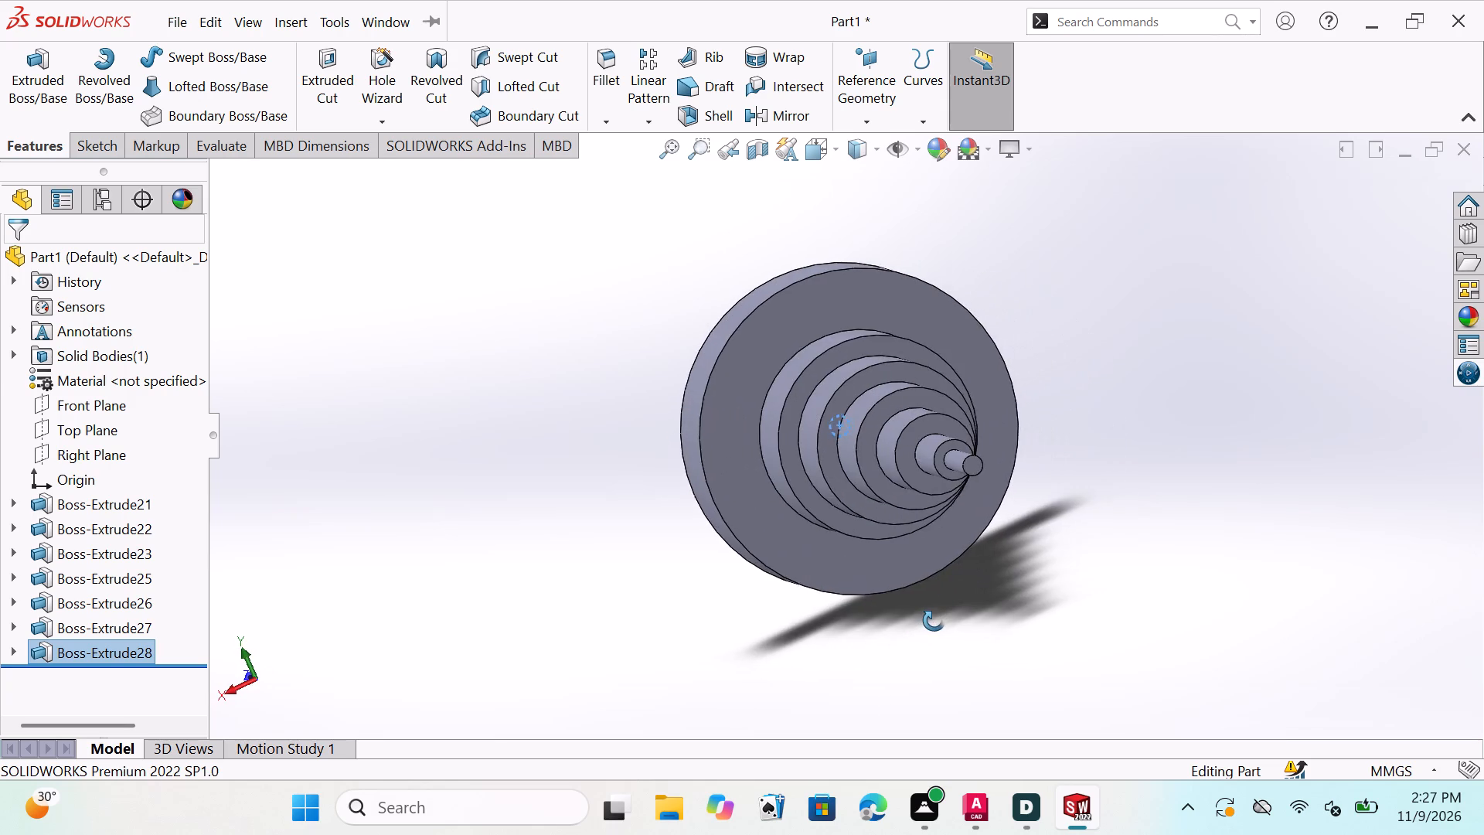
middle_drag(934, 621, 1075, 554)
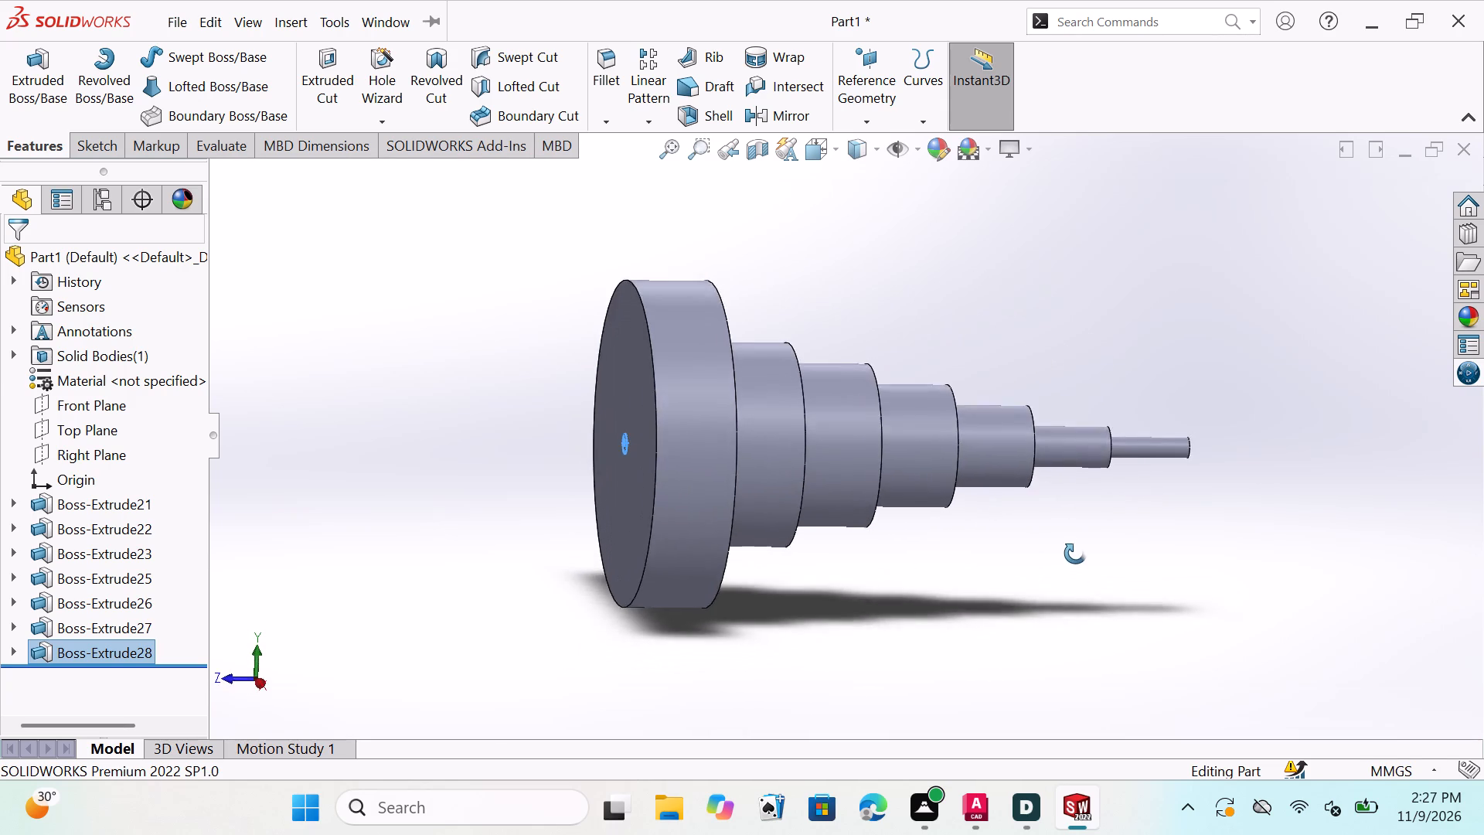
middle_drag(1075, 554, 1073, 494)
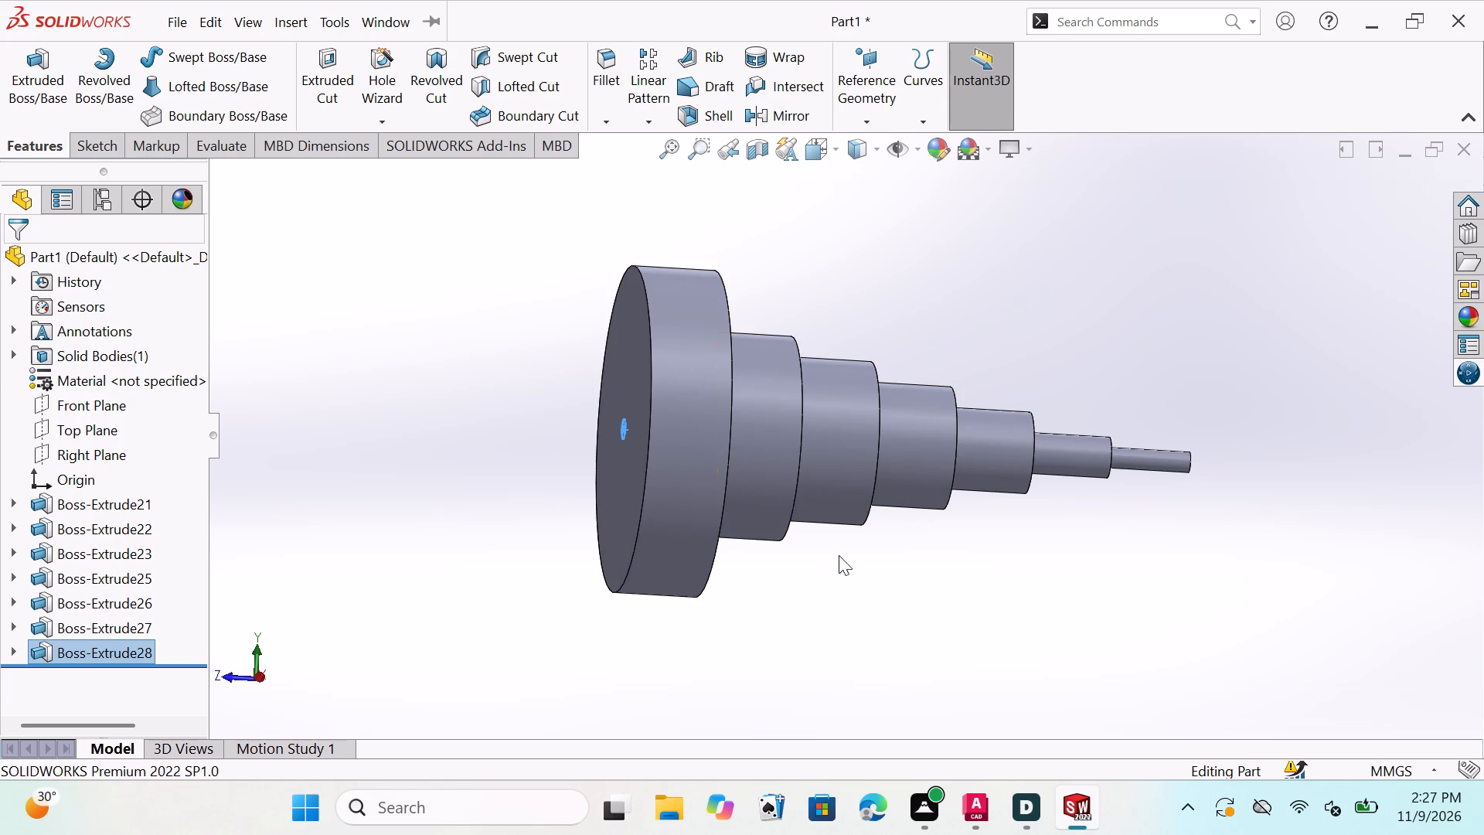
middle_drag(863, 561, 1005, 581)
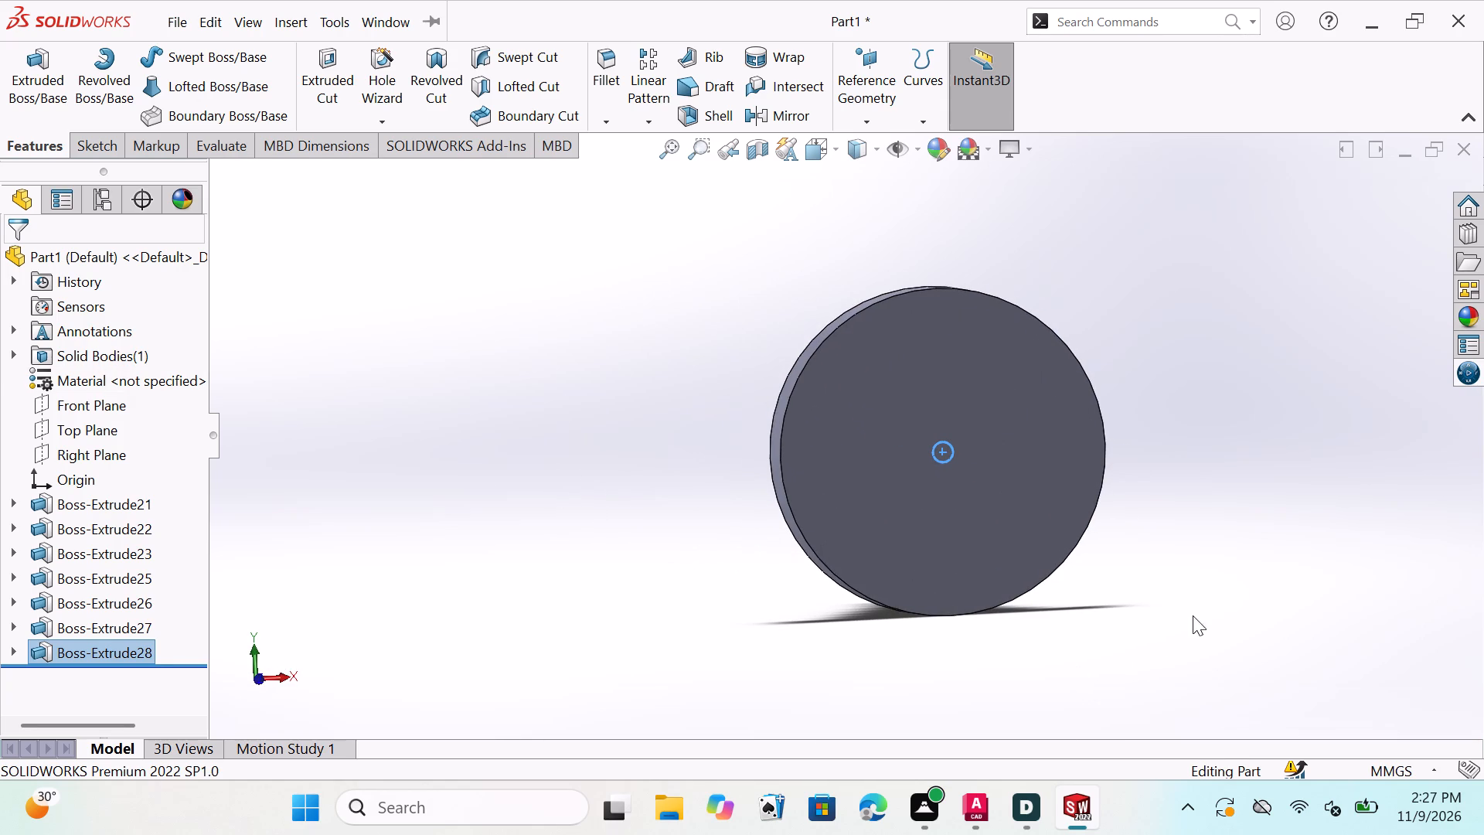
key(Escape)
key(Escape)
key(Escape)
key(Escape)
key(Escape)
key(Escape)
key(Escape)
middle_drag(1235, 499, 1155, 550)
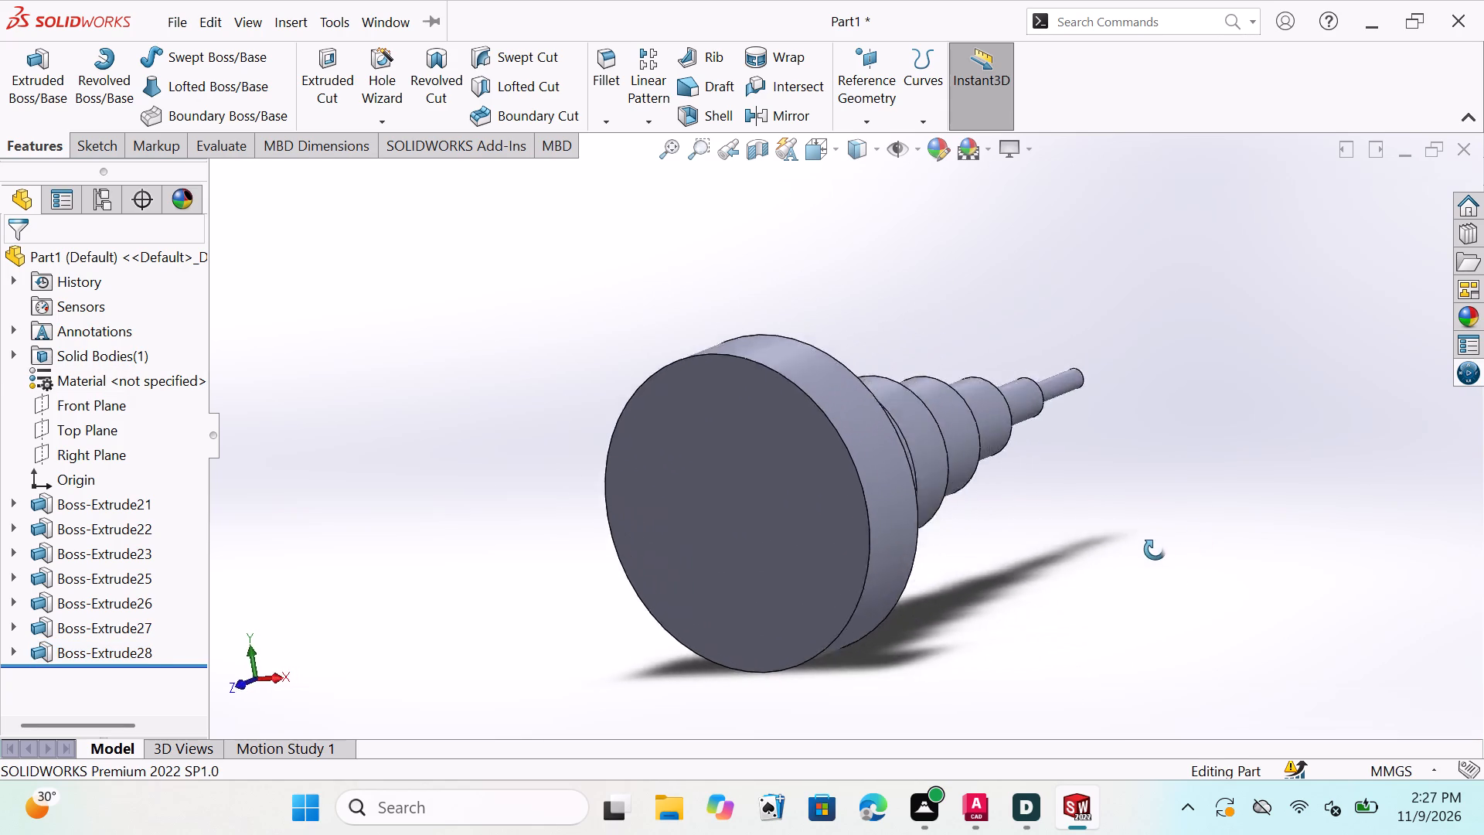
middle_drag(1155, 550, 1074, 431)
middle_drag(1074, 435, 982, 549)
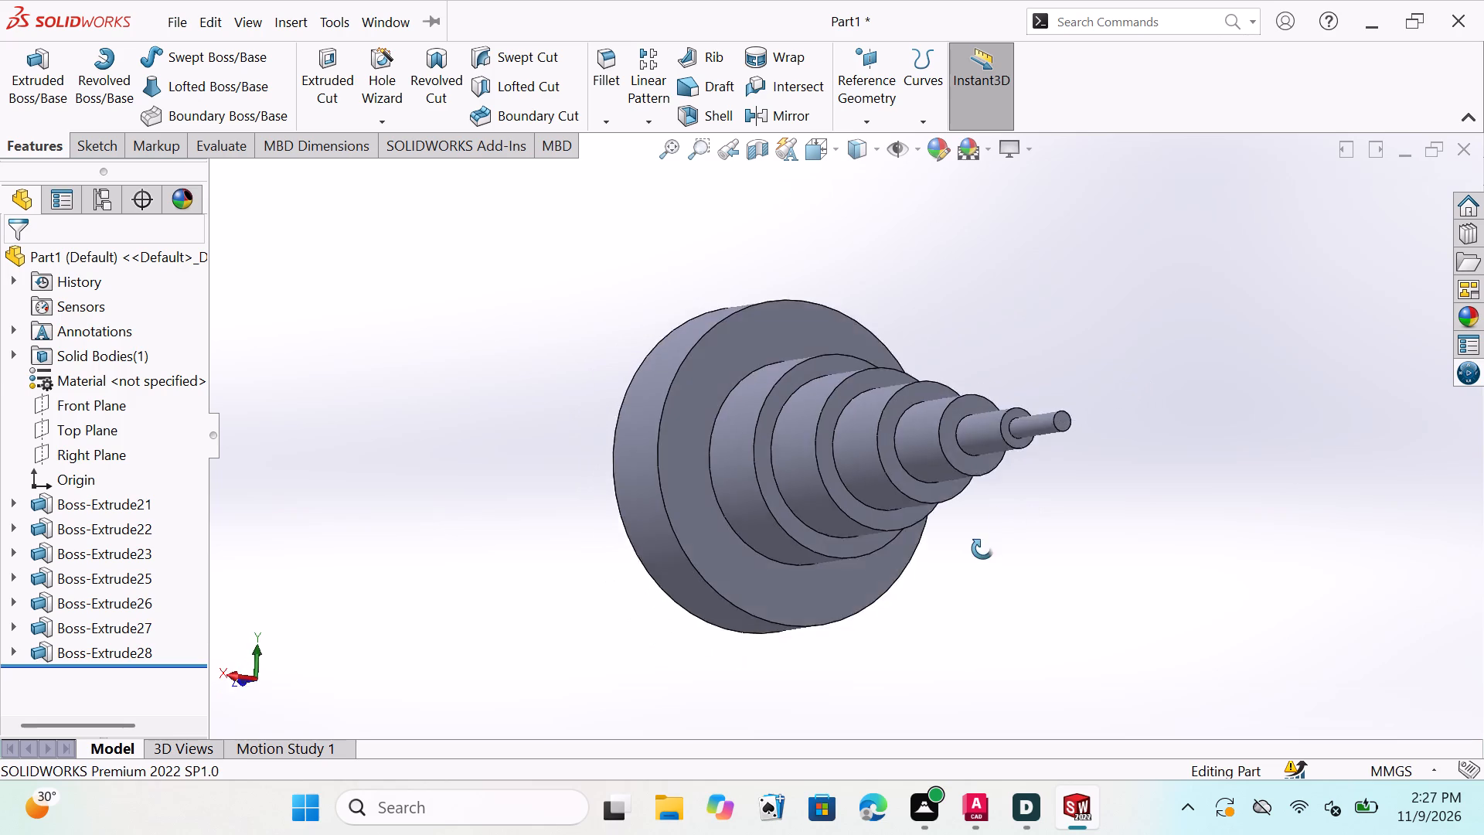
middle_drag(982, 549, 880, 547)
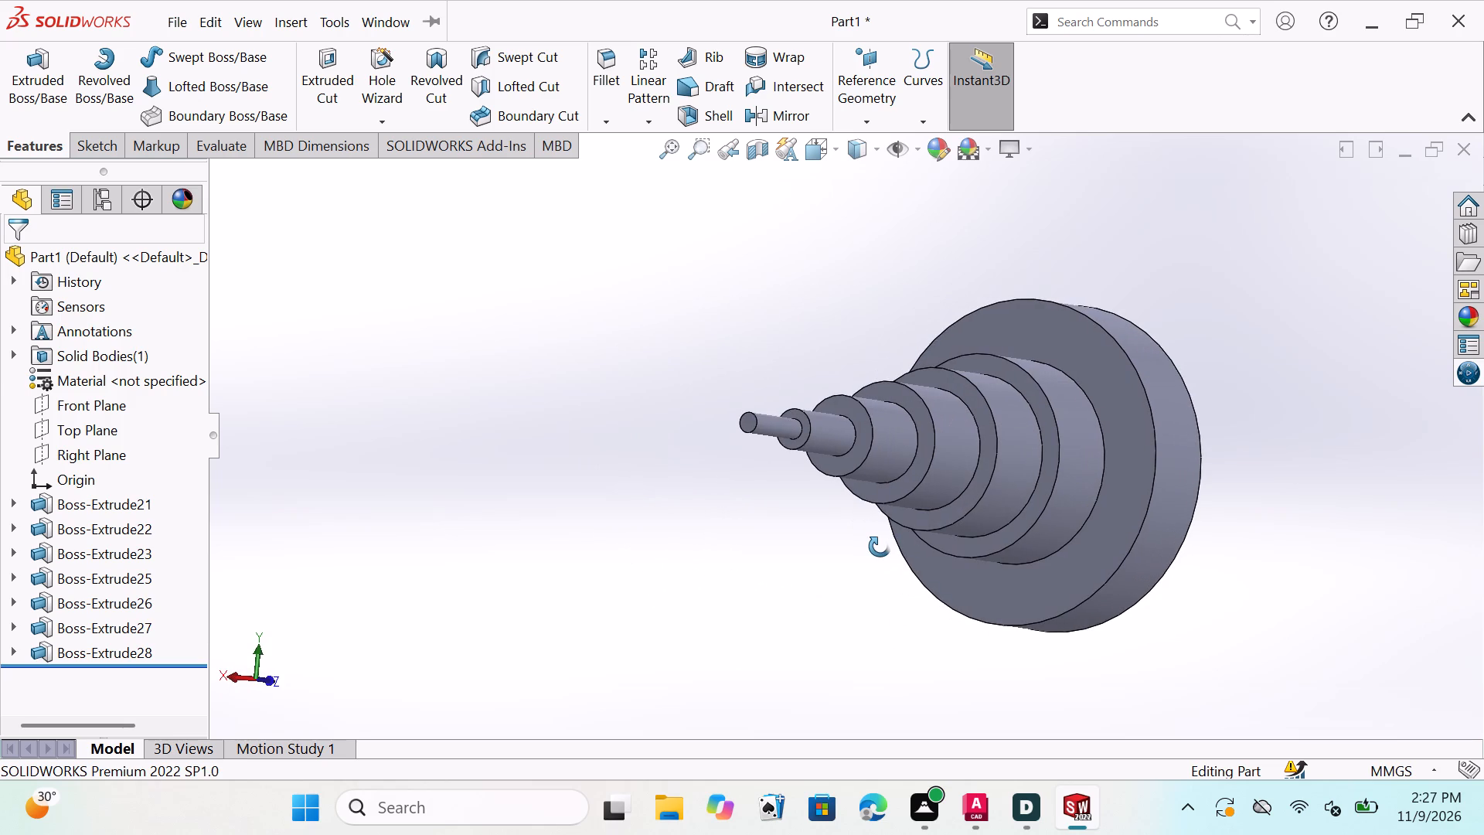
middle_drag(880, 547, 1050, 543)
scroll(1114, 489, up, 3)
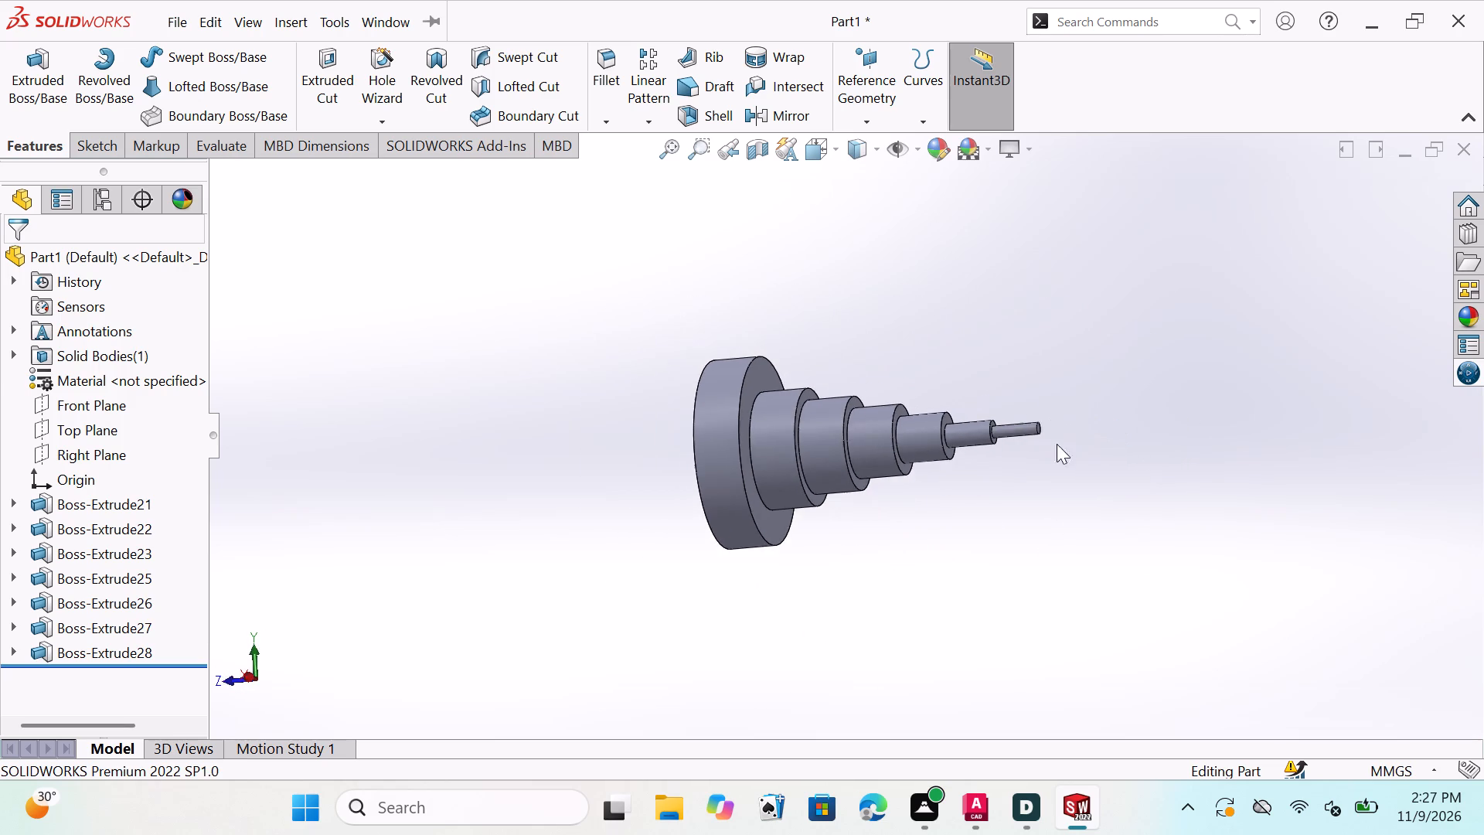
Inspect the steps between the narrow rear bosses and the 5 mm tip up close, along with the disc.
scroll(958, 426, down, 5)
scroll(982, 502, down, 2)
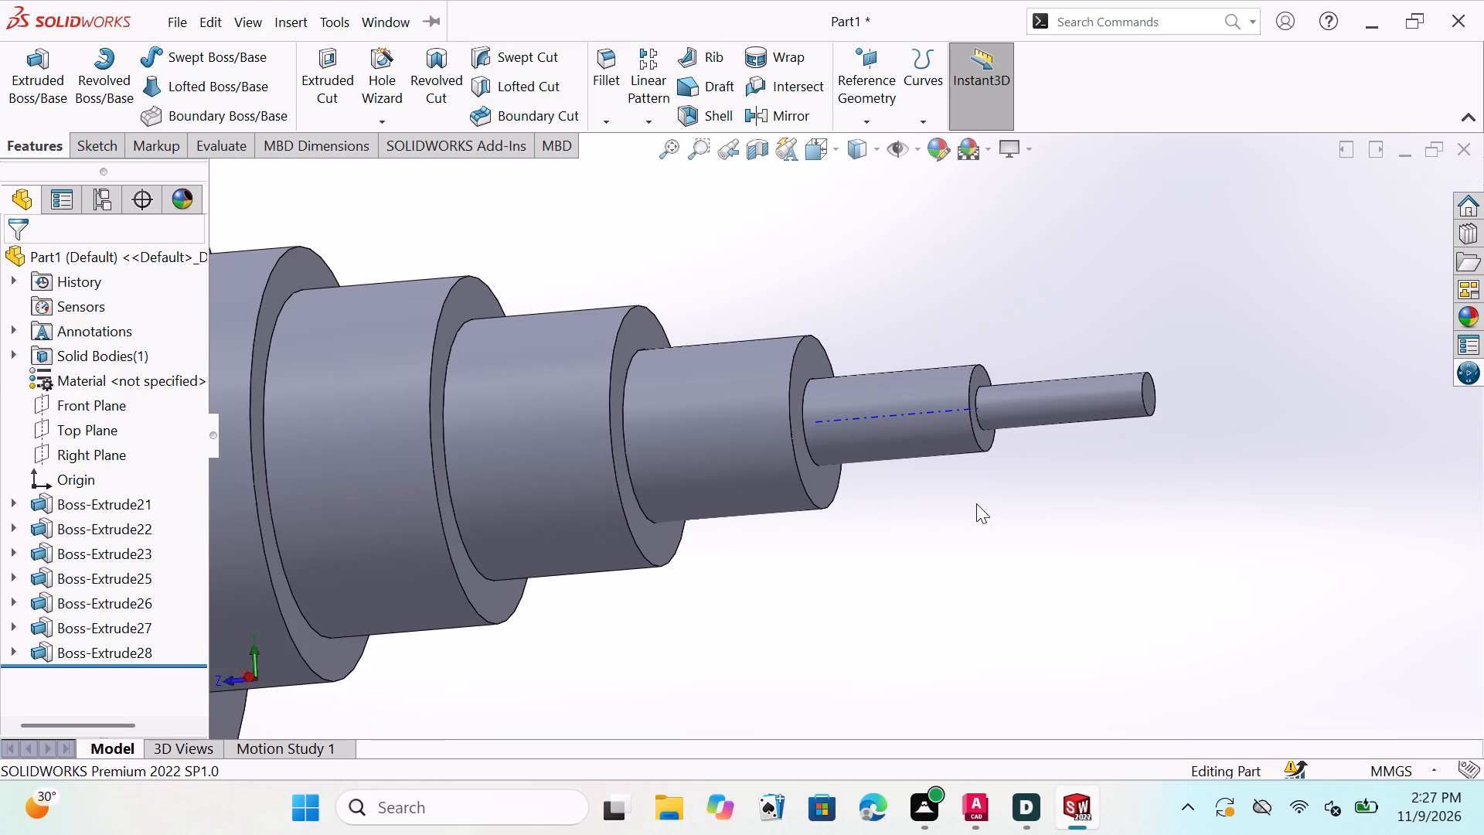
scroll(948, 472, down, 2)
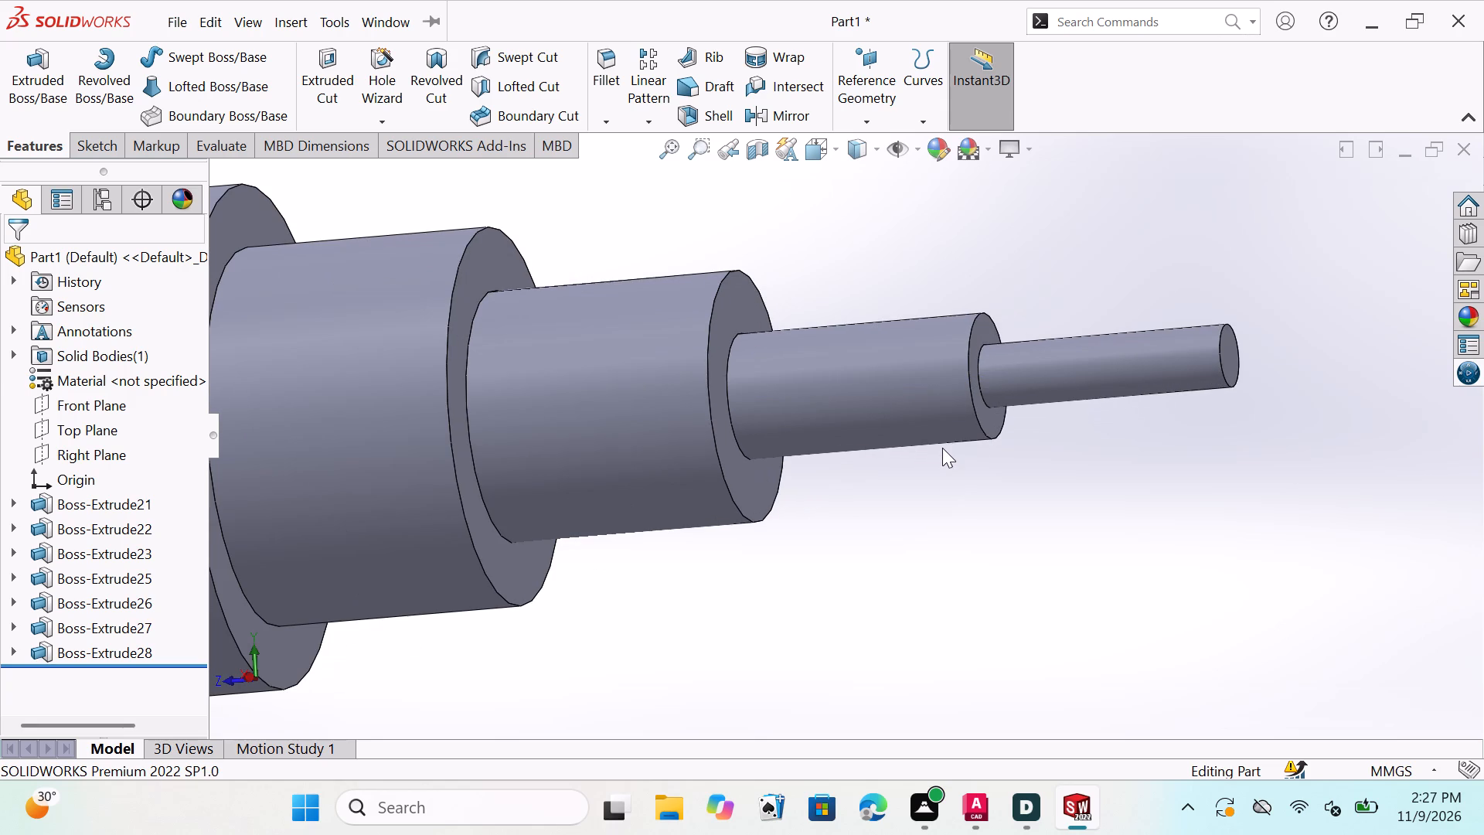
scroll(942, 448, down, 2)
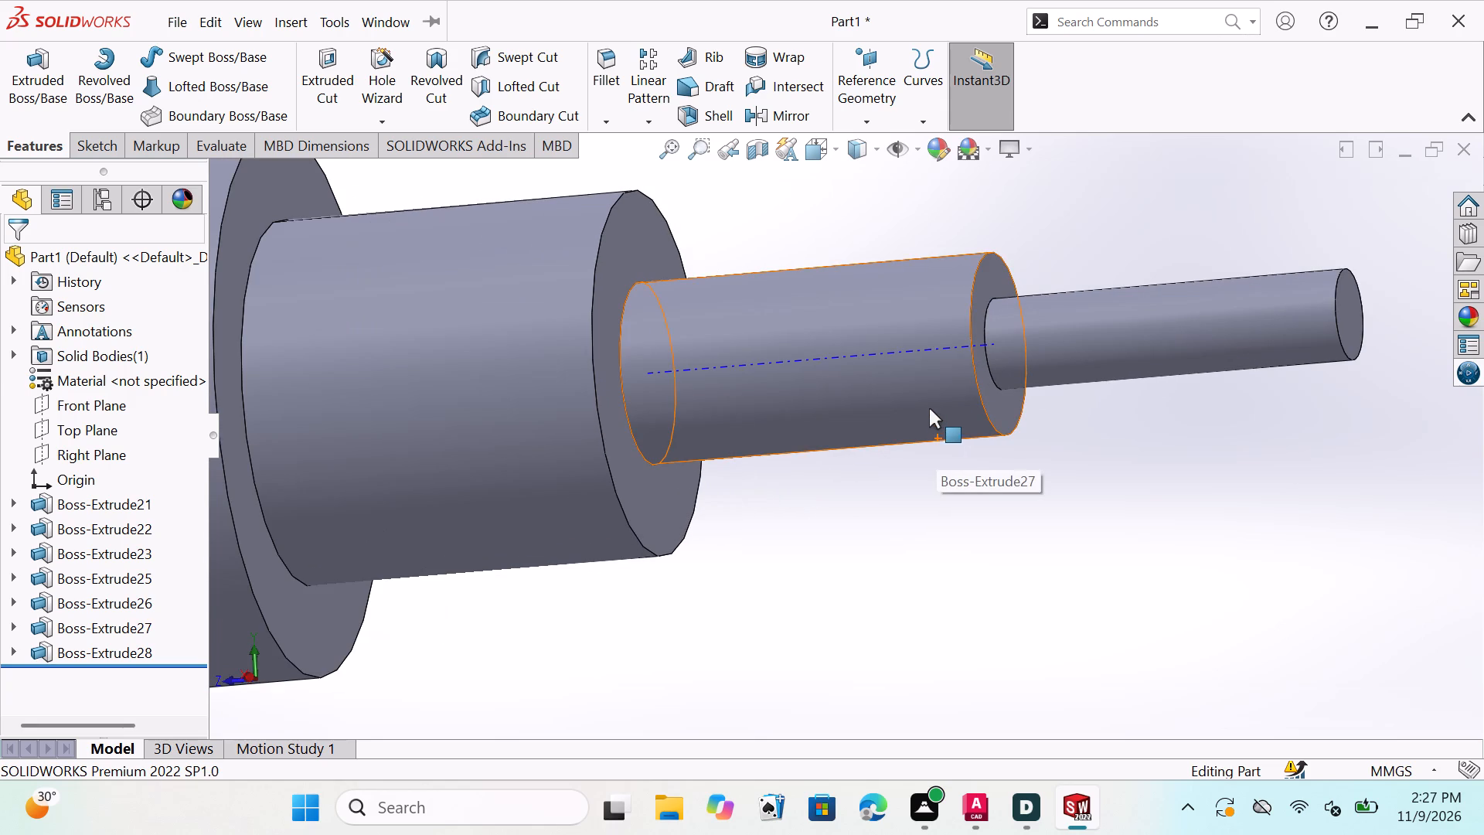
scroll(925, 390, up, 1)
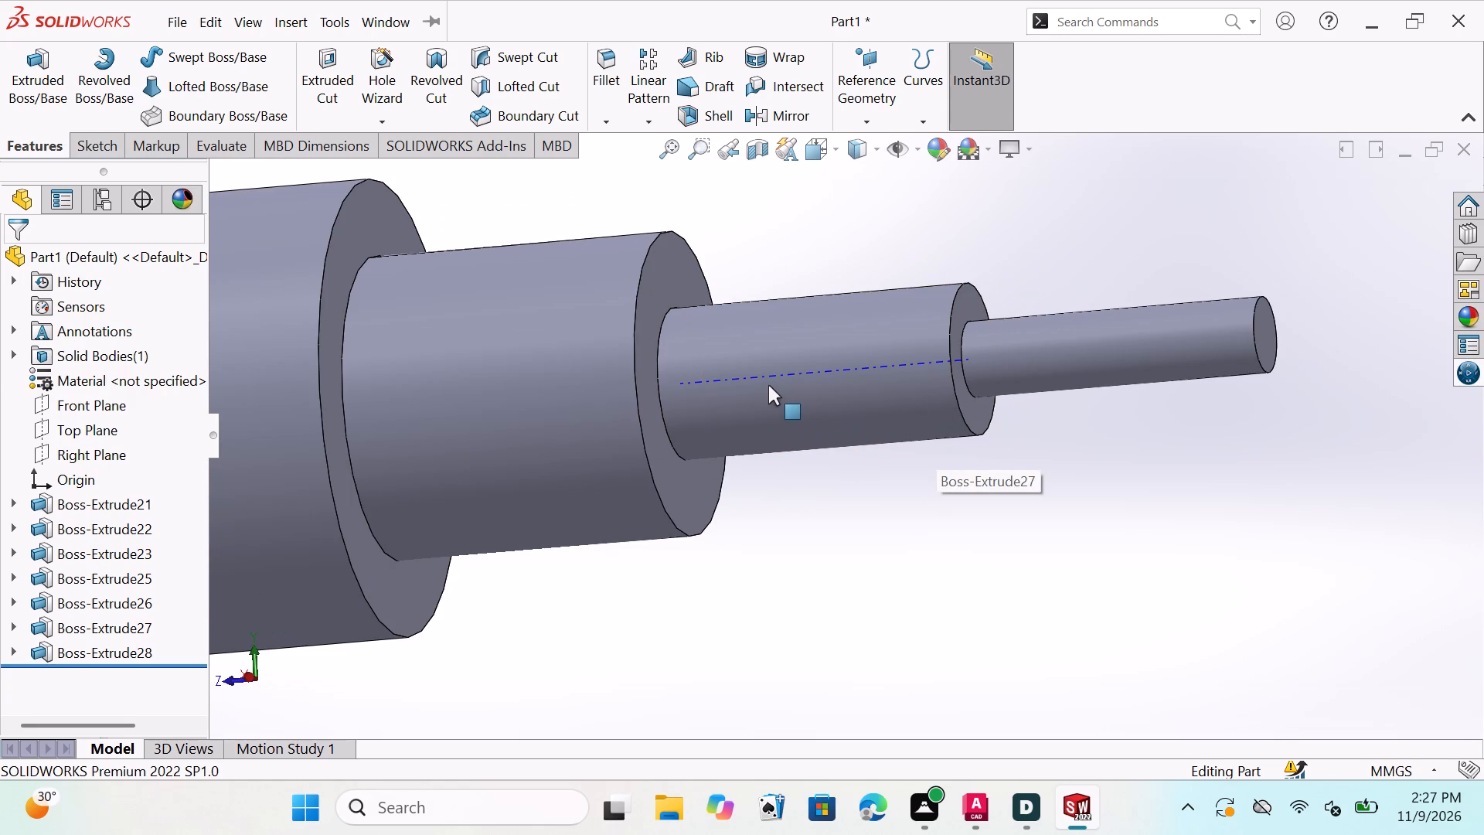
scroll(768, 385, up, 1)
scroll(271, 339, up, 2)
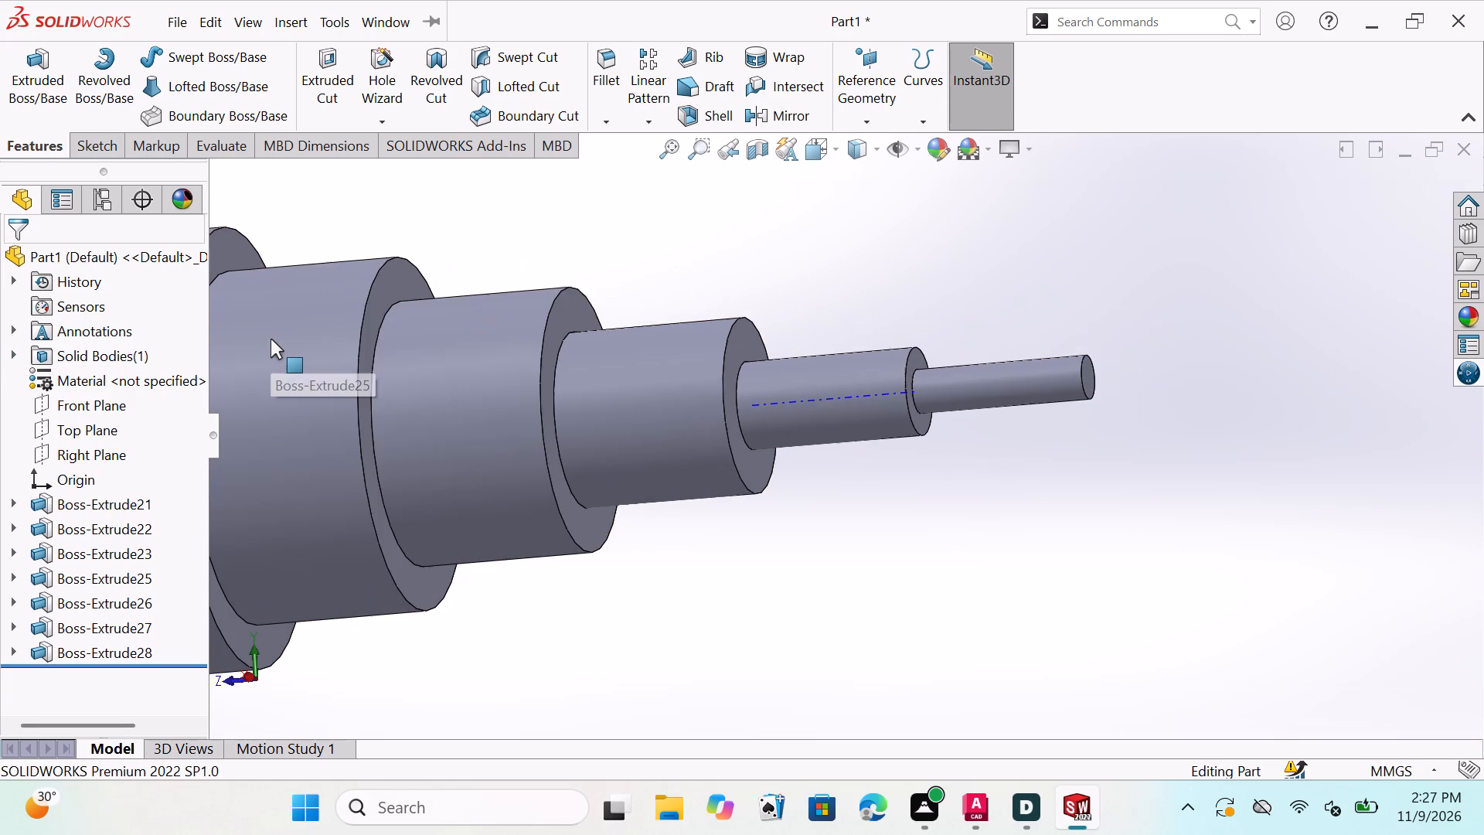
scroll(279, 341, up, 4)
scroll(294, 358, down, 1)
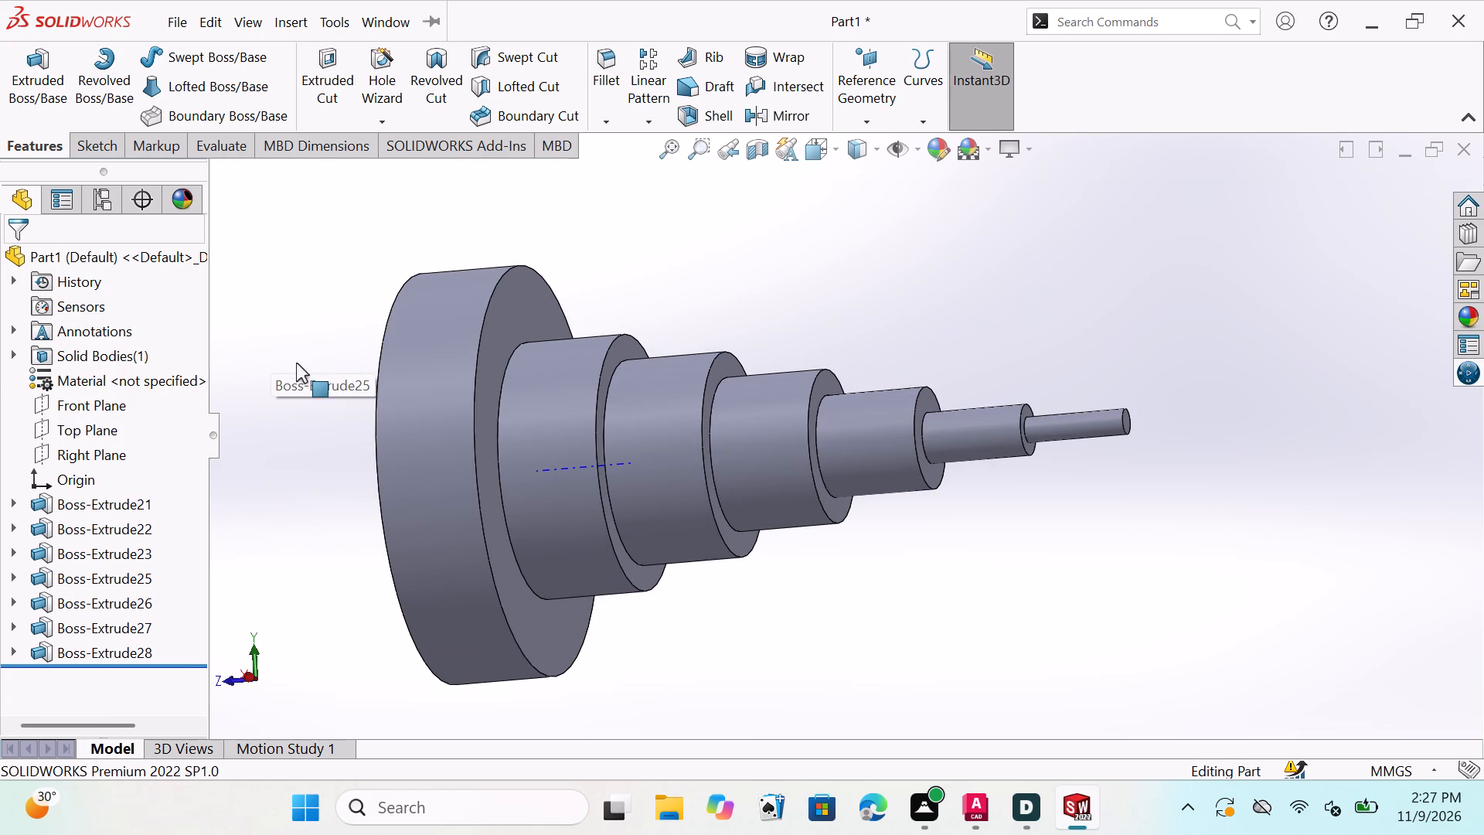
scroll(533, 537, up, 2)
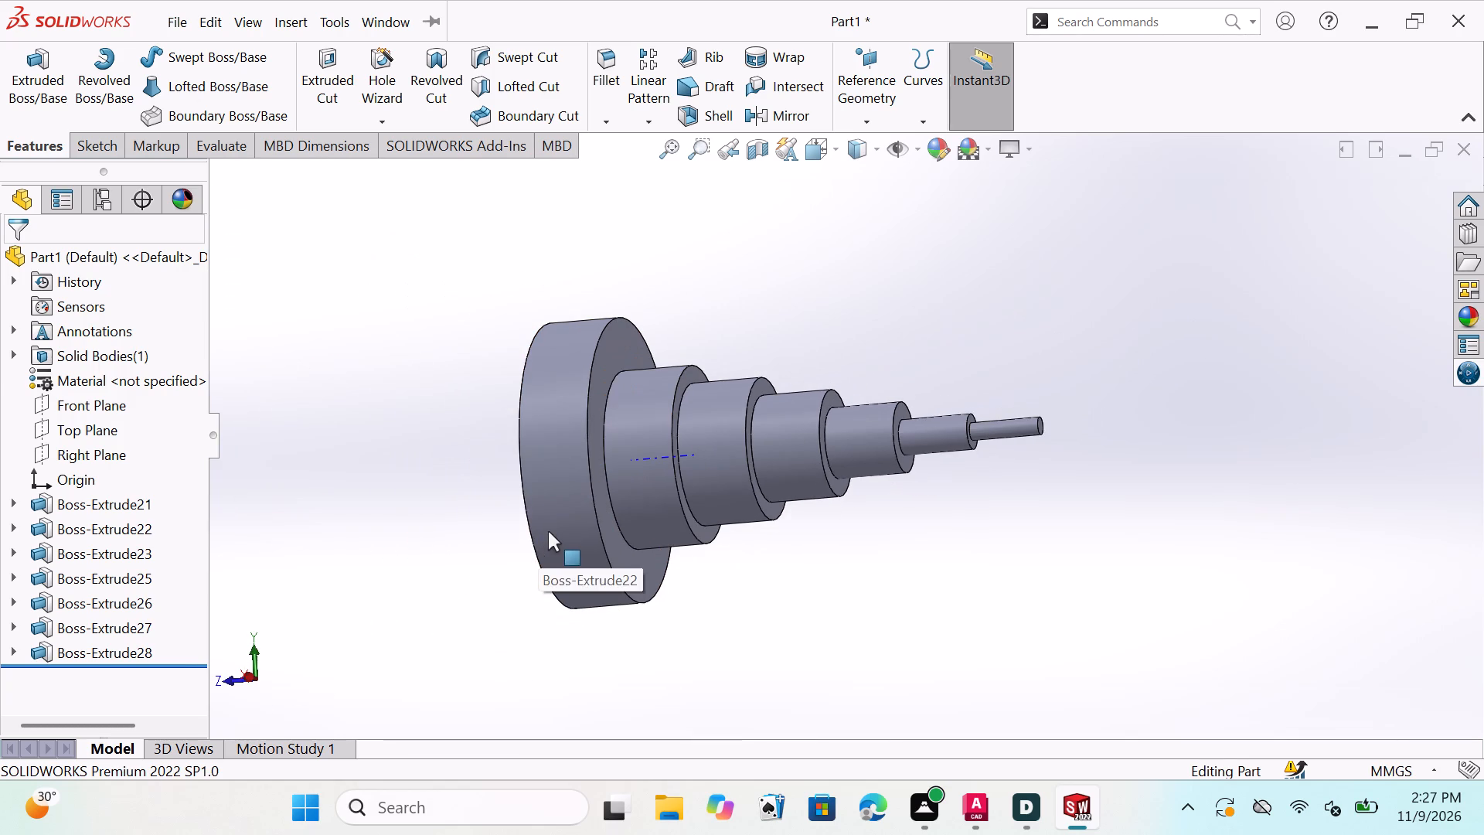
scroll(526, 584, up, 1)
Examine the whole stepped part from all around, including the disc's flat front face and the tapering rear bosses.
middle_drag(812, 565, 917, 521)
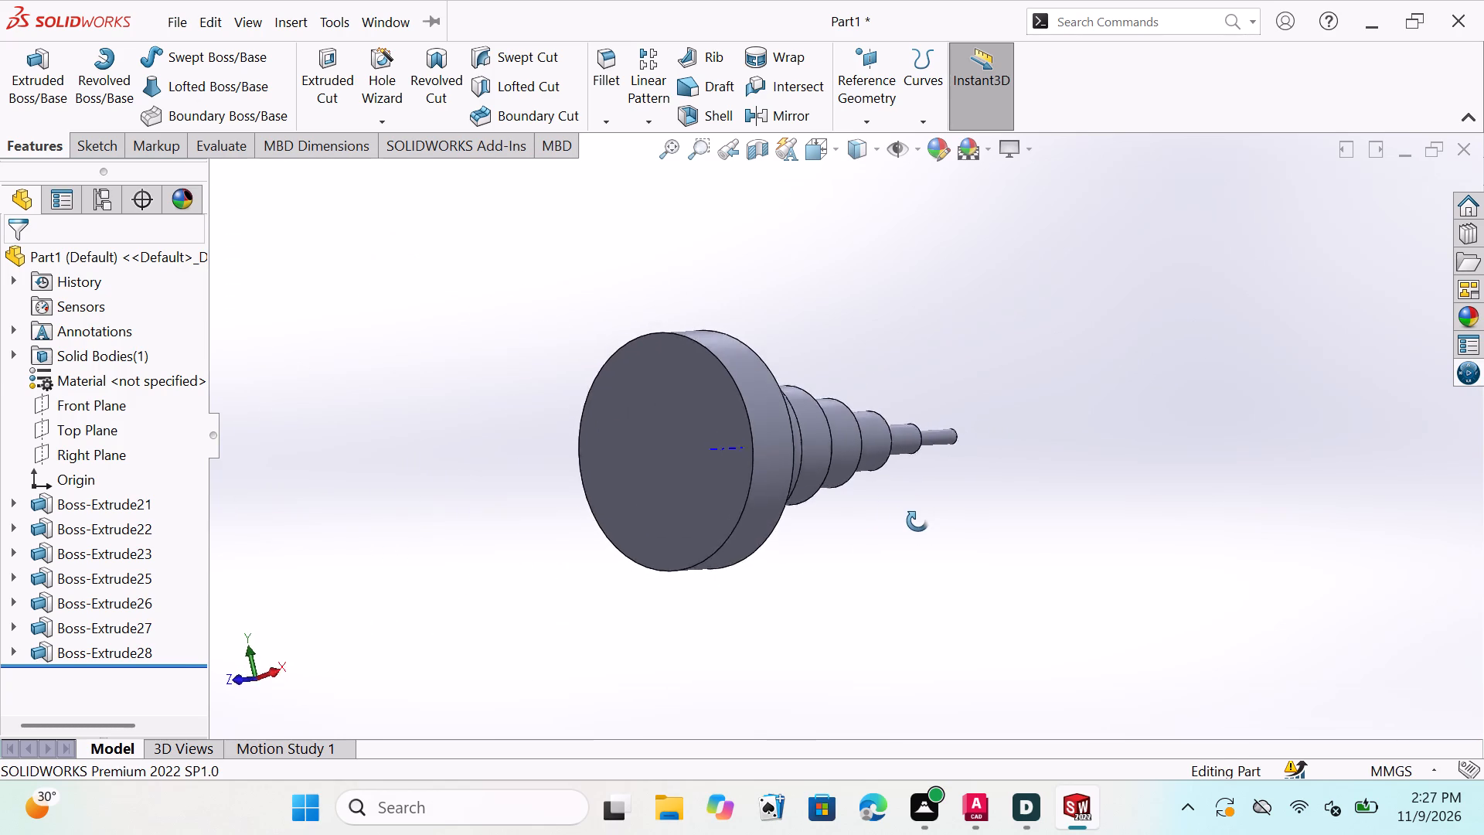
middle_drag(917, 521, 926, 540)
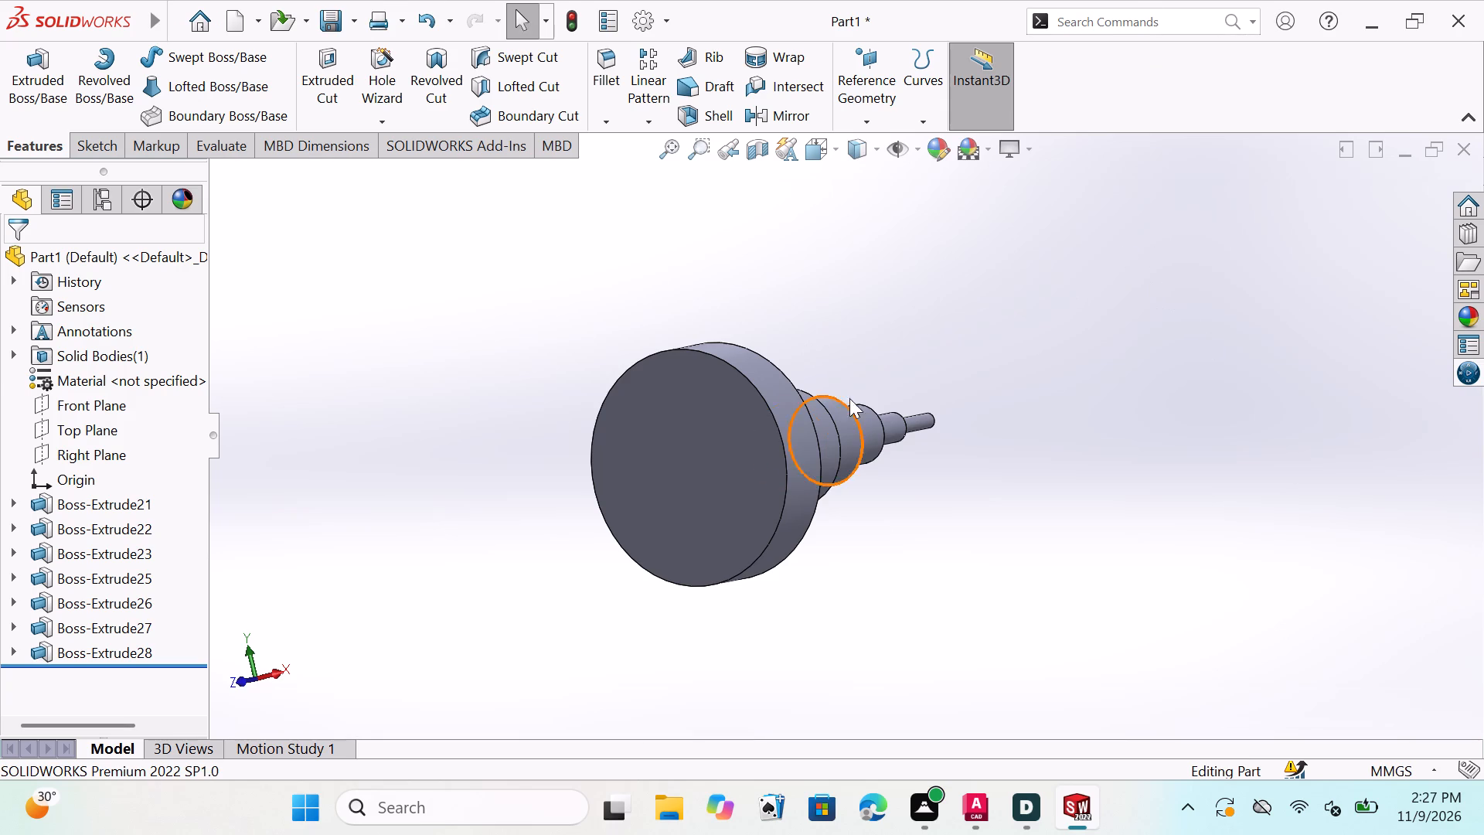
middle_drag(879, 467, 822, 535)
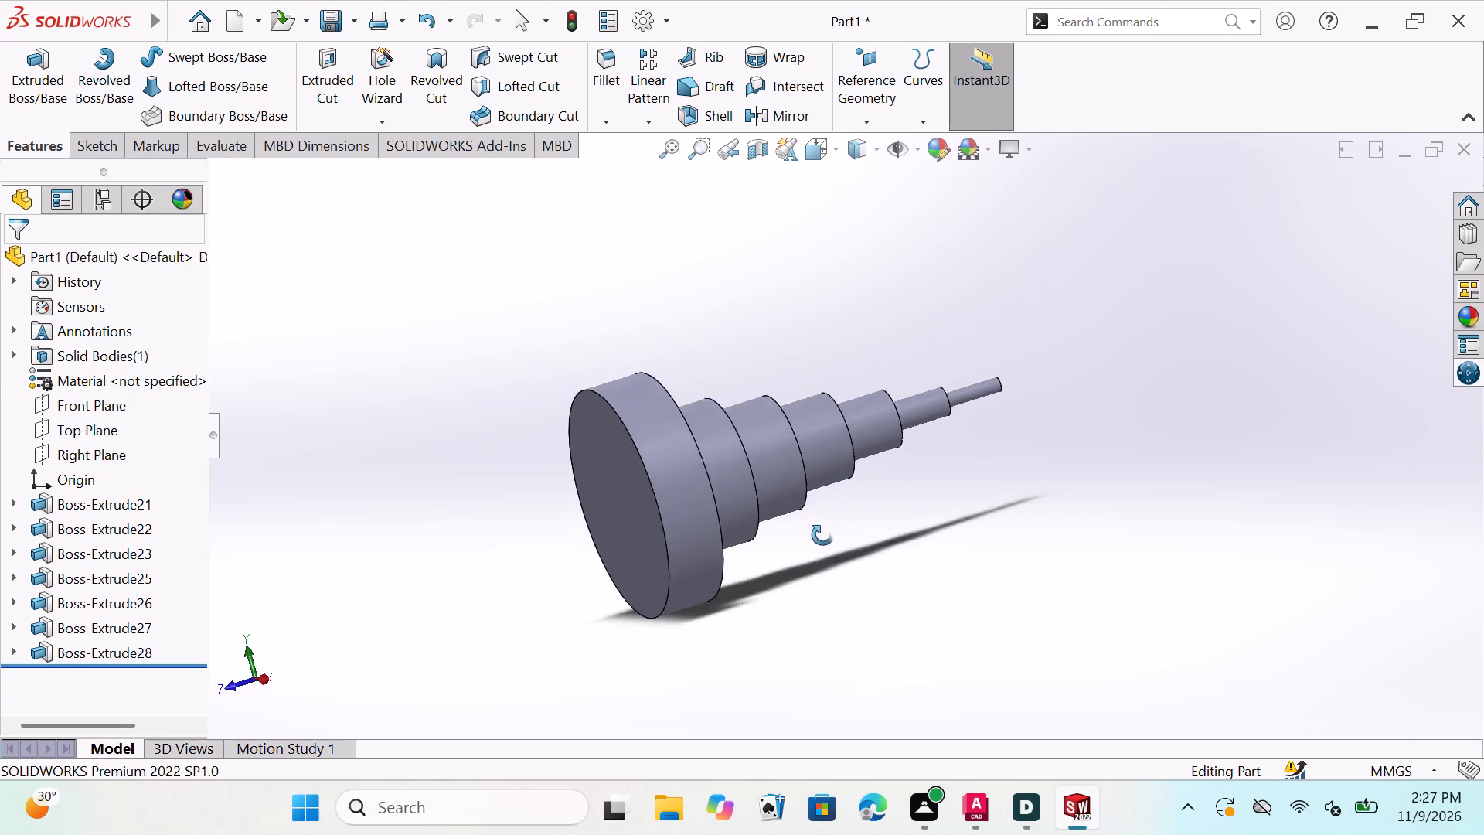
middle_drag(822, 535, 948, 220)
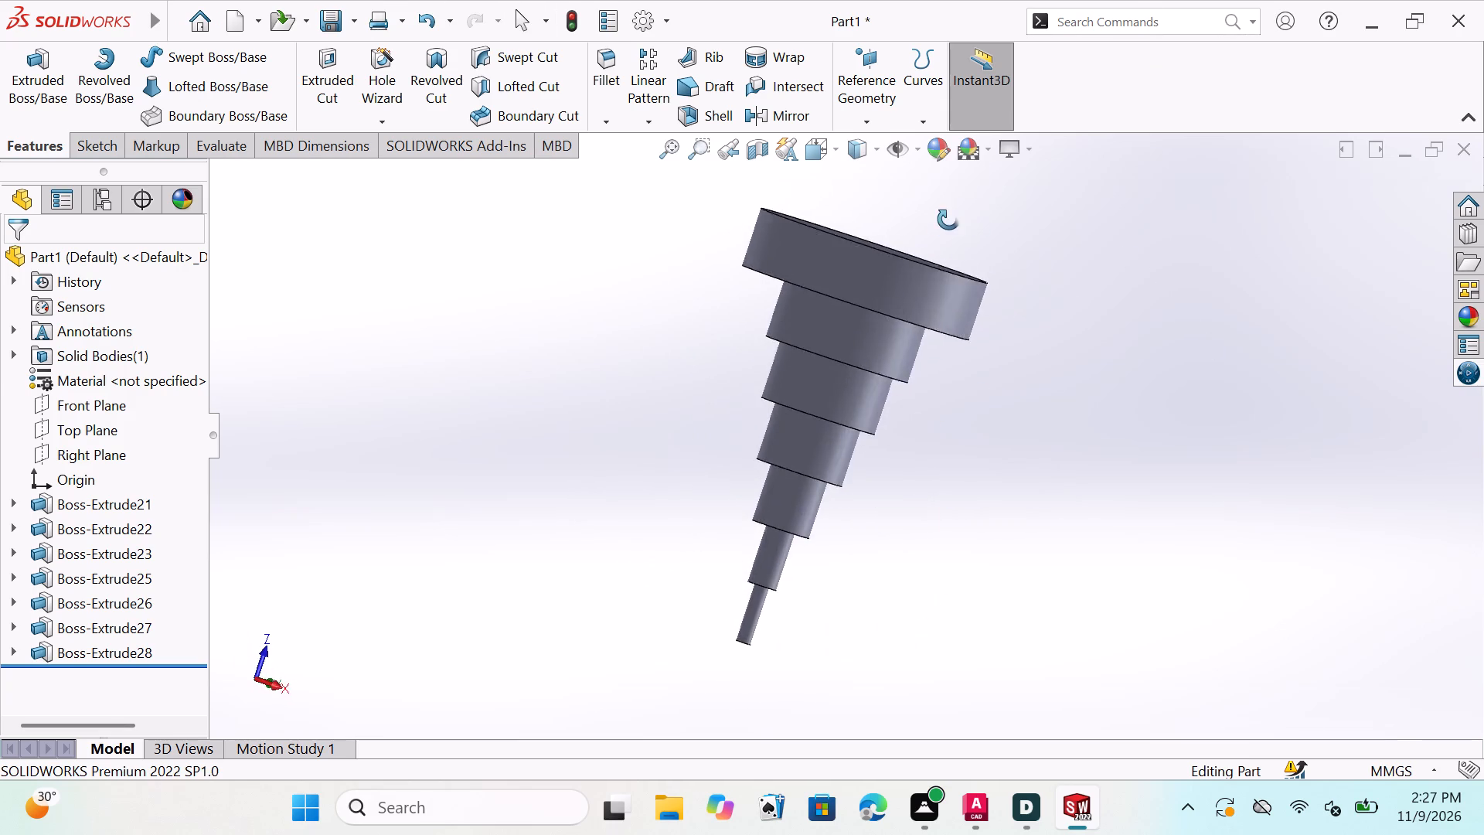
middle_drag(948, 220, 797, 620)
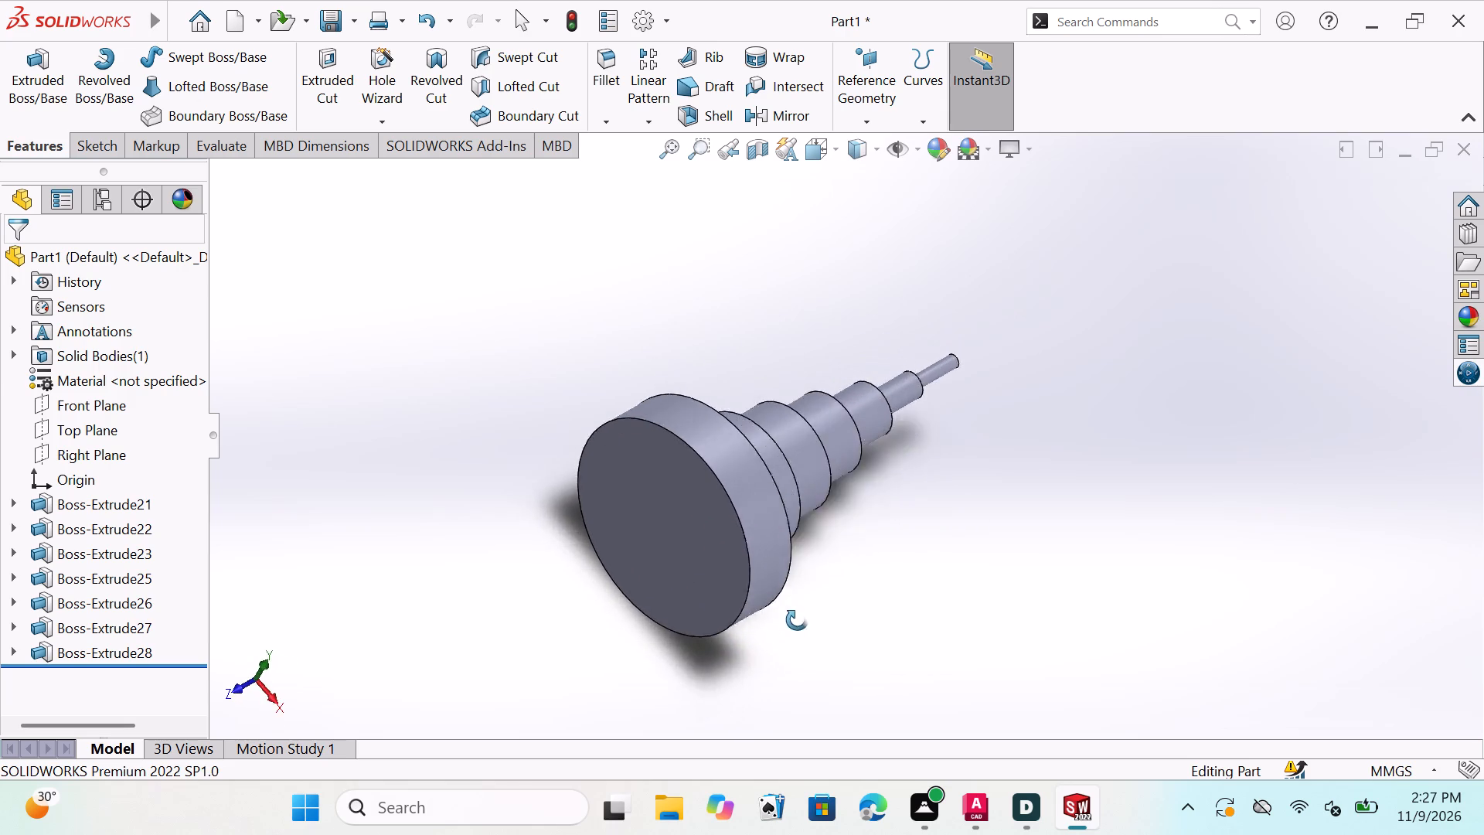
middle_drag(797, 620, 793, 459)
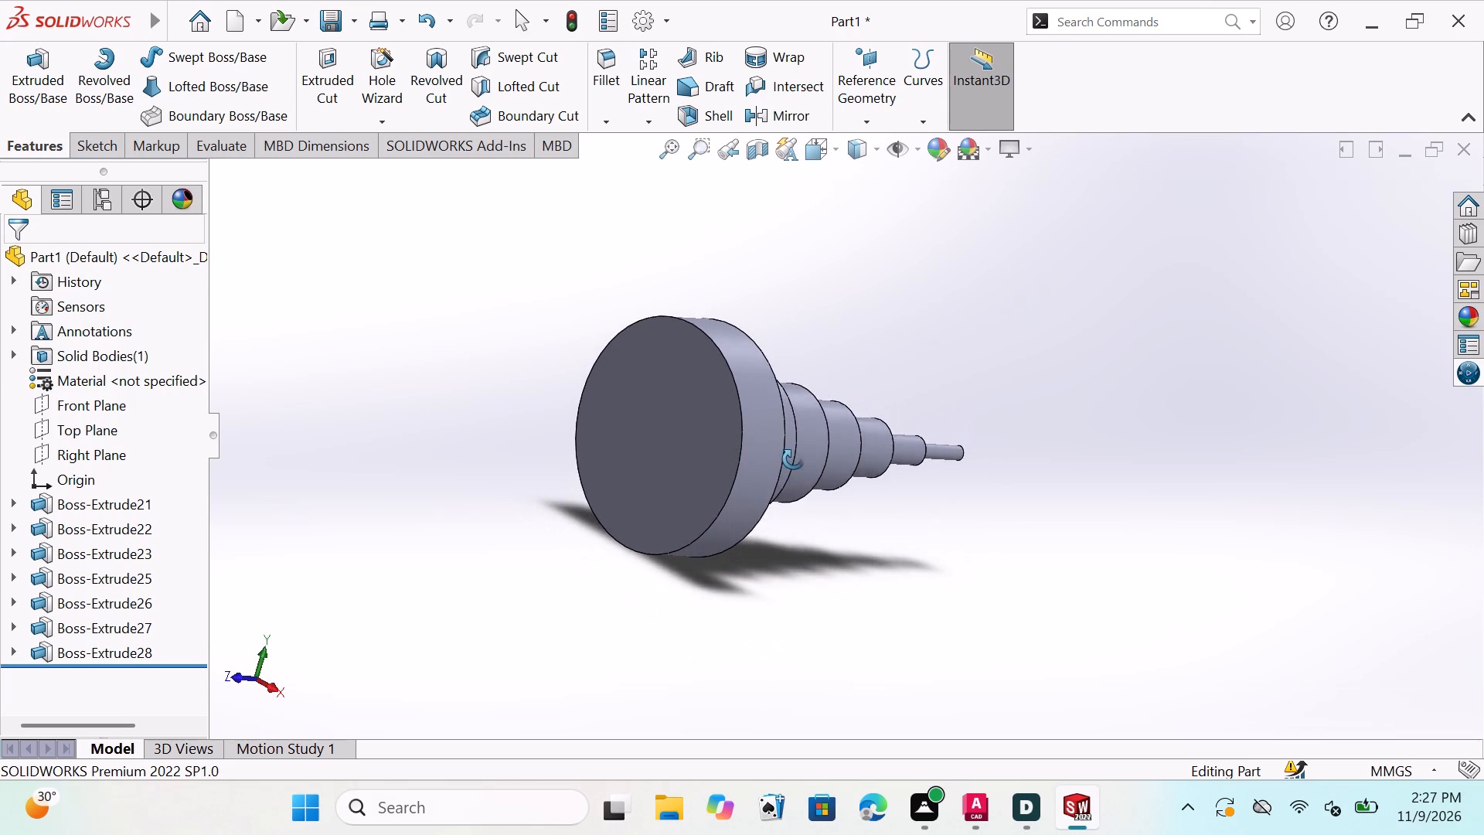
middle_drag(793, 459, 694, 729)
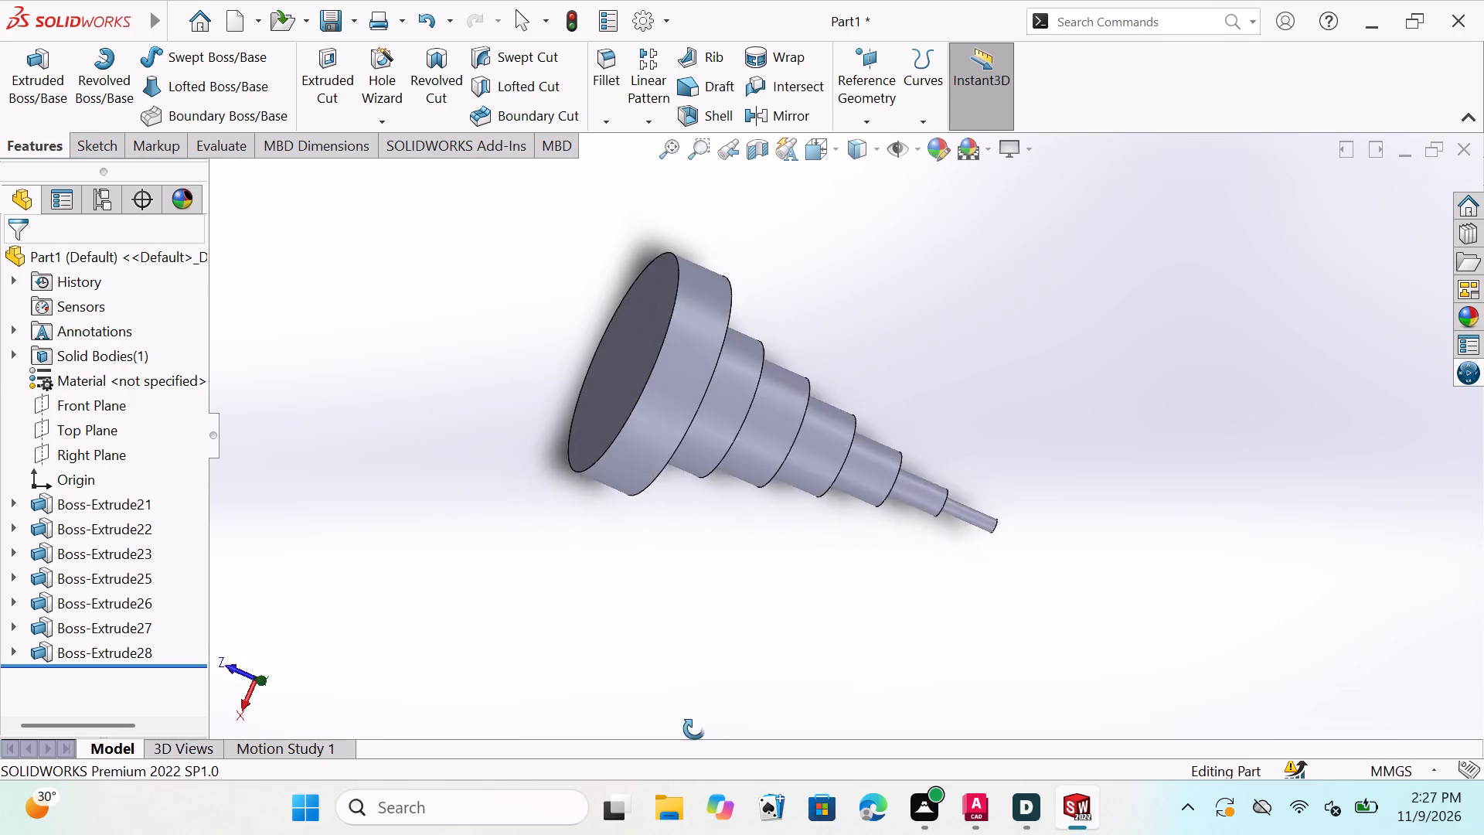
middle_drag(694, 729, 551, 378)
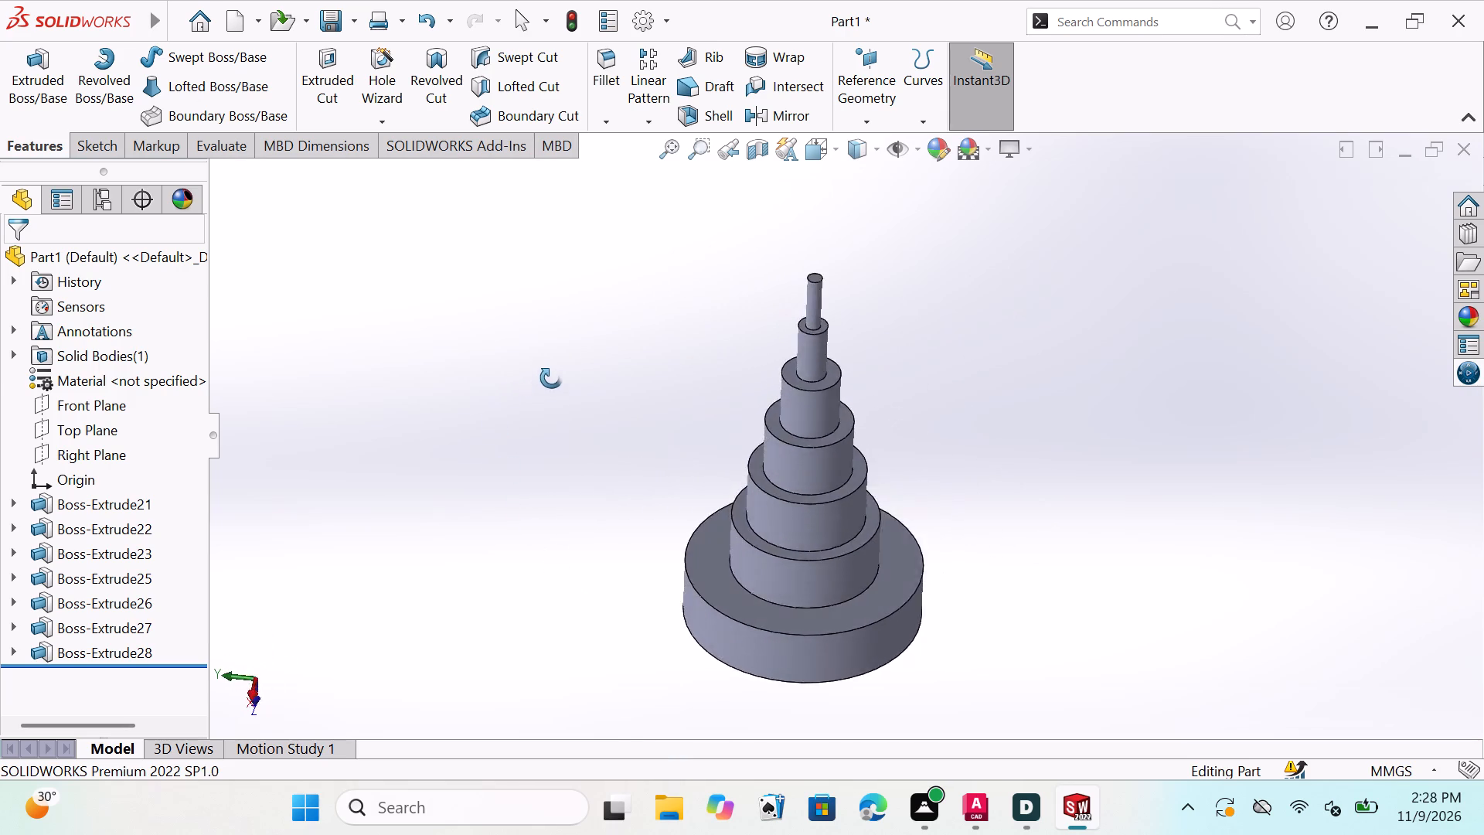
middle_drag(551, 378, 722, 260)
middle_drag(792, 267, 897, 258)
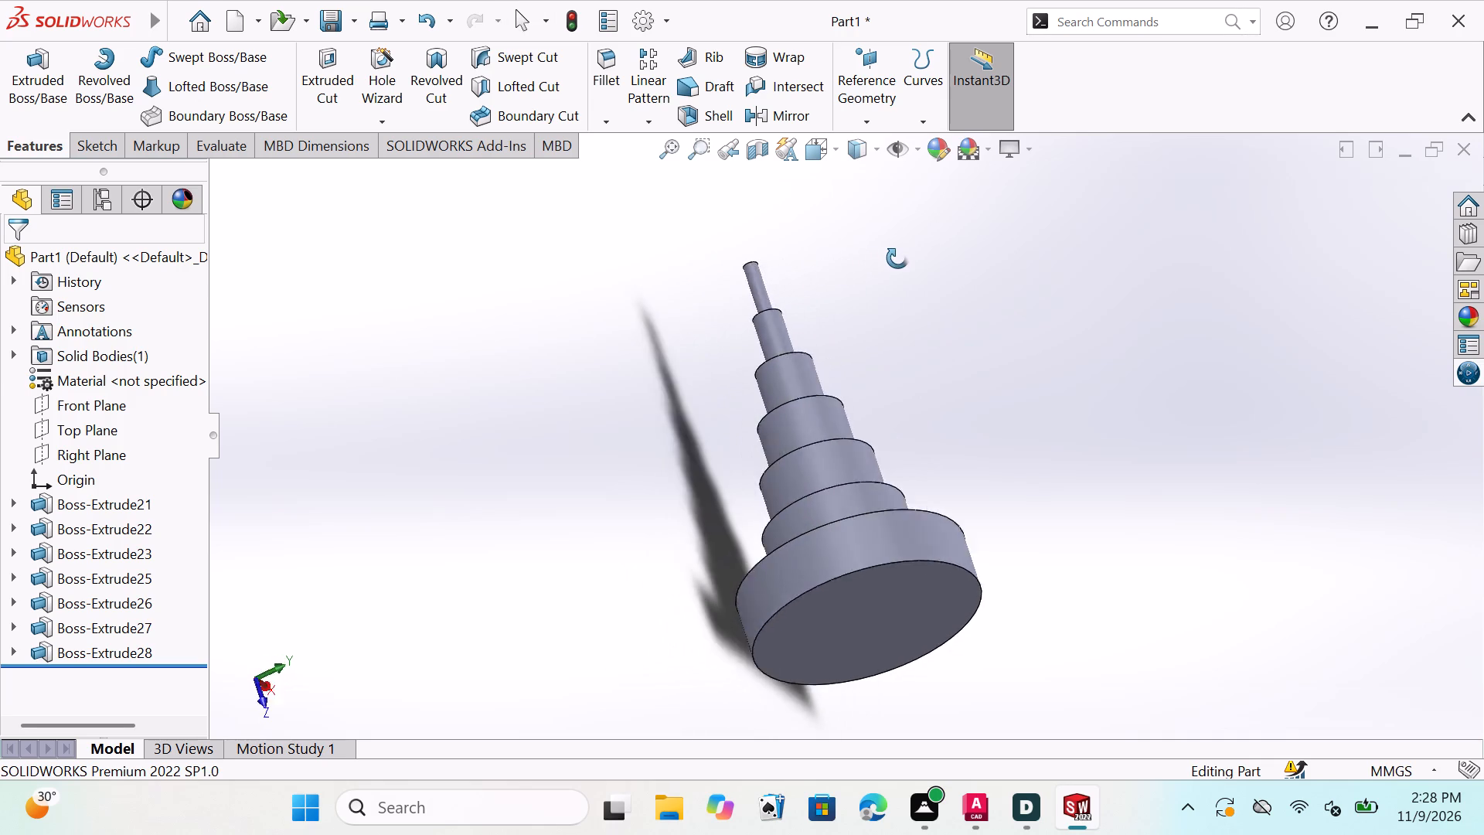
middle_drag(897, 258, 863, 231)
scroll(920, 293, up, 1)
middle_drag(1095, 569, 983, 443)
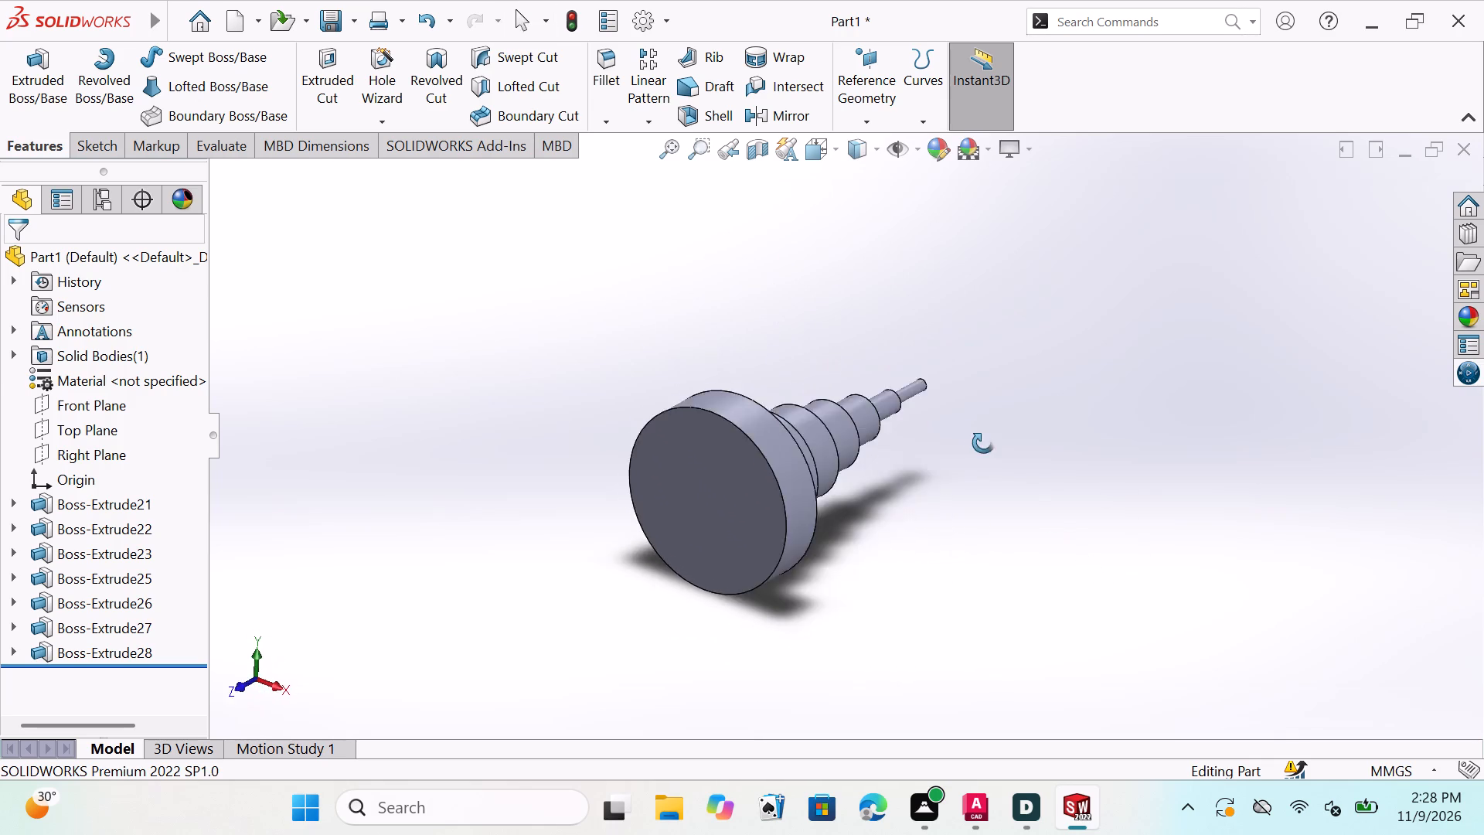
middle_drag(983, 443, 996, 297)
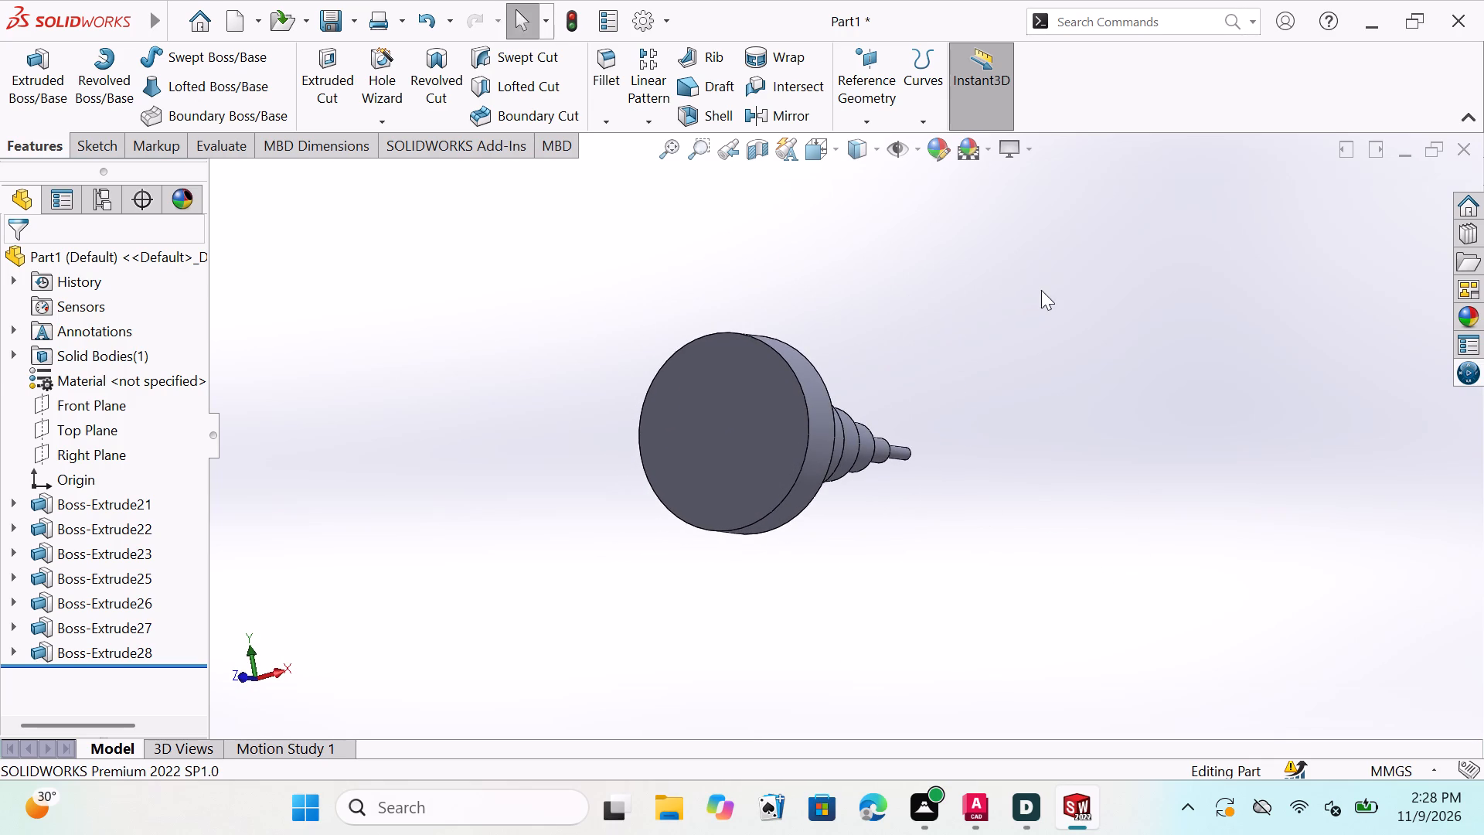
scroll(939, 347, up, 1)
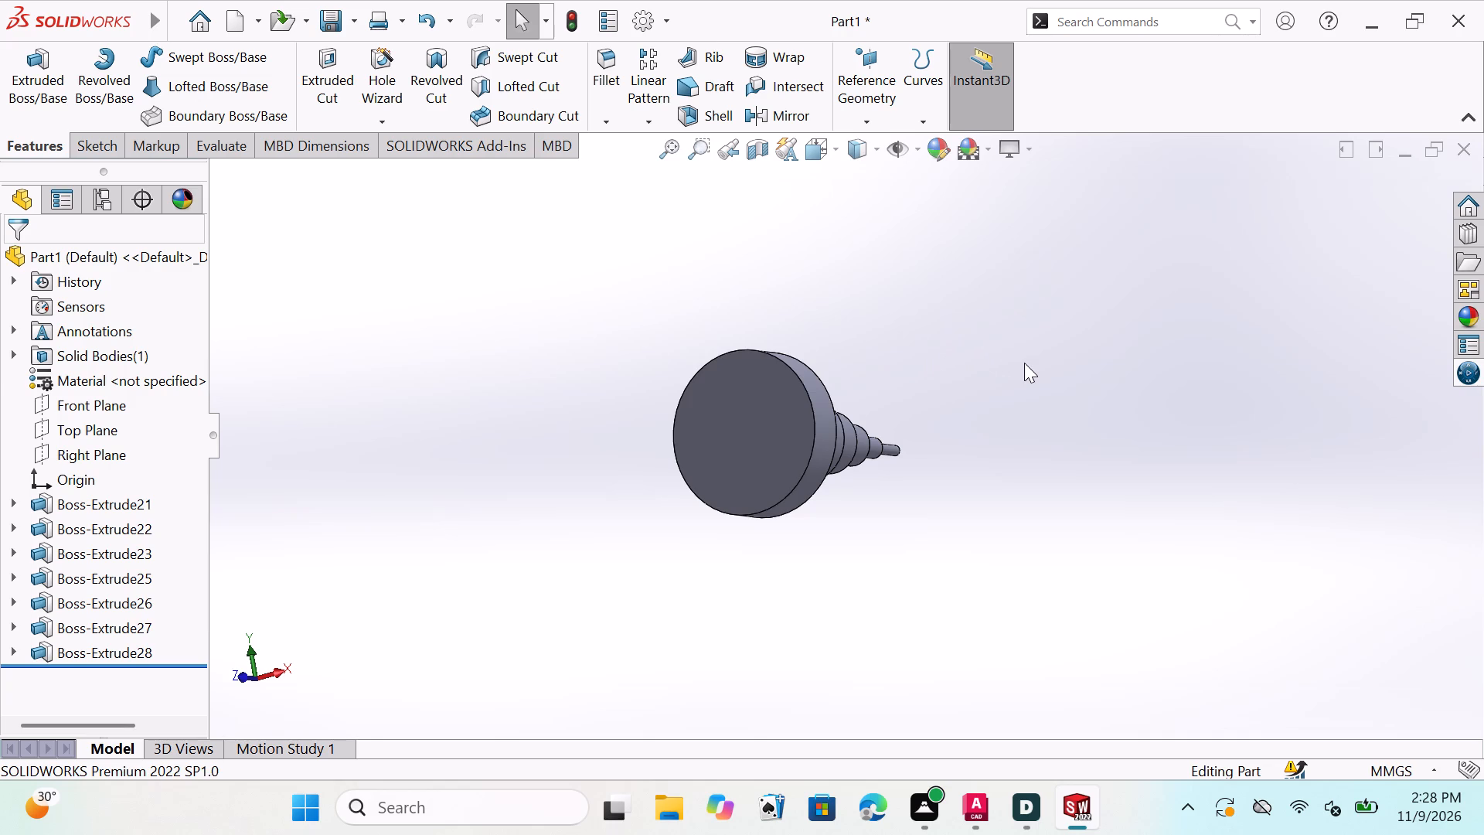
middle_drag(901, 322, 939, 371)
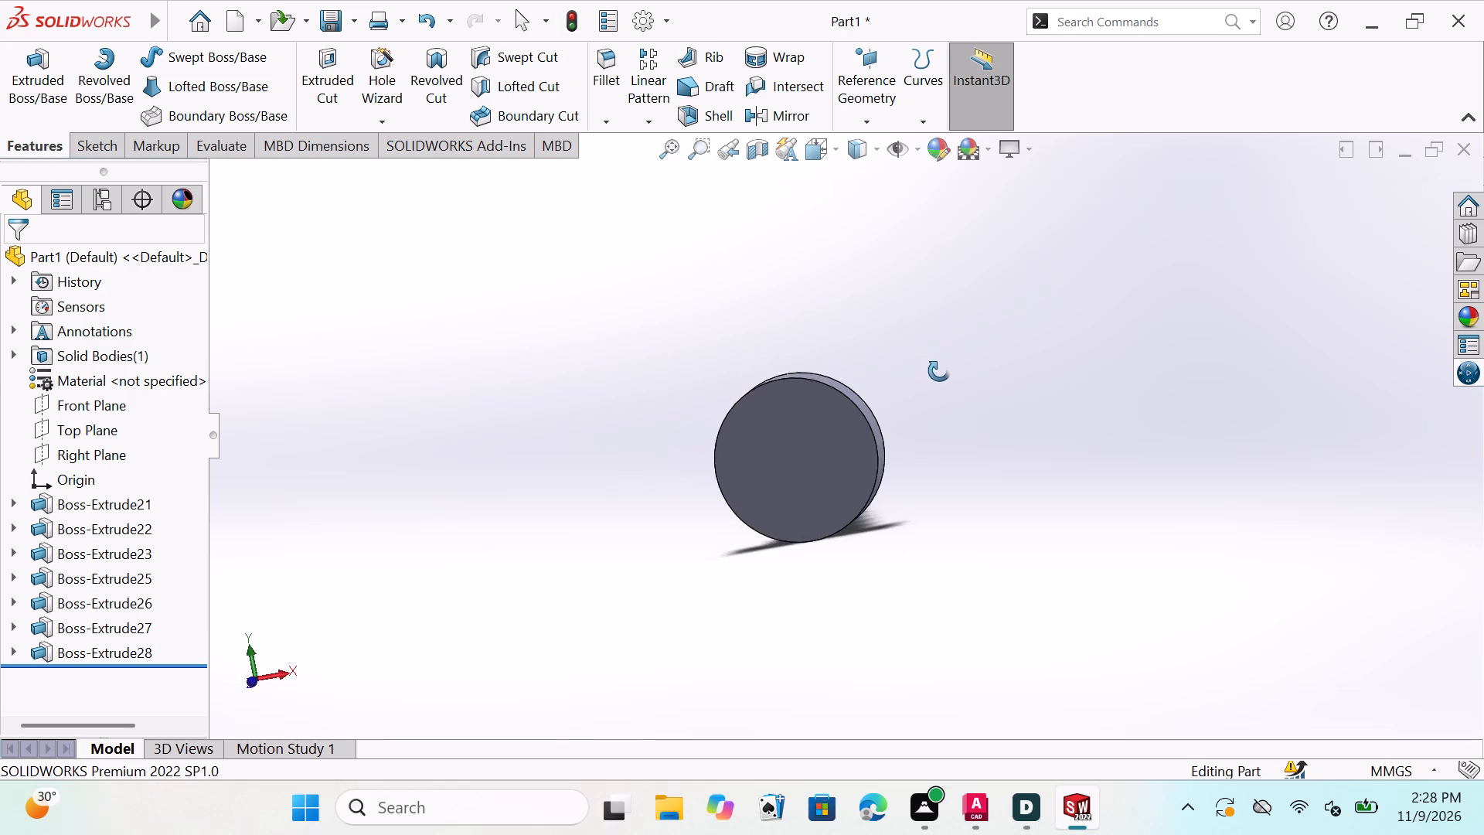
middle_drag(939, 371, 981, 314)
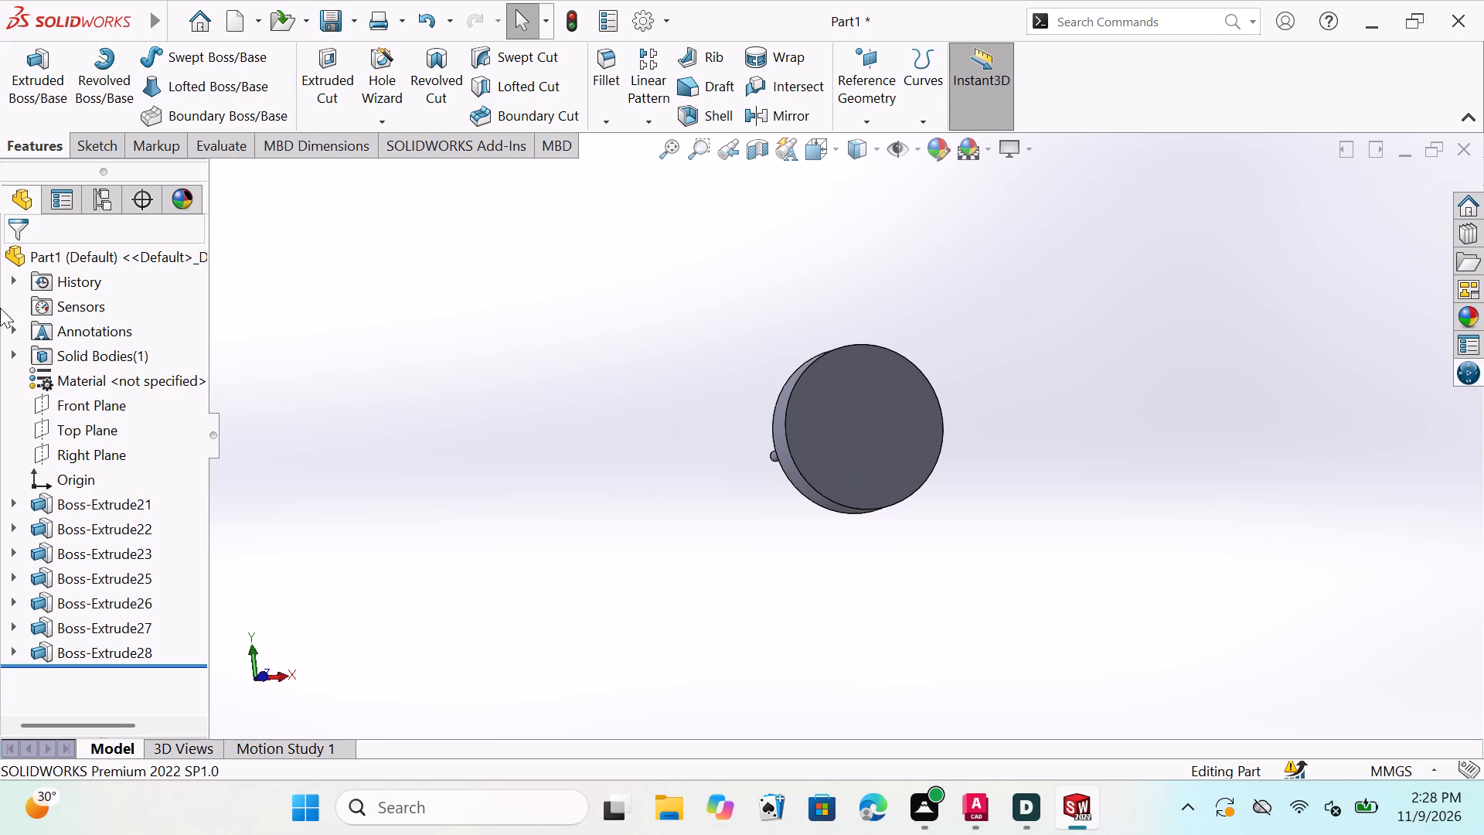
Open a new sketch on the Front Plane, viewed face-on, for drawing a circle.
click(107, 143)
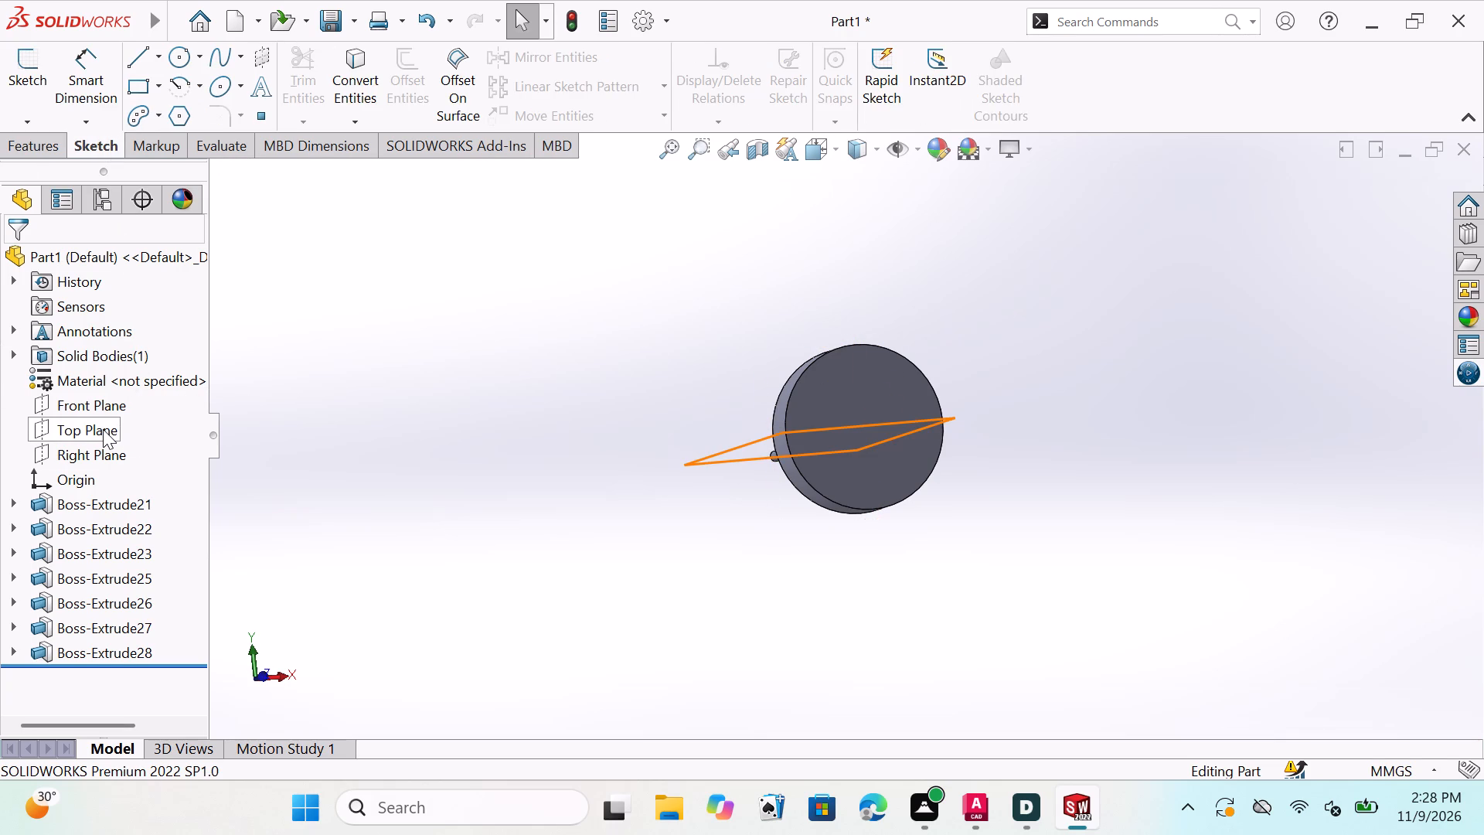
click(106, 398)
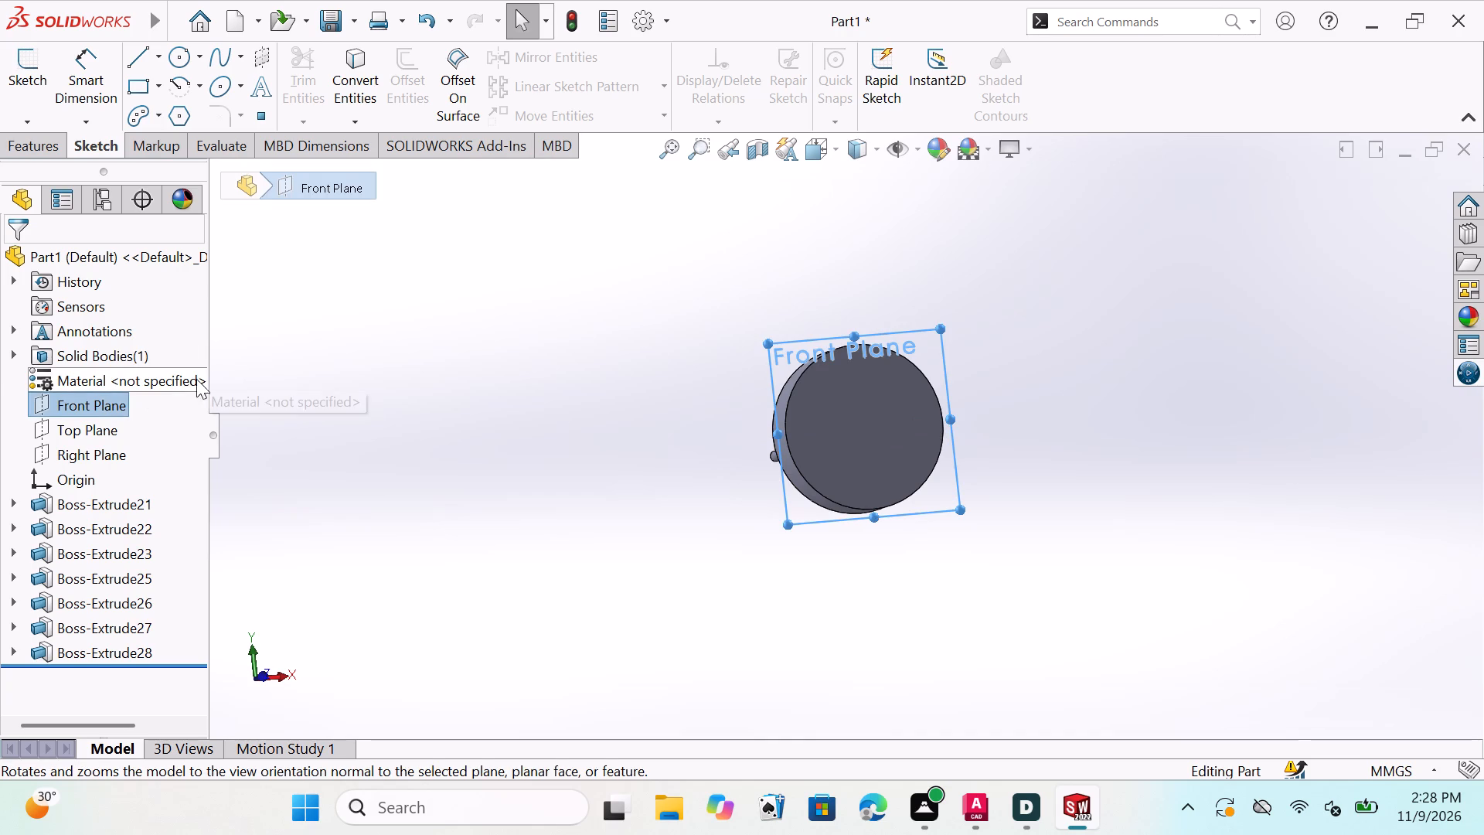
click(98, 403)
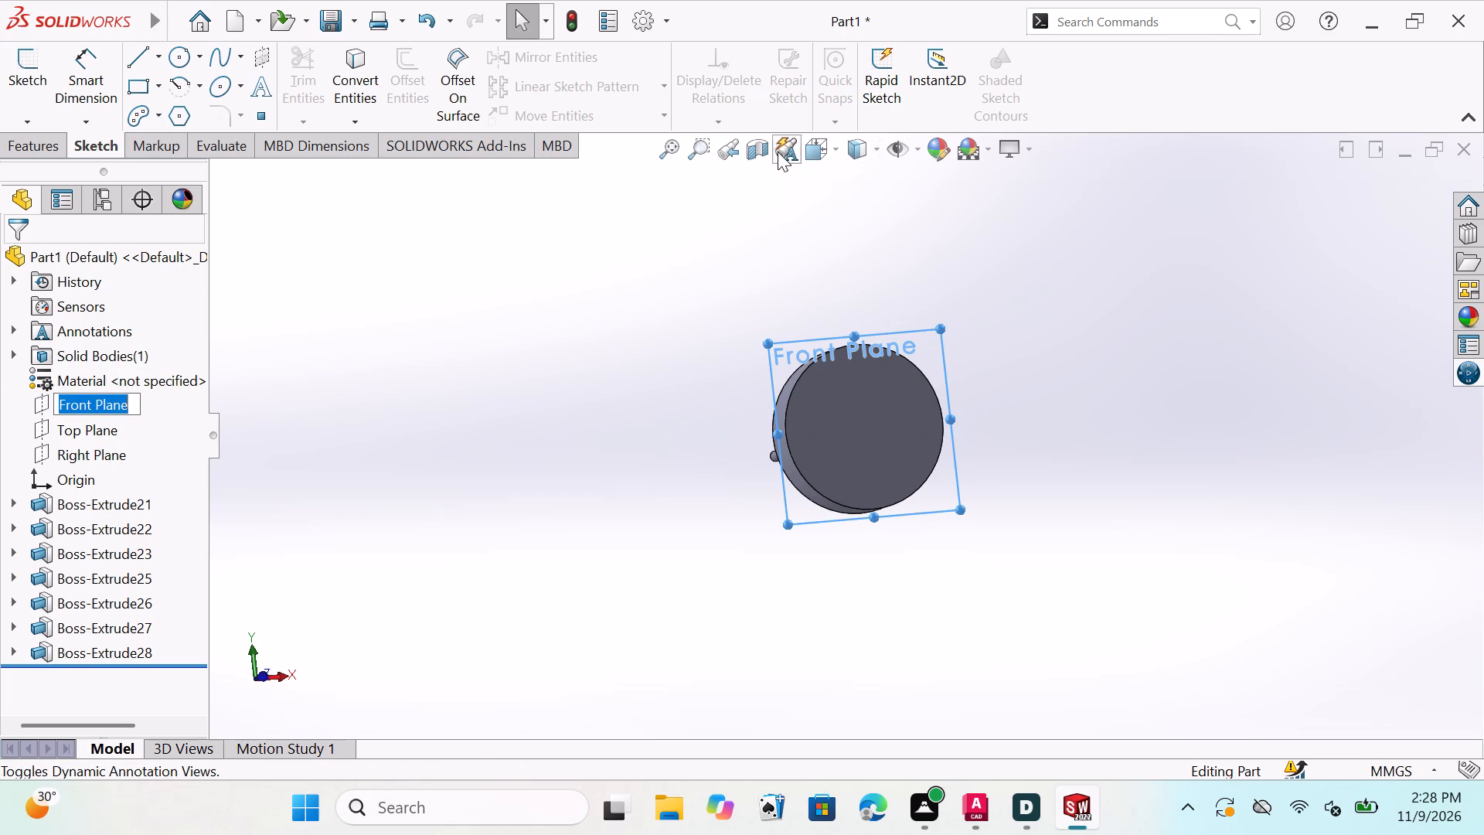
click(830, 152)
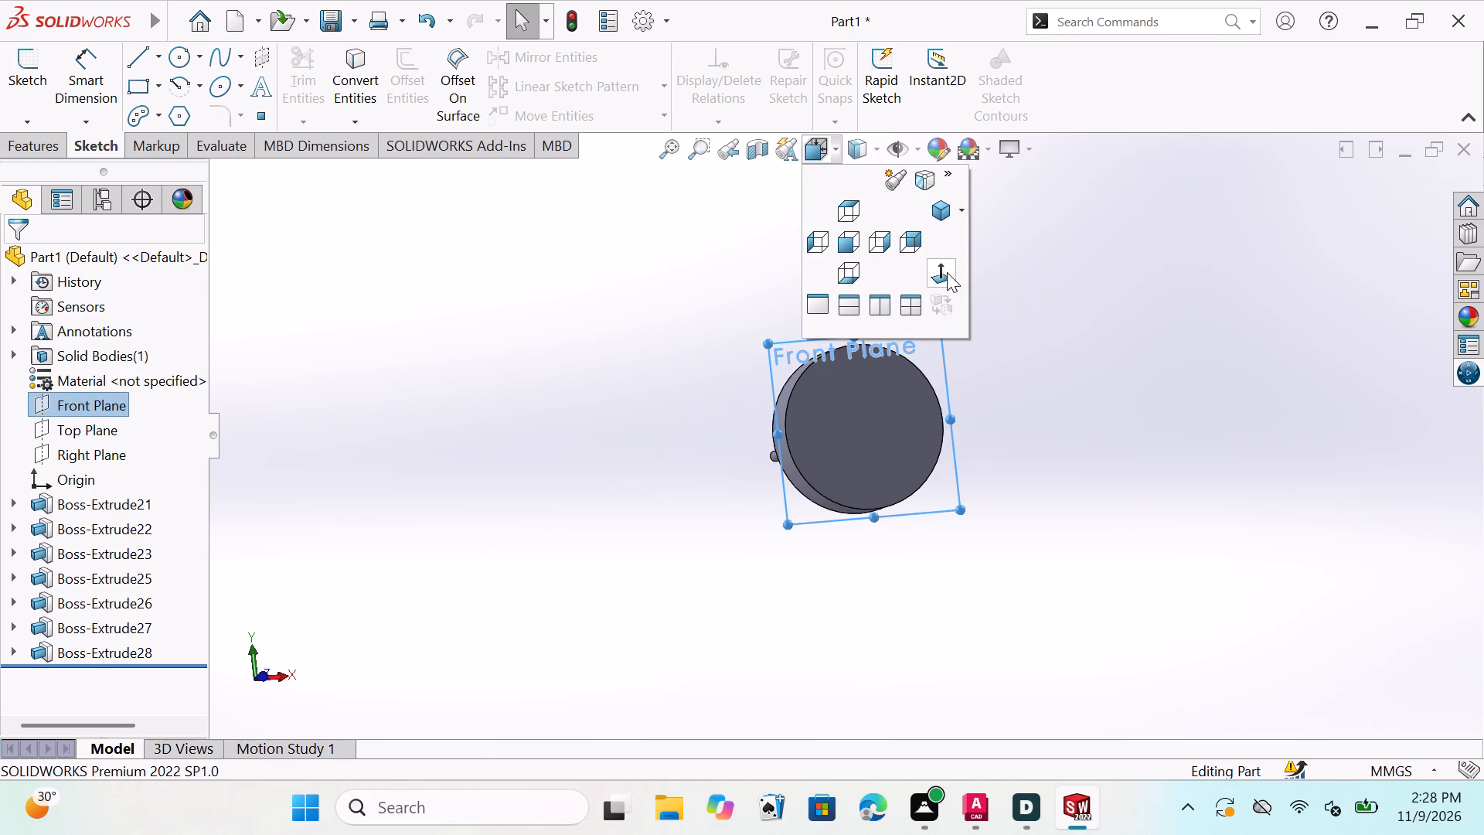
click(941, 274)
scroll(1009, 337, down, 1)
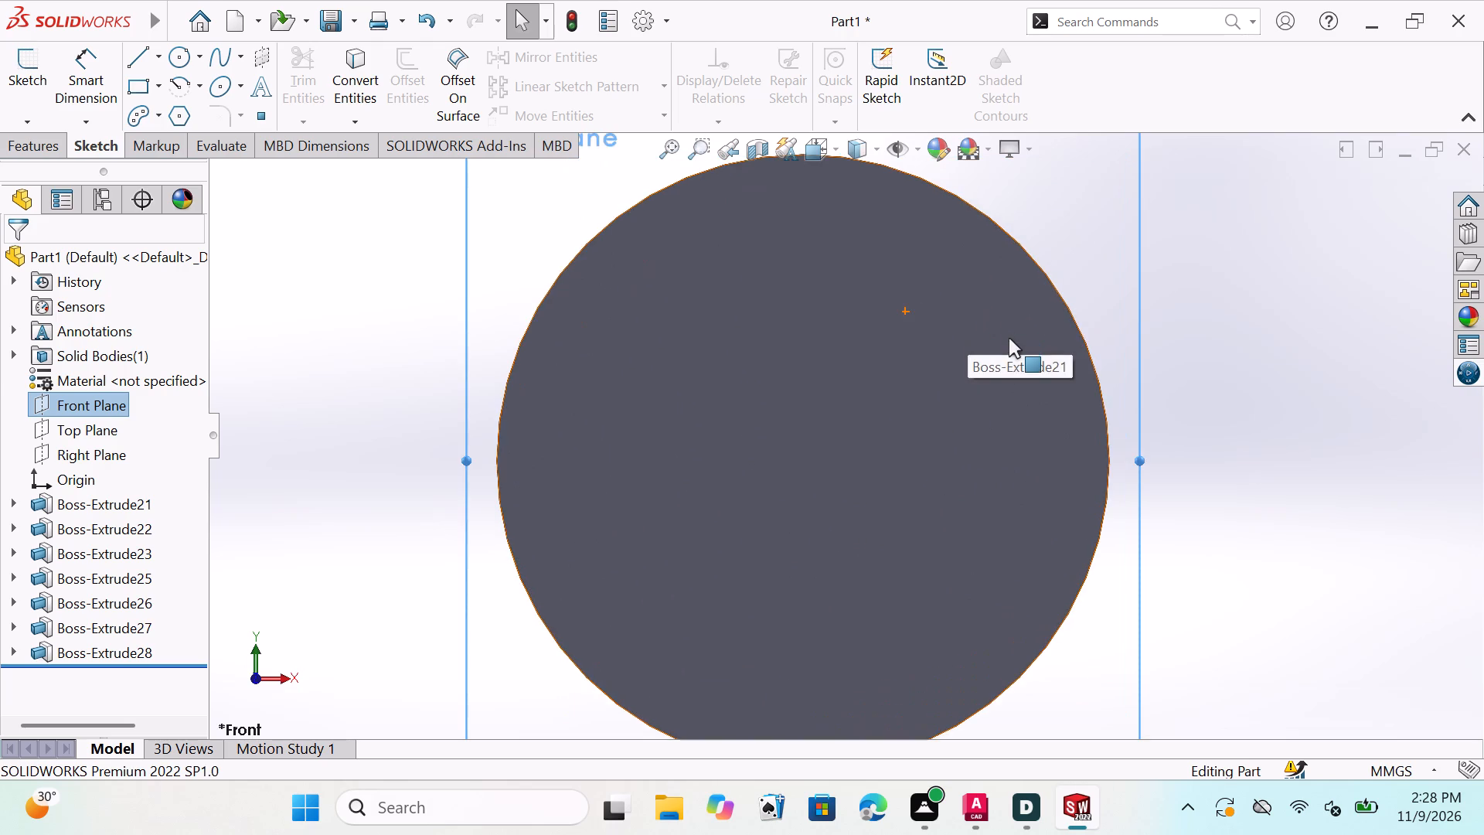
scroll(1009, 339, up, 5)
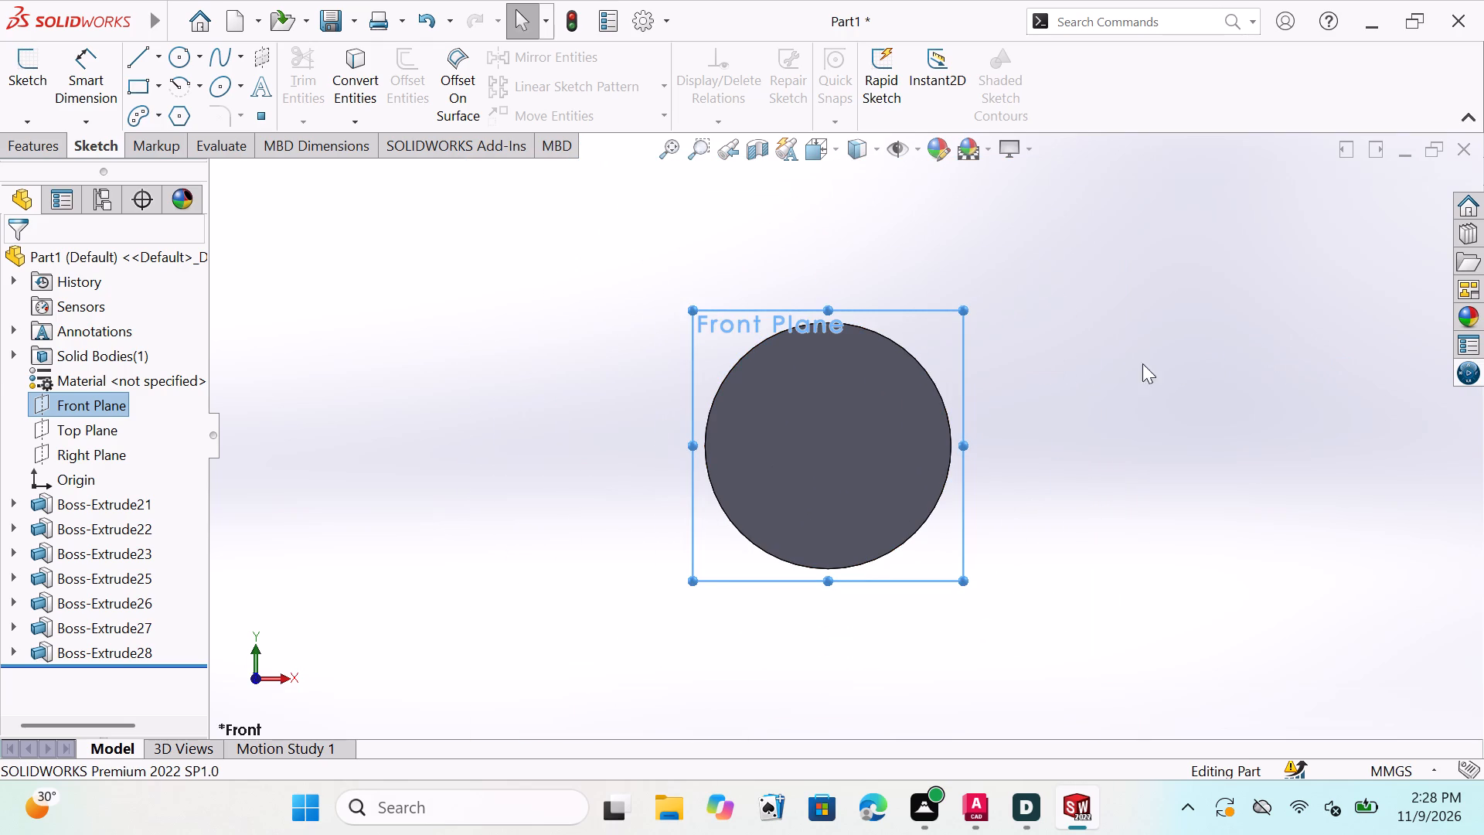
scroll(876, 445, up, 2)
scroll(883, 441, down, 1)
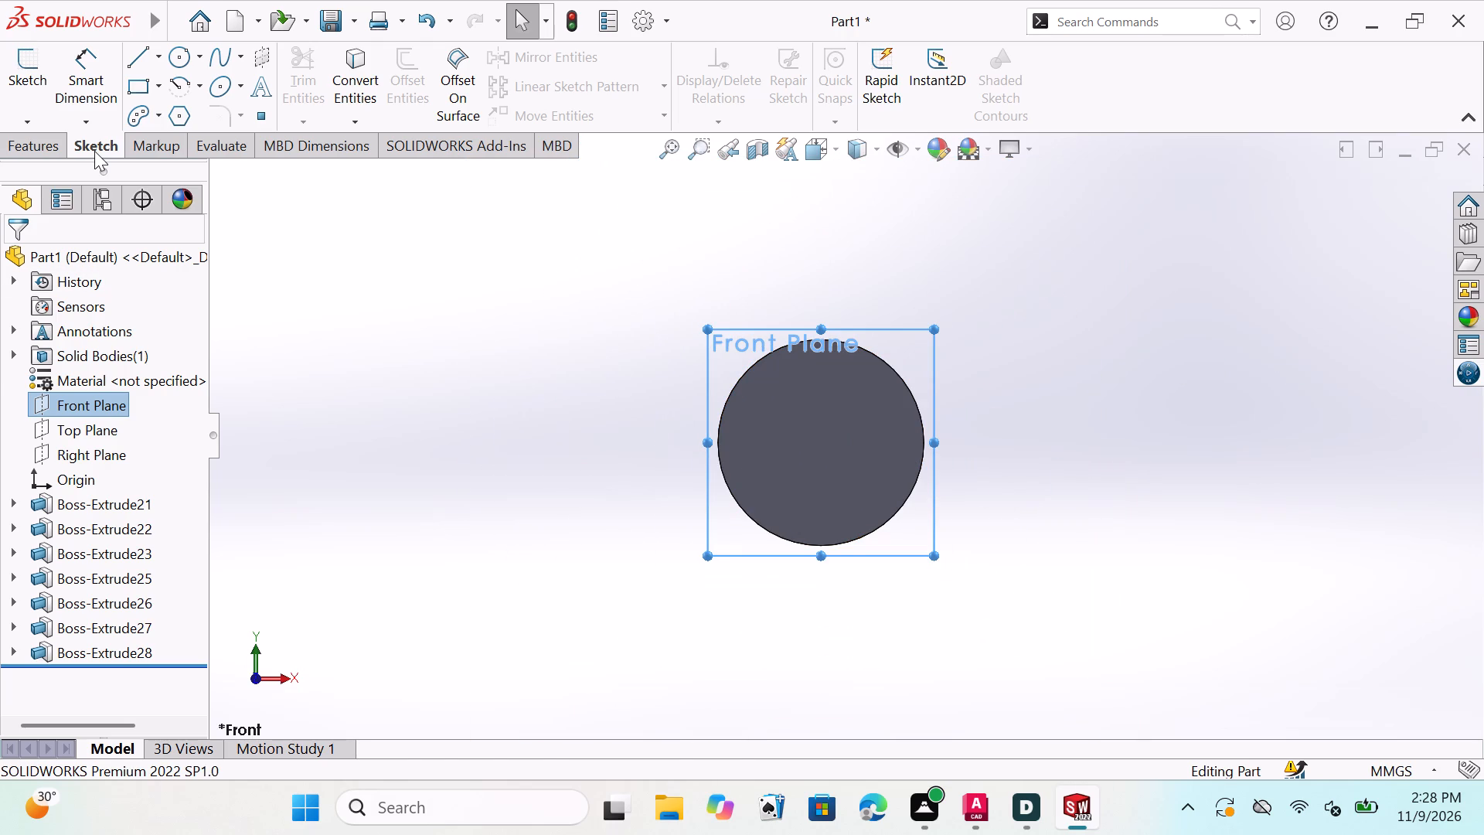
click(179, 54)
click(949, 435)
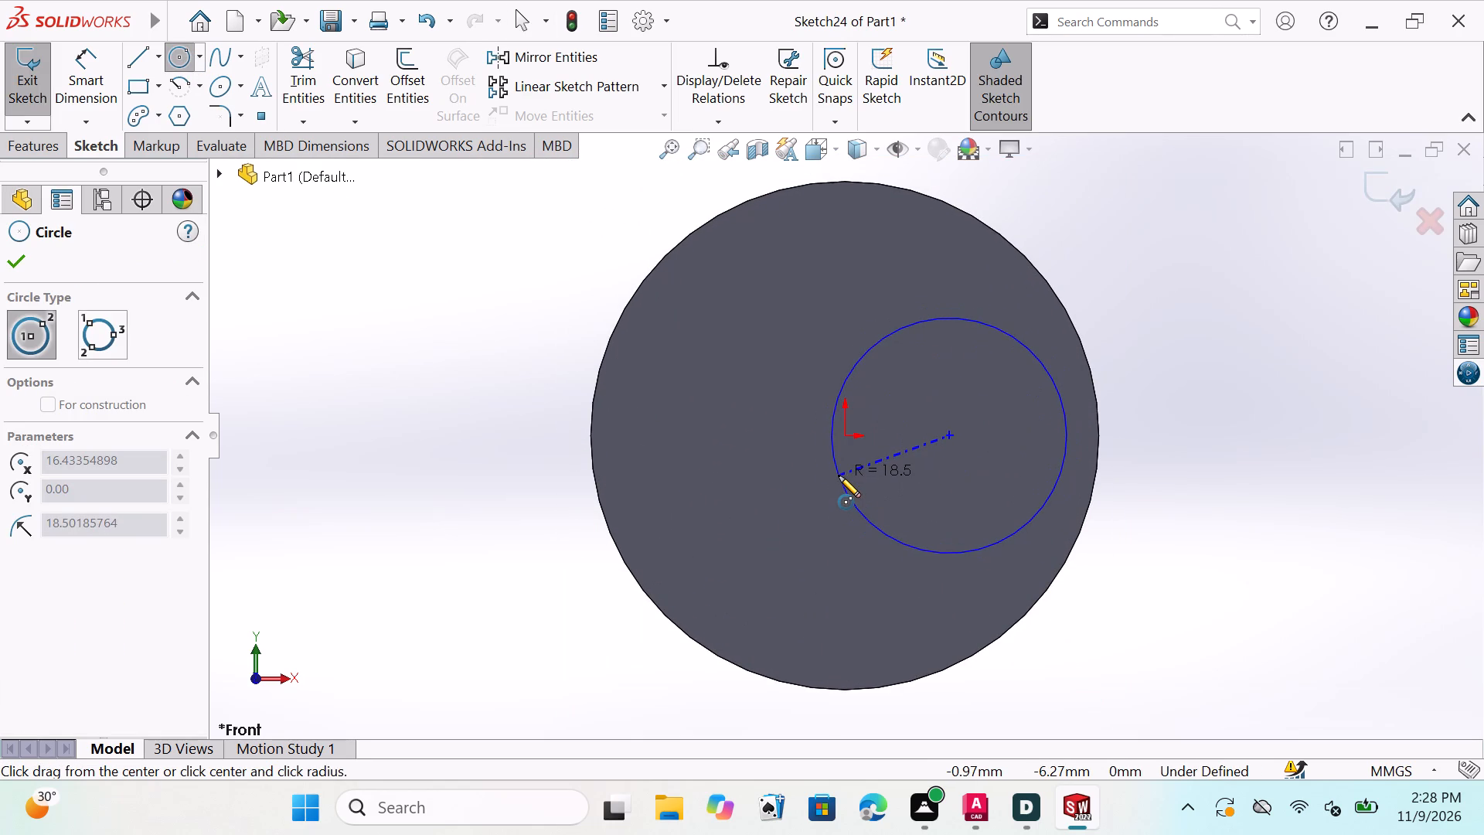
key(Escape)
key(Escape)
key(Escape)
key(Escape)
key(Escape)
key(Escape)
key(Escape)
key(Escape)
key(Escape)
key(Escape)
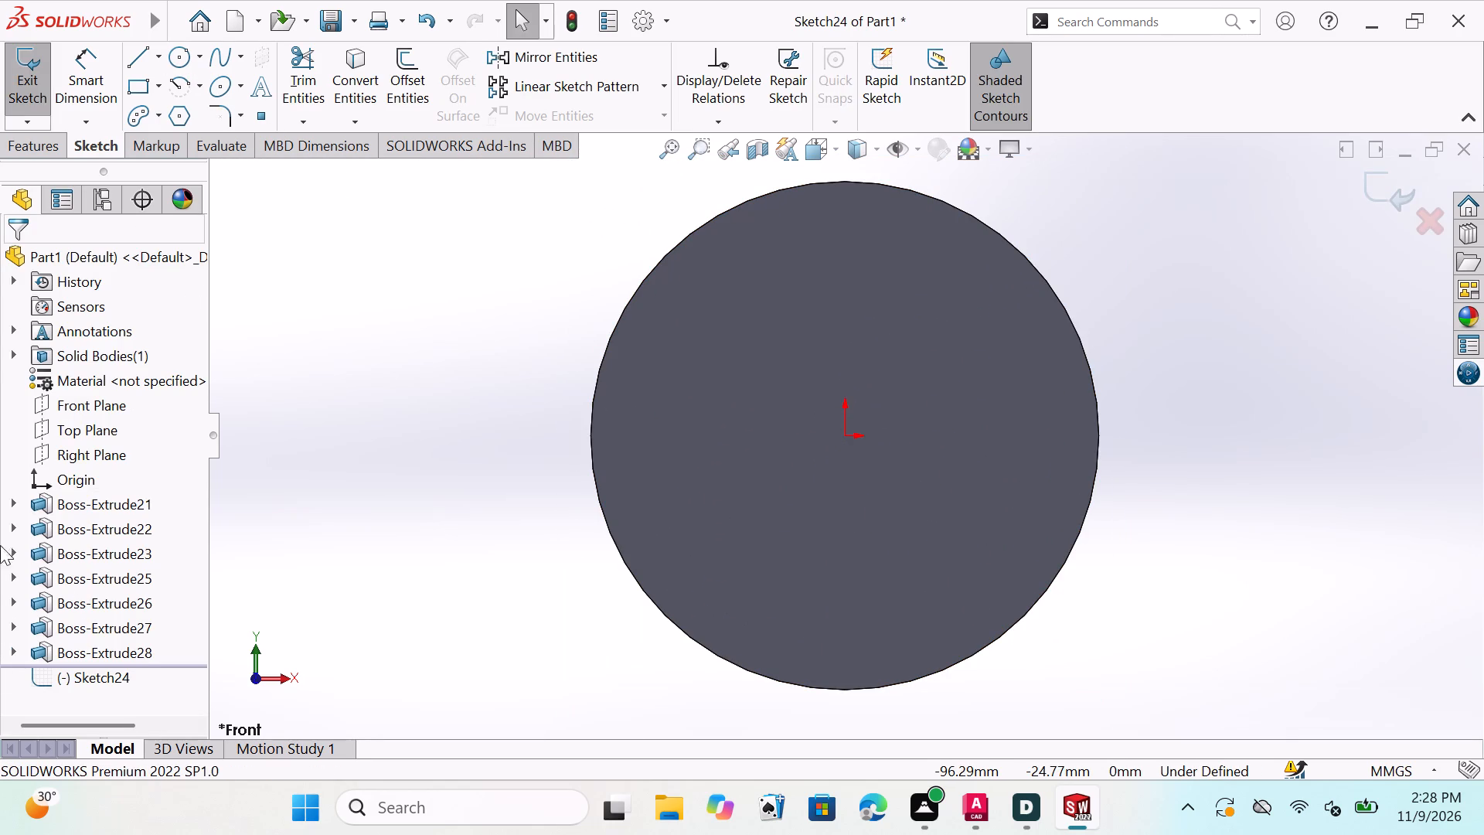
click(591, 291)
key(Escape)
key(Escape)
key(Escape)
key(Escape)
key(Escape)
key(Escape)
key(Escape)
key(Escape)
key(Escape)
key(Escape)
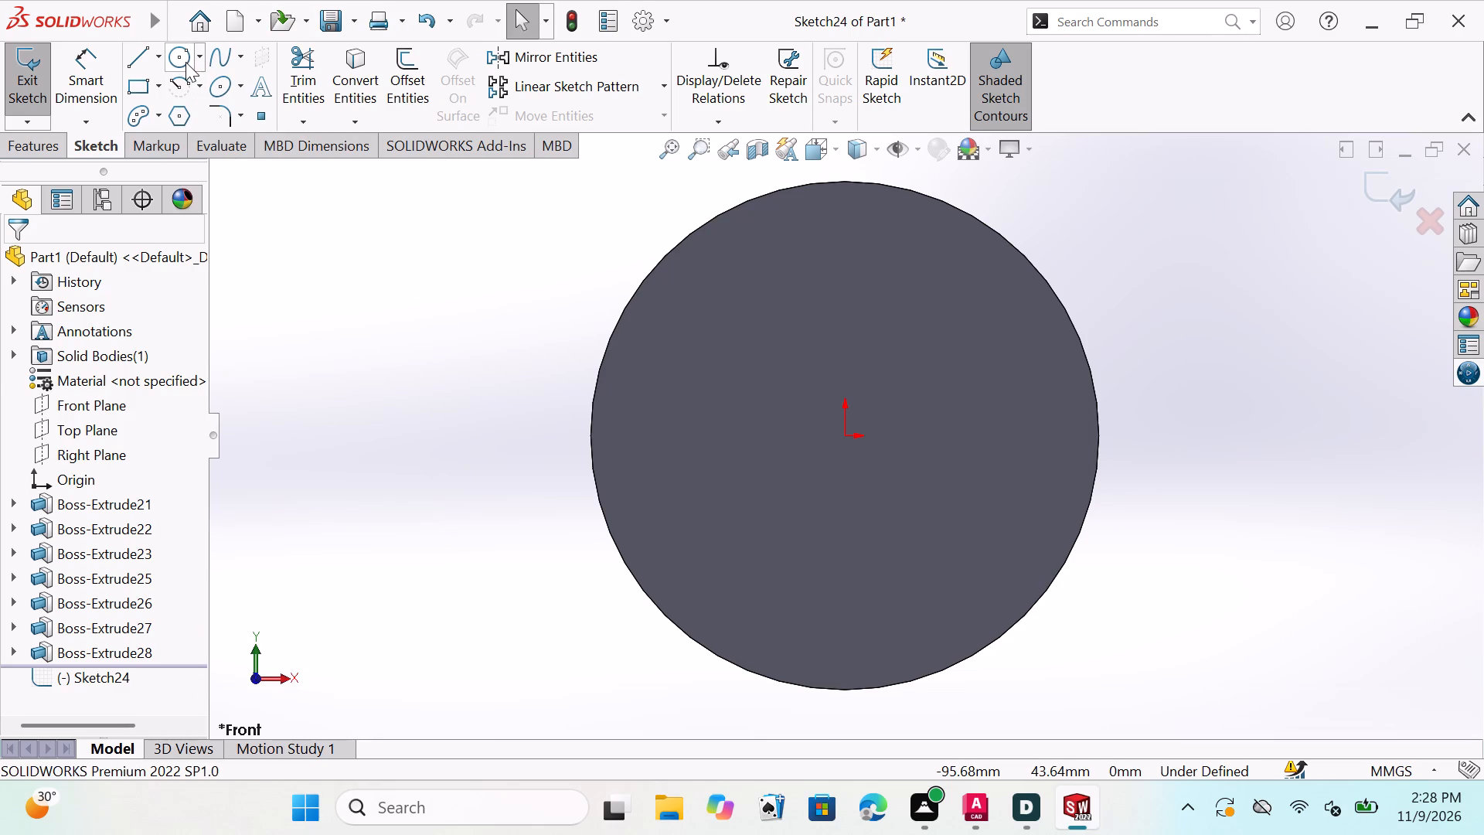
Sketch a circle about 42 mm in diameter centred on the origin, inside the disc's outline.
click(175, 50)
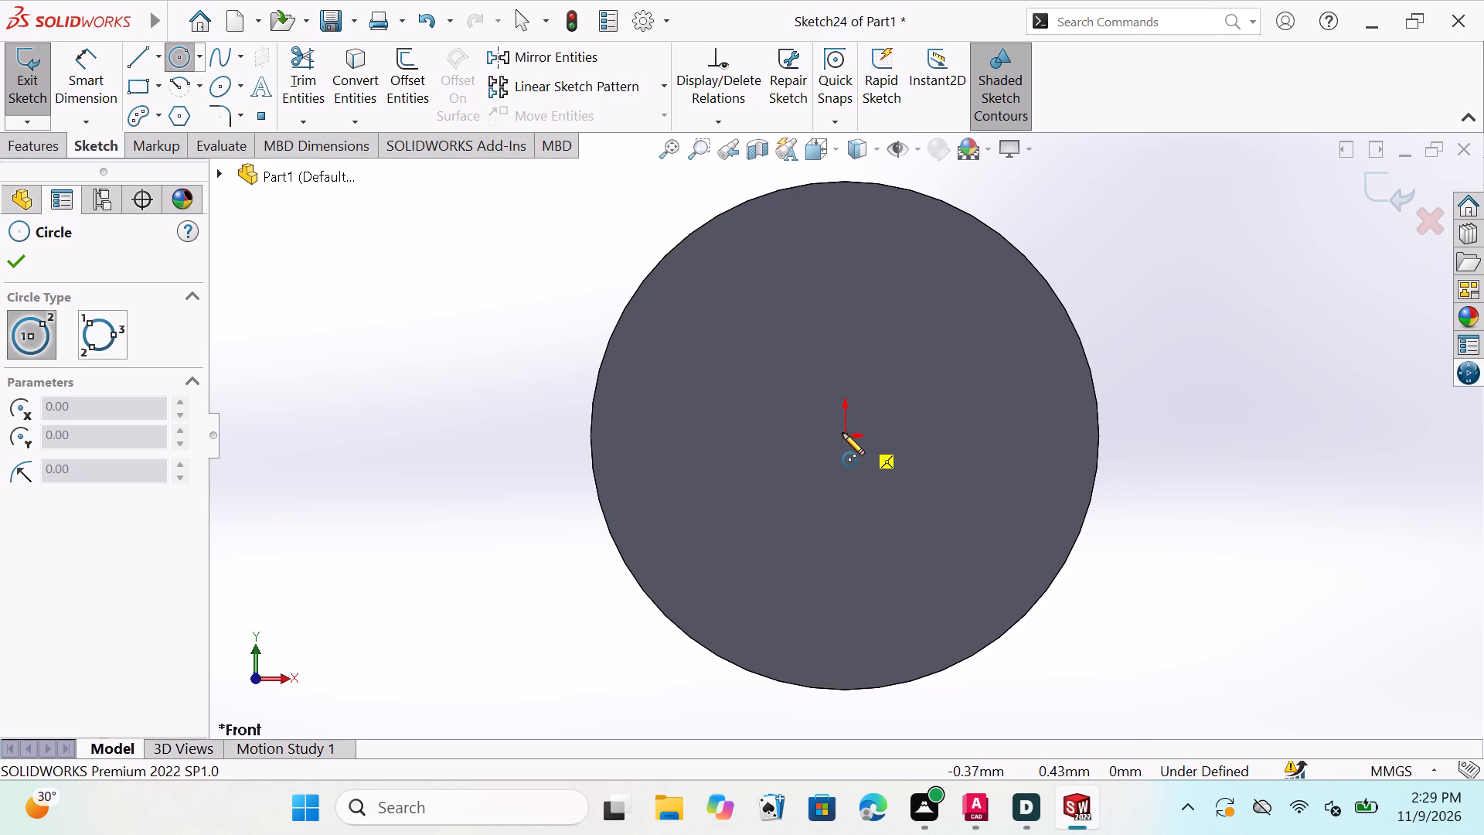
click(844, 433)
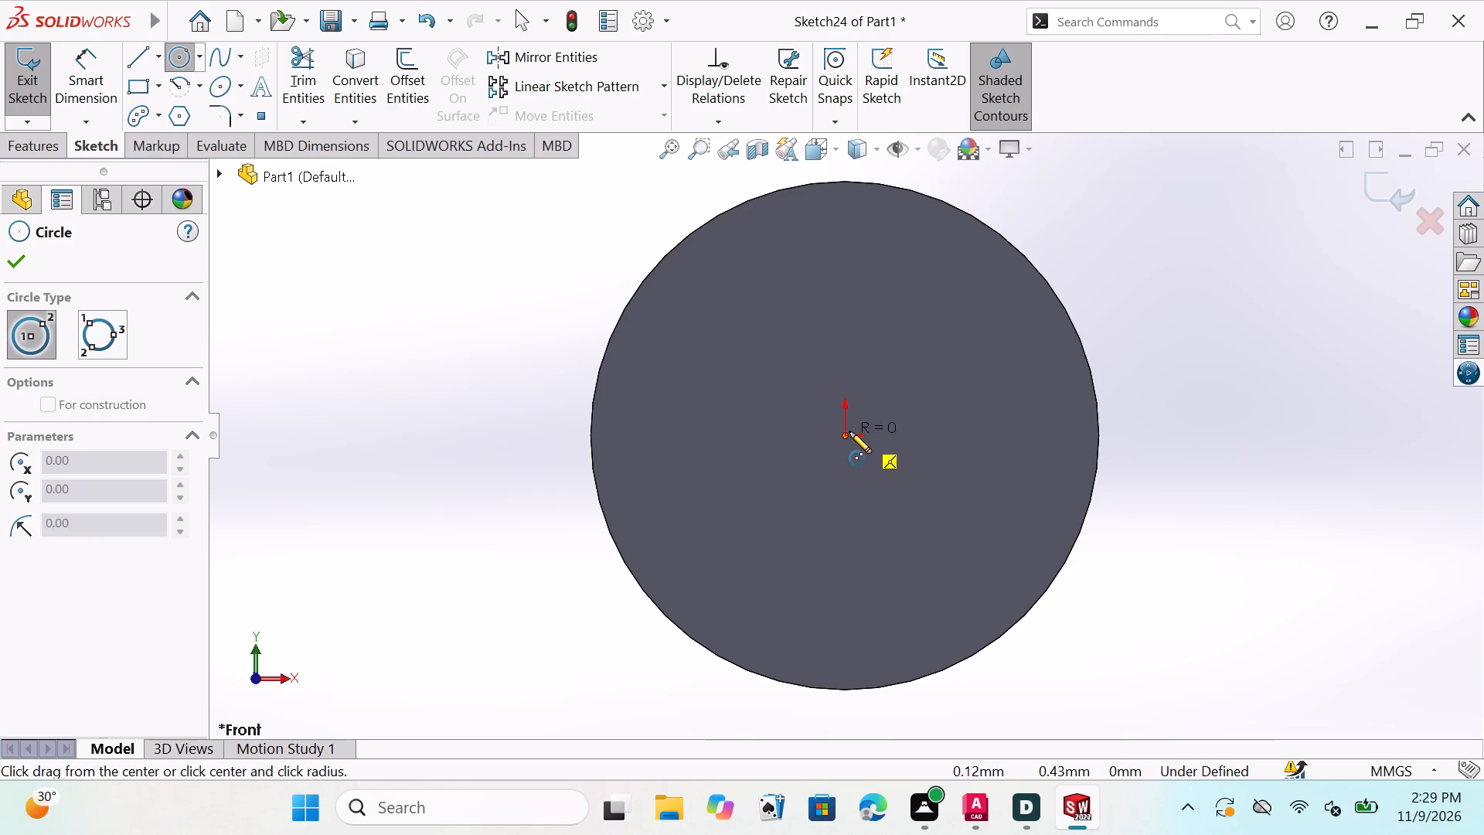
click(977, 457)
click(15, 263)
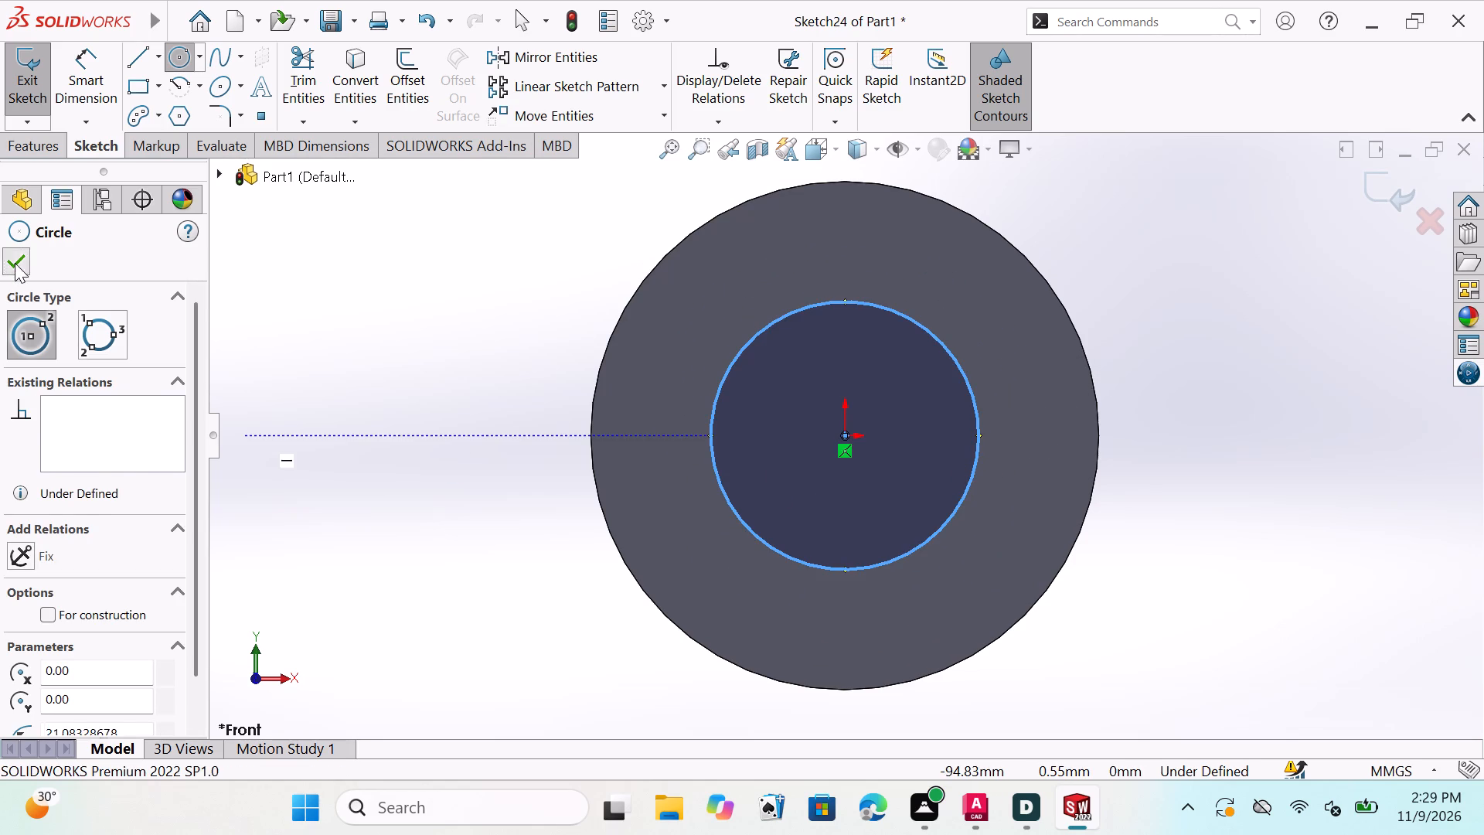
Dimension the circle's diameter and set it to 50 mm.
click(78, 76)
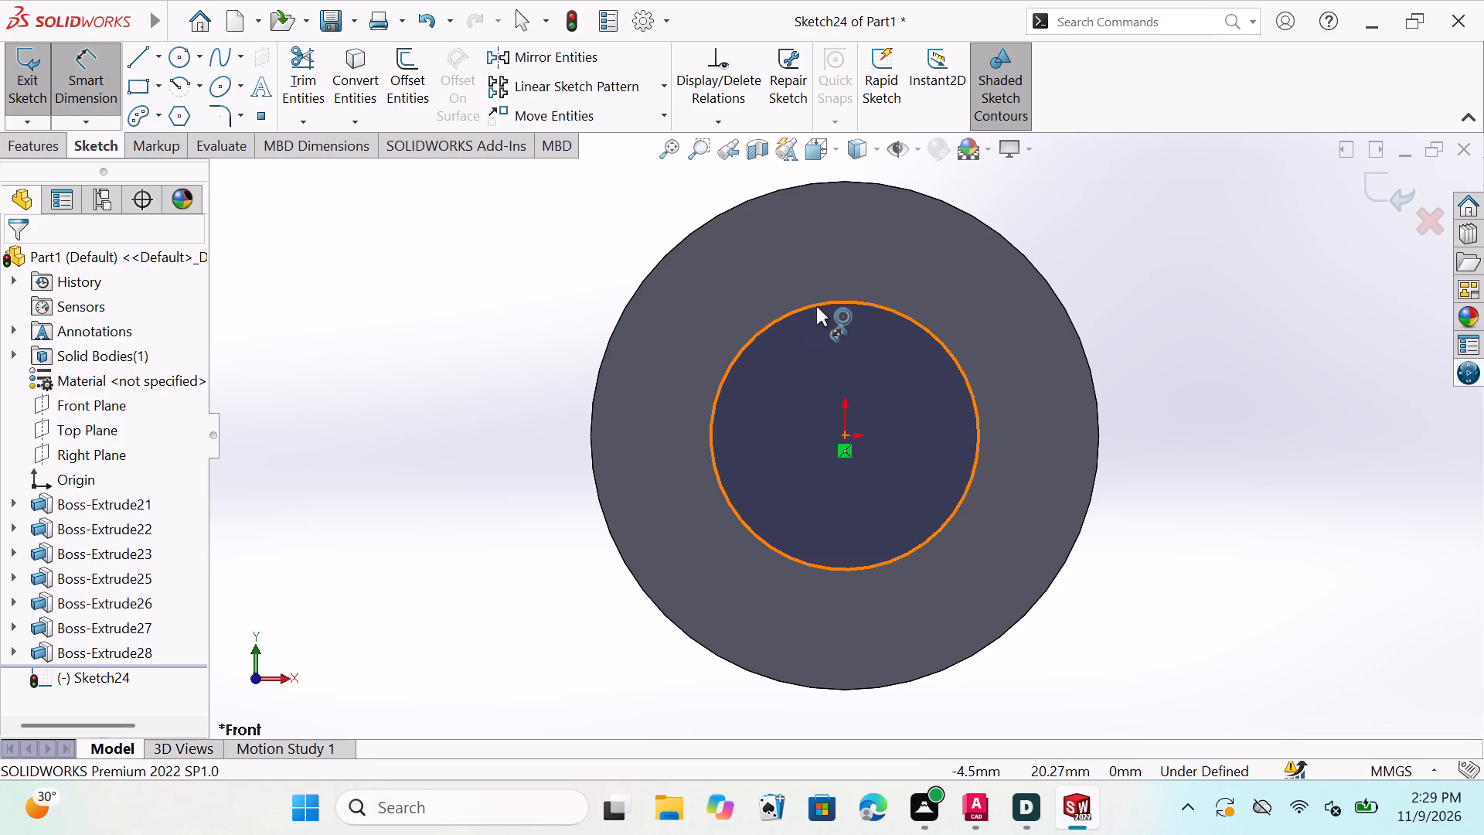
click(821, 303)
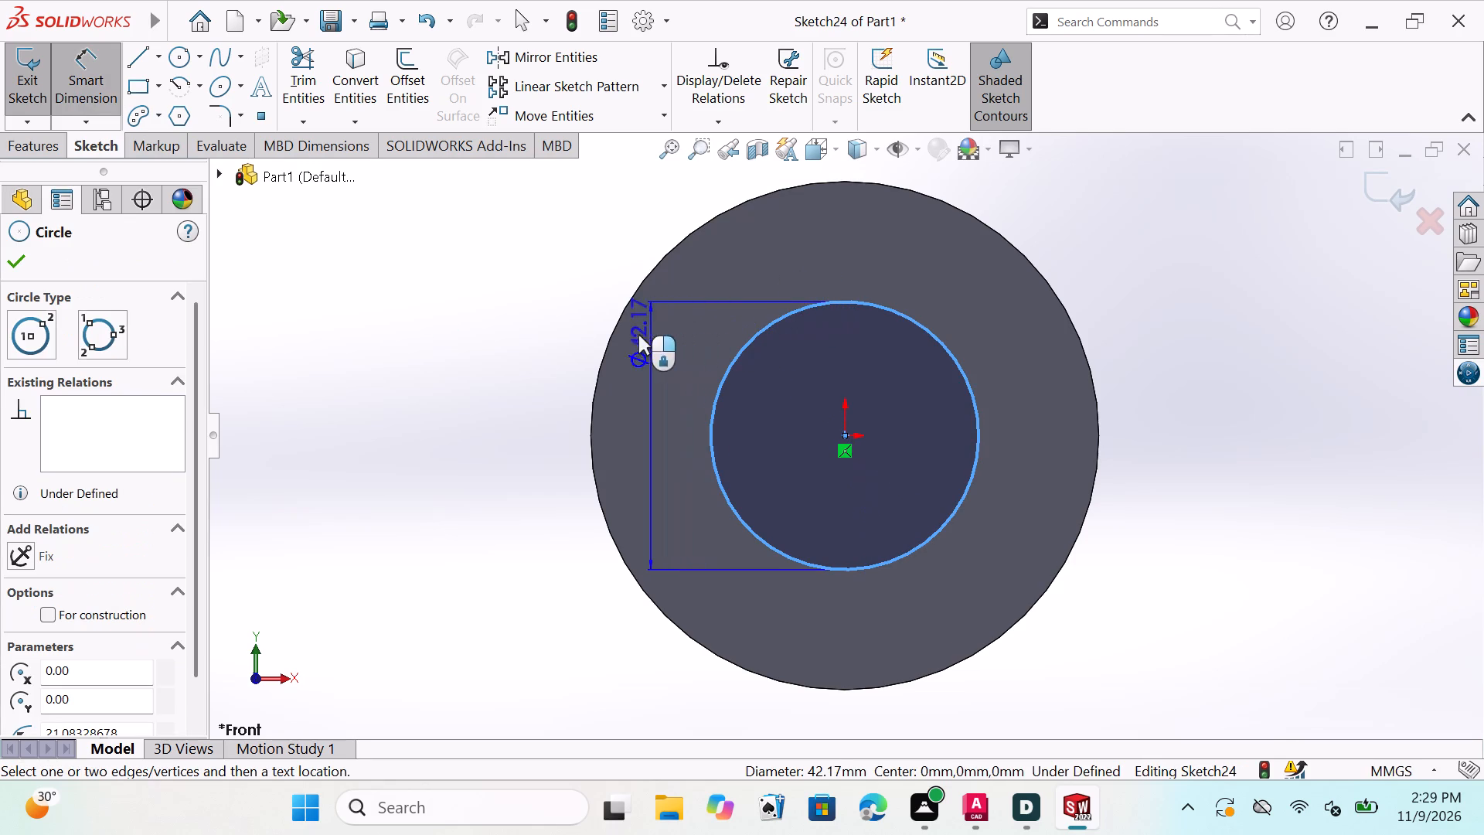
click(547, 329)
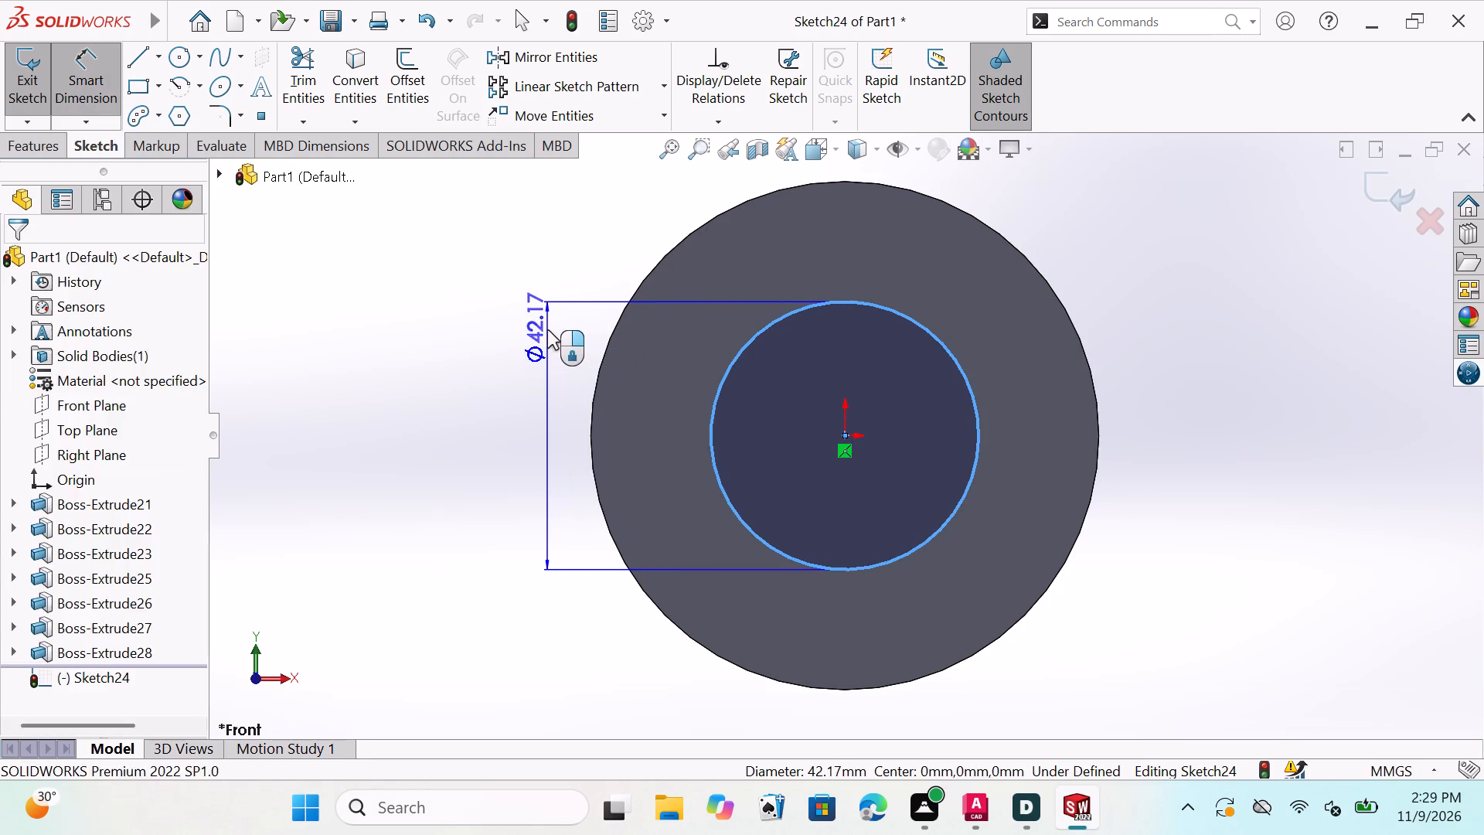
click(570, 346)
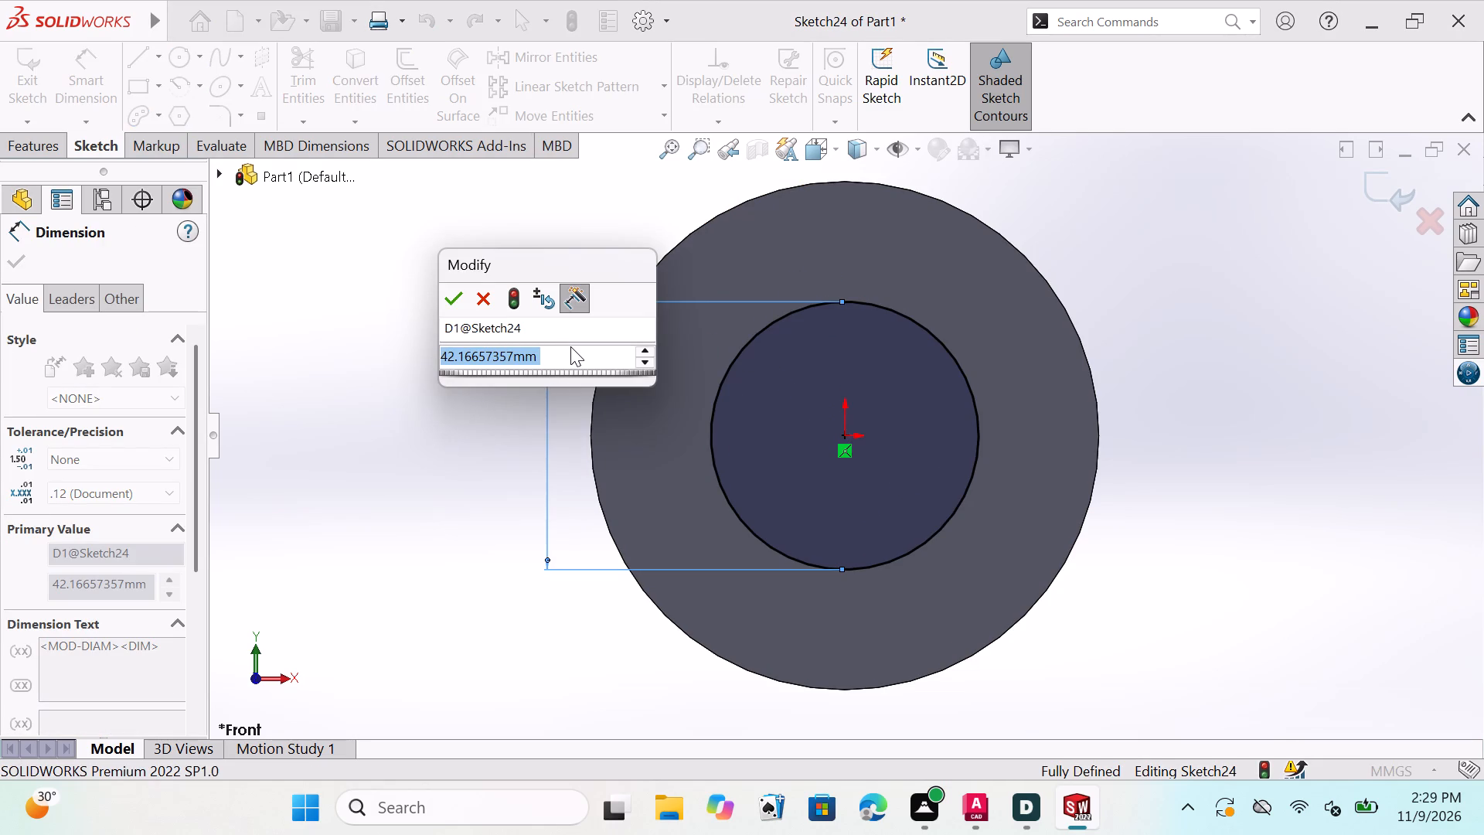
key(BackSpace)
key(BackSpace)
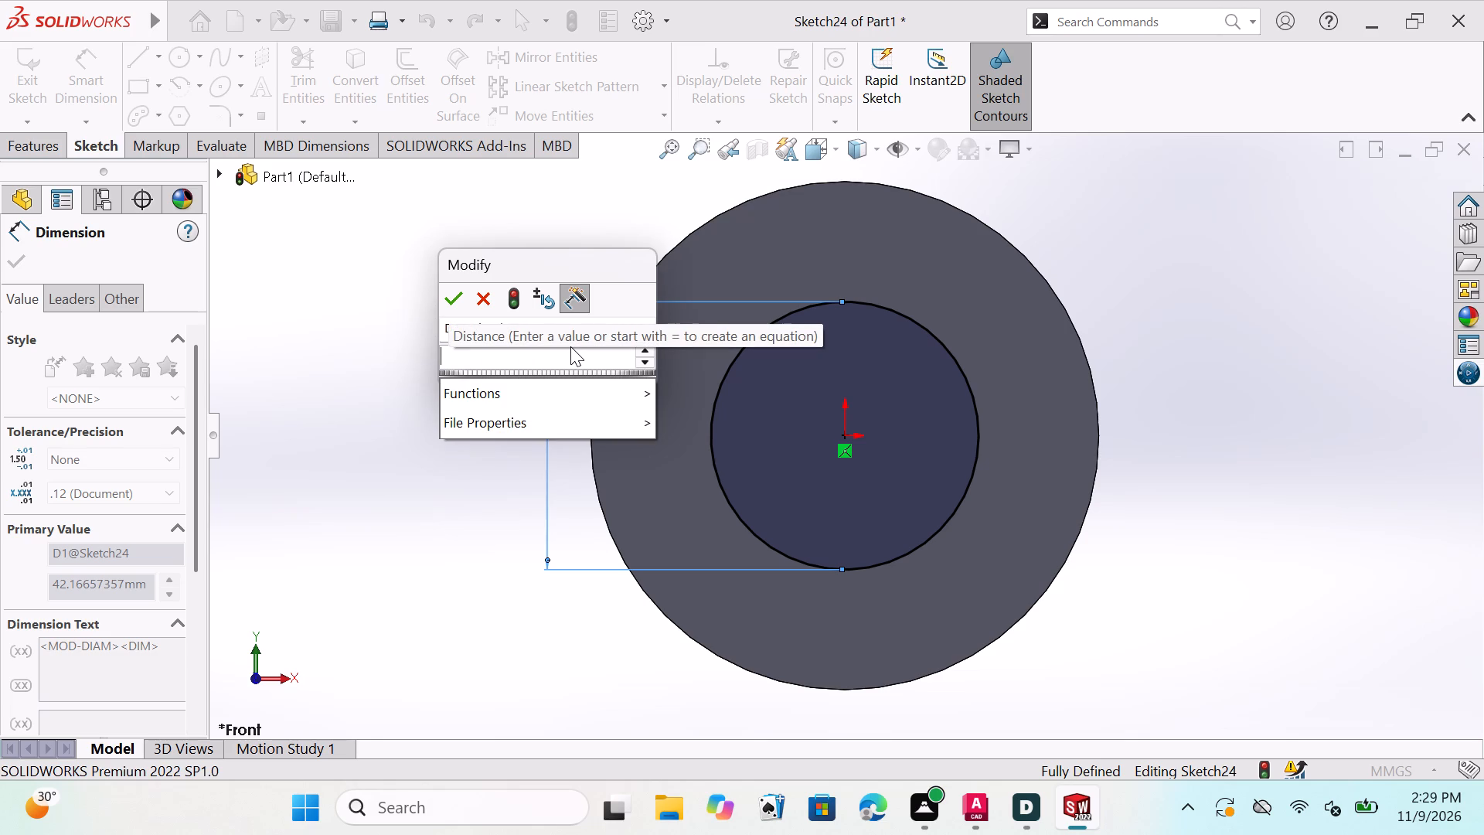
text(50)
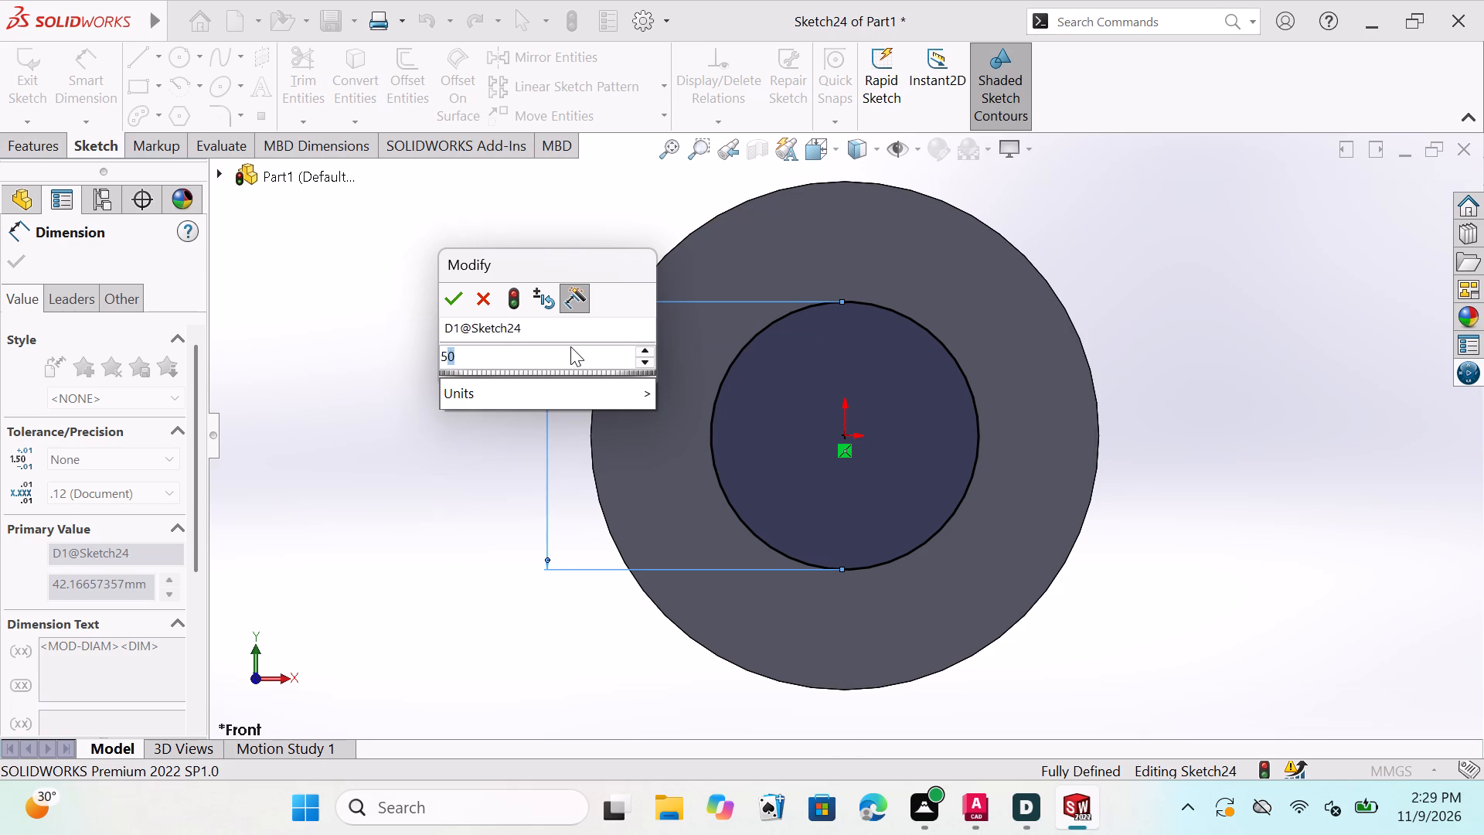
click(444, 292)
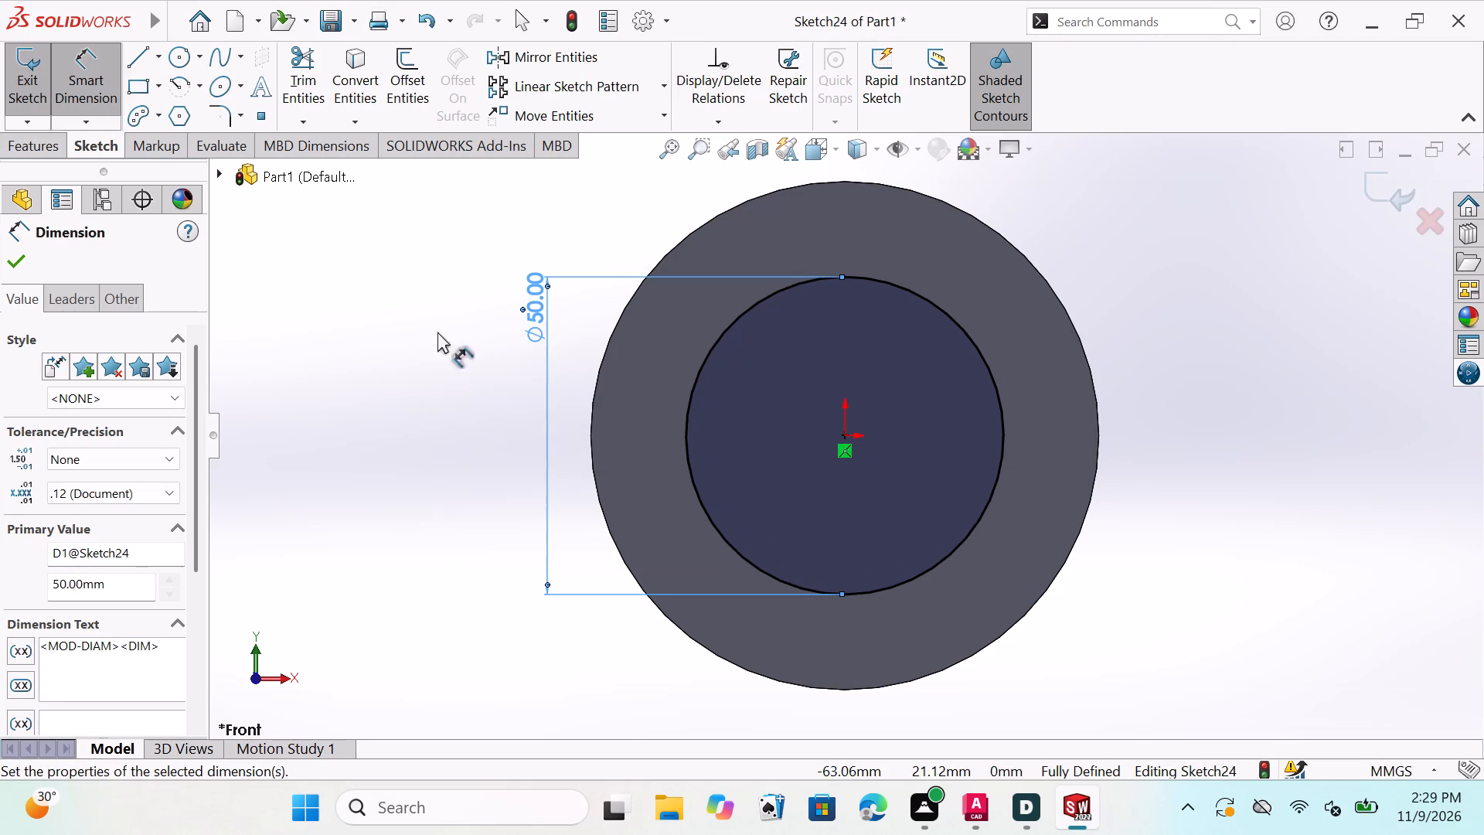
click(13, 257)
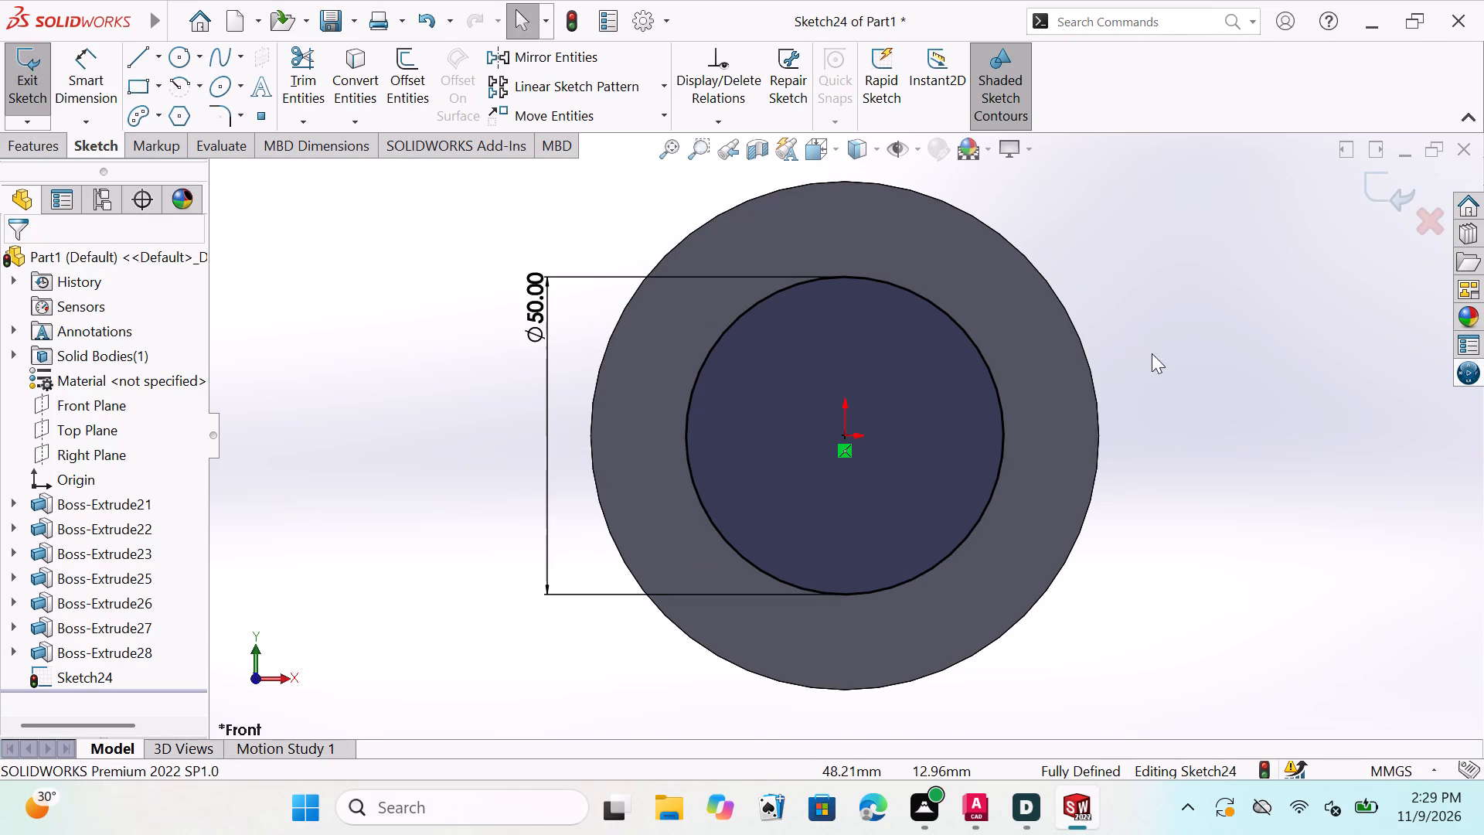
key(Escape)
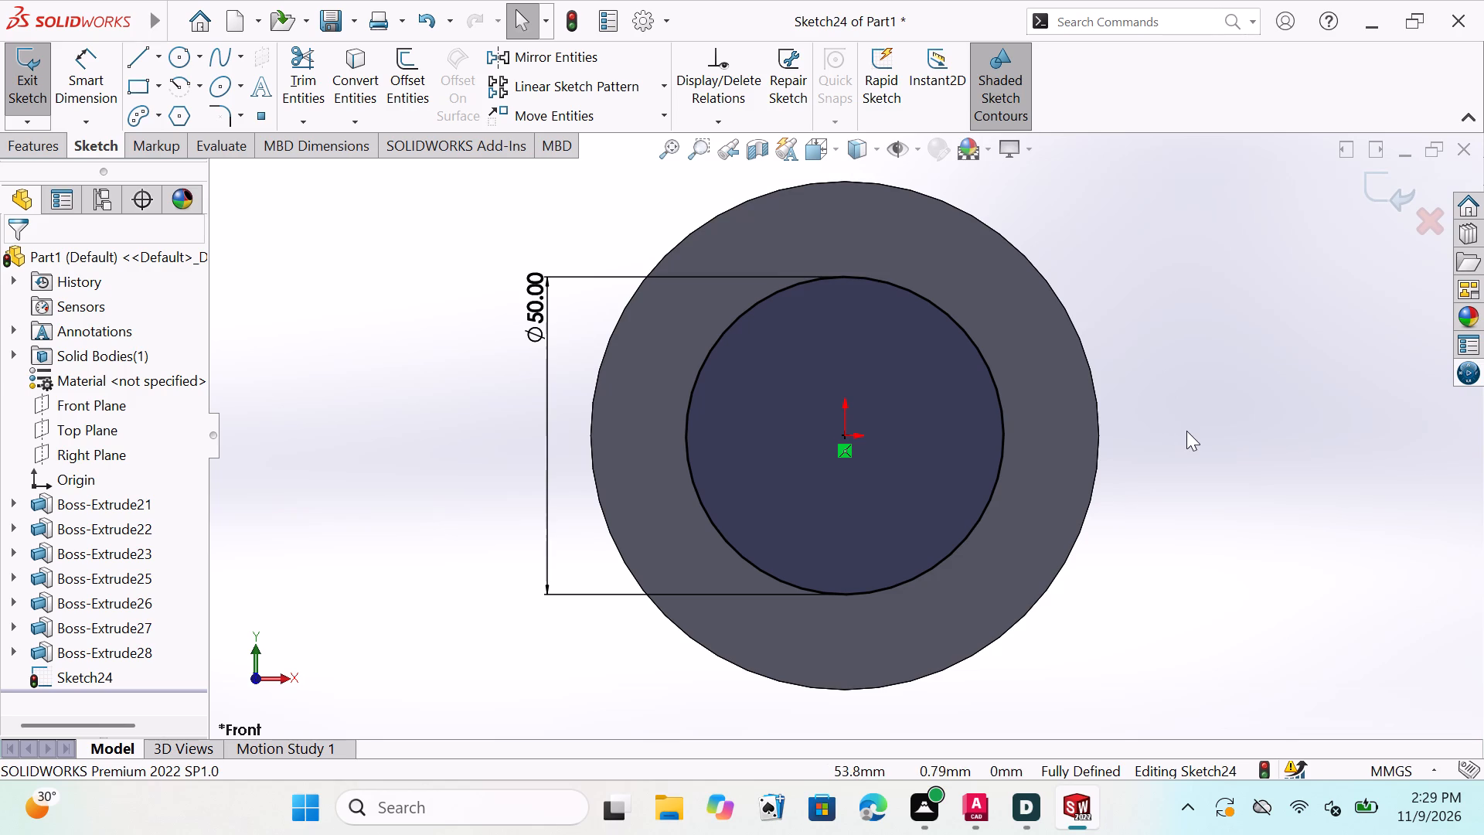
Extrude the 50 mm circle as a blind, merged boss 40 mm deep outward from the disc's front face.
middle_drag(1191, 423, 1128, 456)
scroll(1066, 547, down, 1)
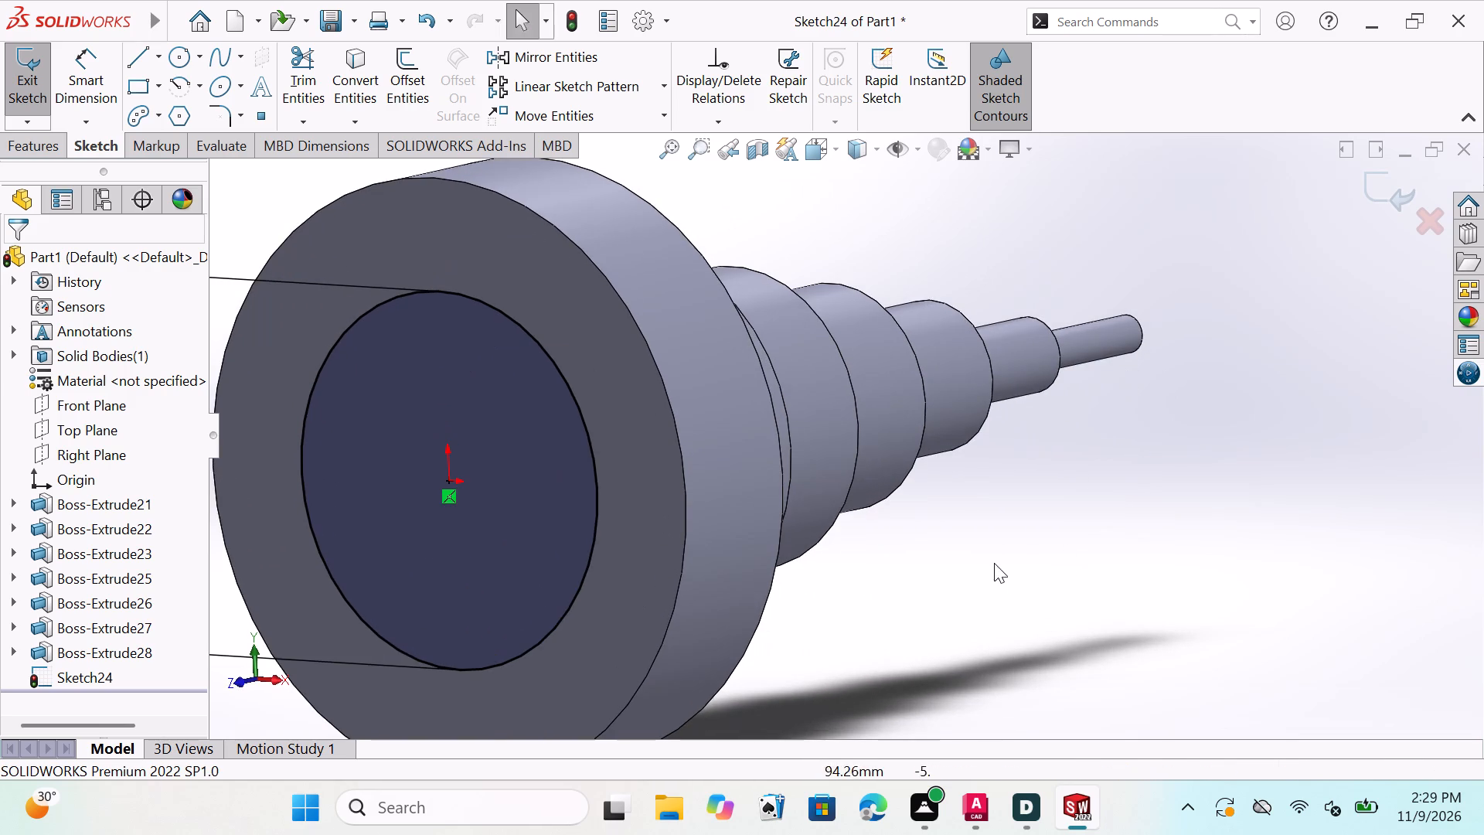
scroll(966, 555, up, 3)
scroll(456, 585, down, 1)
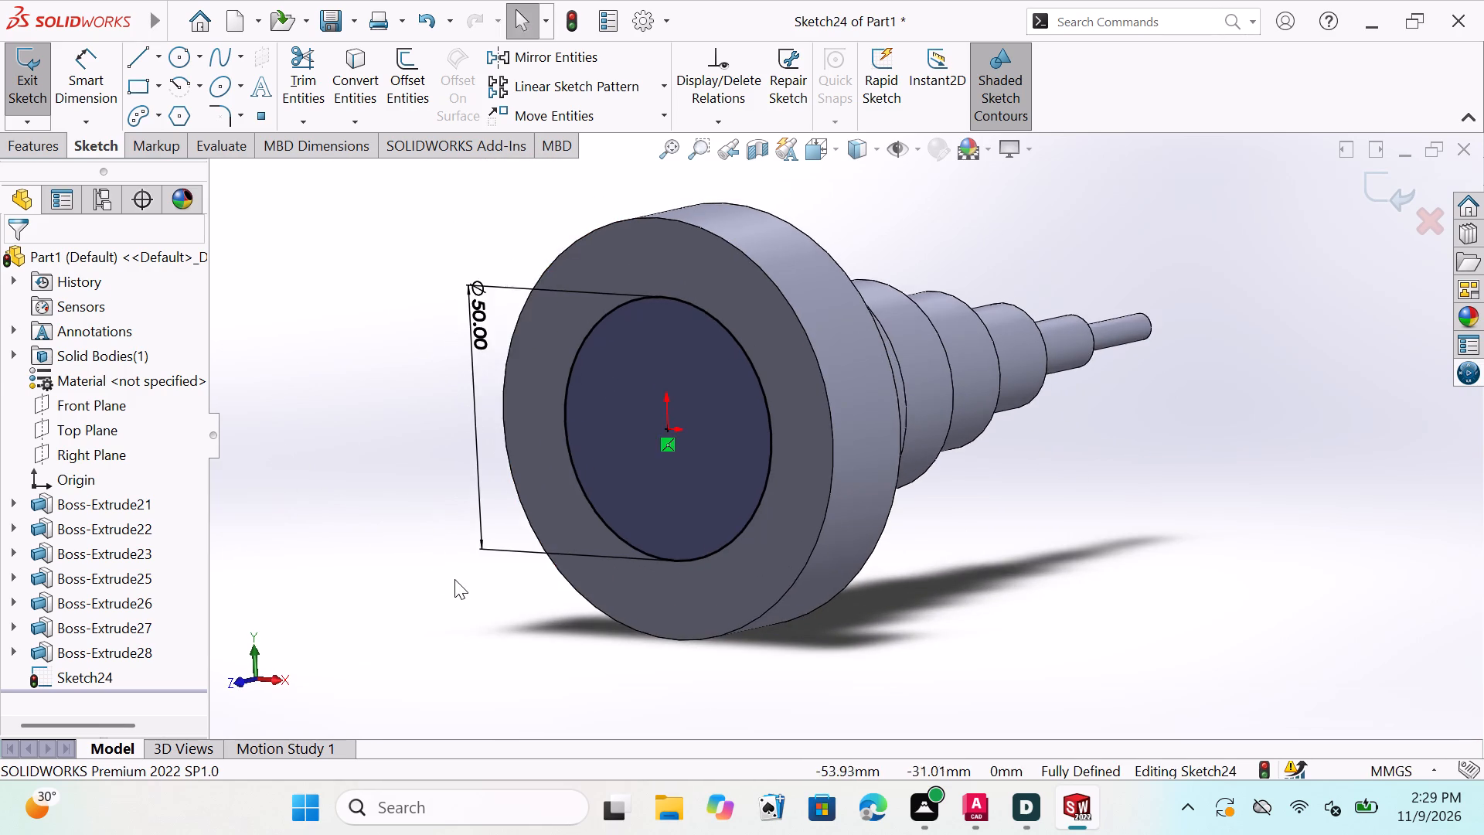
scroll(456, 568, up, 2)
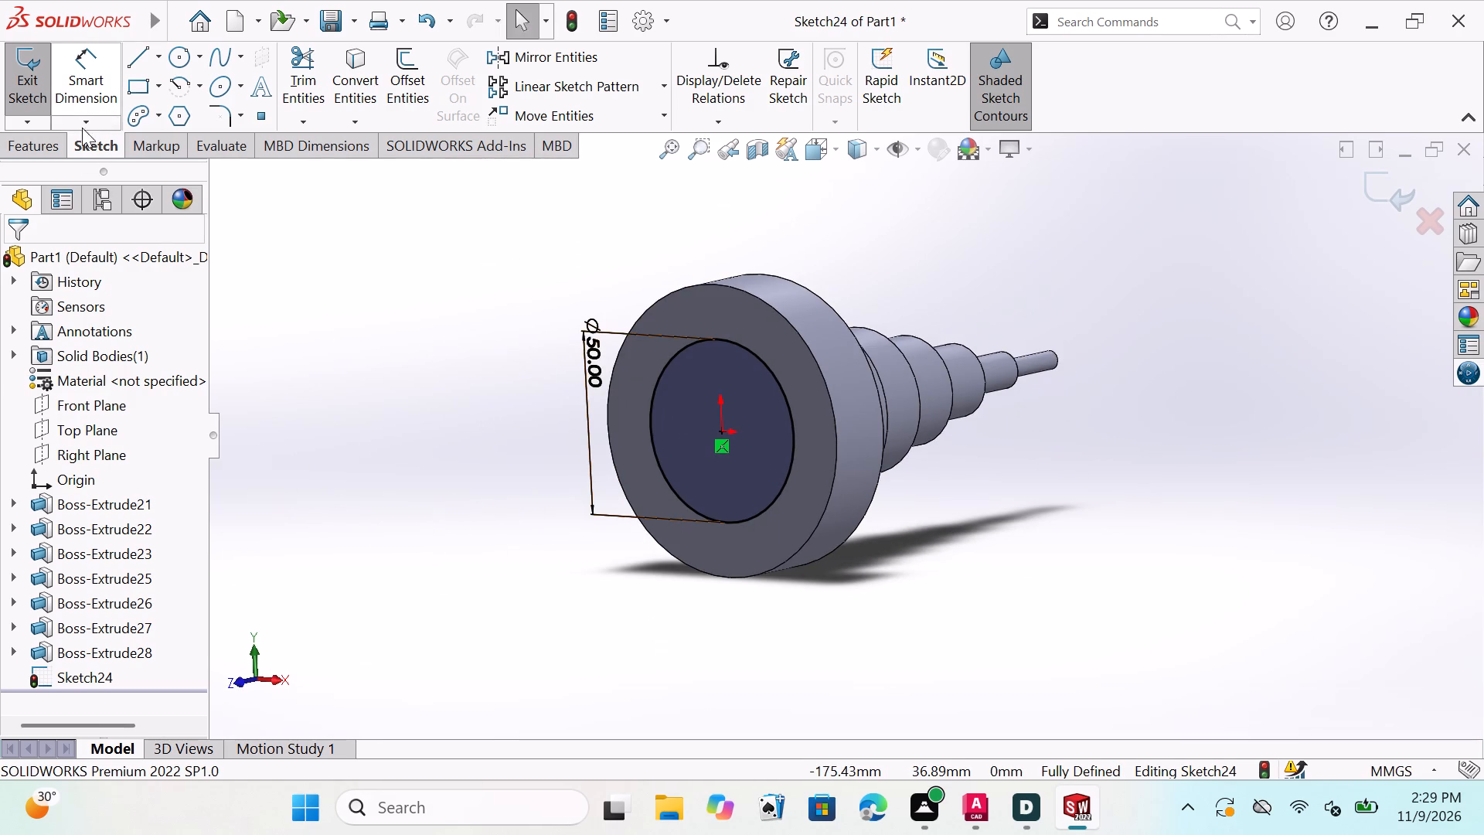
key(Escape)
key(Escape)
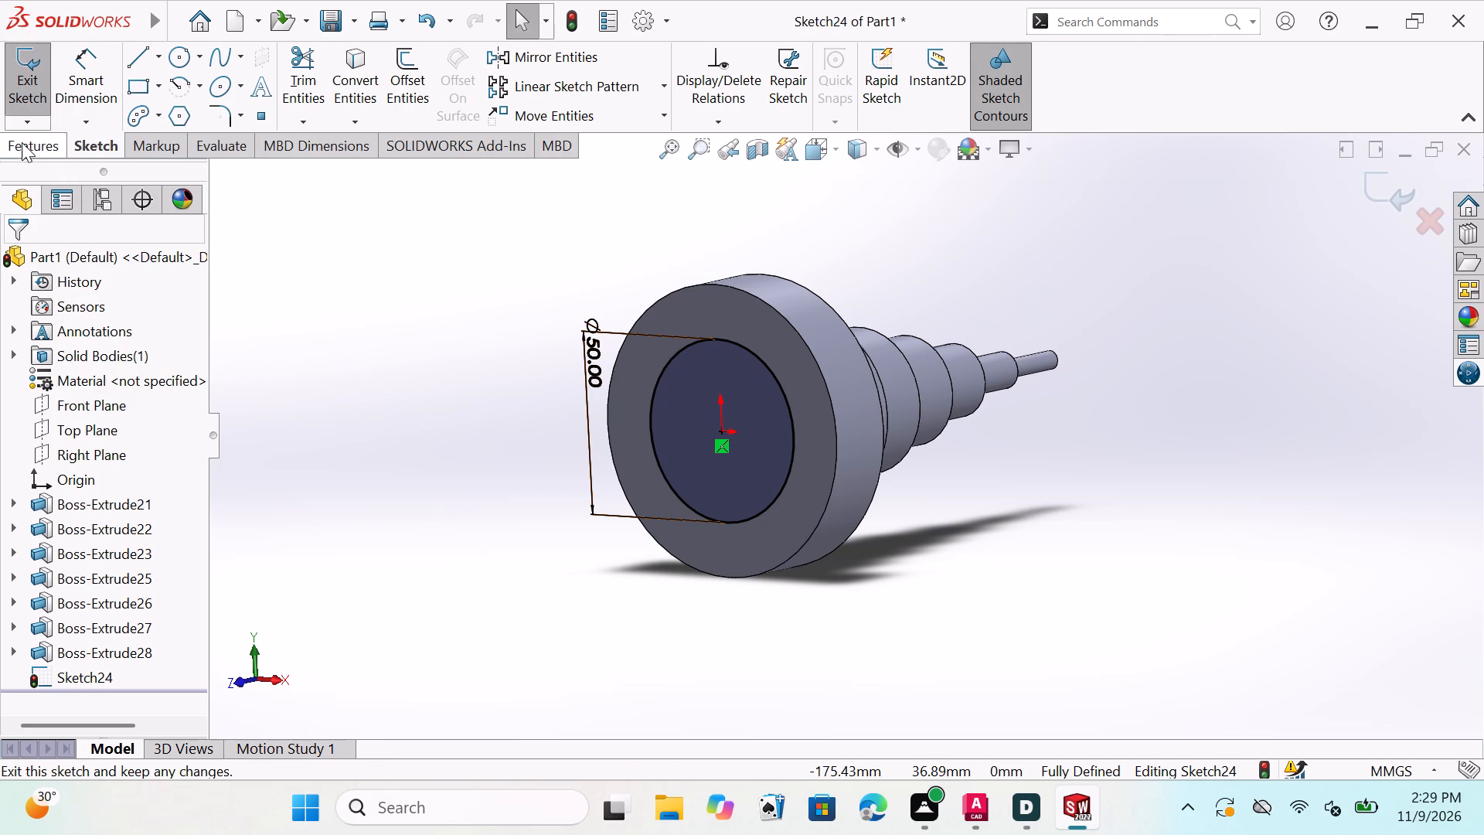
click(23, 142)
click(51, 81)
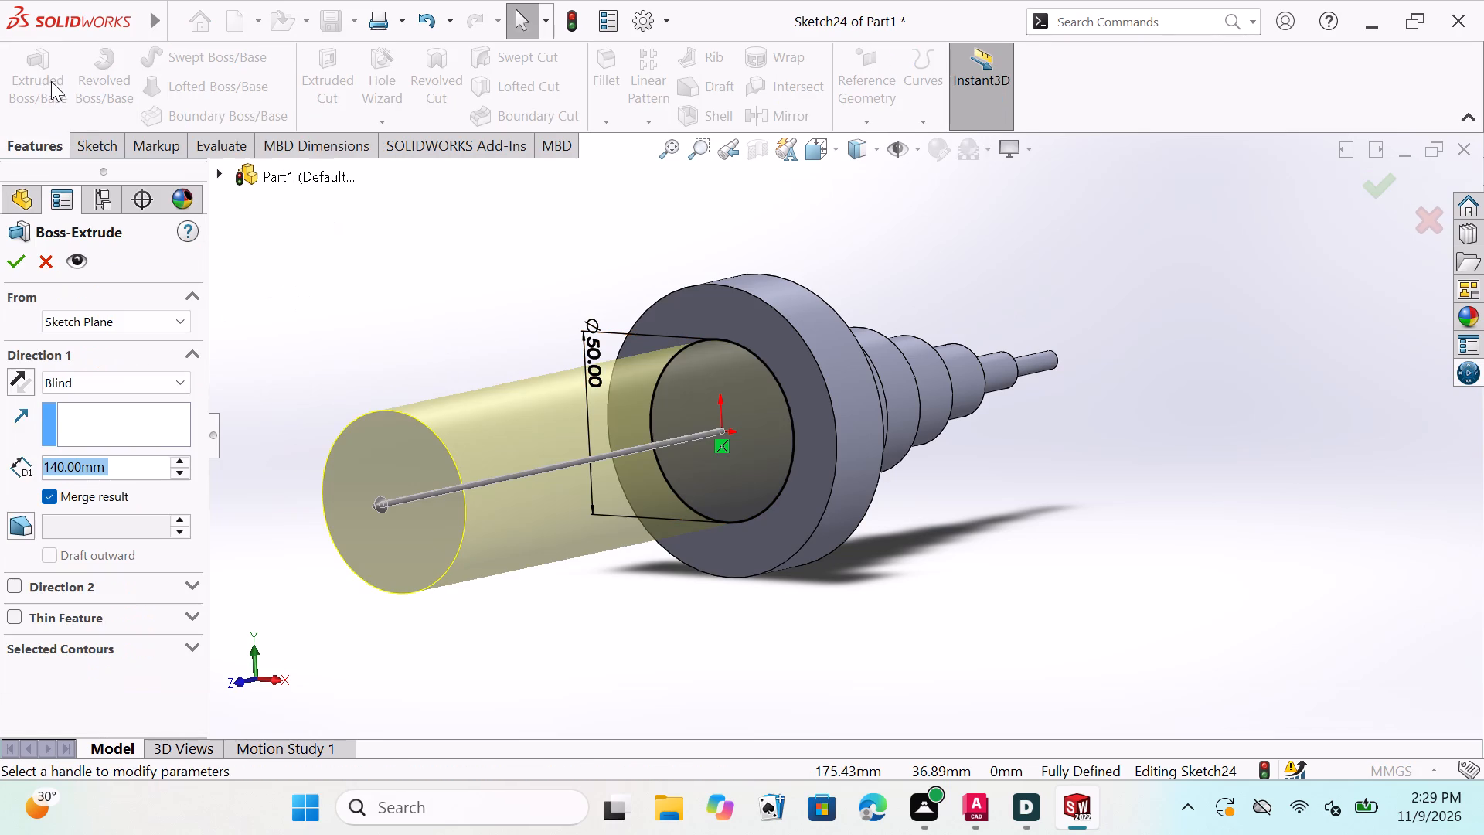
click(144, 470)
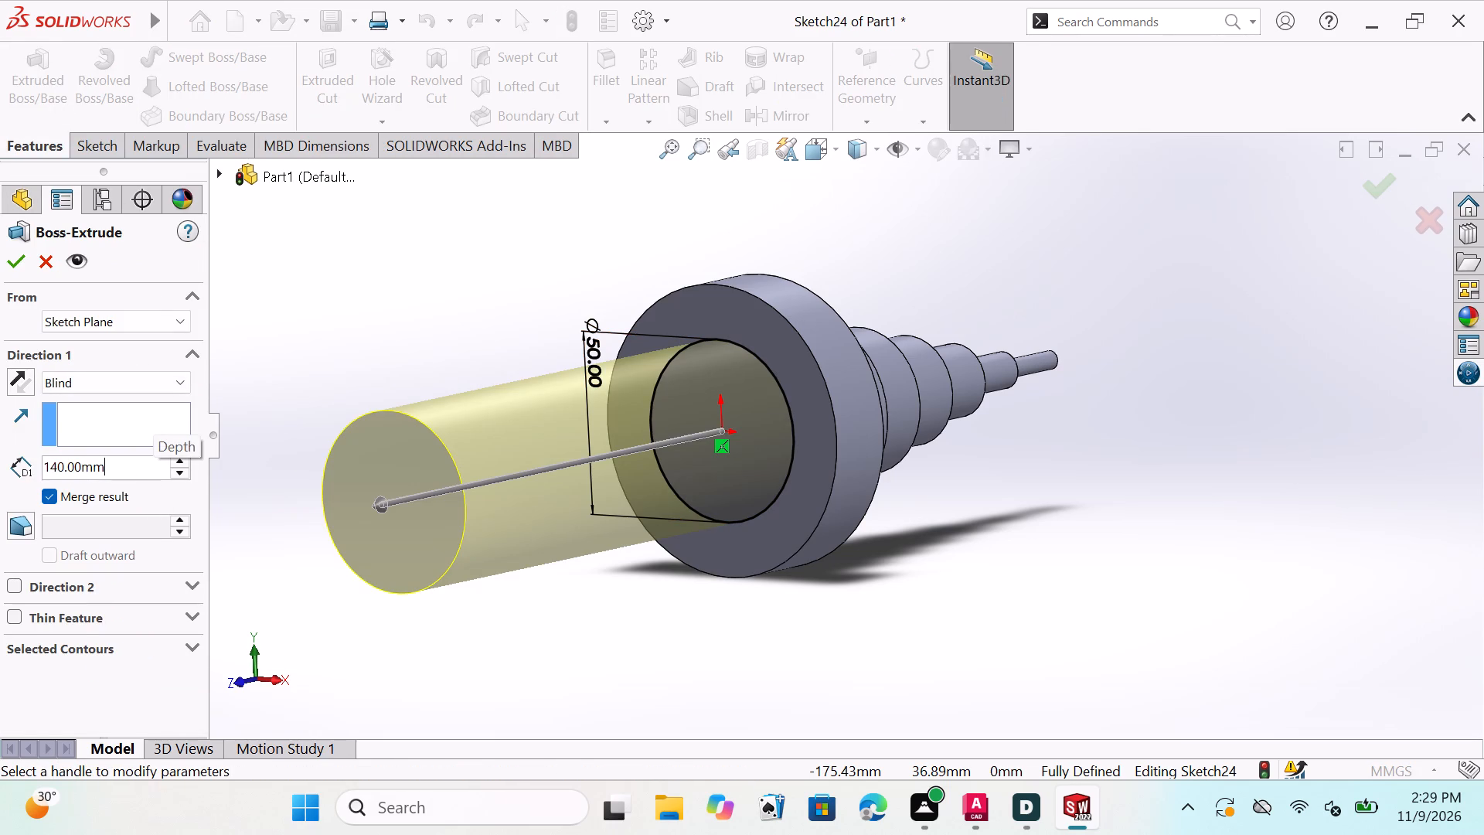
key(BackSpace)
key(BackSpace)
key(BackSpace)
key(BackSpace)
key(BackSpace)
key(BackSpace)
key(BackSpace)
key(BackSpace)
key(BackSpace)
key(BackSpace)
key(BackSpace)
key(BackSpace)
key(BackSpace)
key(BackSpace)
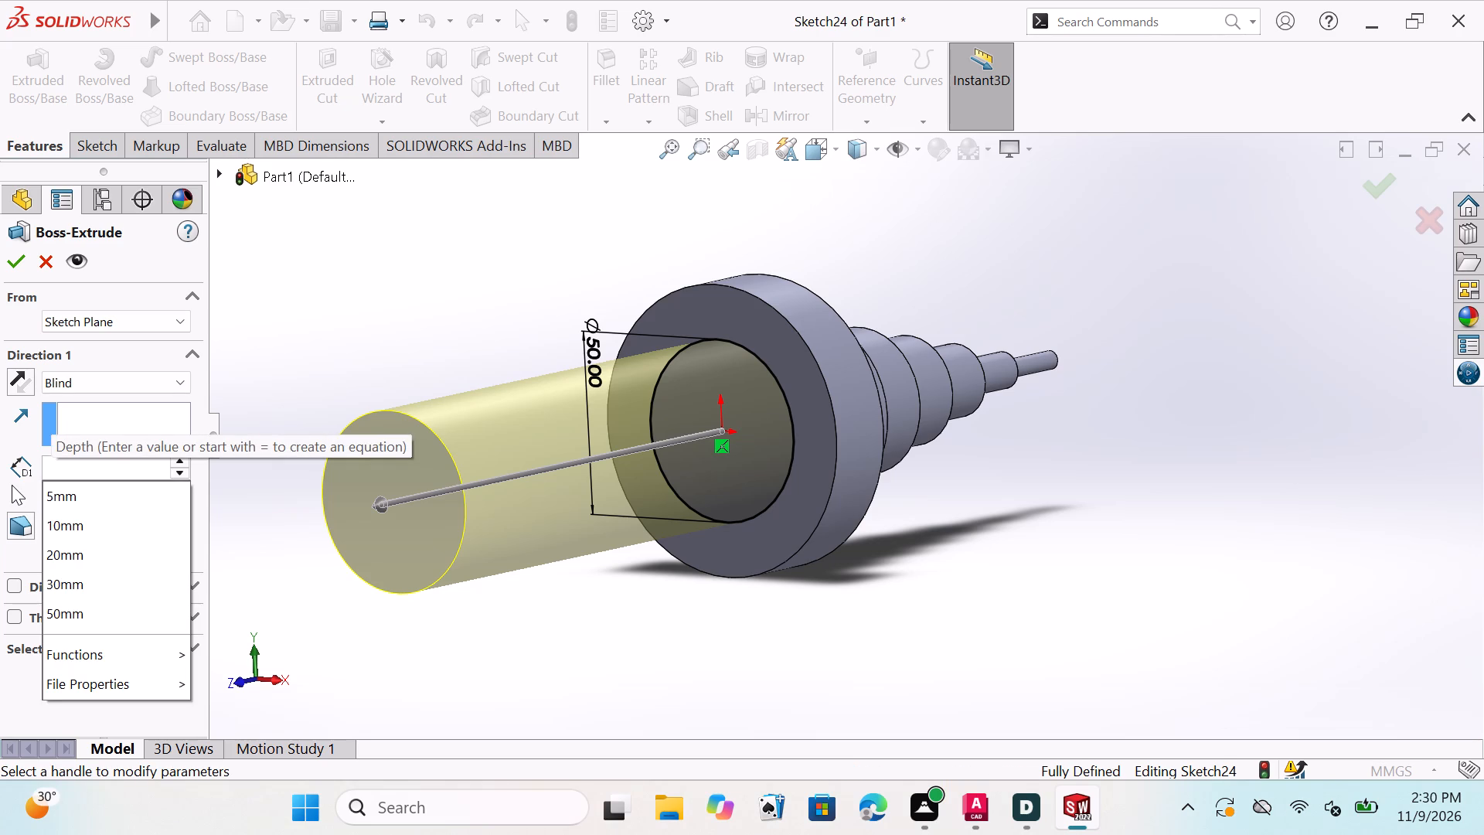
text(40)
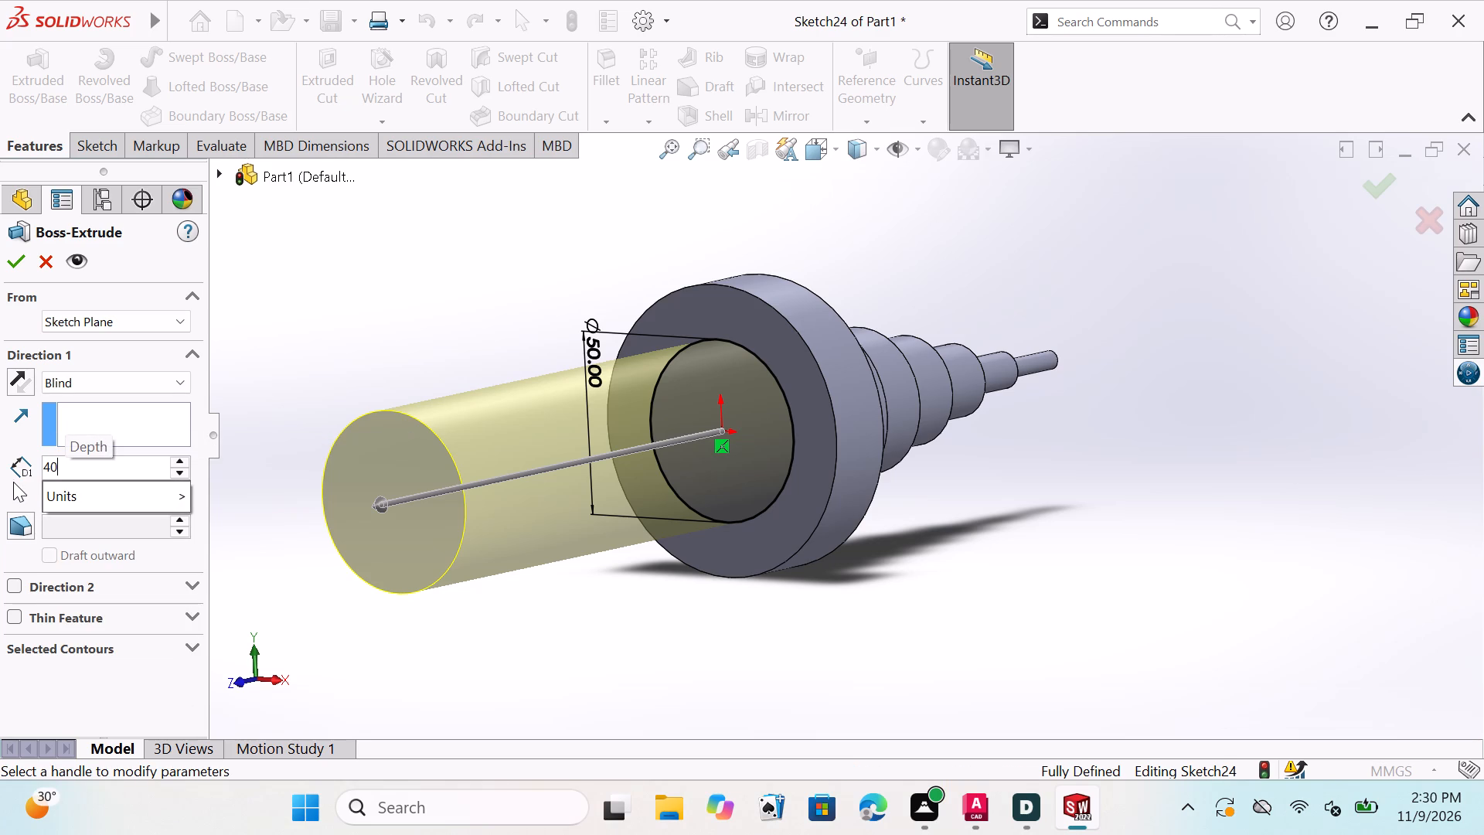
click(9, 258)
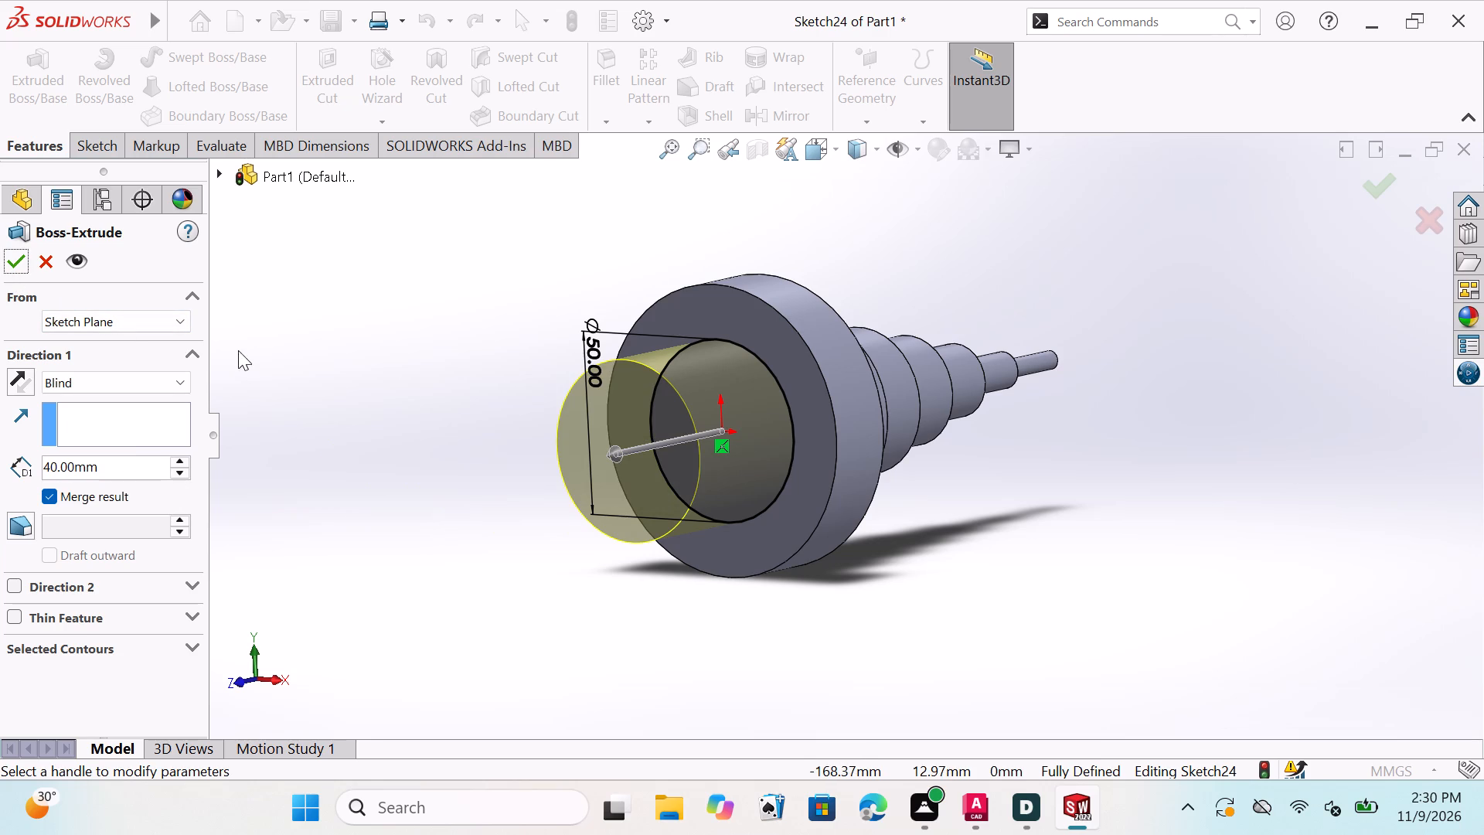
click(12, 261)
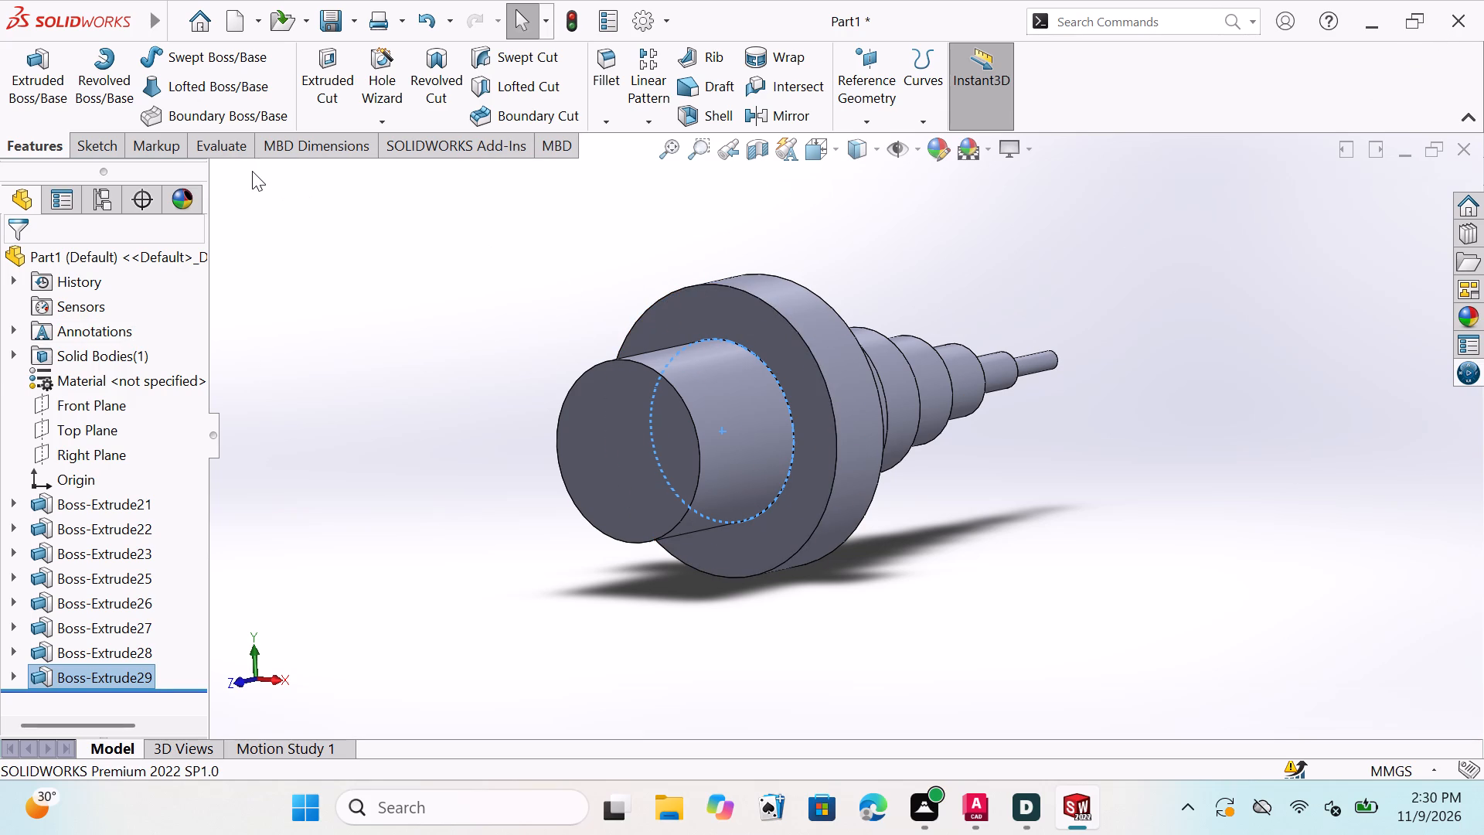
key(Escape)
key(Escape)
key(Escape)
key(Escape)
key(Escape)
key(Escape)
key(Escape)
key(Escape)
key(Escape)
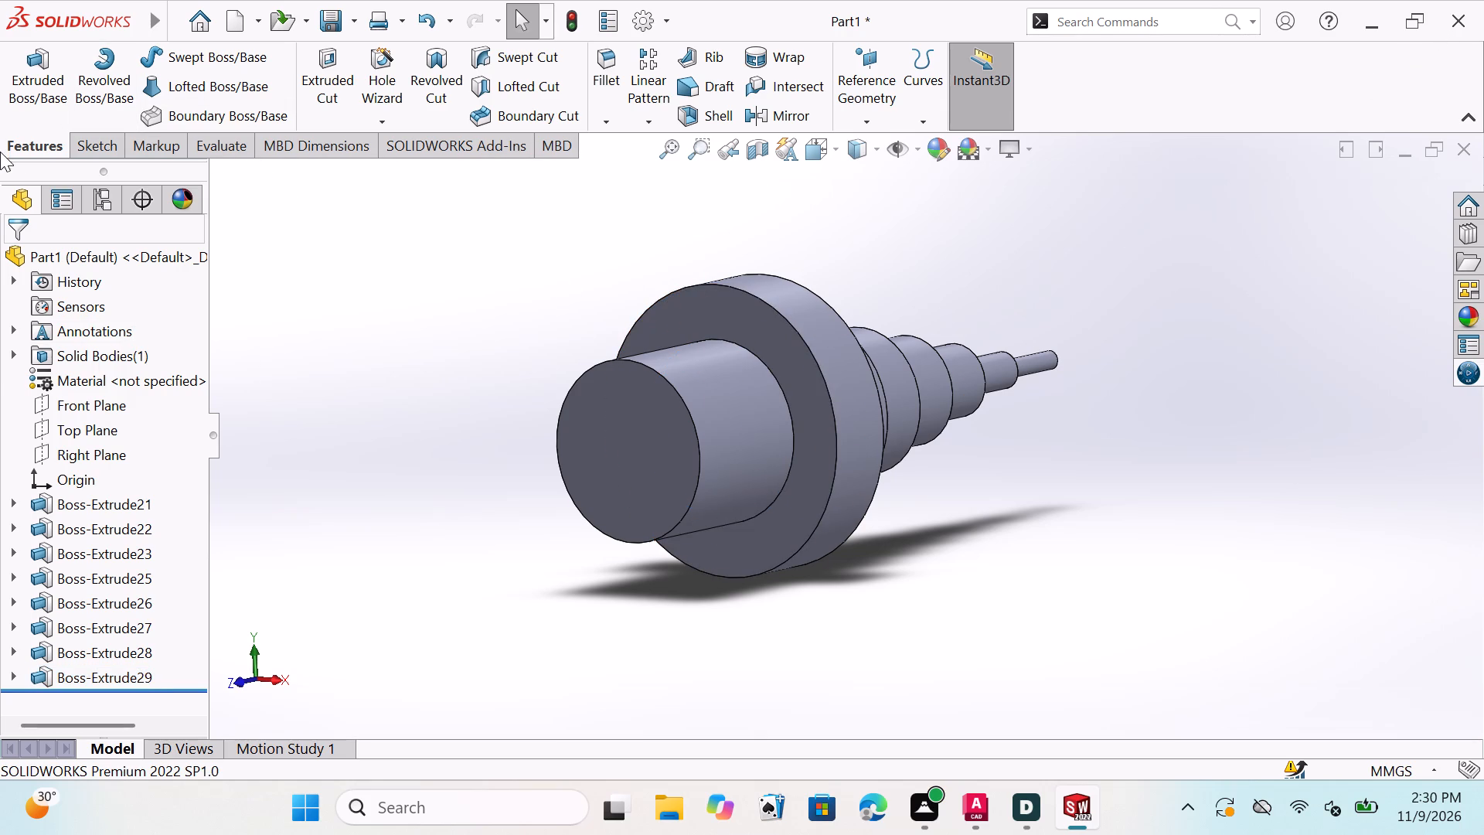
key(Escape)
key(Escape)
key(Escape)
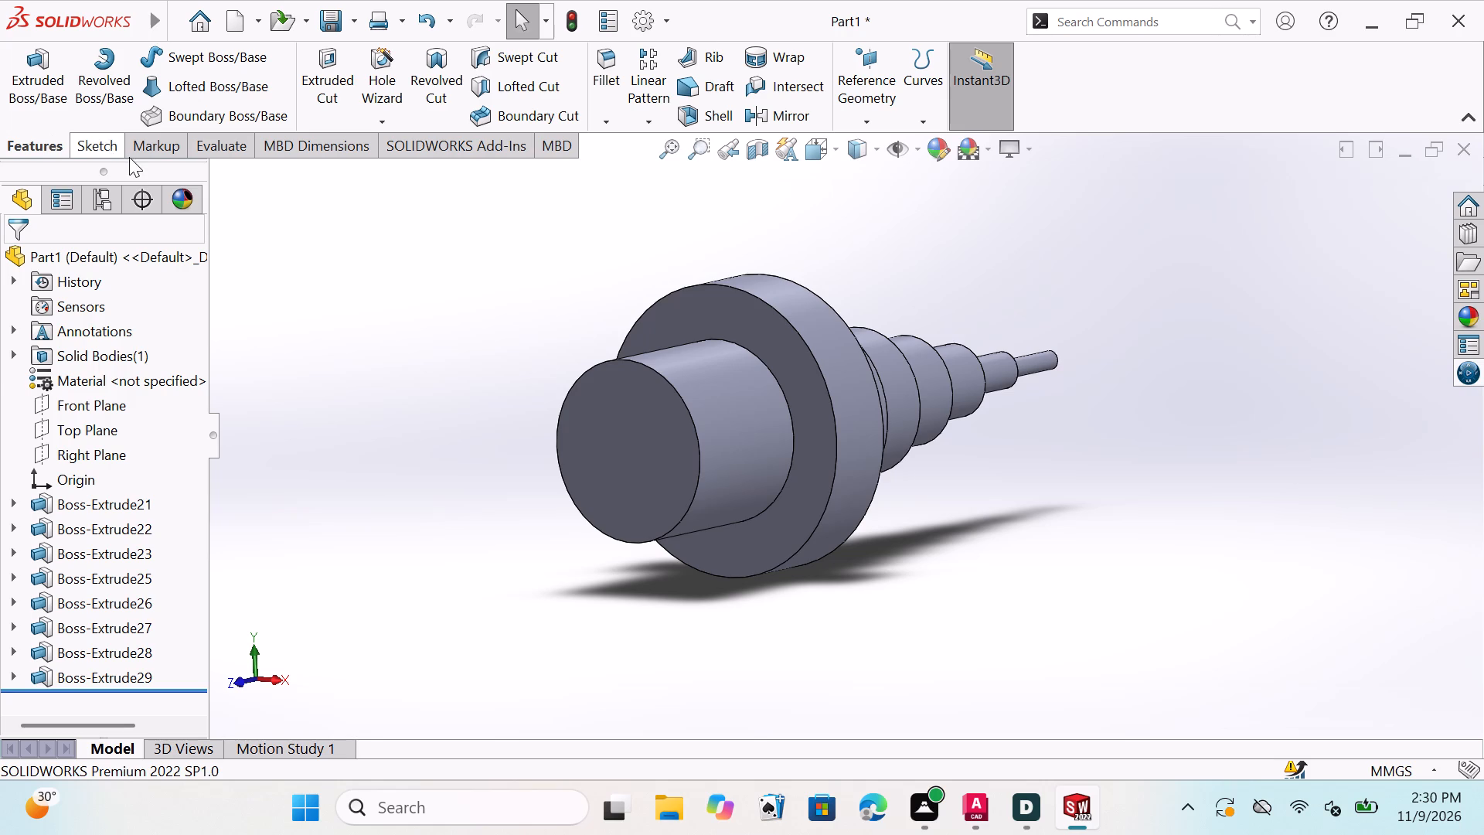
Open a new sketch for a circle on the end face of the 50 mm front boss, viewed face-on.
key(Escape)
click(100, 138)
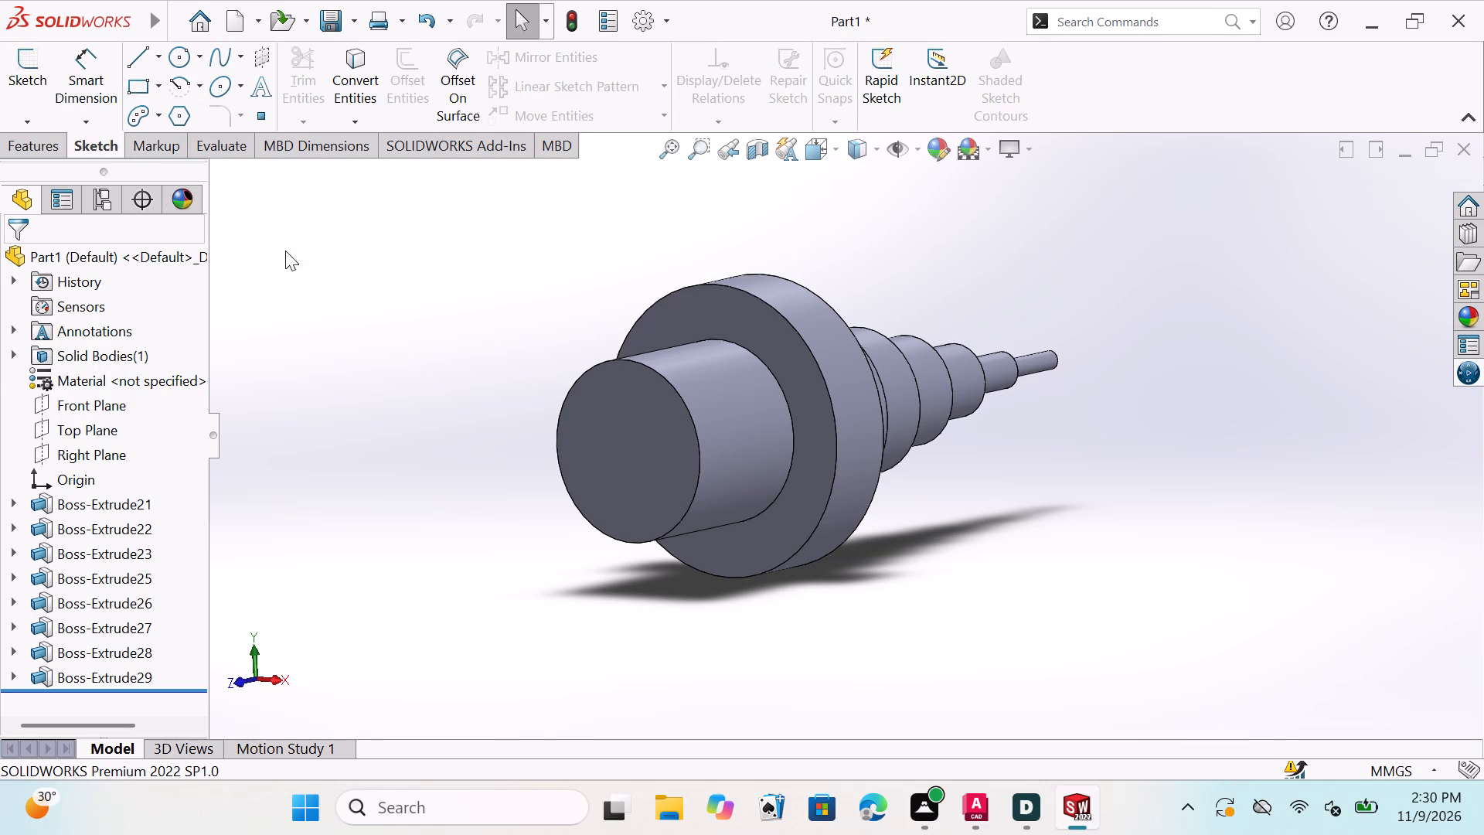
middle_drag(939, 464, 999, 443)
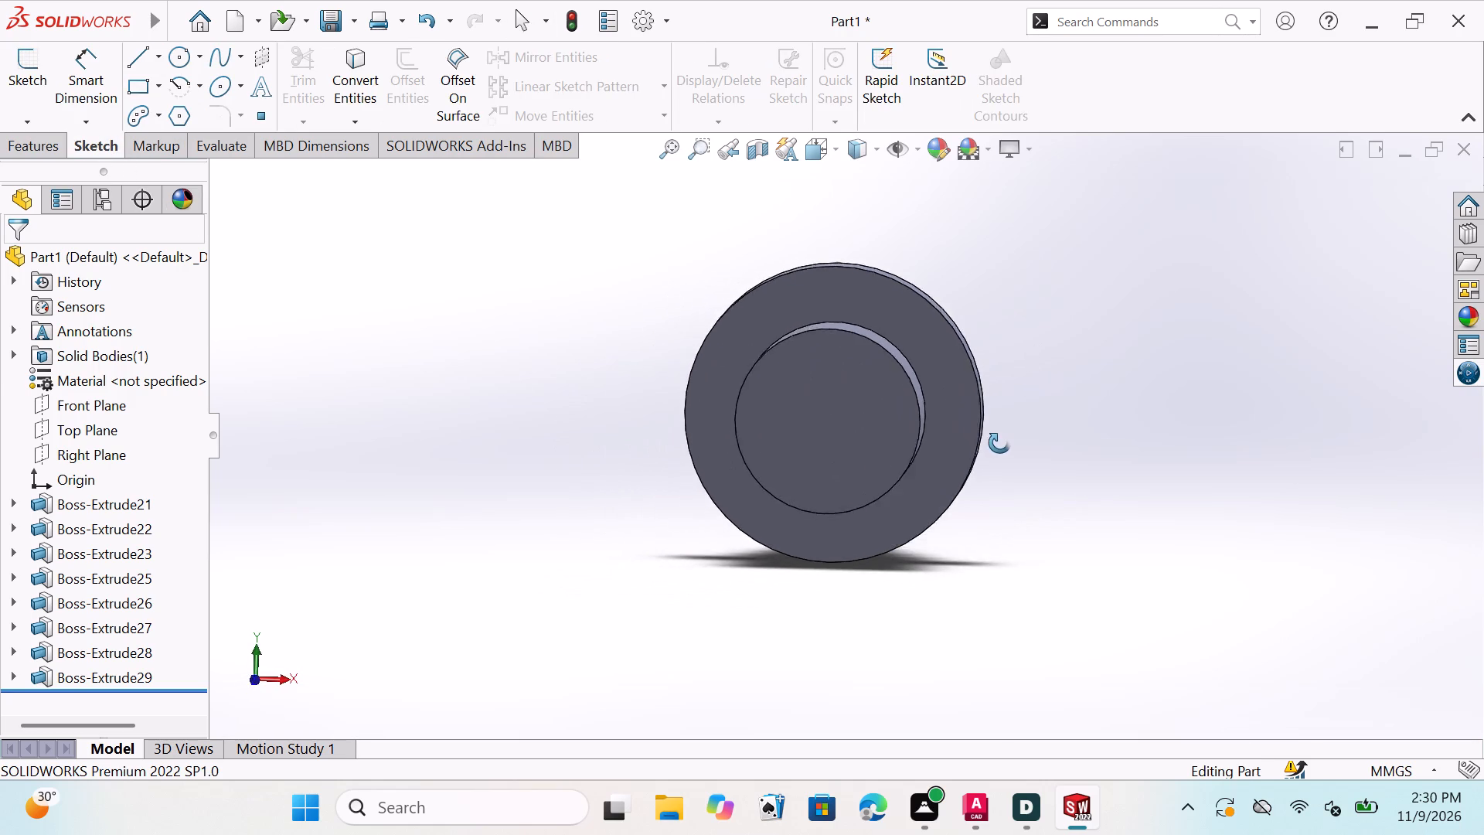
middle_drag(999, 443, 1015, 439)
middle_drag(1047, 403, 984, 383)
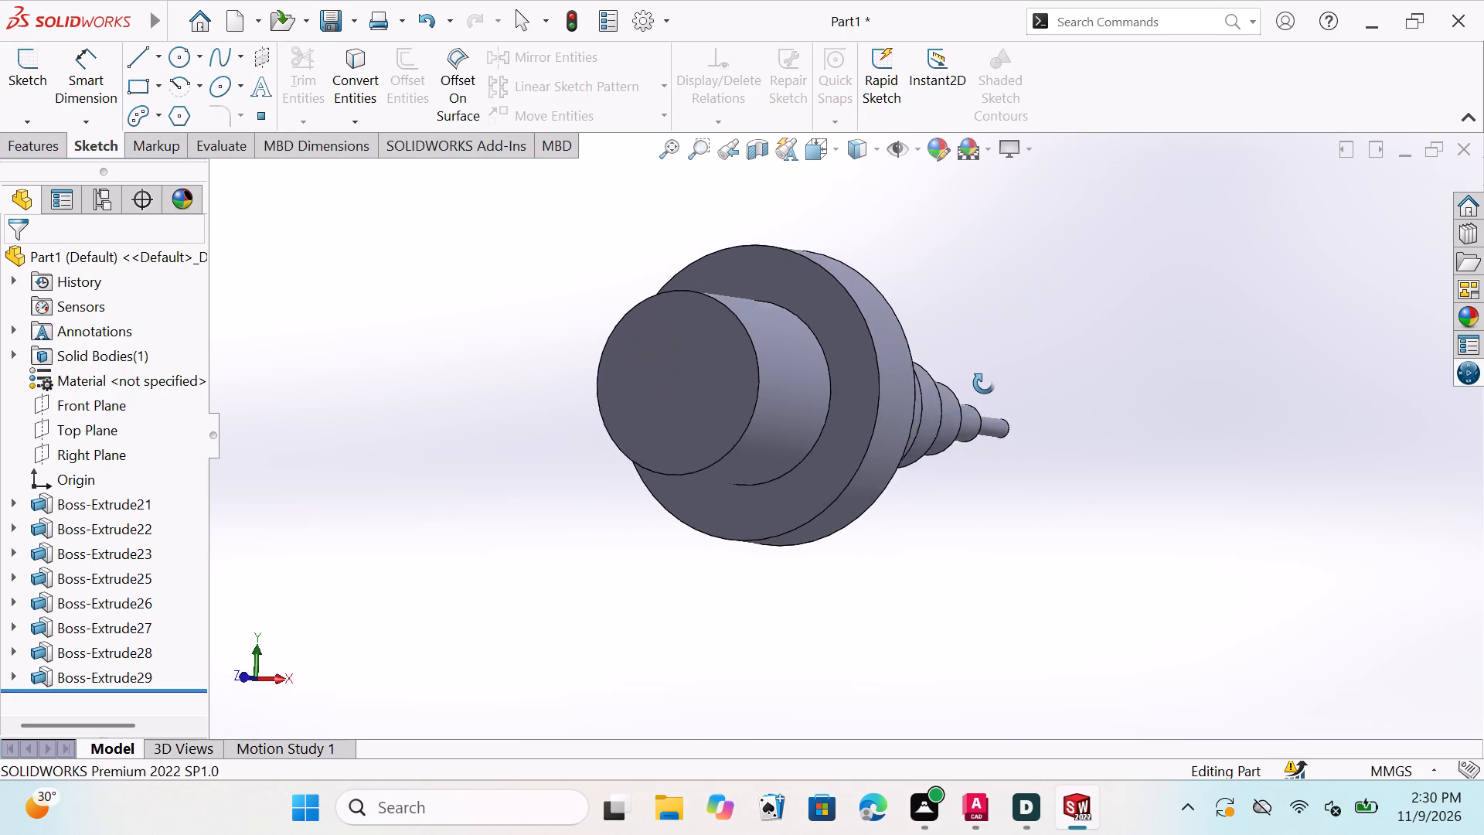
middle_drag(984, 383, 959, 477)
key(Escape)
key(Escape)
key(Escape)
key(Escape)
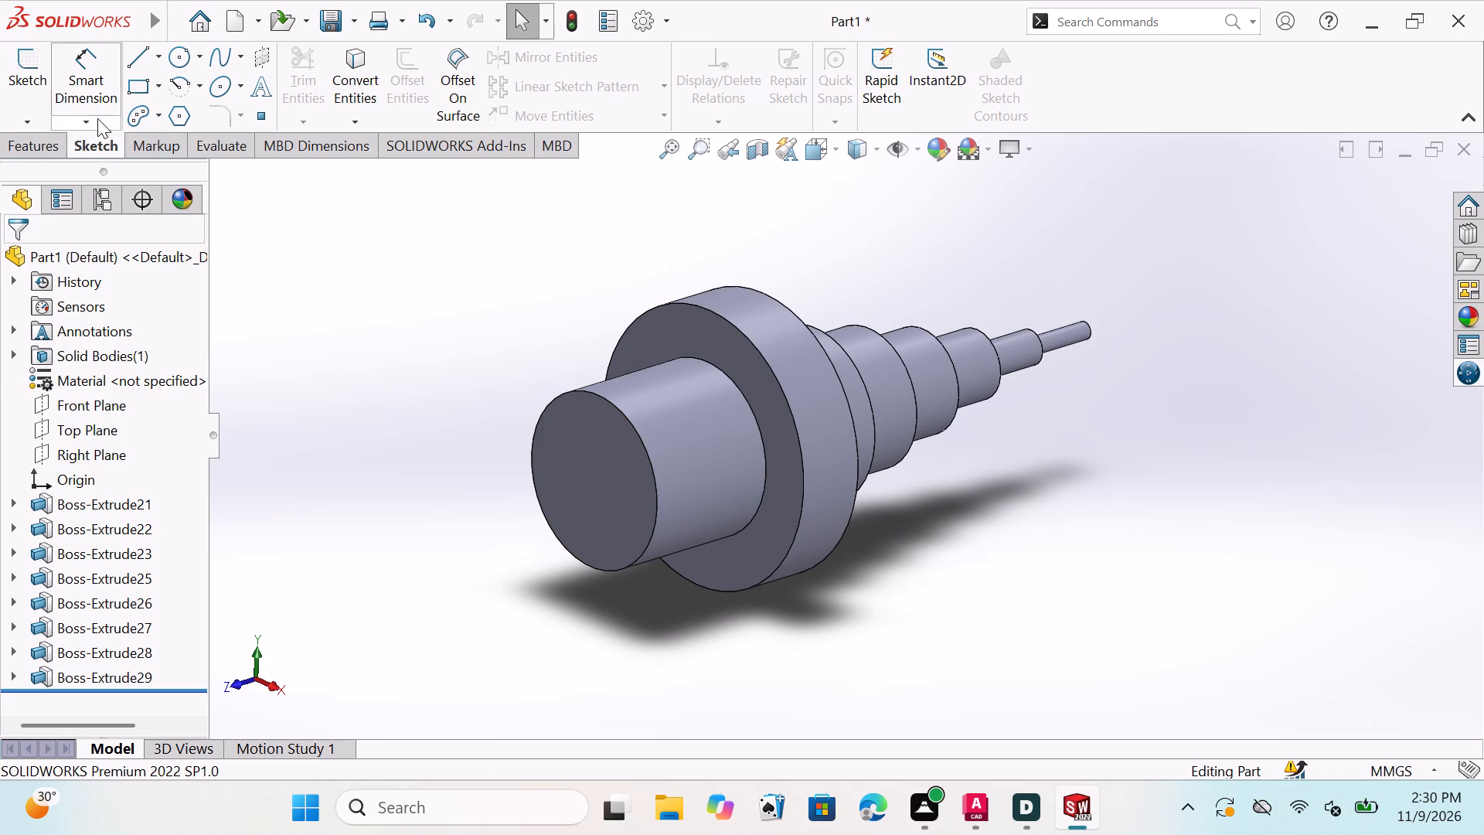
key(Escape)
key(Escape)
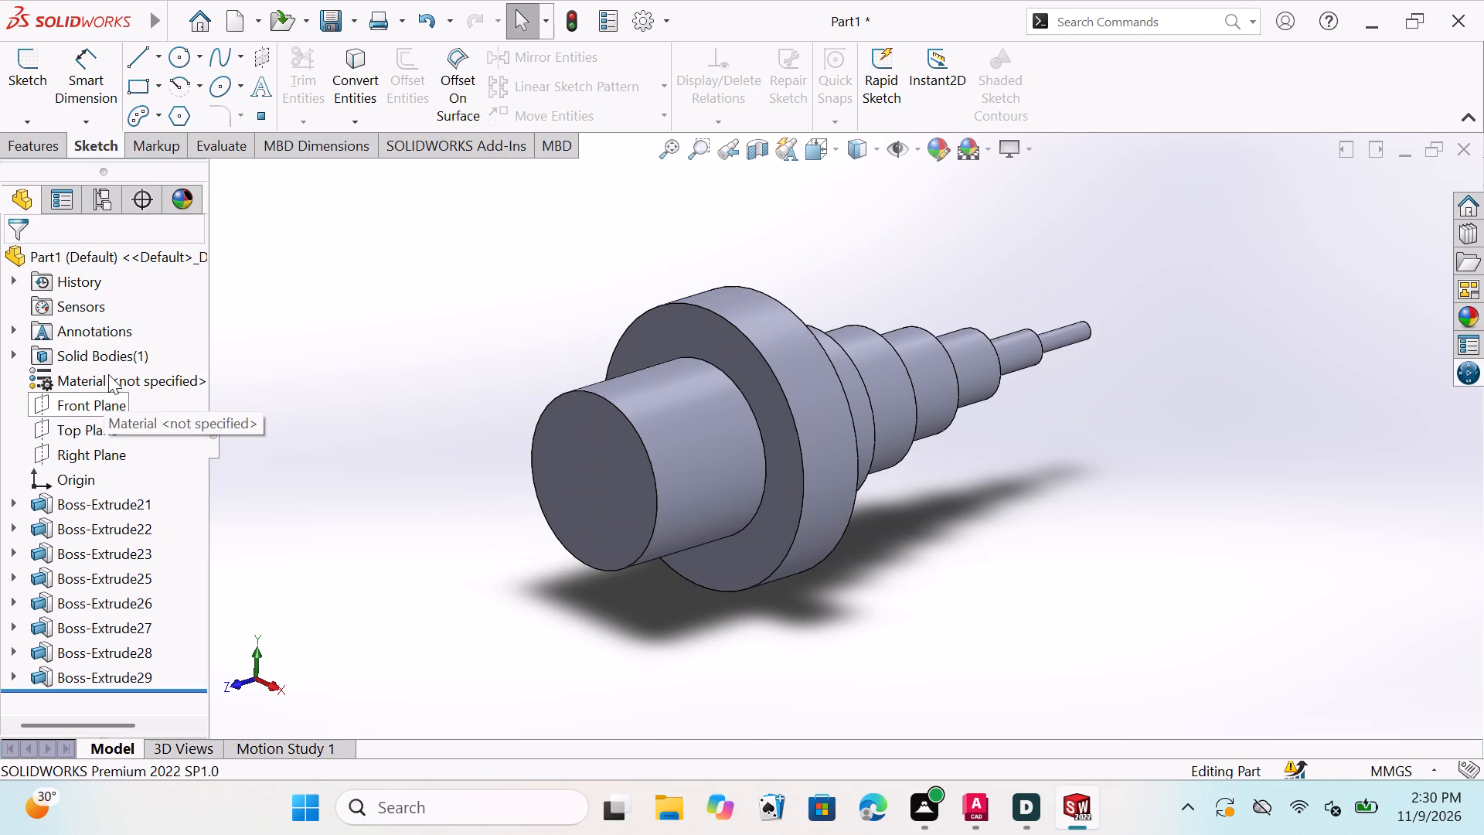
click(97, 400)
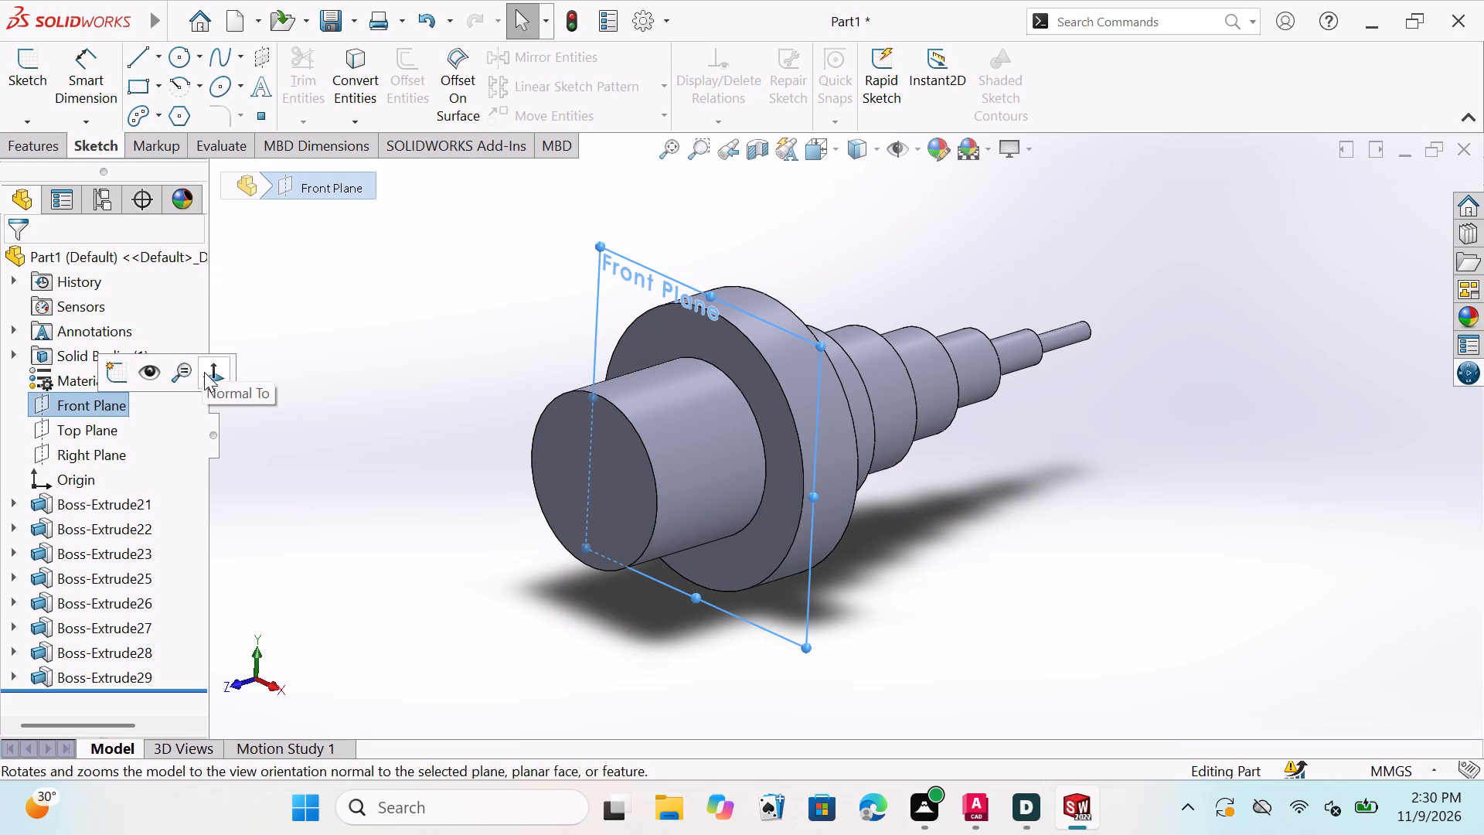
click(216, 366)
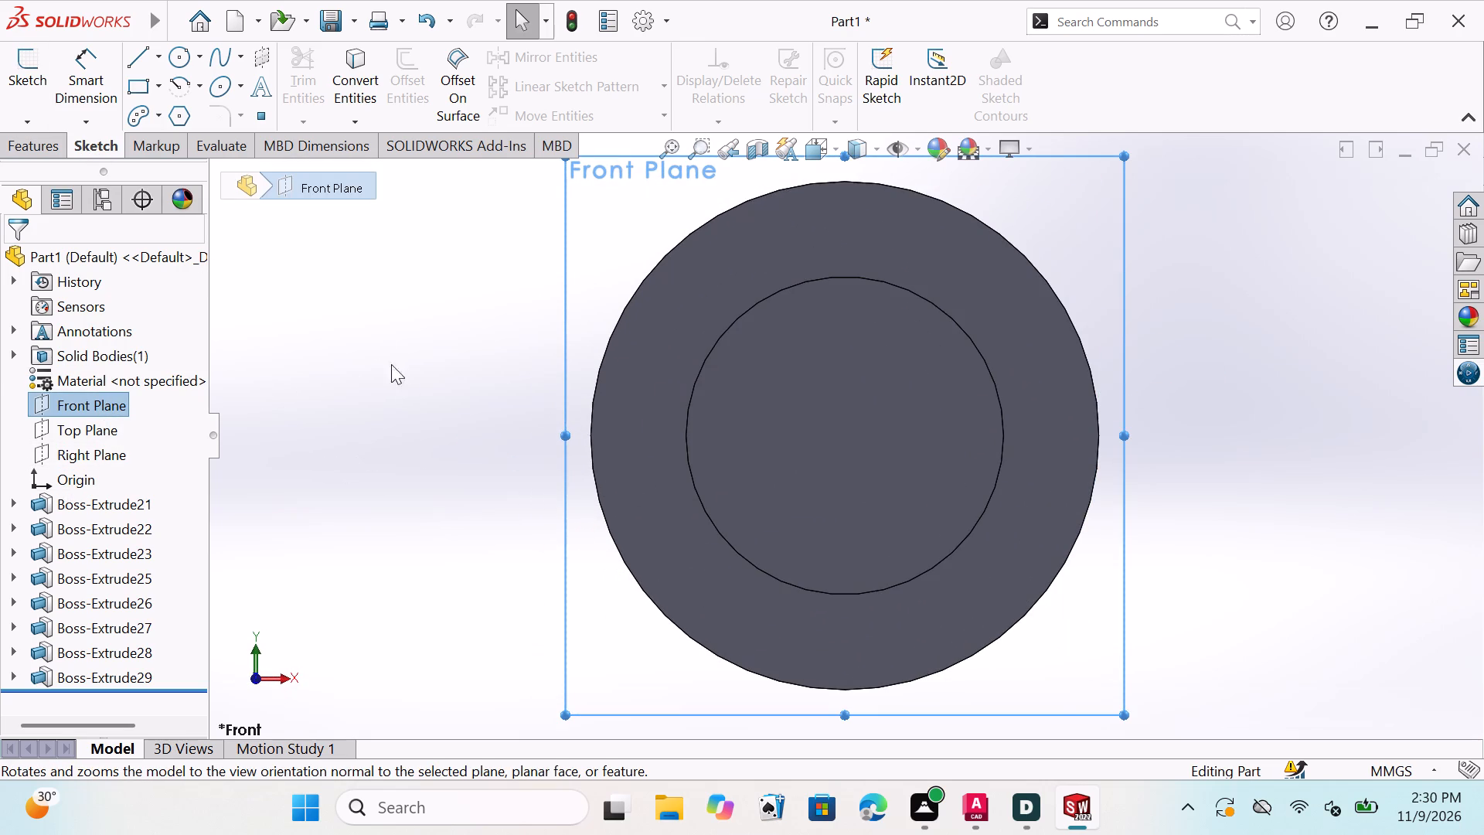
key(Escape)
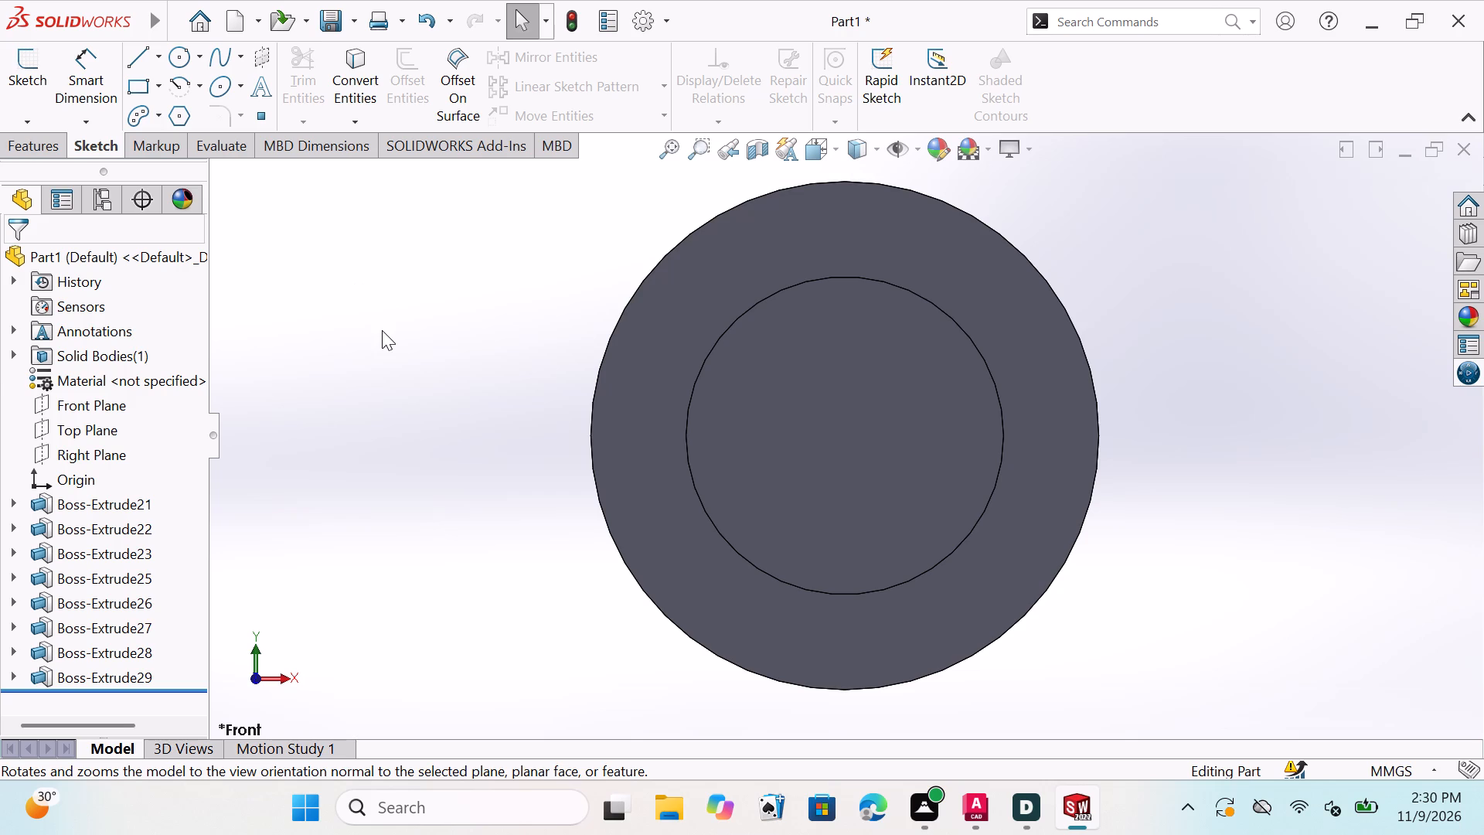
click(182, 56)
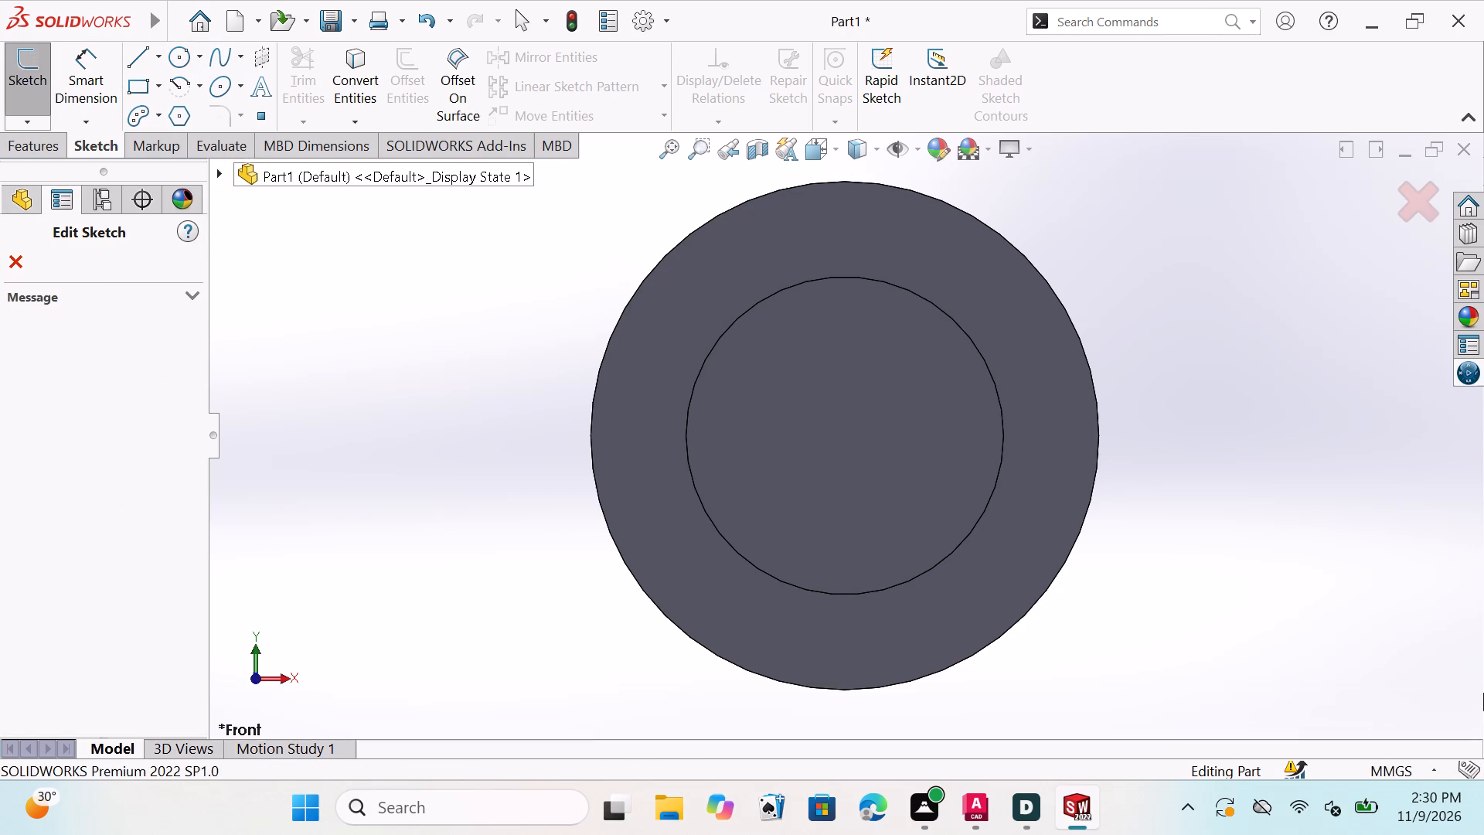
click(833, 452)
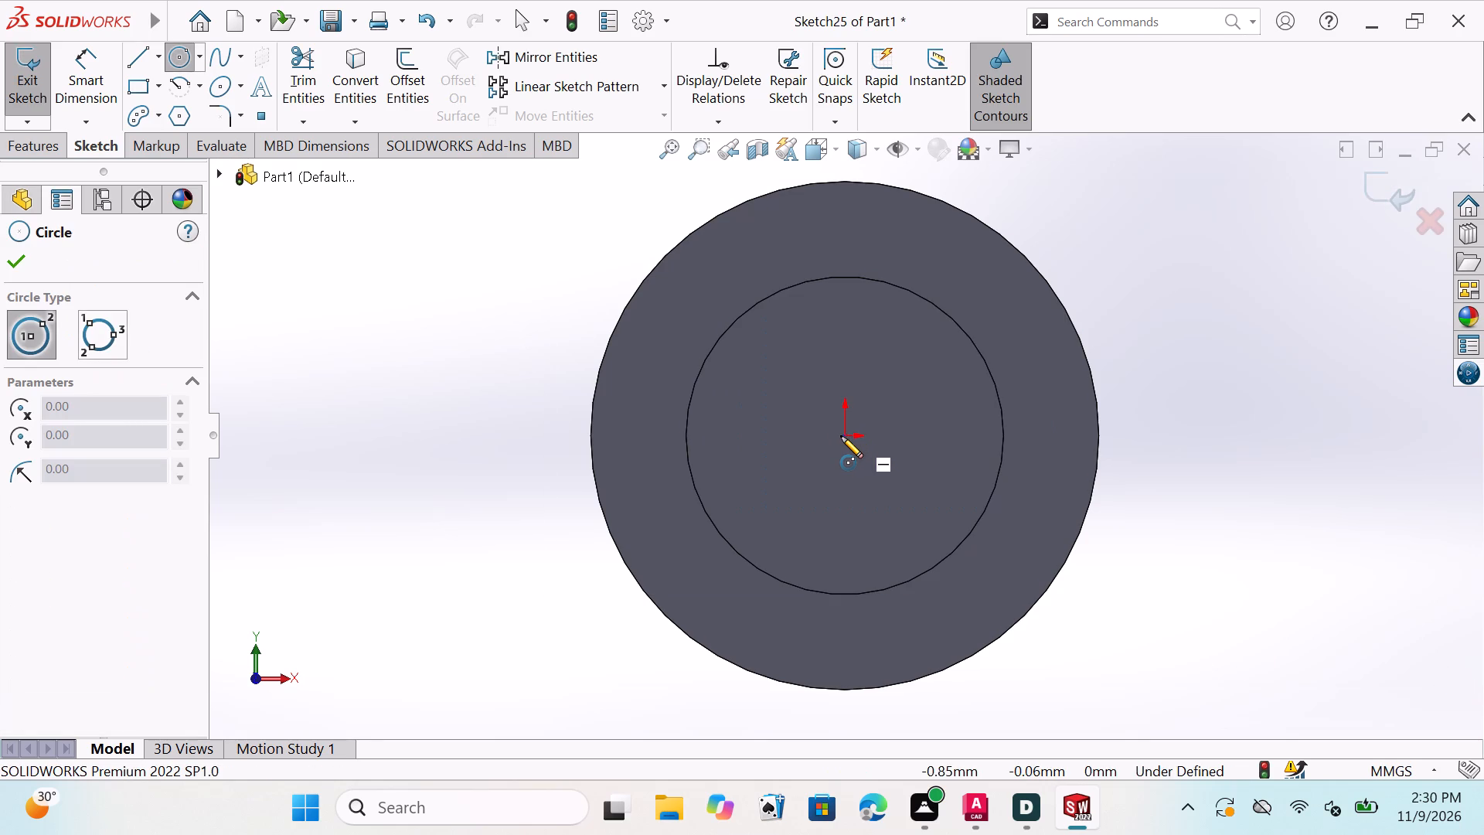
Sketch a circle about 41 mm in diameter centred on the origin, inside the front boss's outline.
click(845, 436)
click(972, 462)
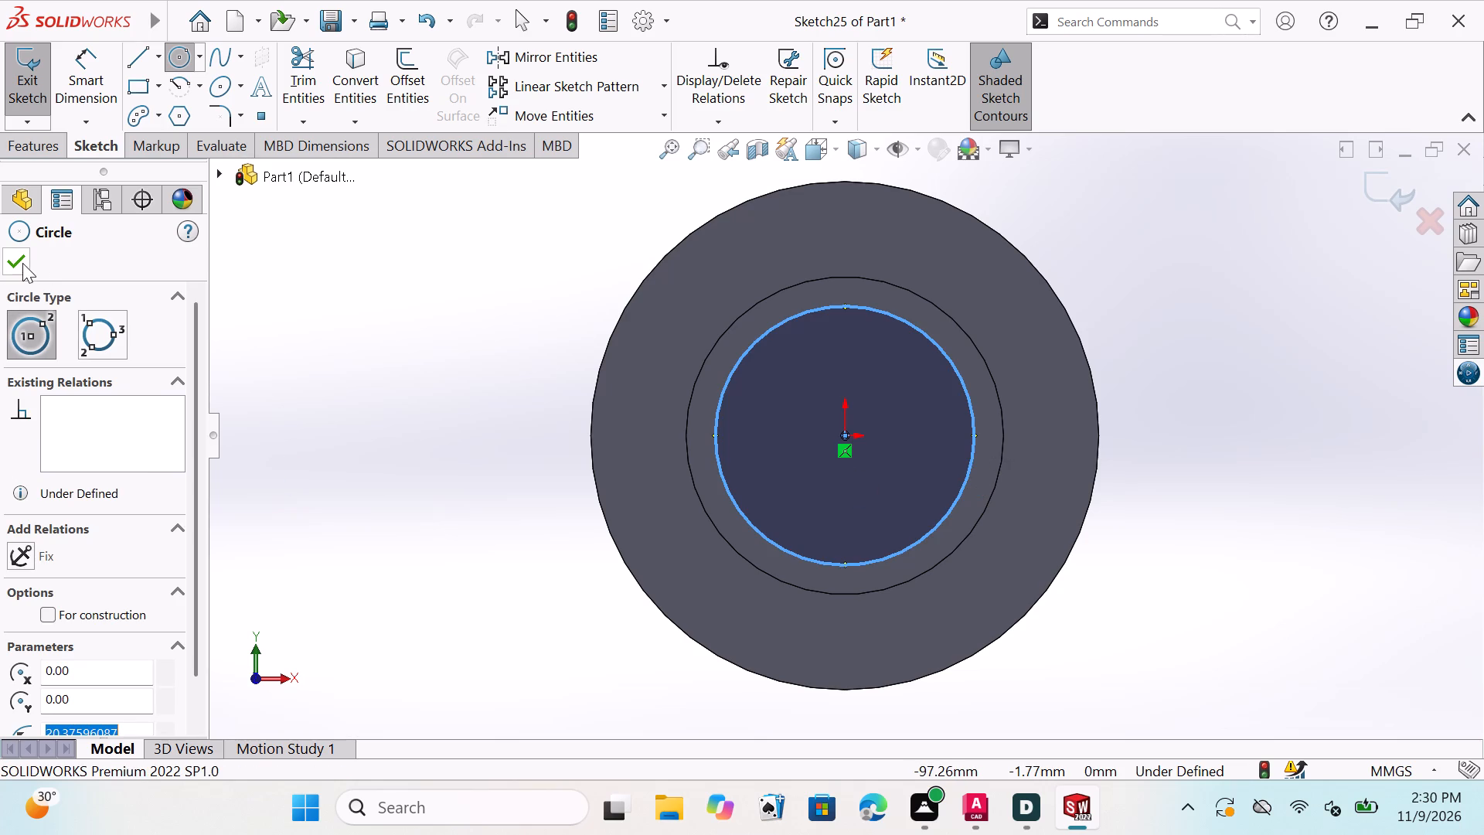
click(18, 264)
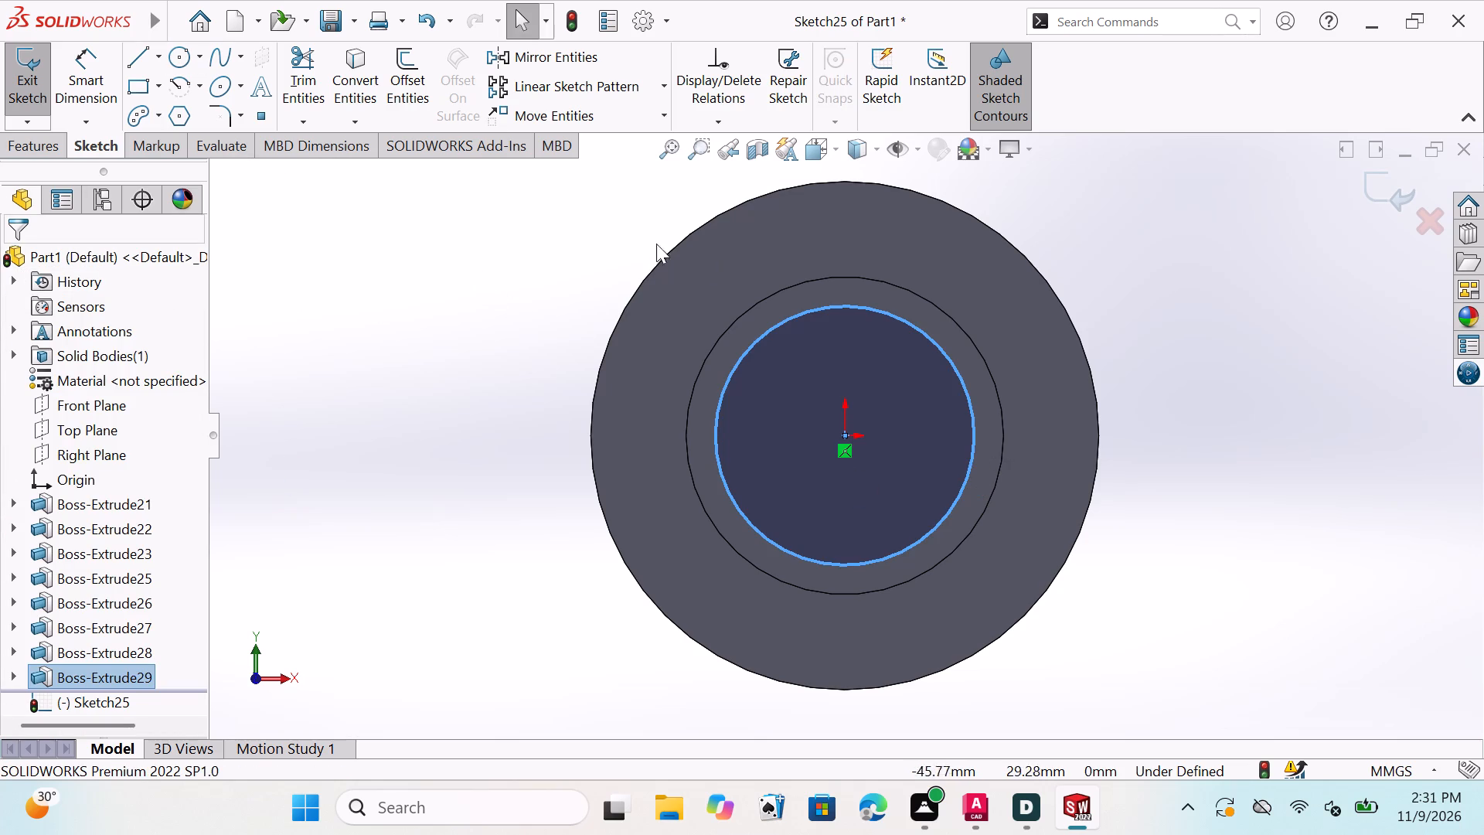
click(786, 319)
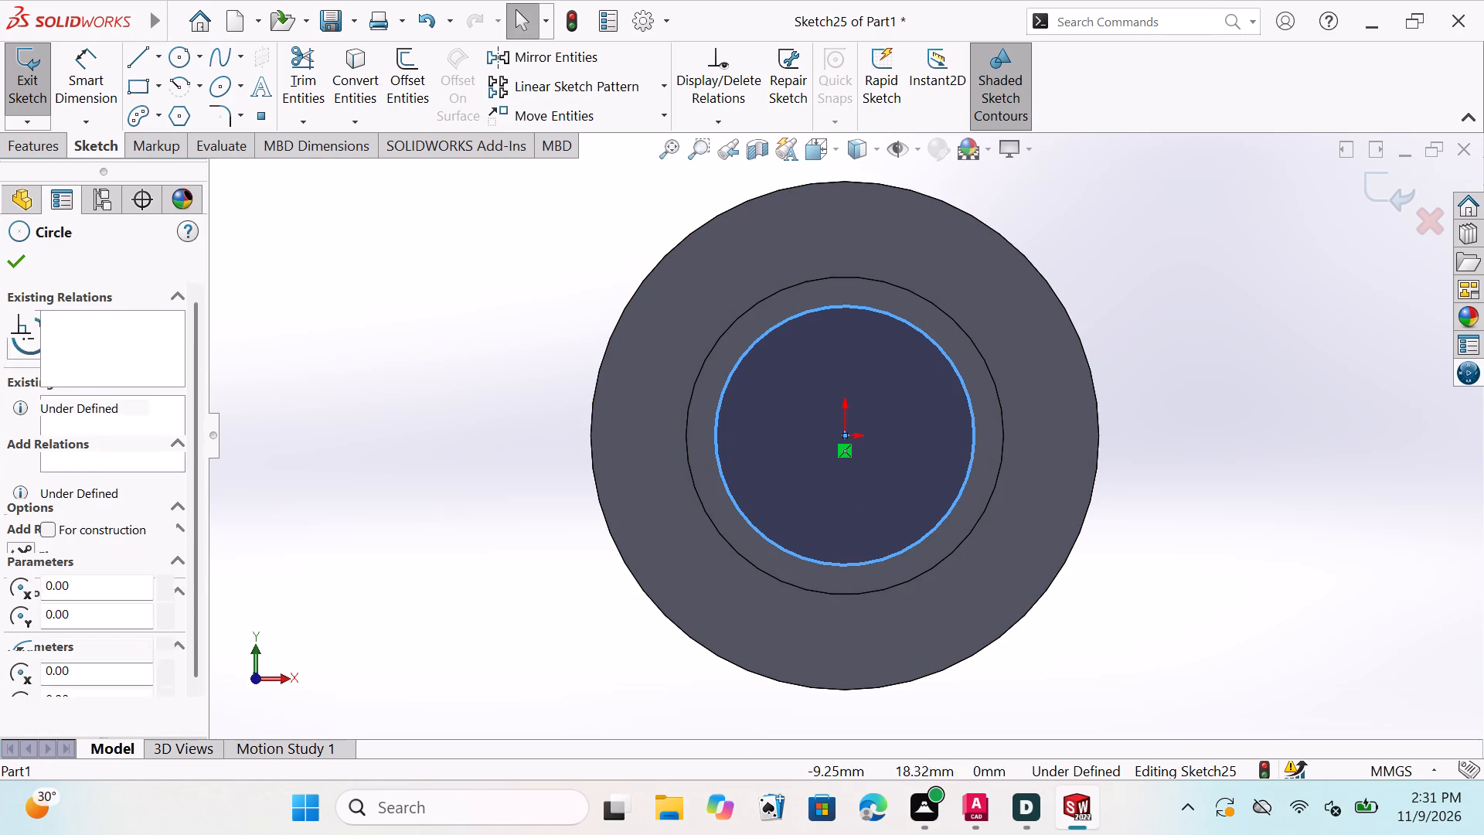
key(Escape)
key(Escape)
key(Escape)
key(Escape)
key(Escape)
key(Escape)
key(Escape)
key(Escape)
key(Escape)
key(Escape)
key(Escape)
key(Escape)
key(Escape)
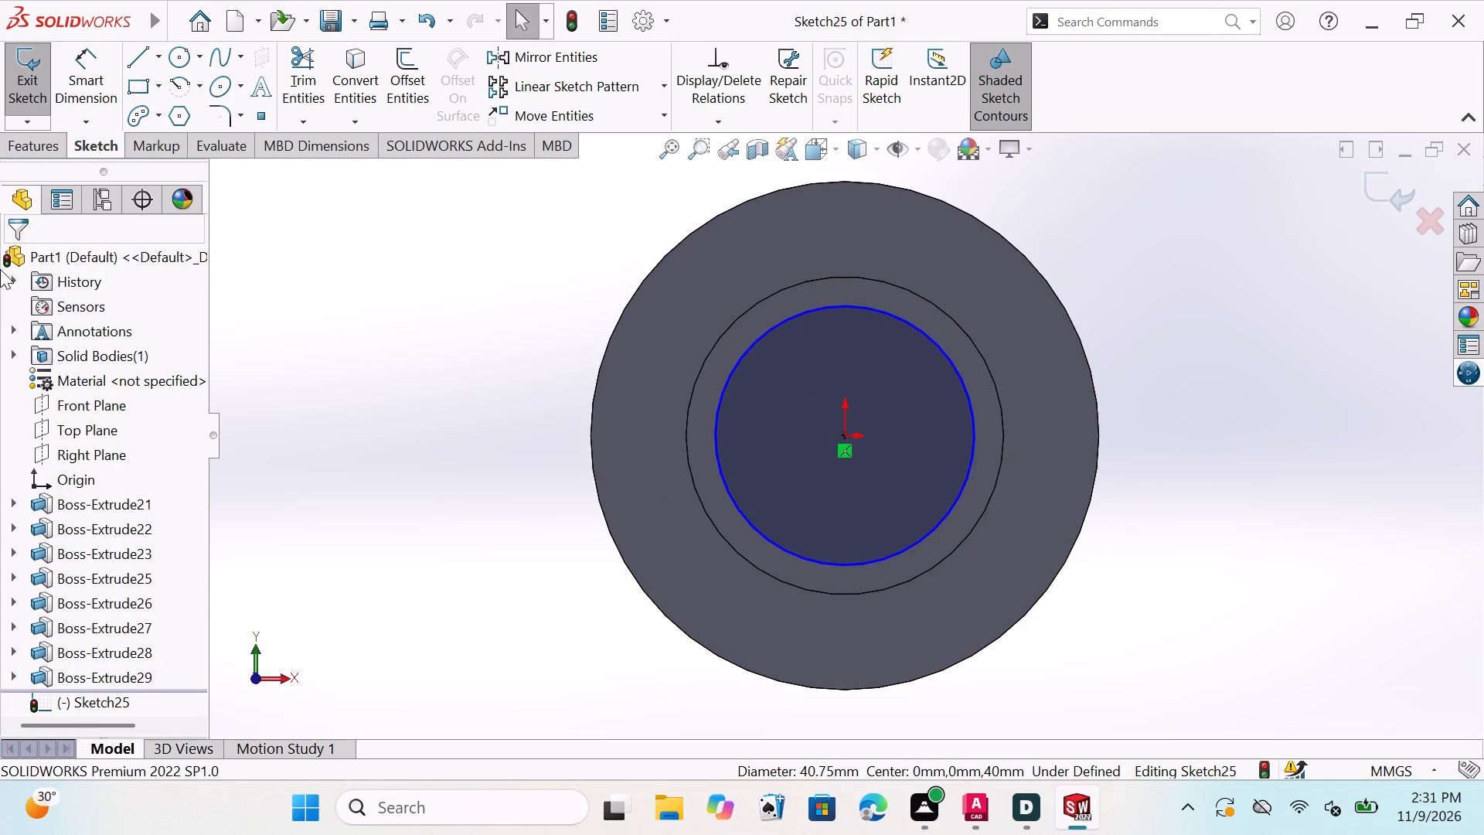
Dimension the new circle's diameter and set it to 40 mm.
click(94, 77)
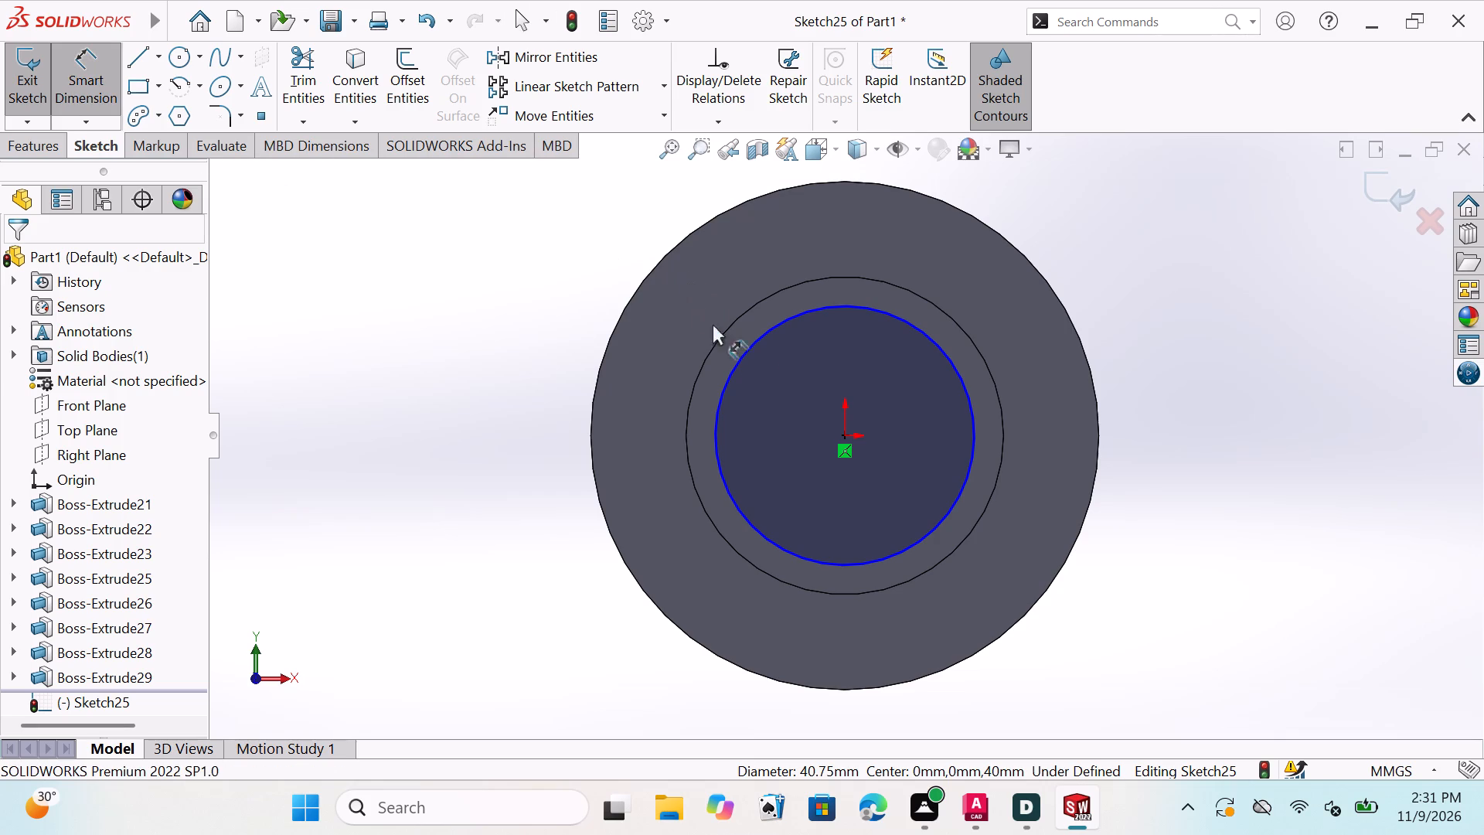
click(752, 345)
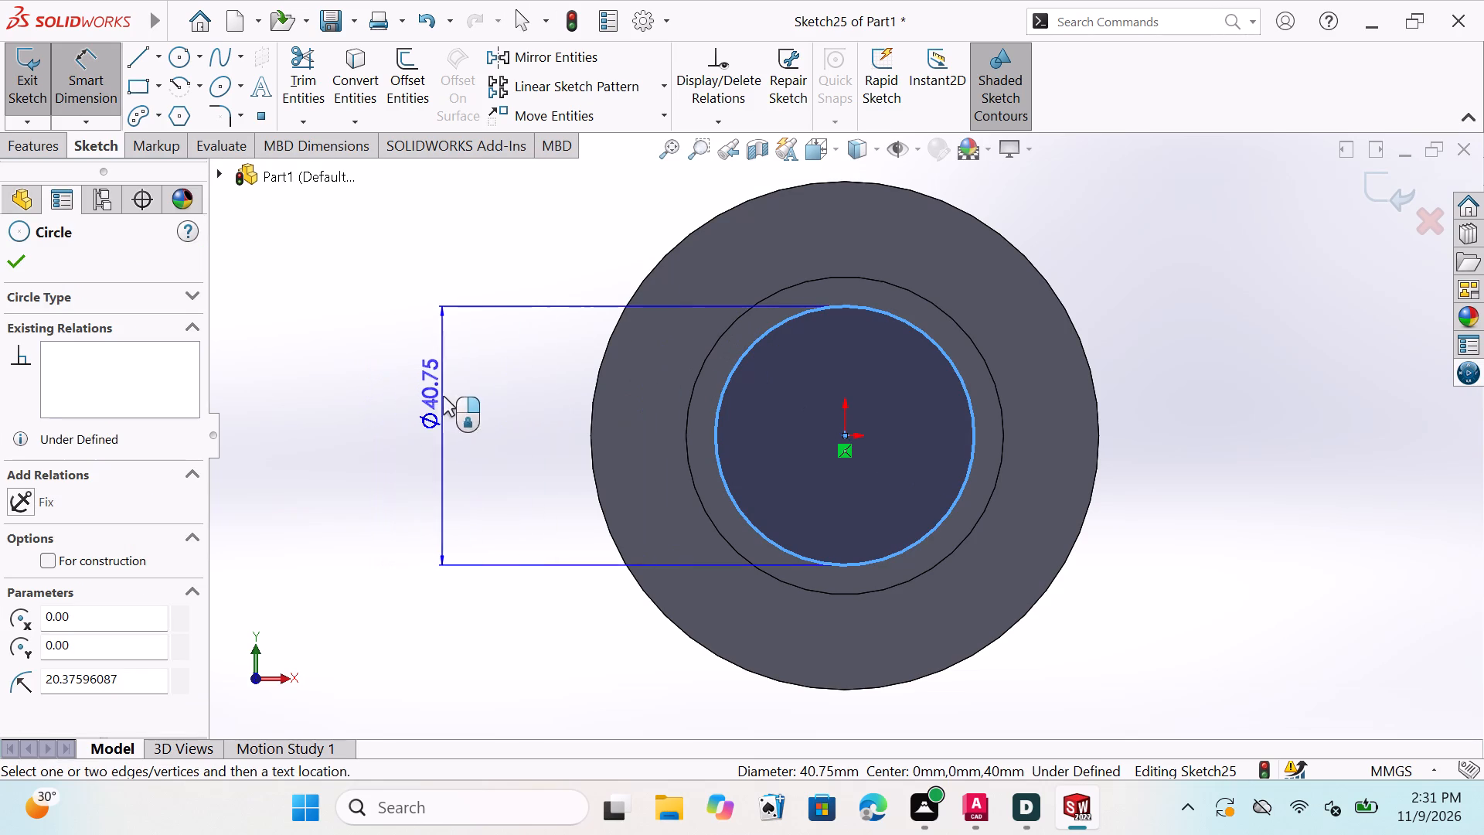
click(499, 398)
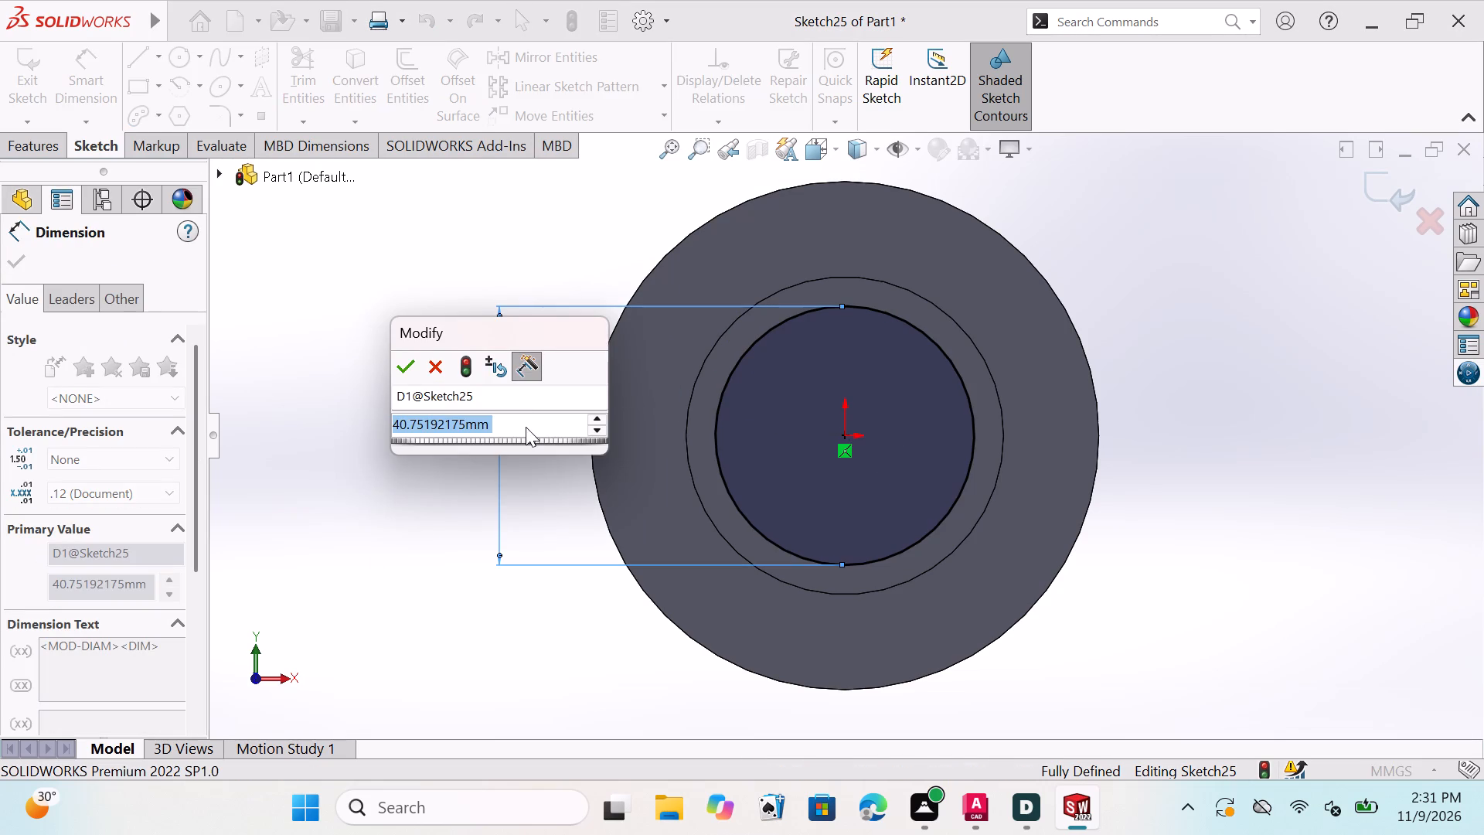
click(526, 429)
key(BackSpace)
key(BackSpace)
key(BackSpace)
key(BackSpace)
key(BackSpace)
key(BackSpace)
key(BackSpace)
key(BackSpace)
key(BackSpace)
key(BackSpace)
key(BackSpace)
key(BackSpace)
key(BackSpace)
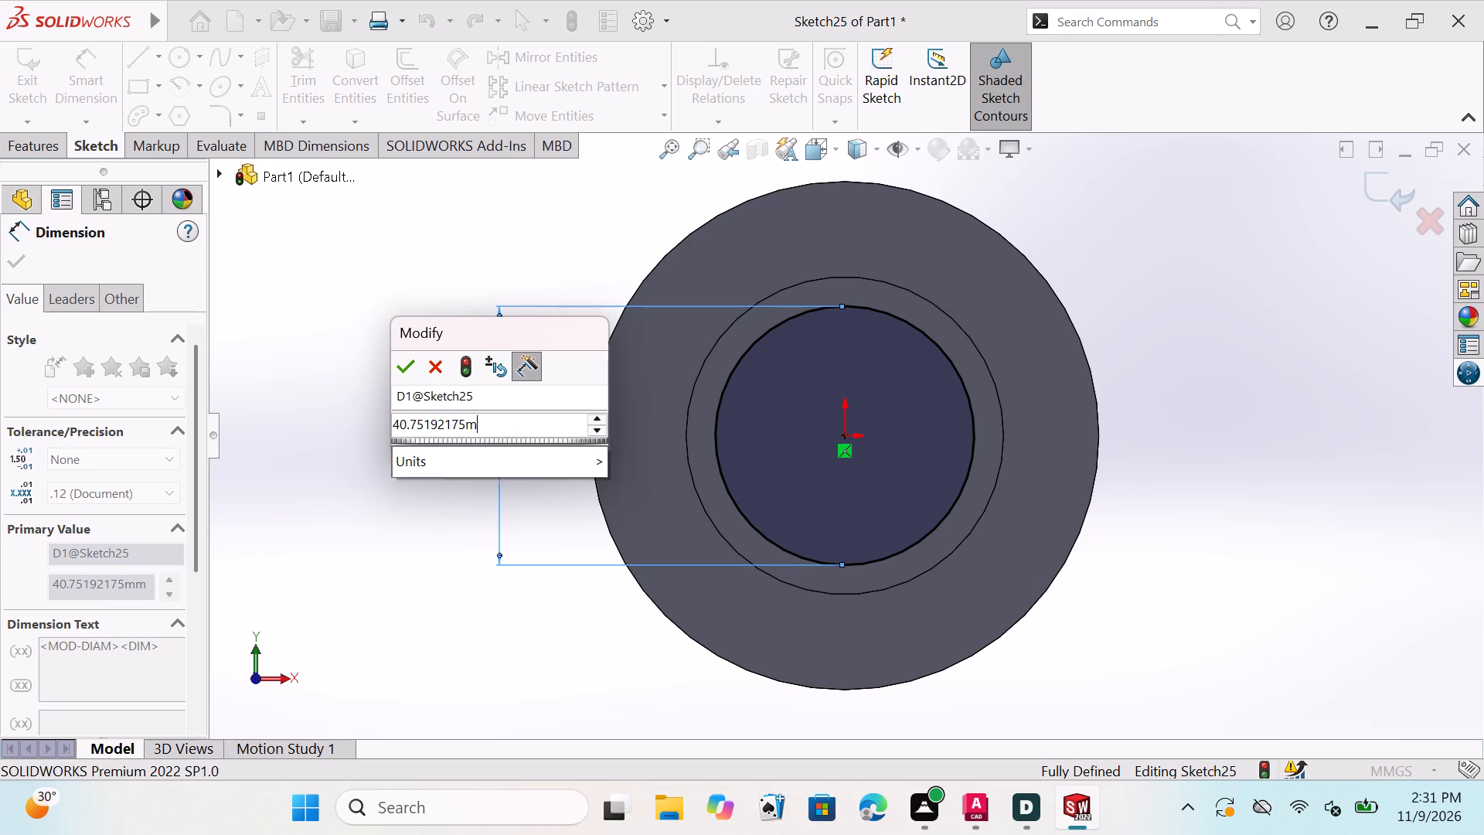
click(397, 356)
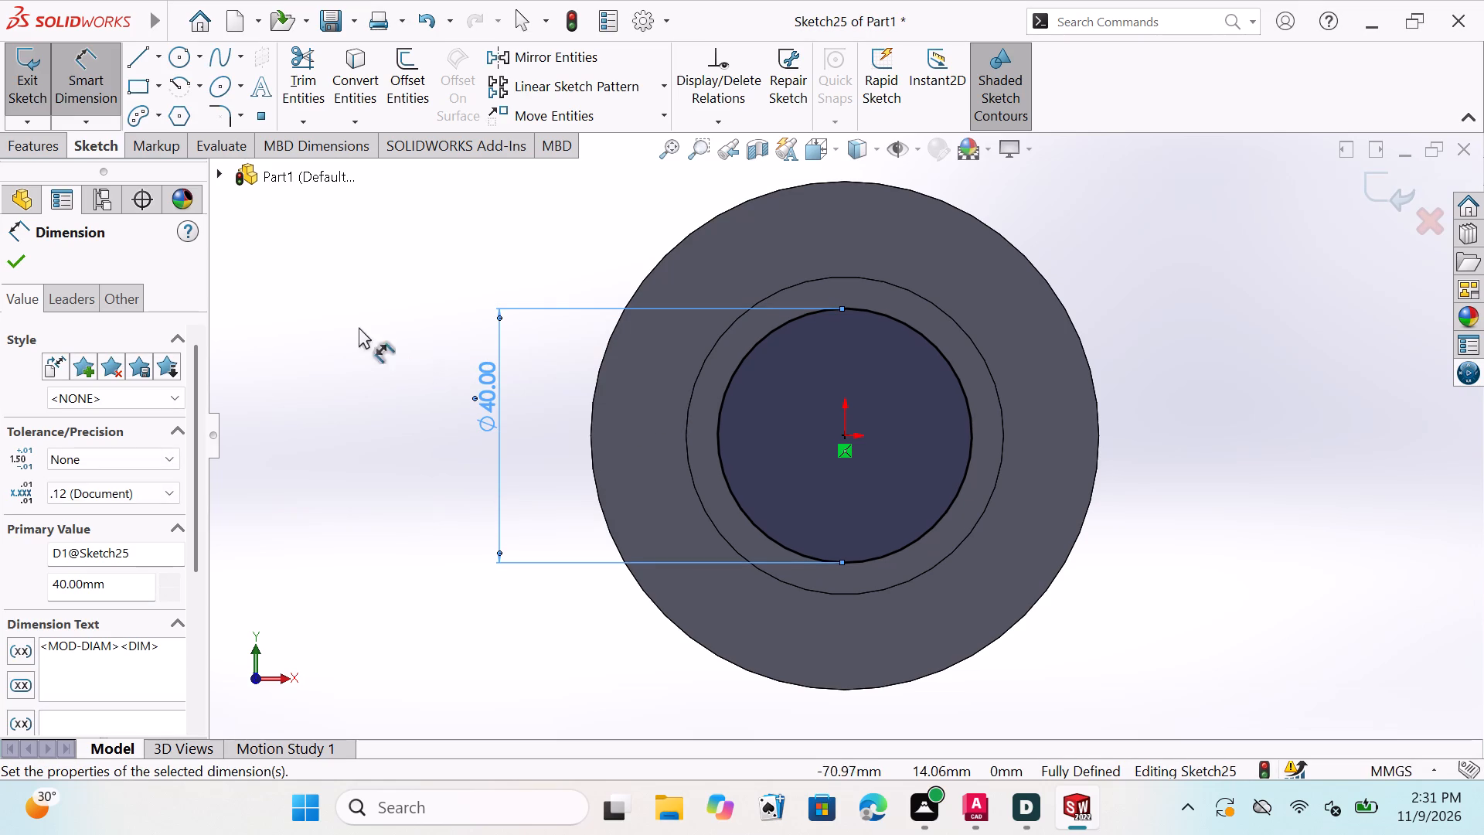
click(13, 264)
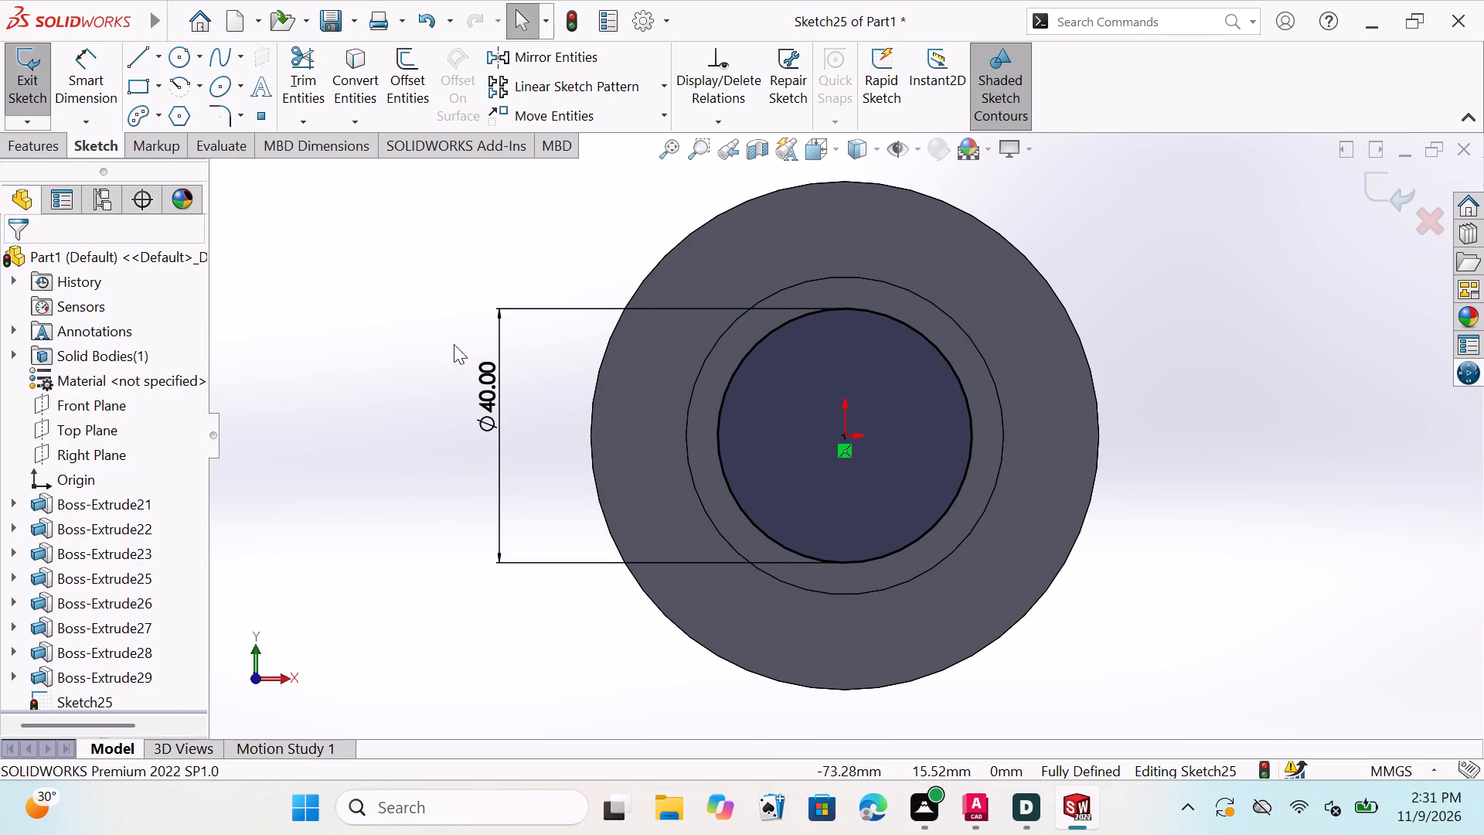
key(Escape)
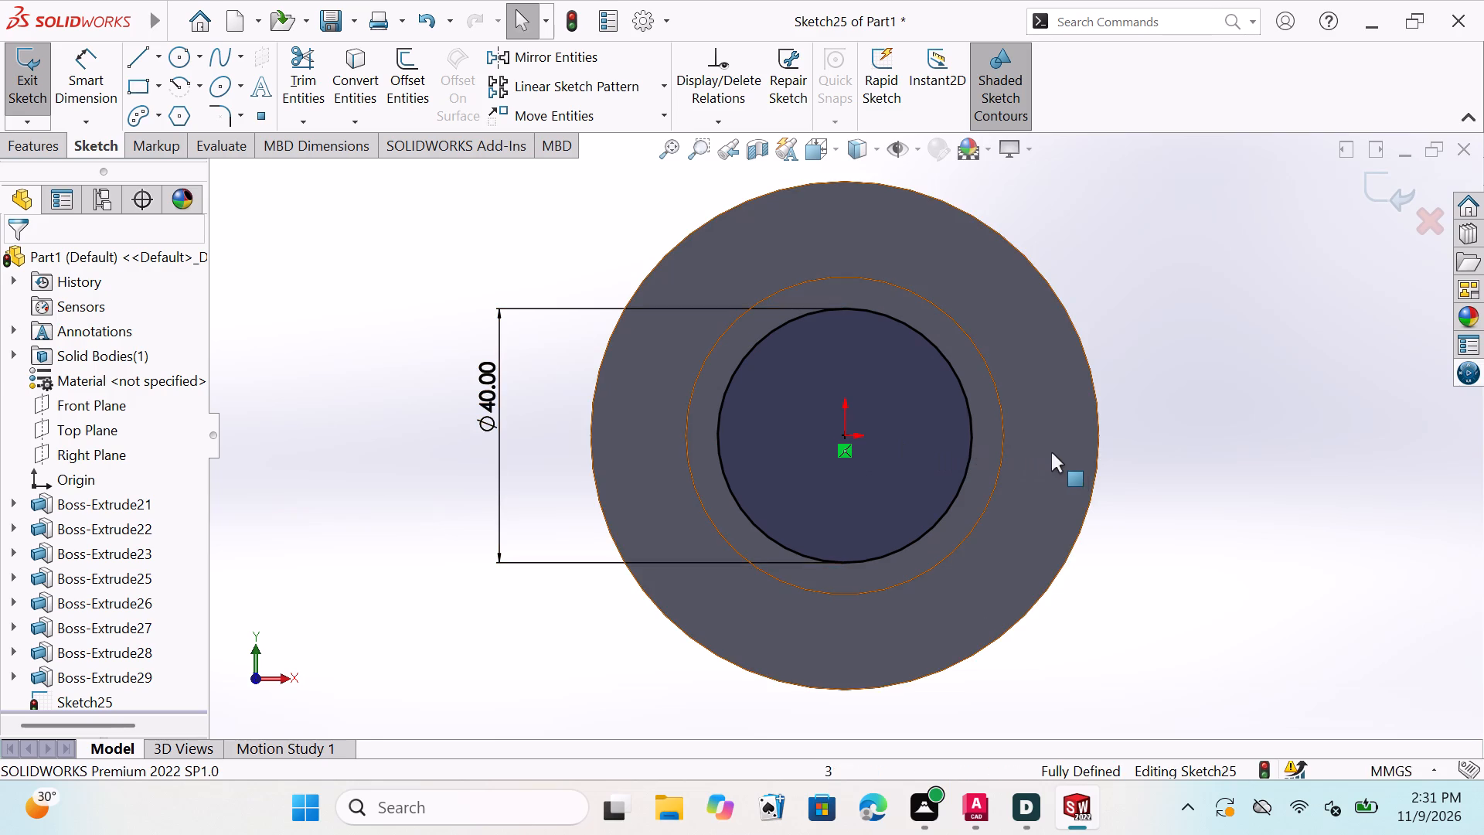
key(Escape)
Cut-extrude the 40 mm circle as a blind bore 40 mm deep into the front boss.
middle_drag(1166, 470, 1068, 533)
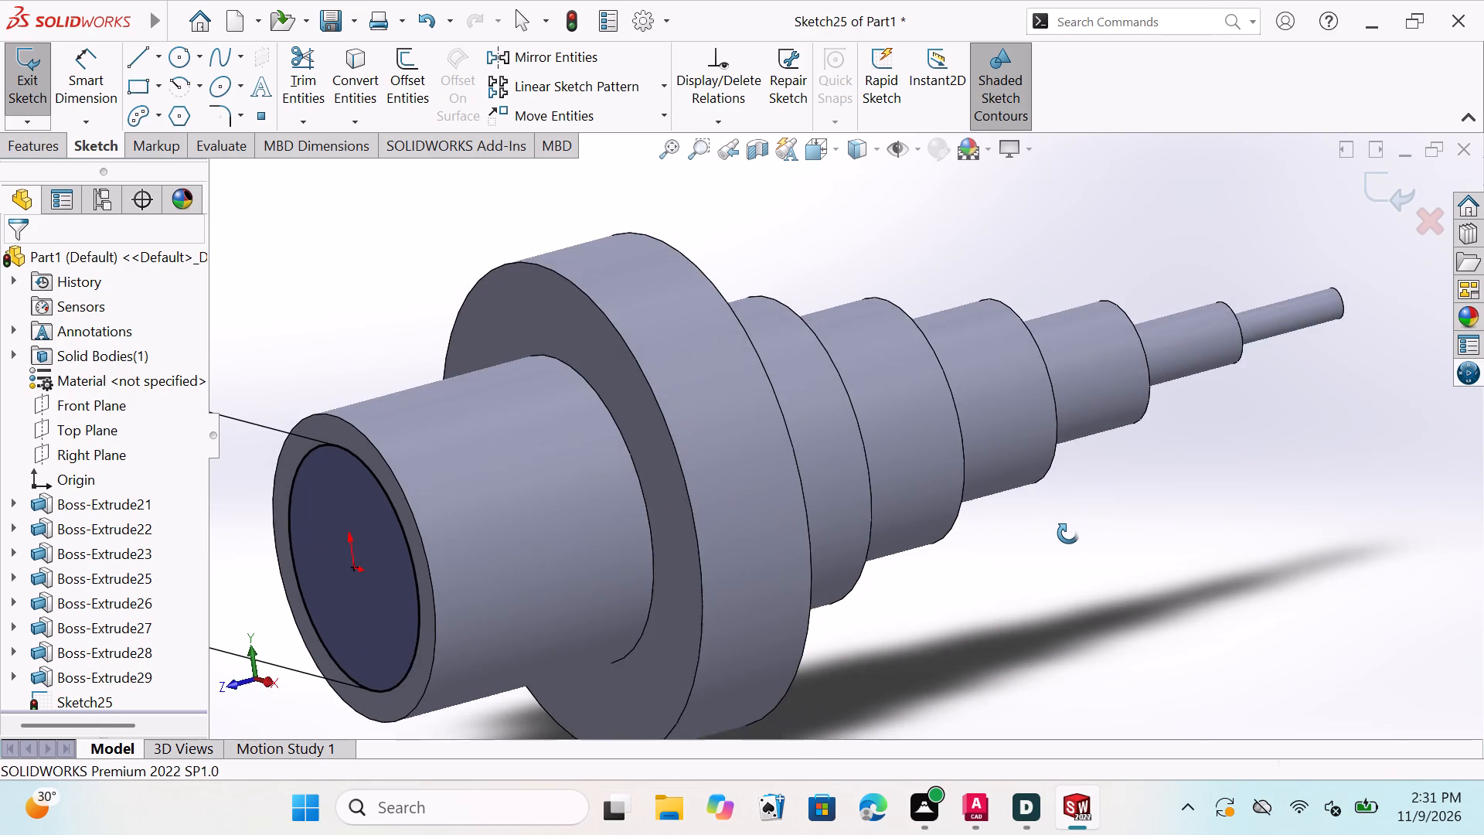
middle_drag(1068, 533, 1087, 484)
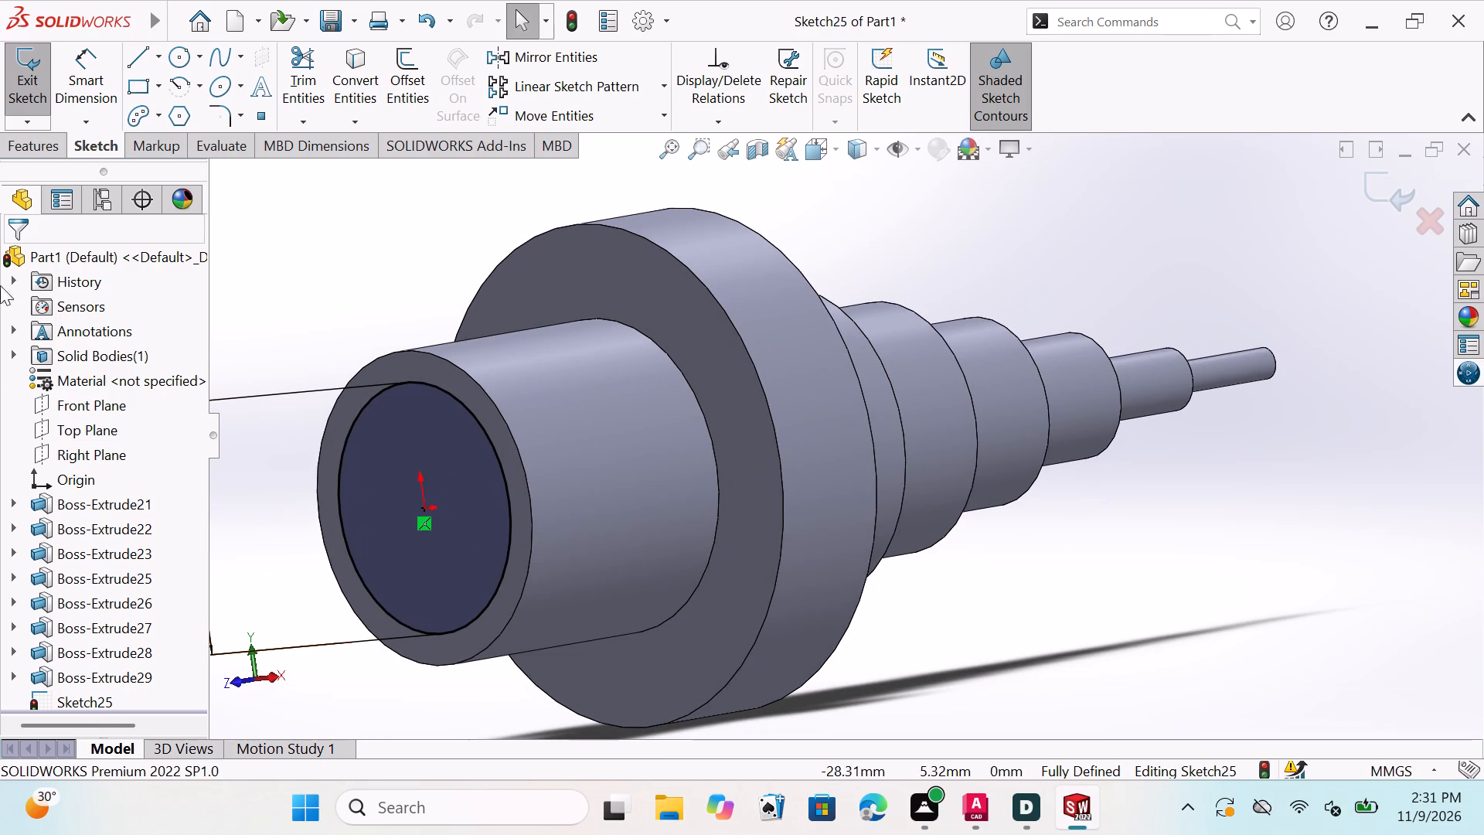
click(45, 141)
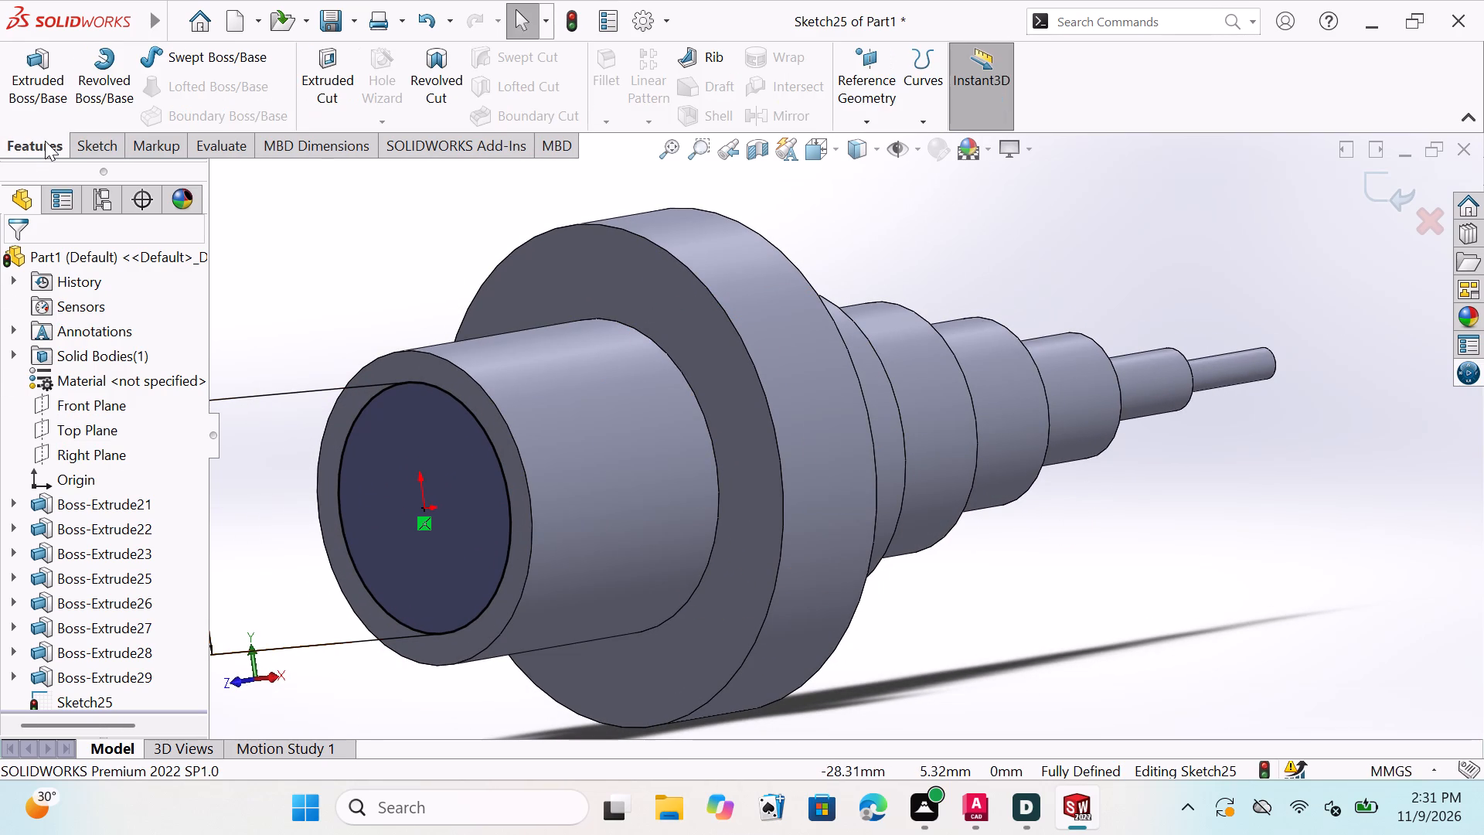
click(329, 71)
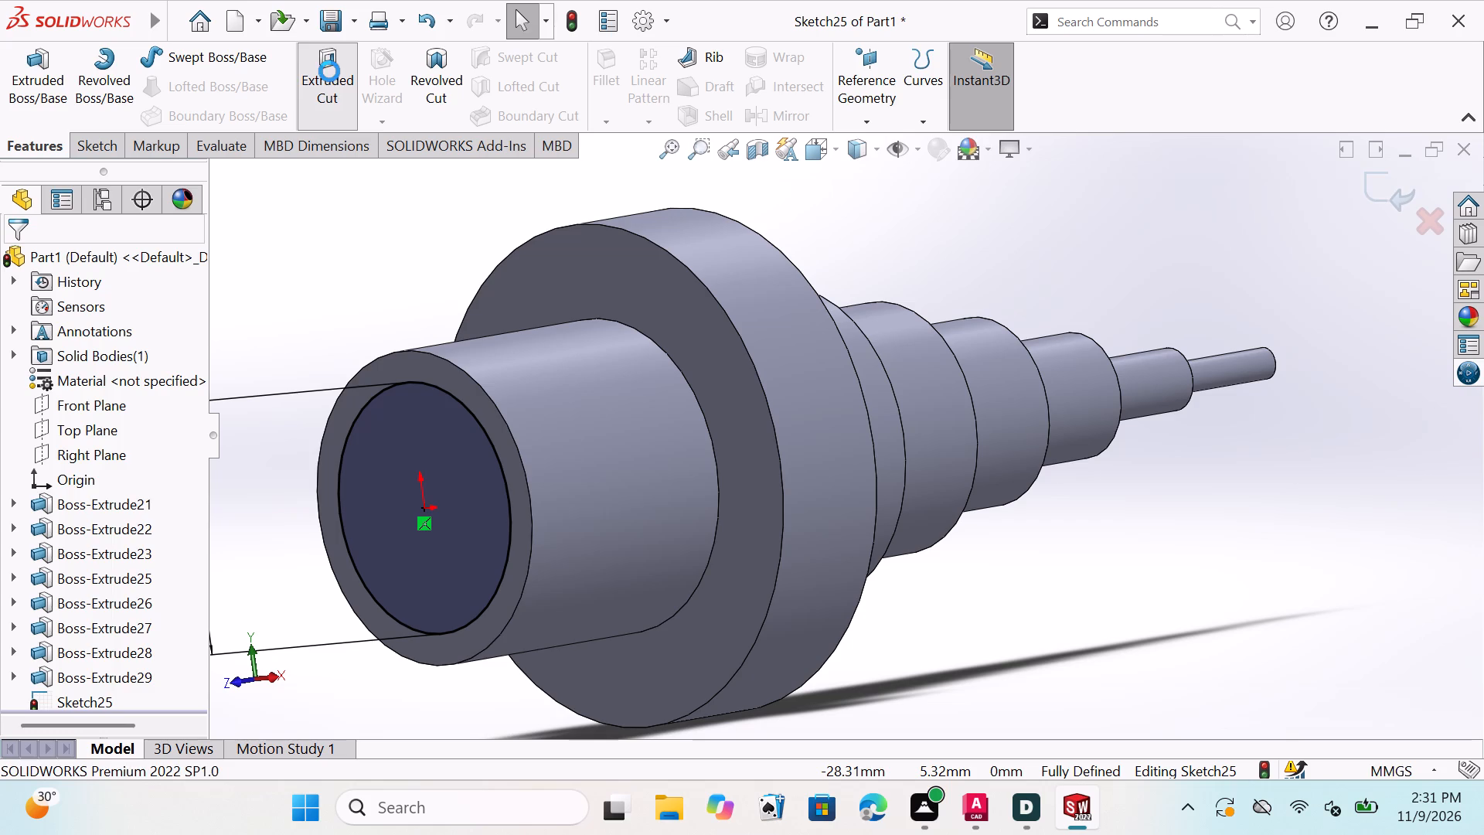
click(420, 451)
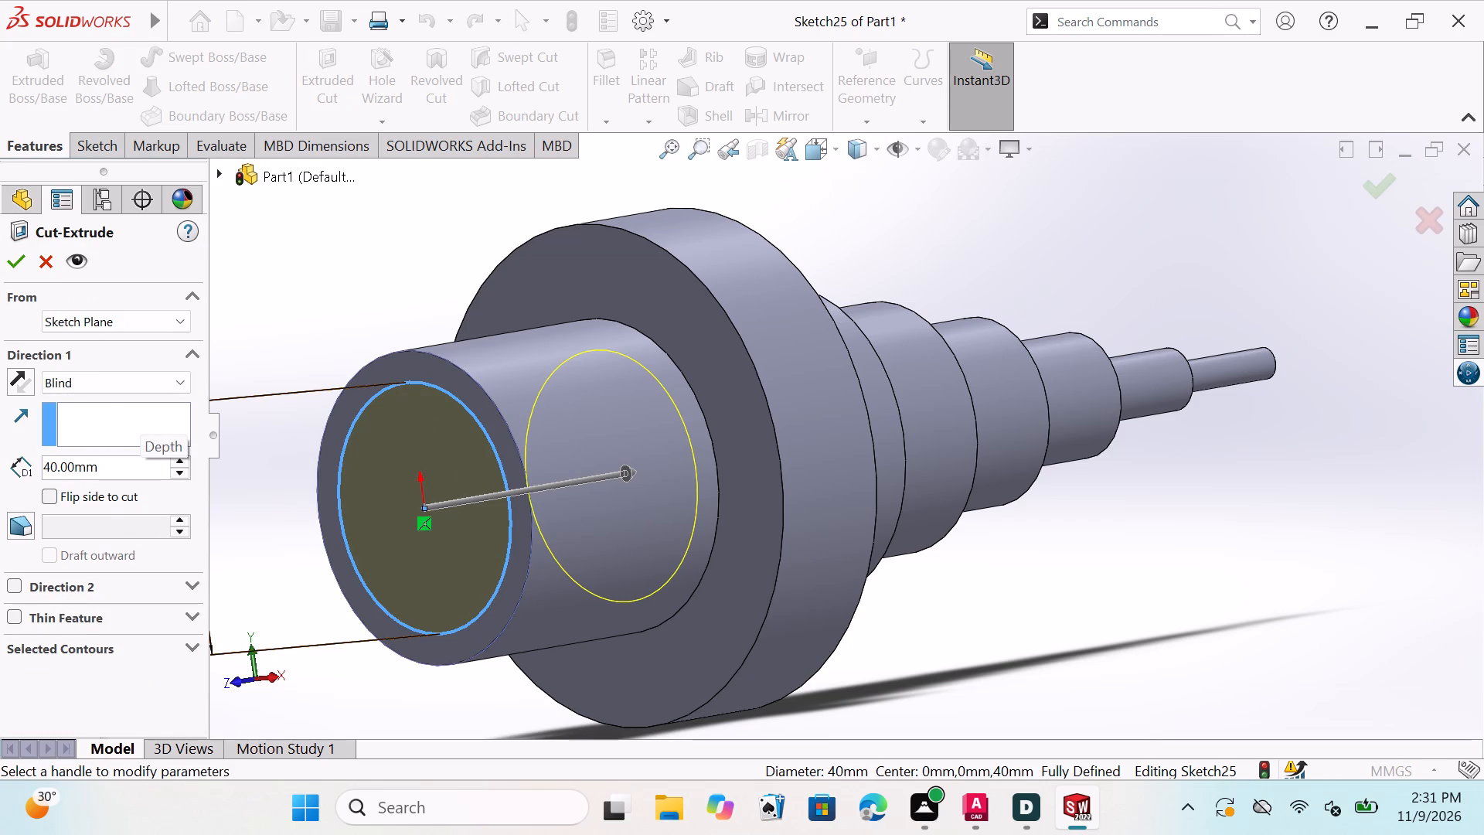
click(12, 257)
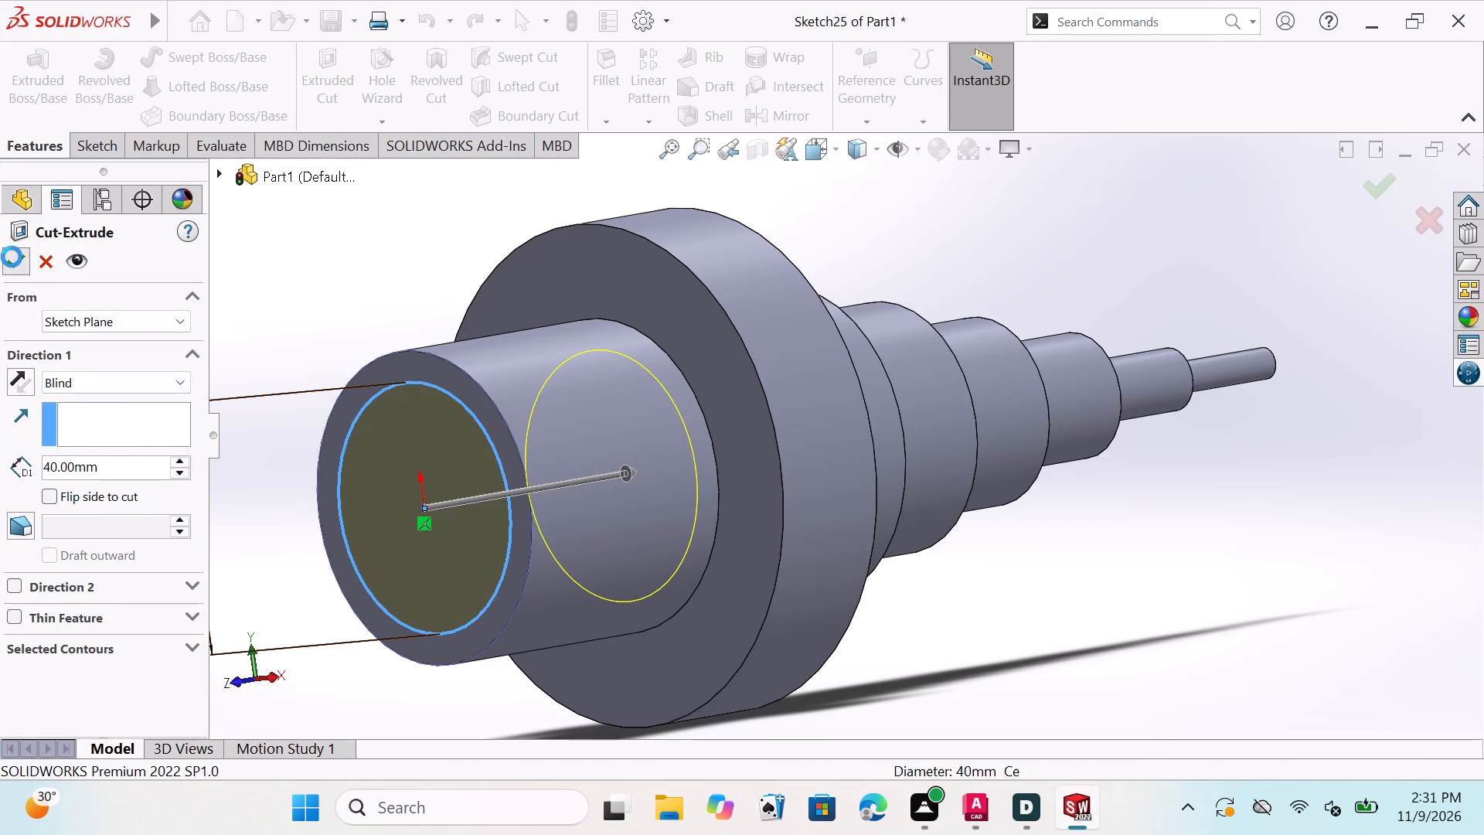
middle_drag(962, 518, 954, 565)
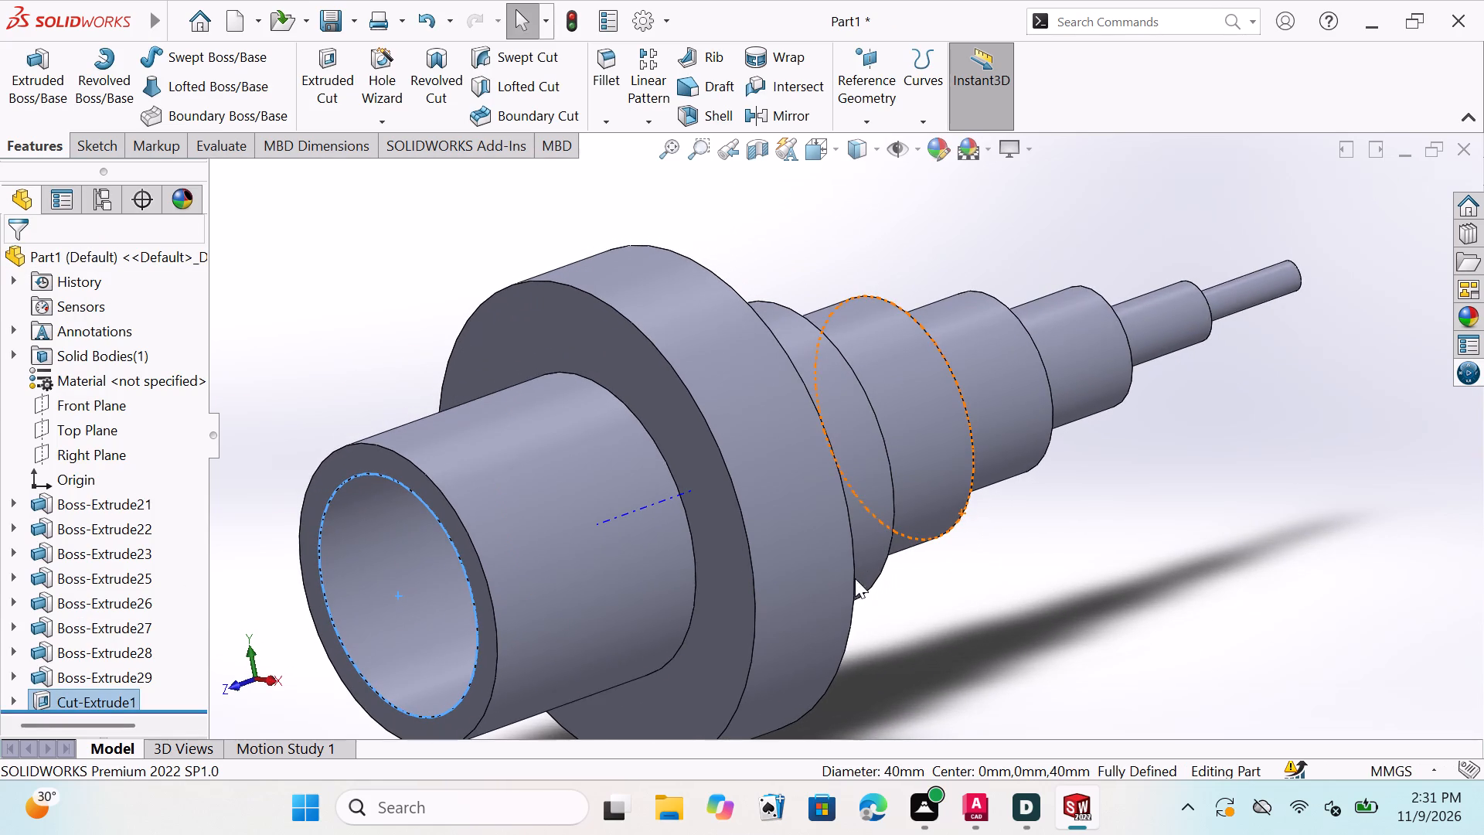
key(Escape)
key(Escape)
key(Escape)
key(Escape)
key(Escape)
key(Escape)
key(Escape)
key(Escape)
key(Escape)
key(Escape)
key(Escape)
key(Escape)
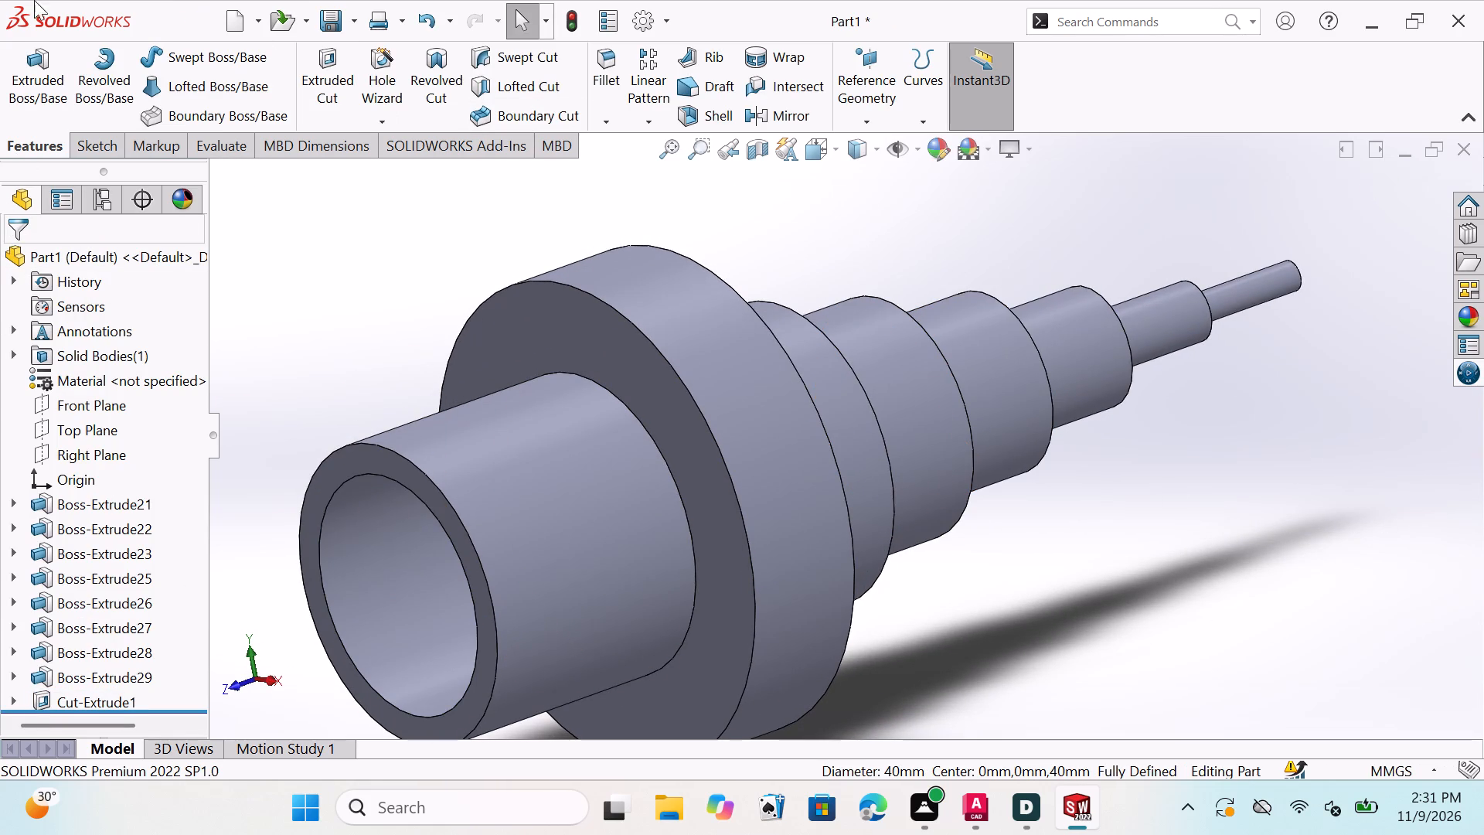
Examine the bored front boss and the stepped rear side of the part from different angles.
click(105, 141)
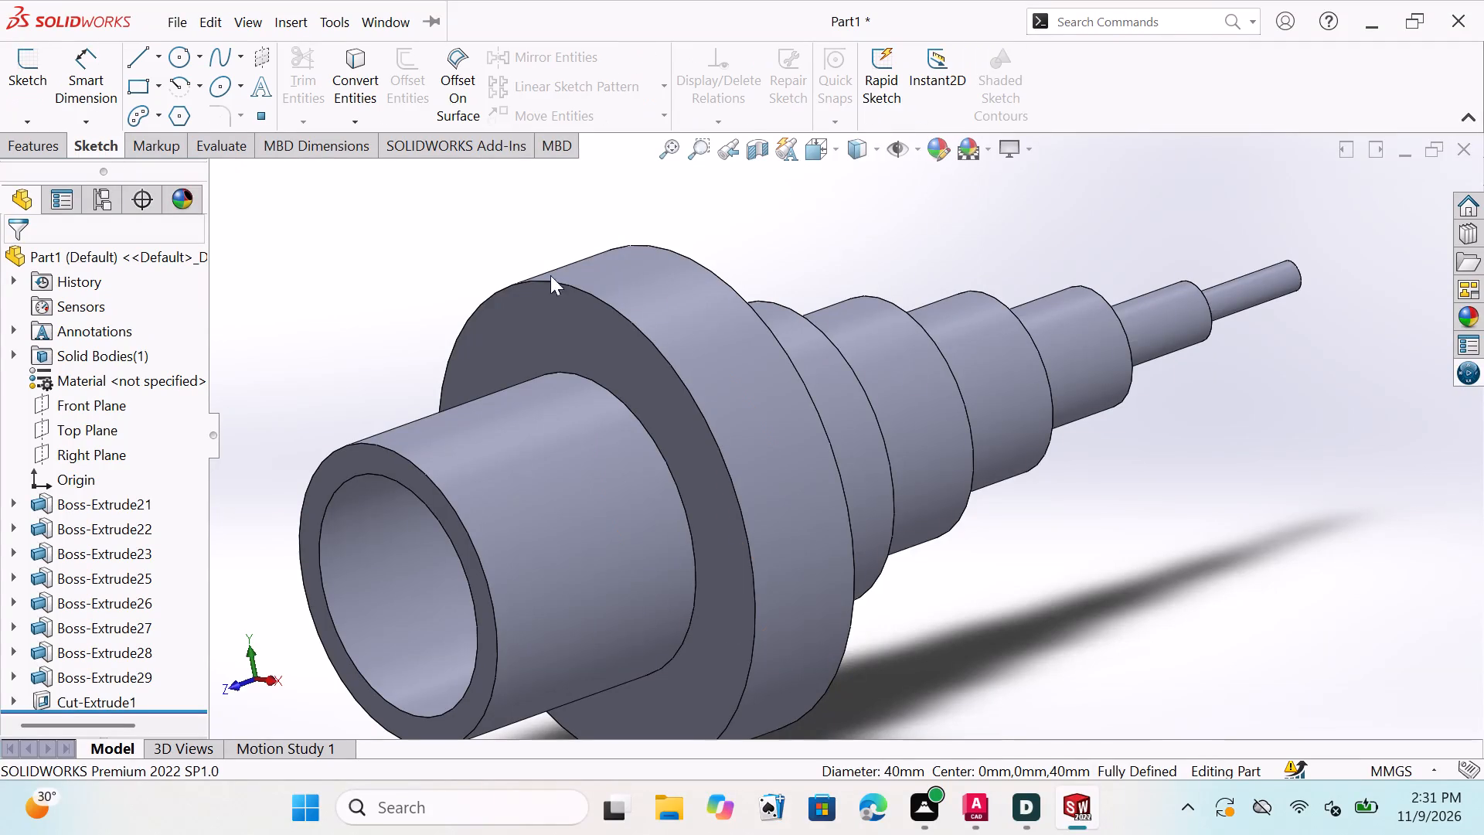
scroll(928, 430, down, 1)
scroll(927, 503, up, 4)
scroll(1040, 592, up, 1)
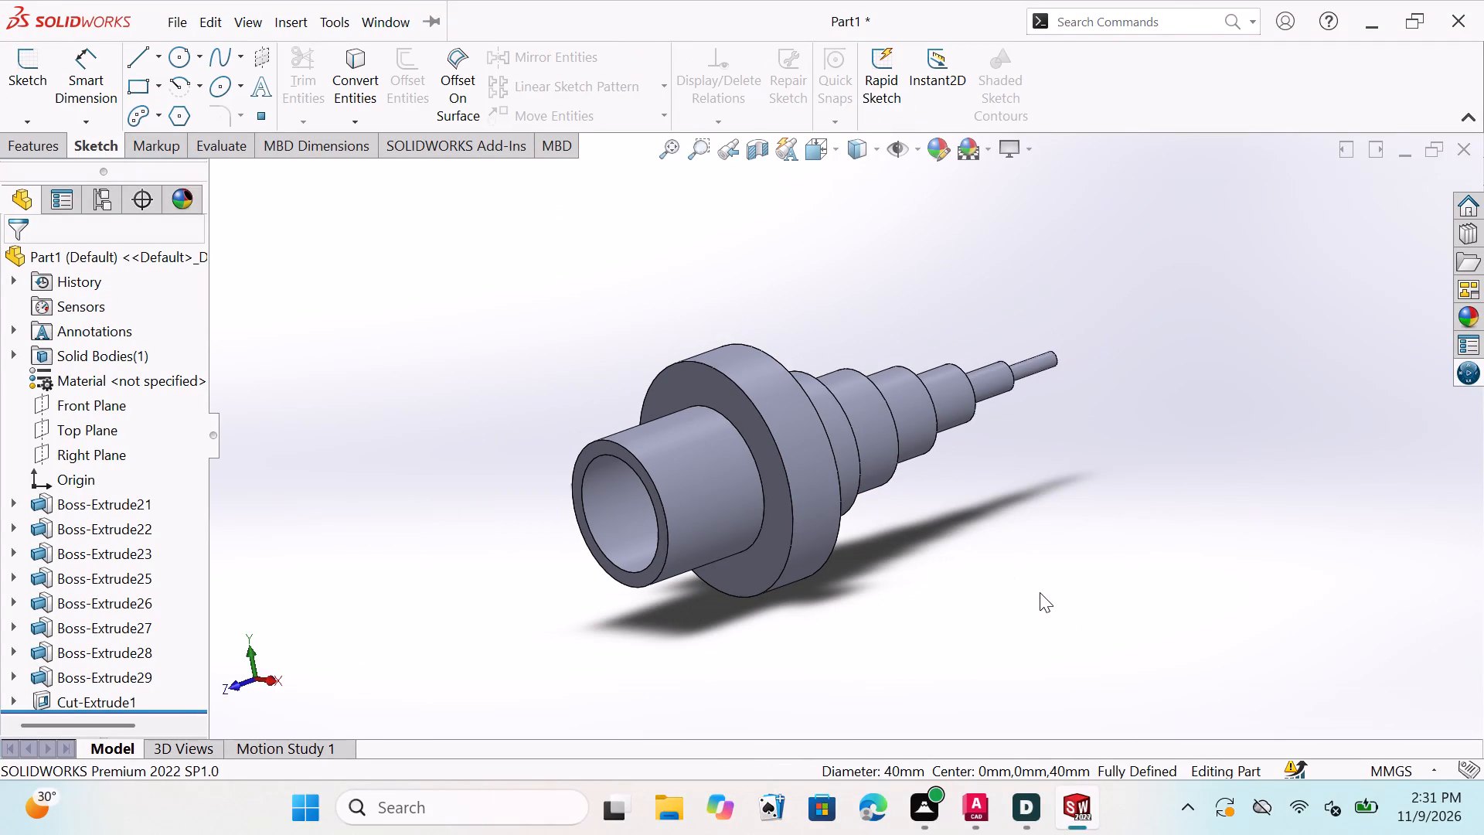
middle_click(1040, 591)
key(Escape)
key(Escape)
key(Escape)
key(Escape)
key(Escape)
key(Escape)
key(Escape)
key(Escape)
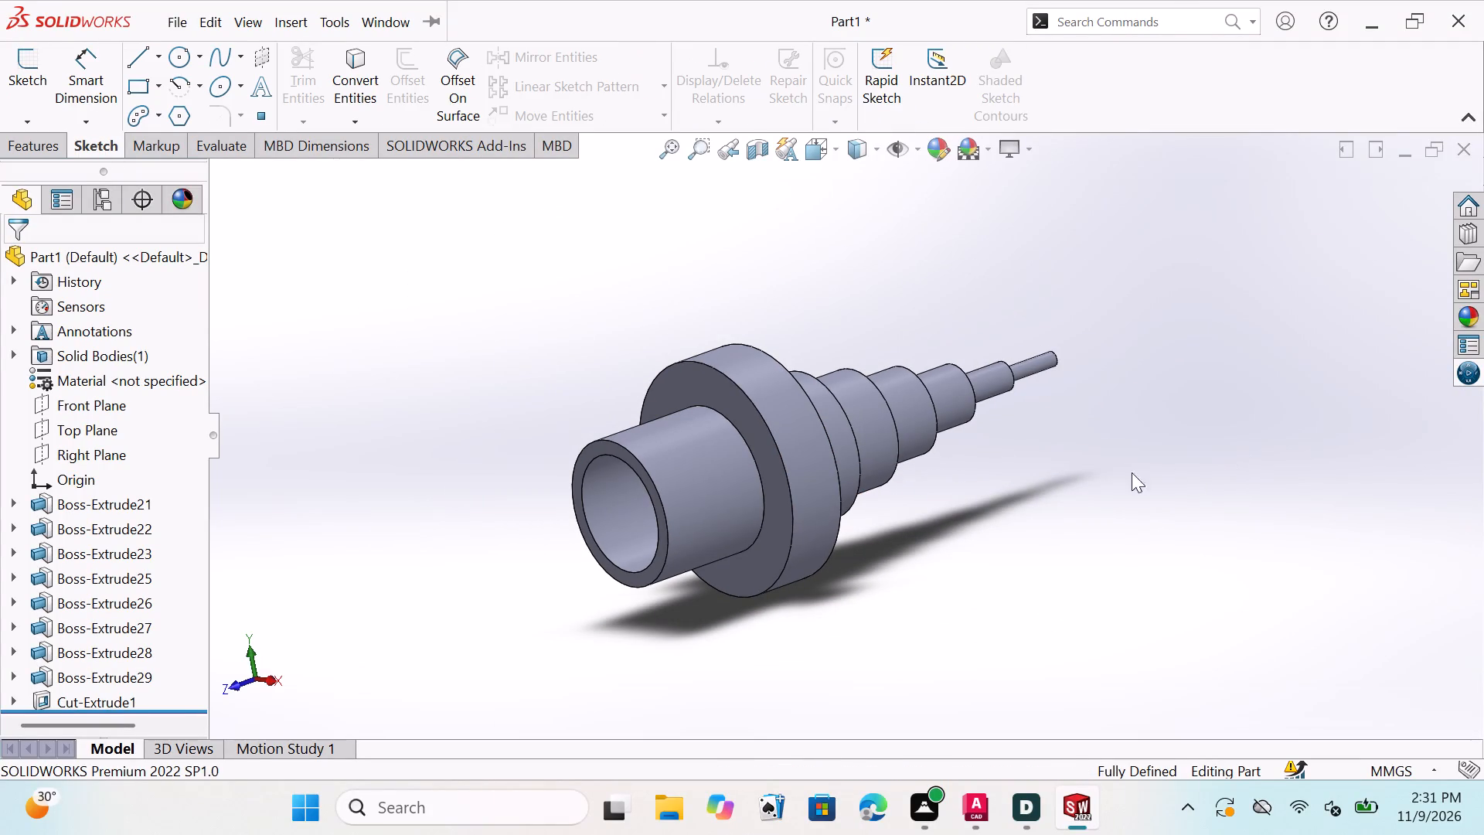
middle_drag(1054, 492, 1045, 415)
middle_drag(1028, 495, 1030, 465)
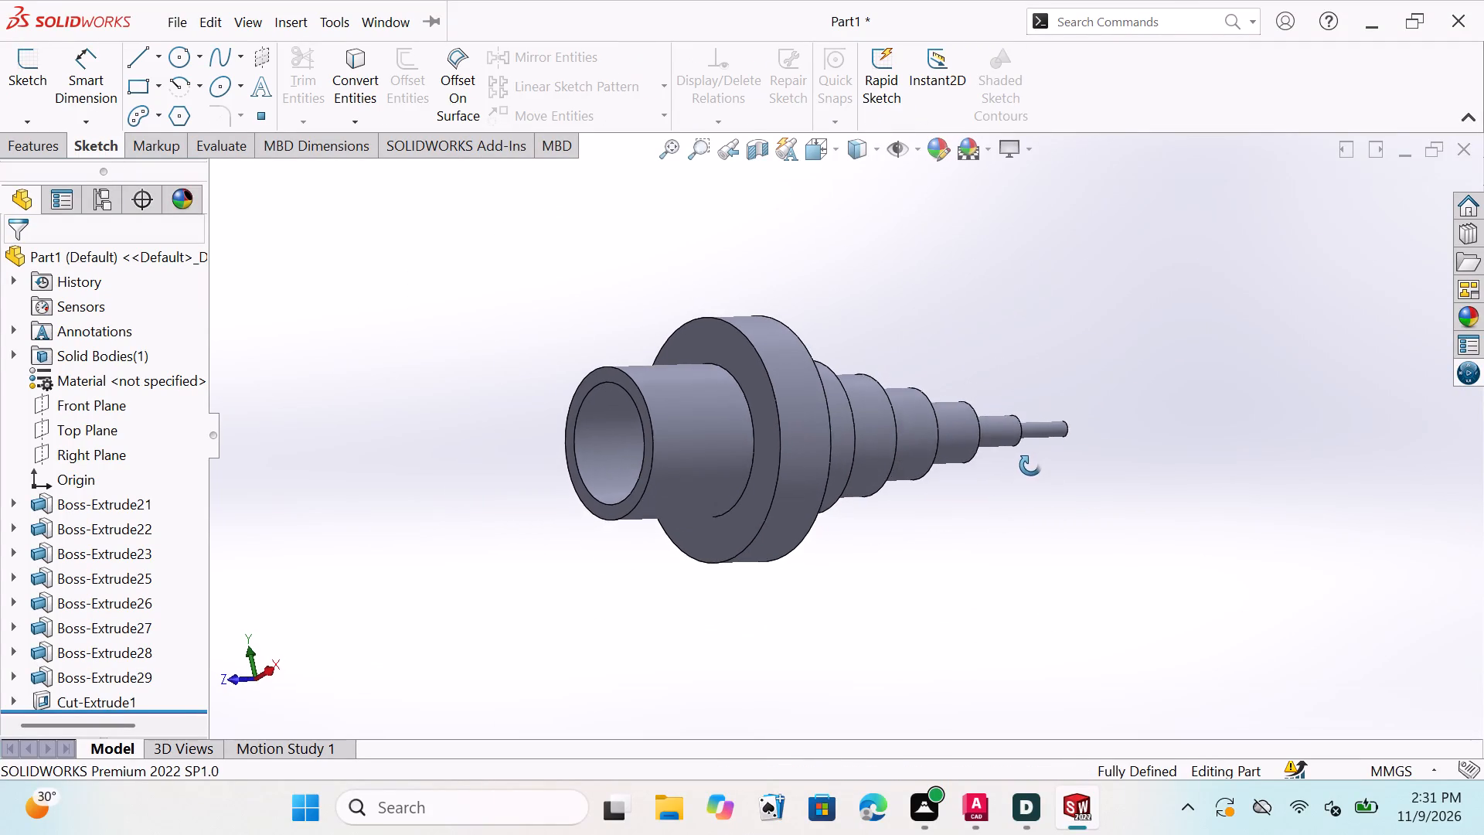
middle_drag(1030, 465, 1034, 462)
key(Escape)
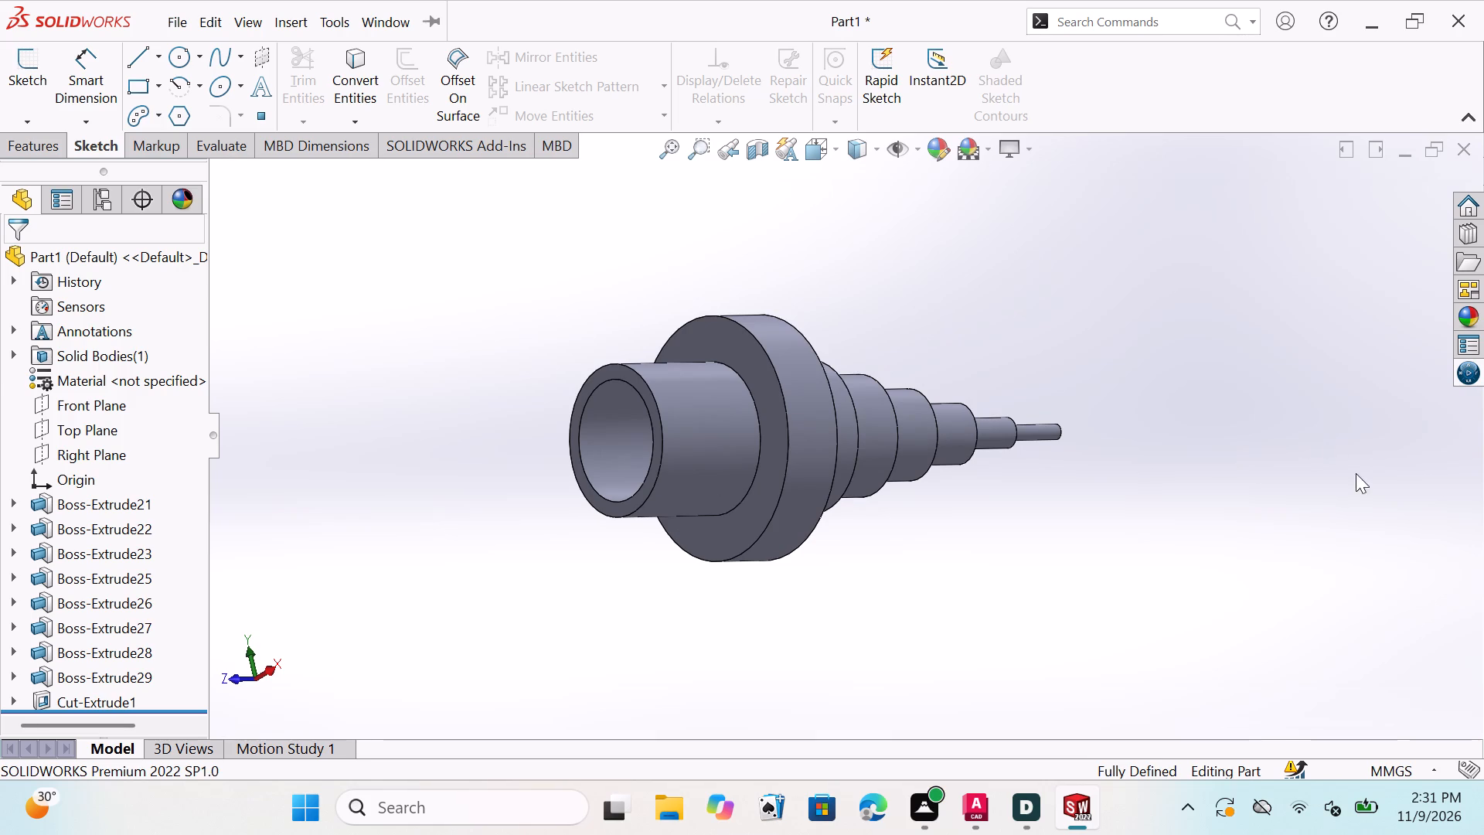
Examine the finished part from all around, checking the front bore, the large disc and the tapering rear bosses.
middle_drag(925, 560, 949, 550)
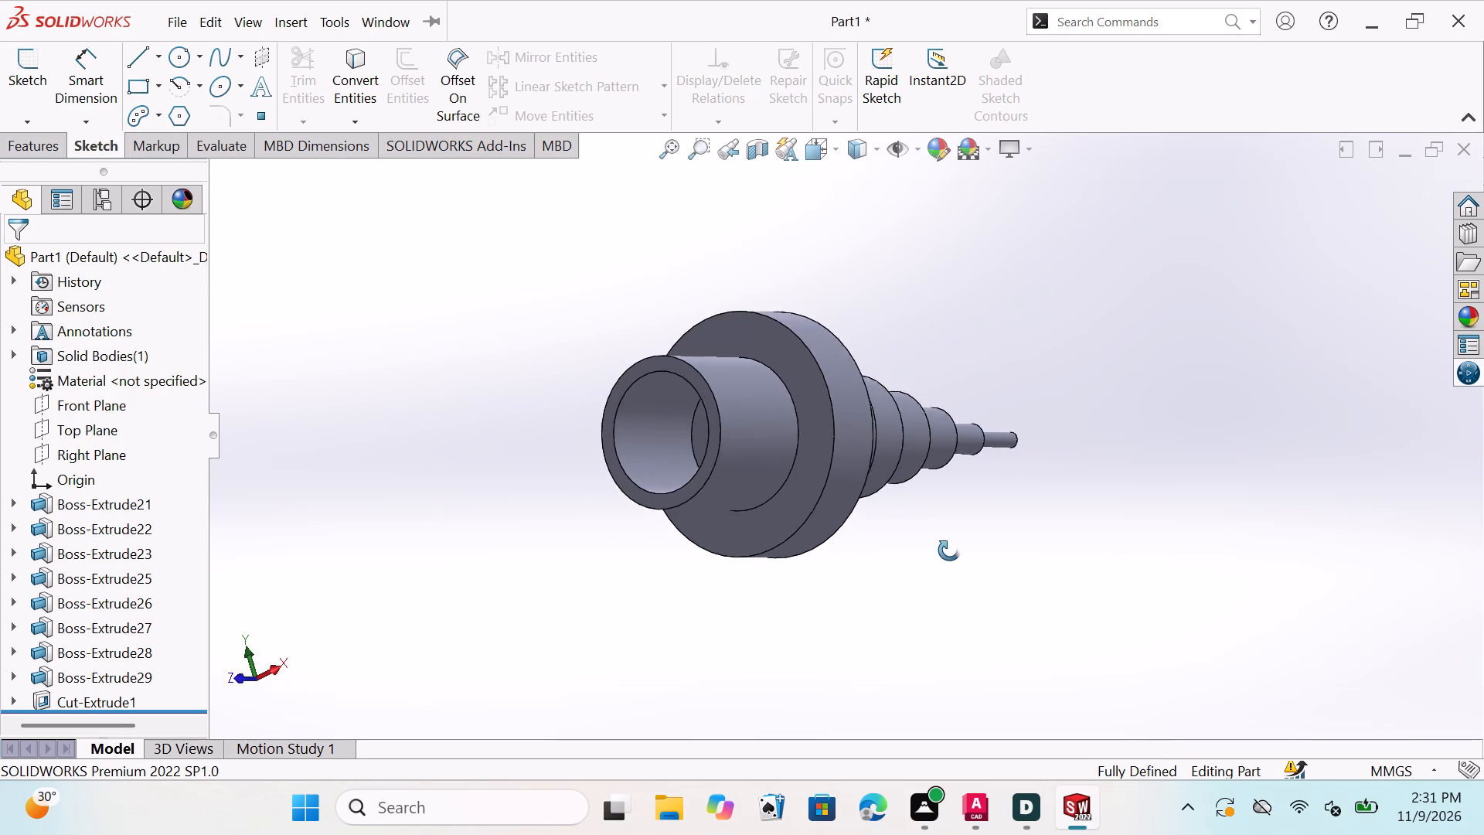
middle_drag(949, 550, 895, 626)
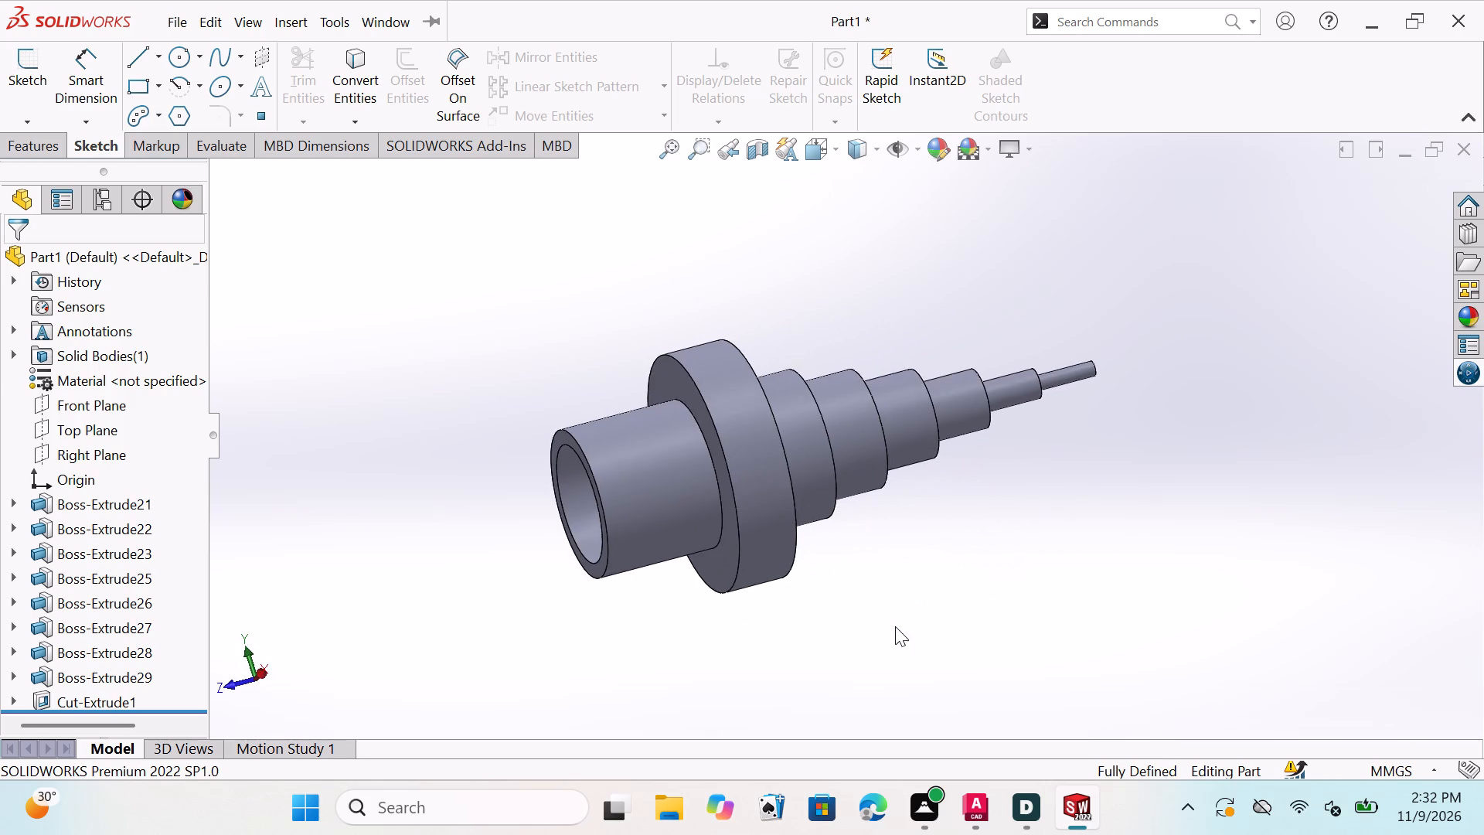
middle_drag(898, 626, 930, 664)
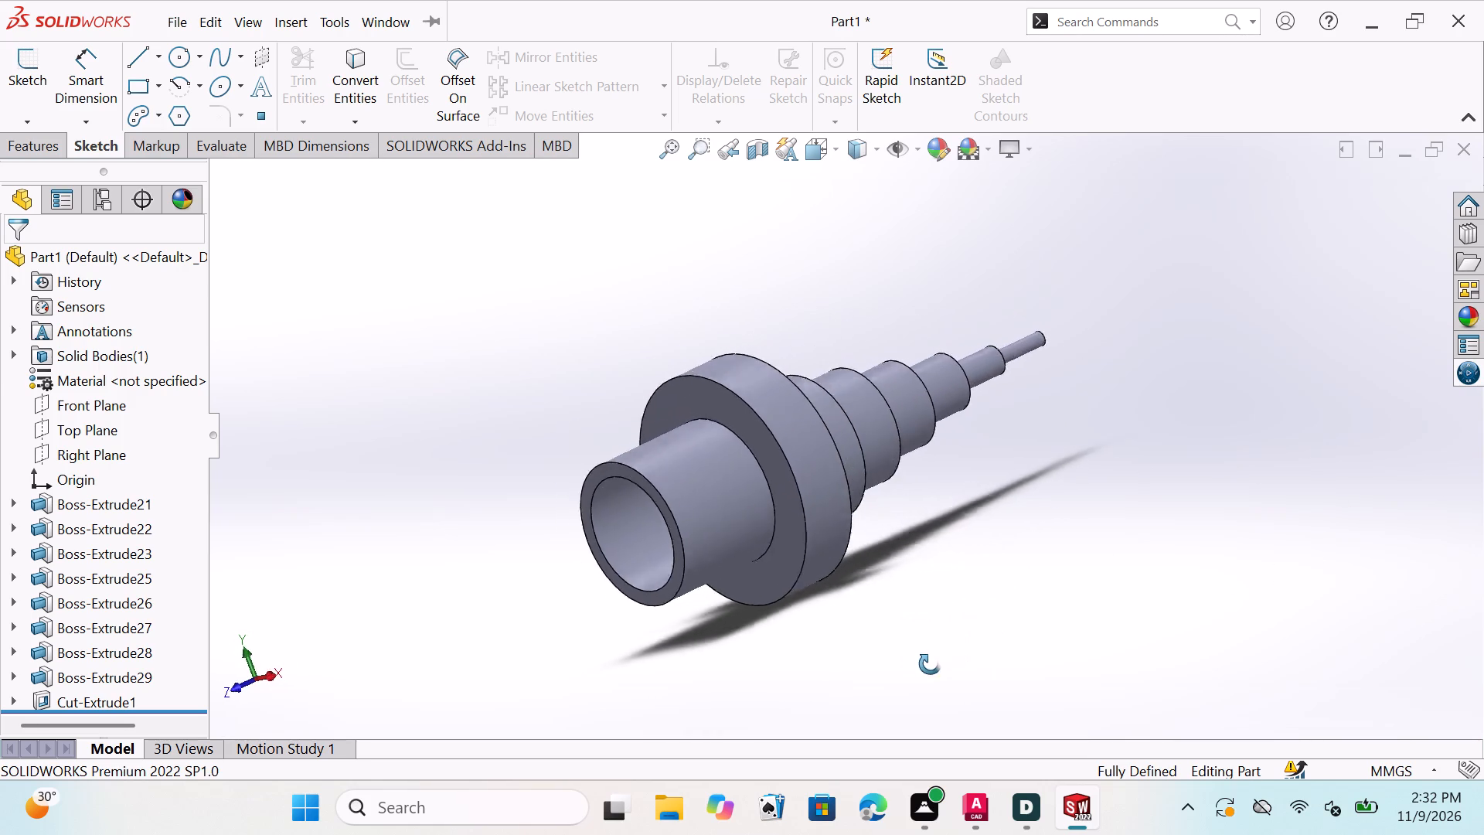
middle_drag(930, 664, 999, 630)
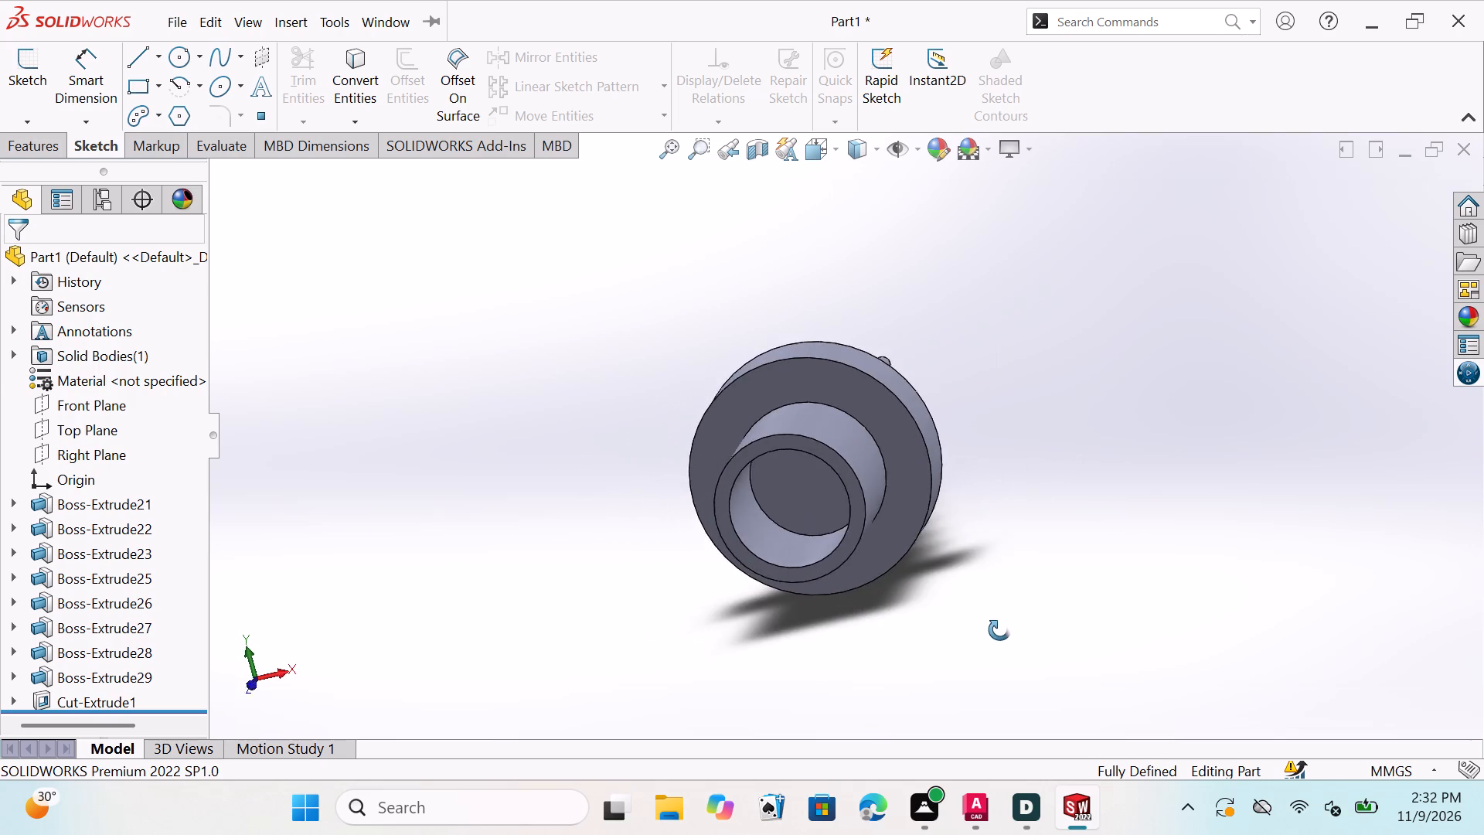
middle_drag(999, 630, 1021, 617)
middle_drag(1053, 590, 939, 353)
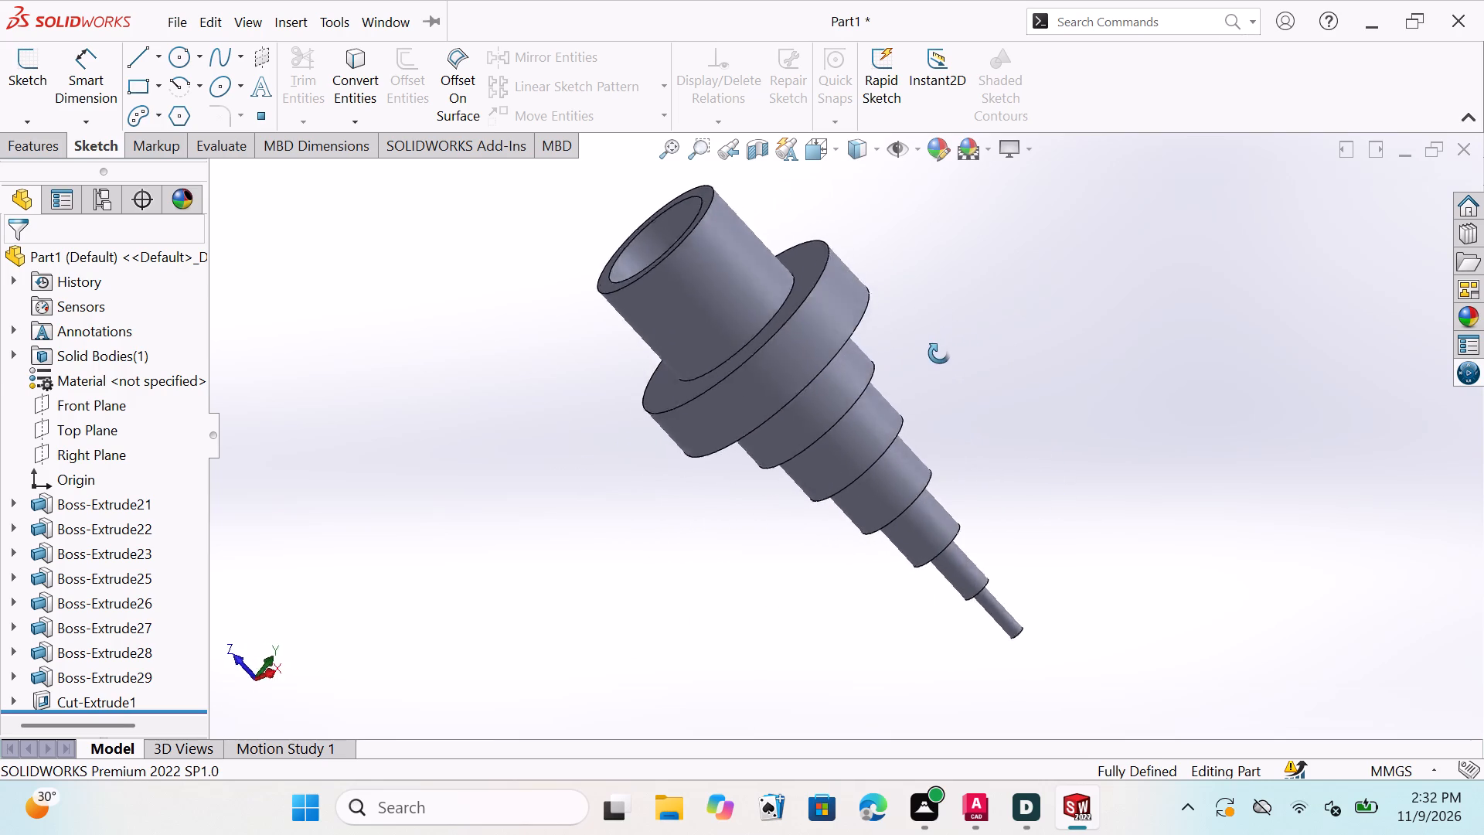
middle_drag(939, 353, 718, 482)
middle_drag(715, 523, 1040, 594)
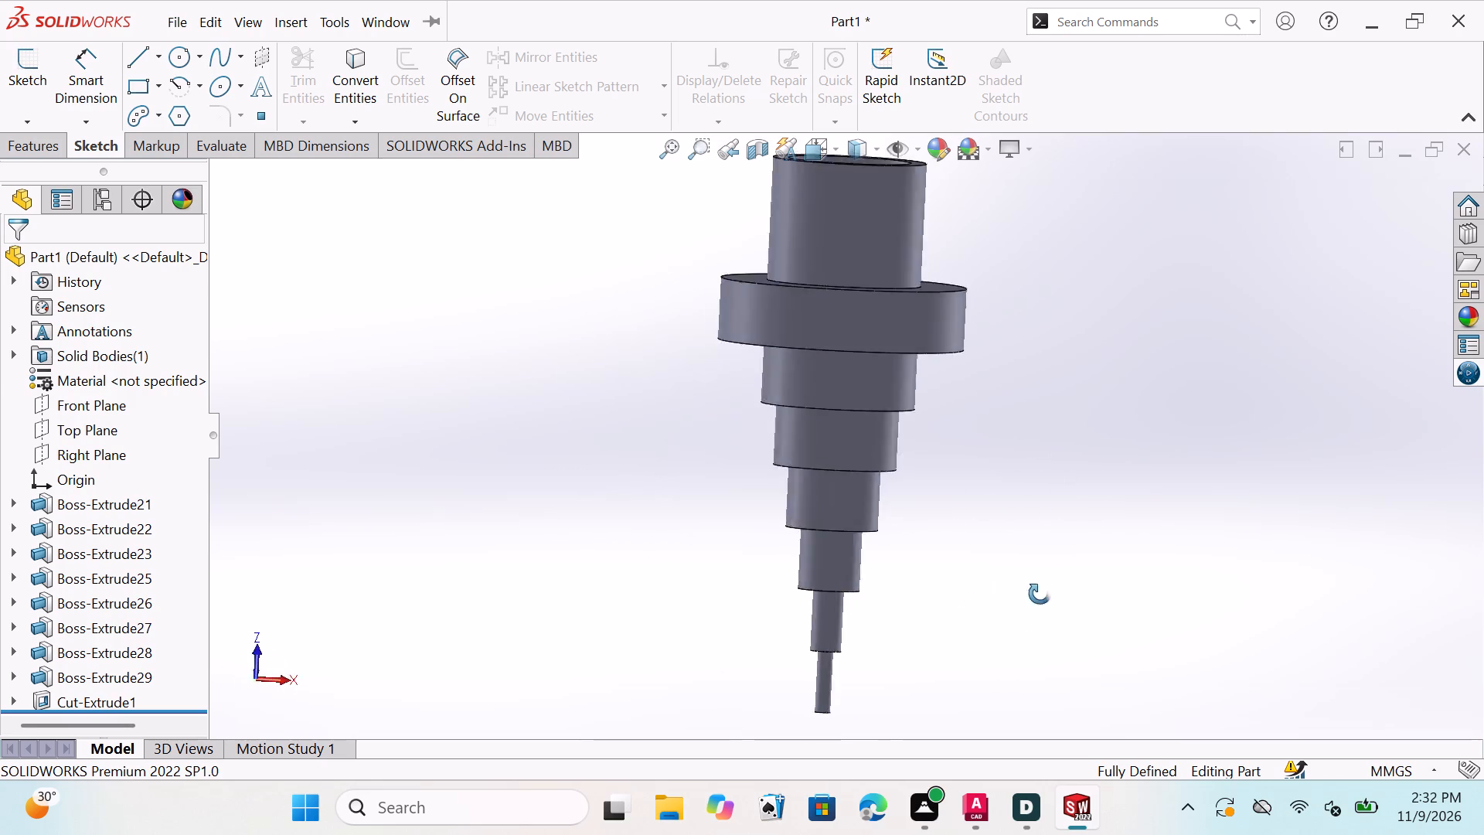
middle_drag(1040, 594, 813, 615)
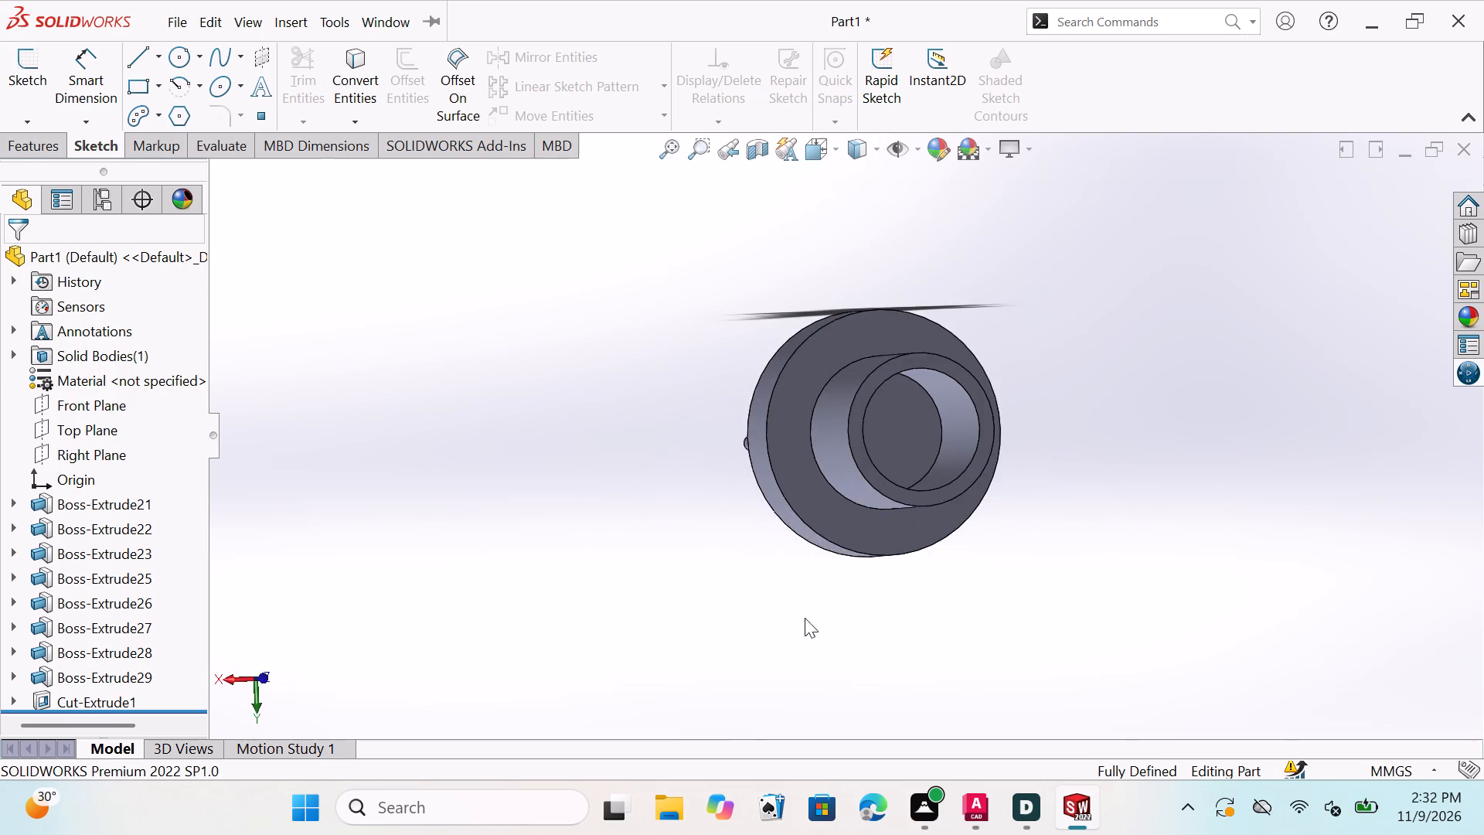
middle_drag(757, 626, 646, 655)
middle_drag(967, 555, 846, 279)
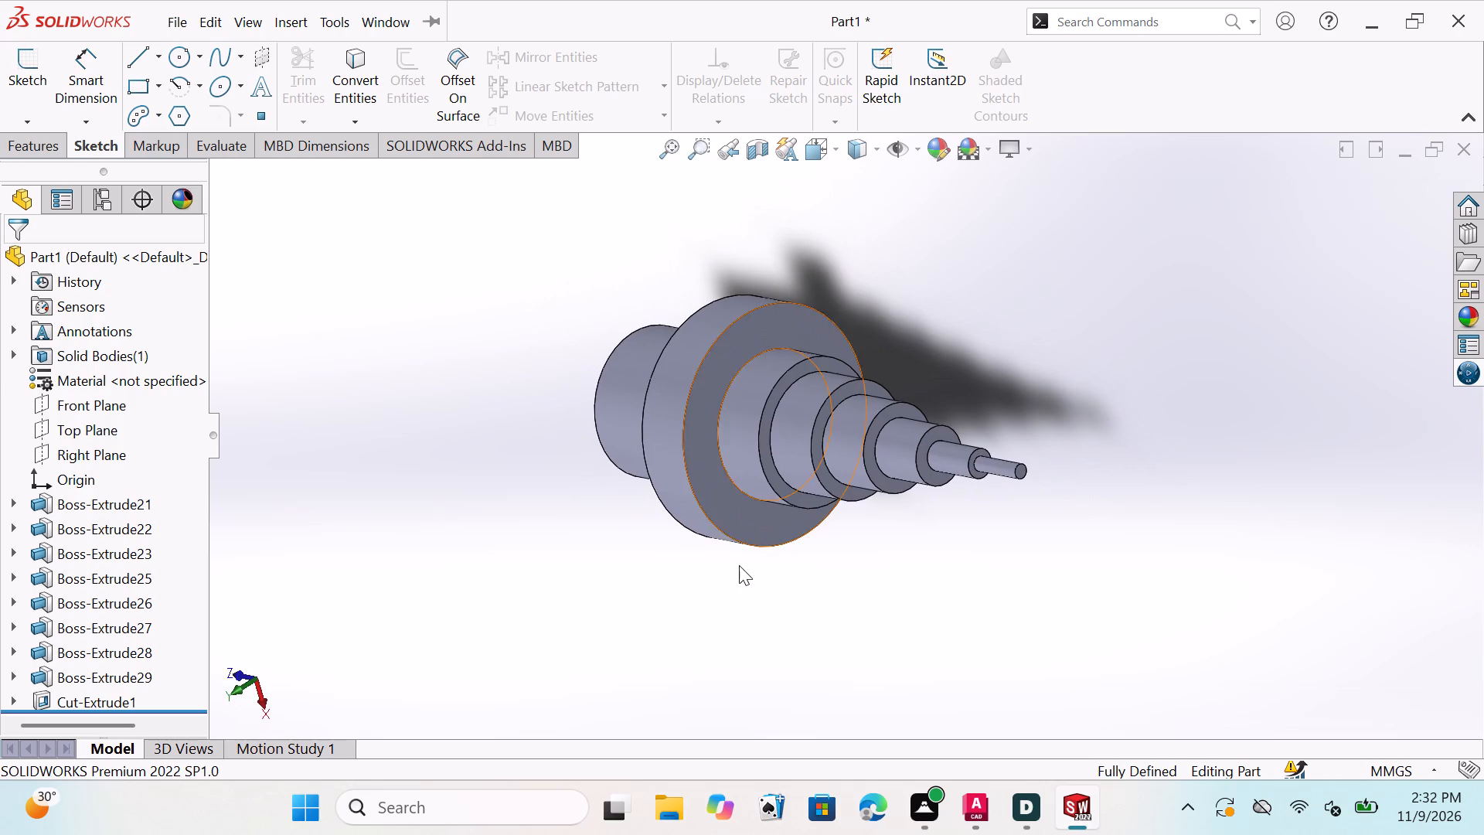
middle_drag(741, 506, 1013, 277)
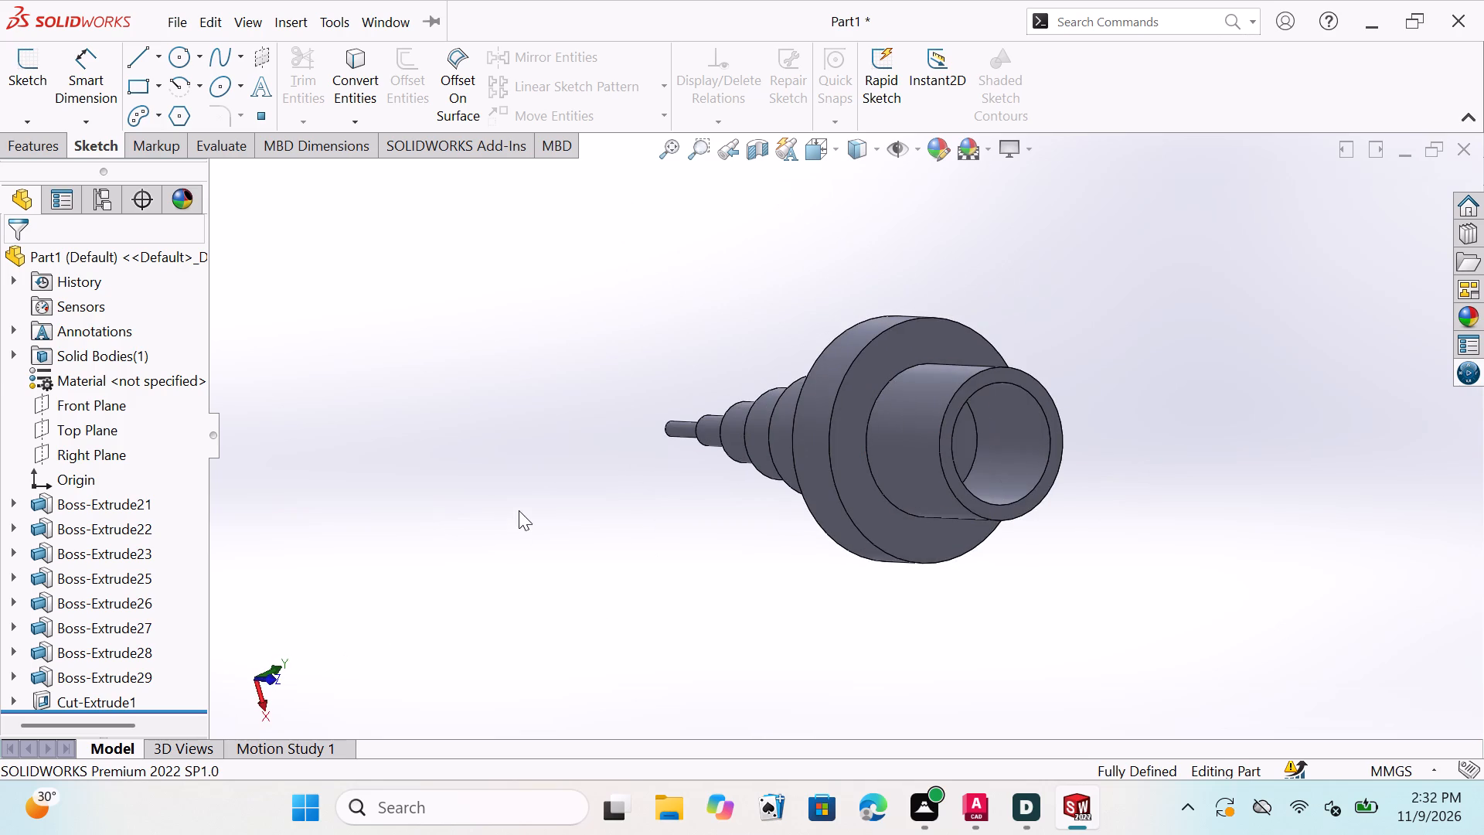
middle_drag(692, 400, 564, 495)
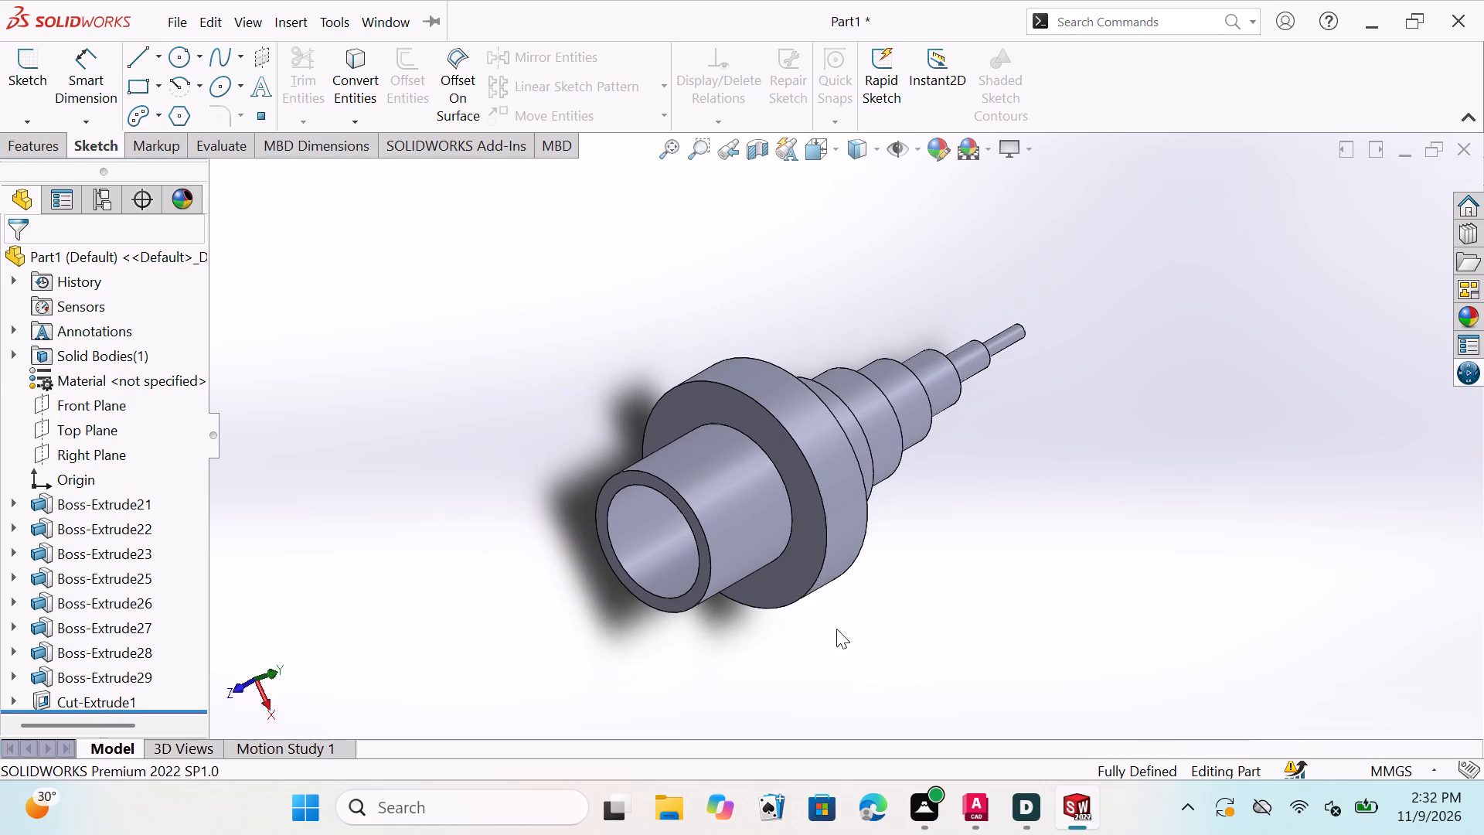
scroll(858, 628, up, 1)
middle_drag(862, 627, 820, 368)
middle_drag(788, 581, 809, 561)
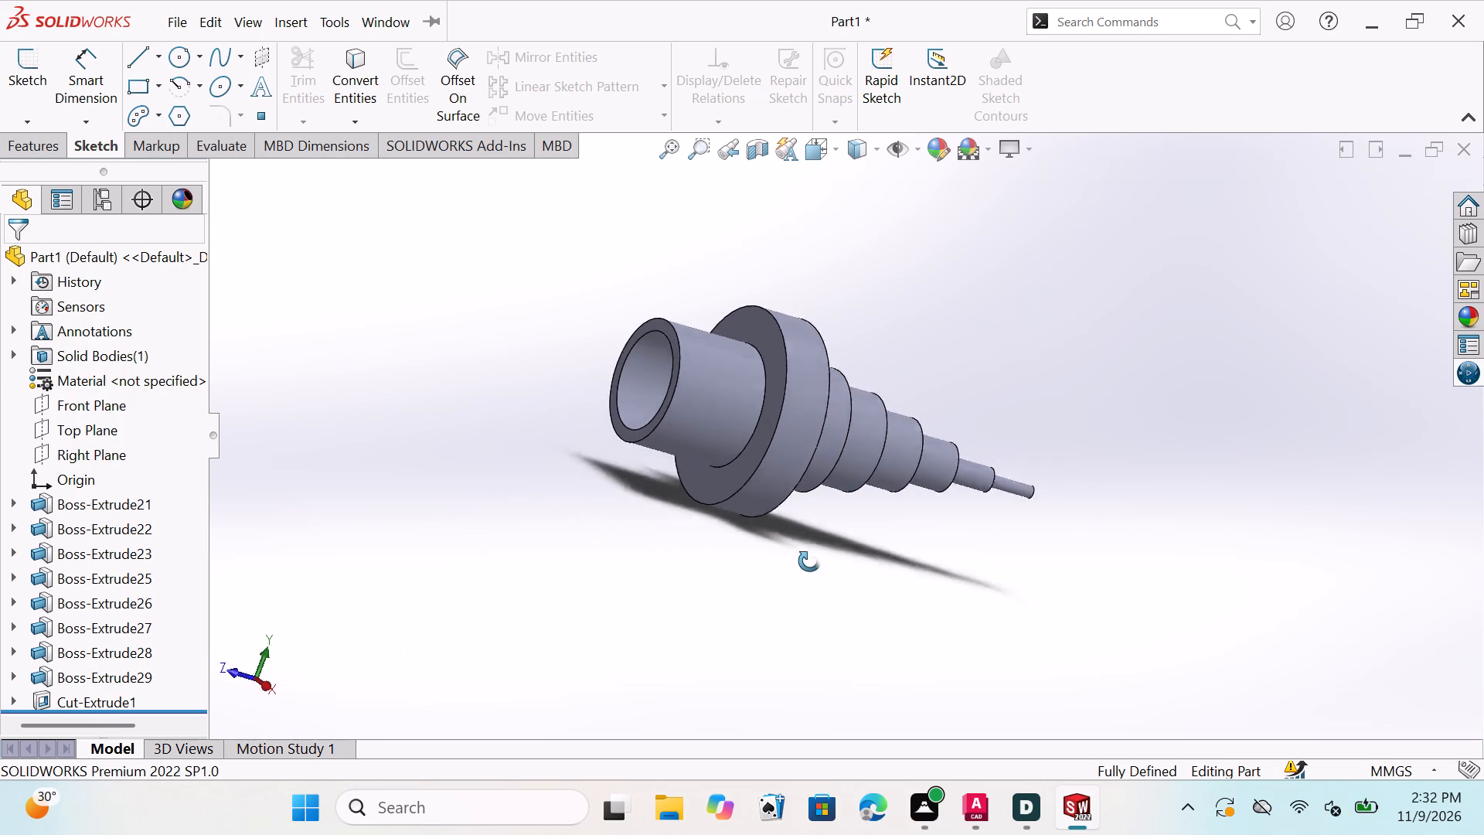
middle_drag(809, 561, 853, 565)
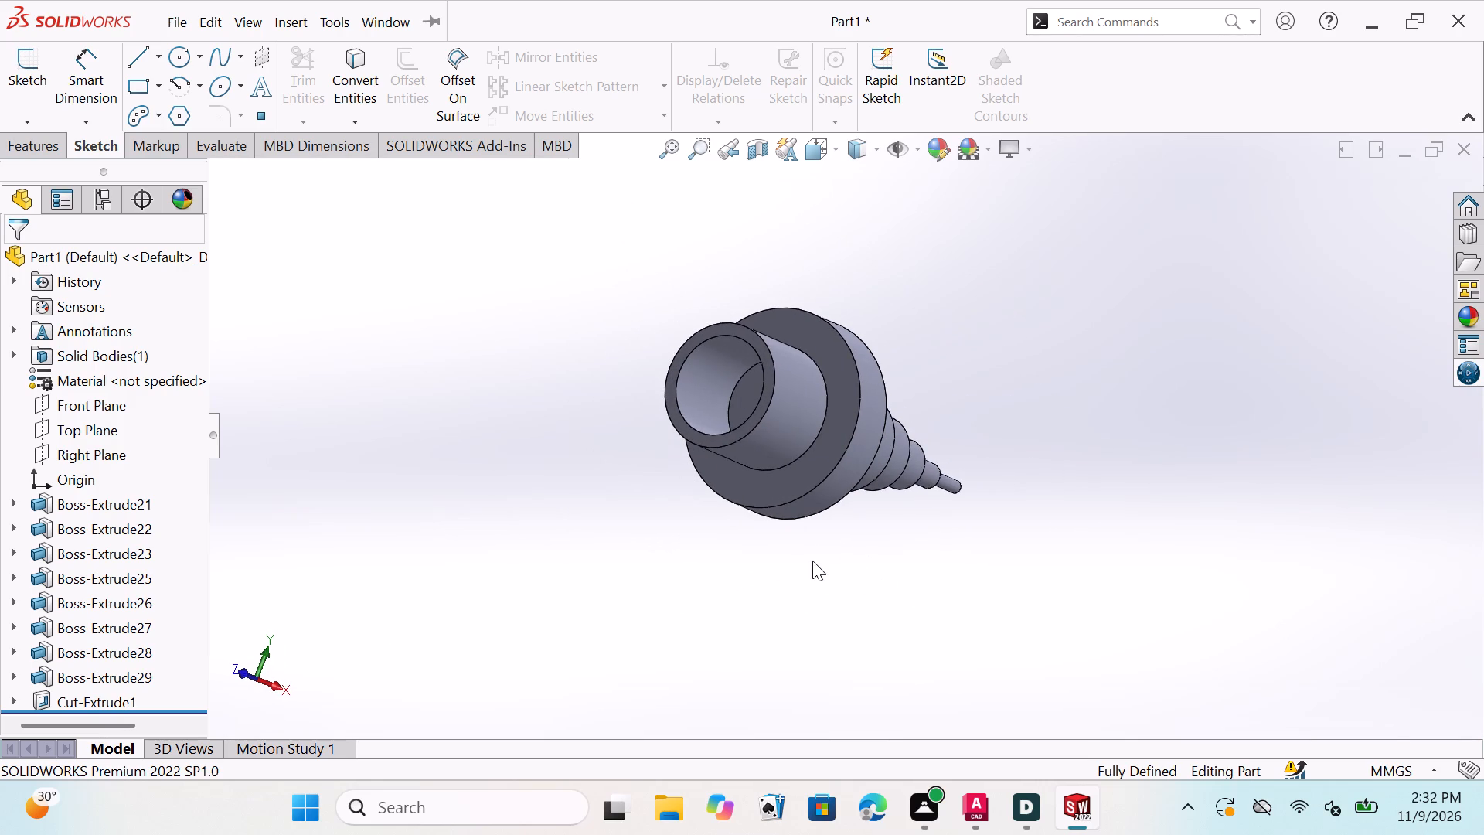
middle_drag(798, 559, 722, 608)
middle_drag(986, 577, 961, 501)
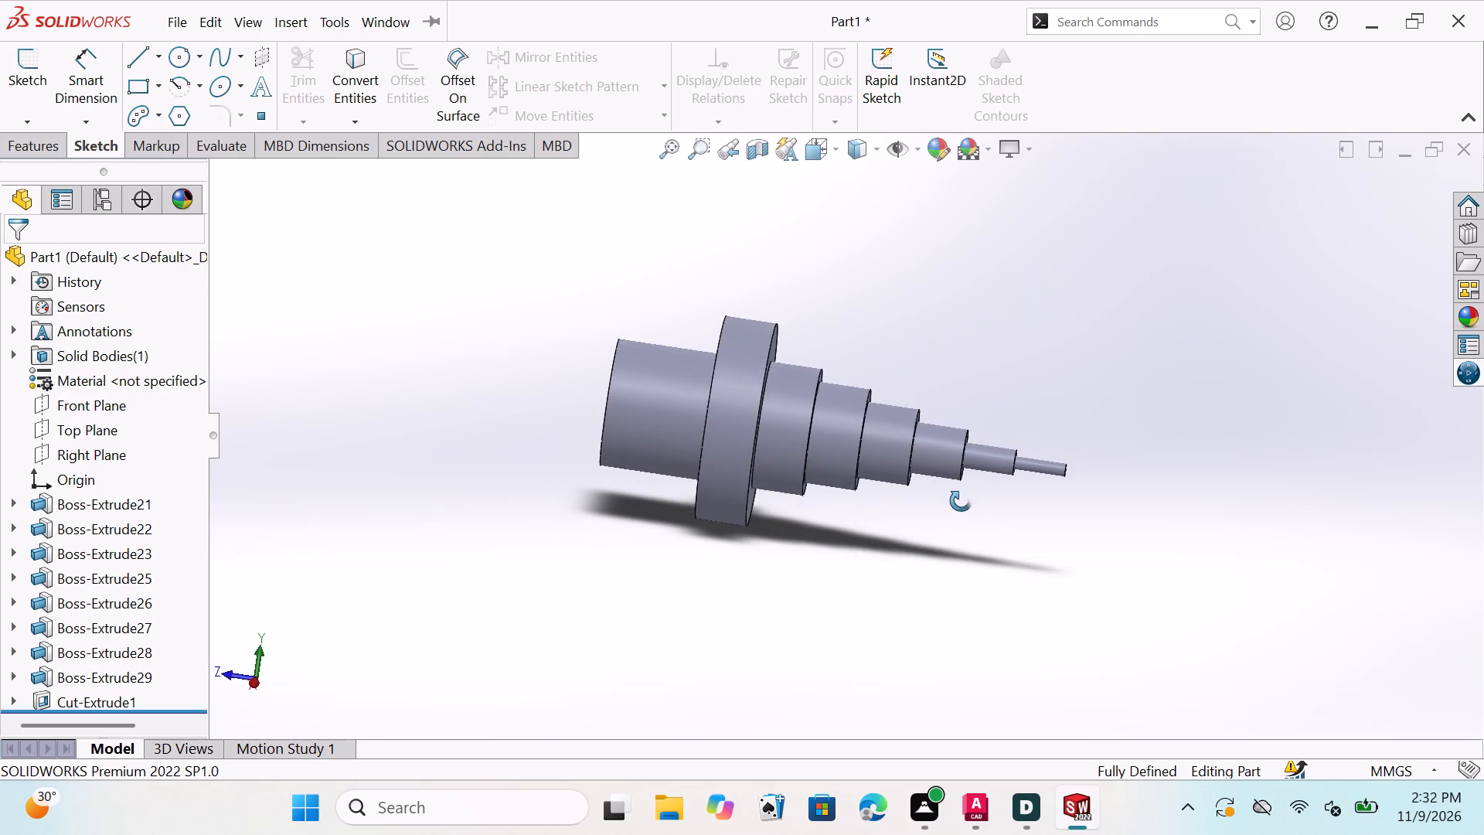
middle_drag(961, 501, 959, 490)
middle_drag(483, 445, 751, 656)
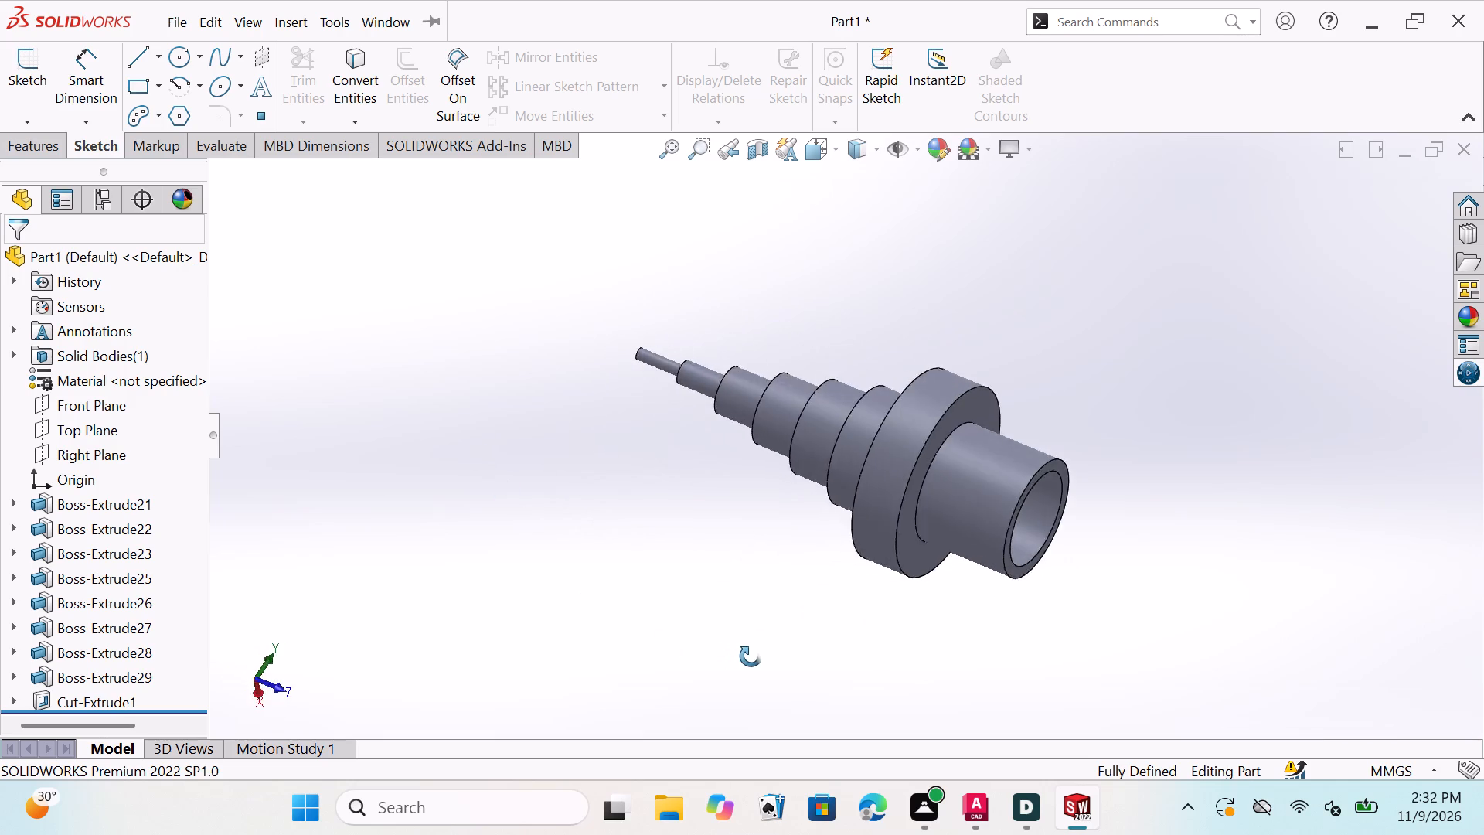
middle_drag(751, 656, 542, 479)
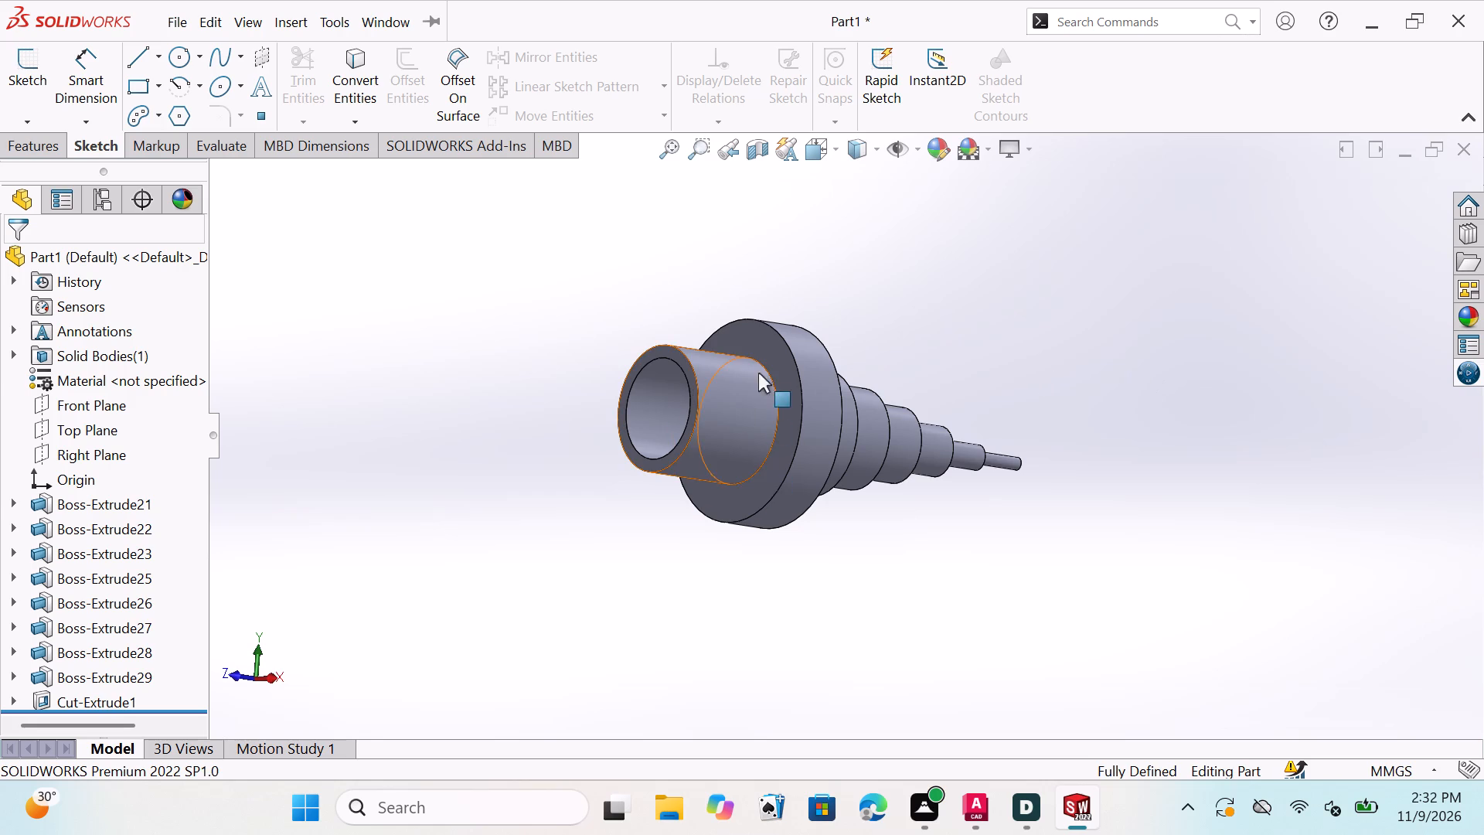
middle_drag(769, 256, 716, 295)
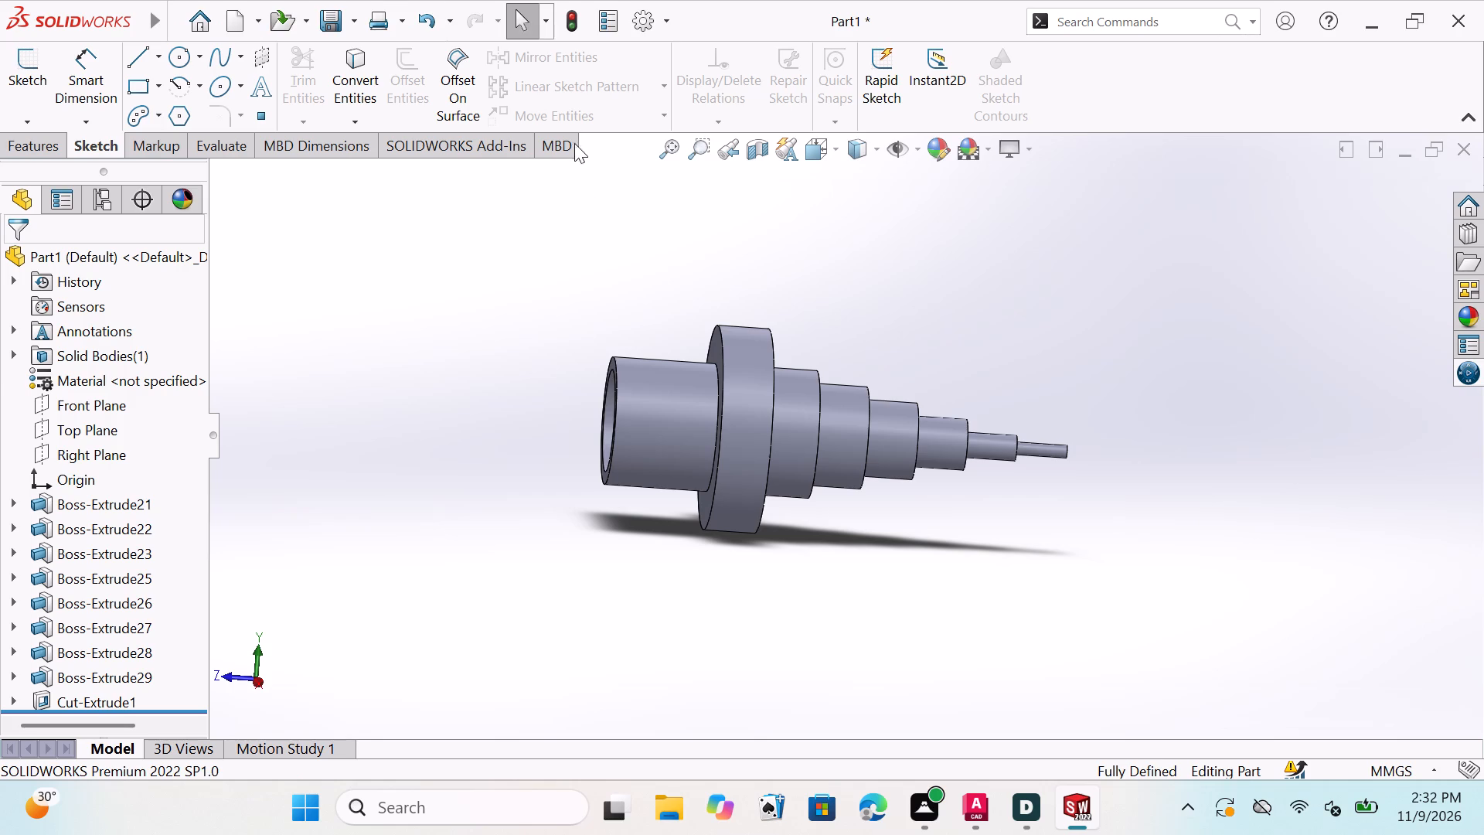
middle_drag(1032, 520, 1040, 495)
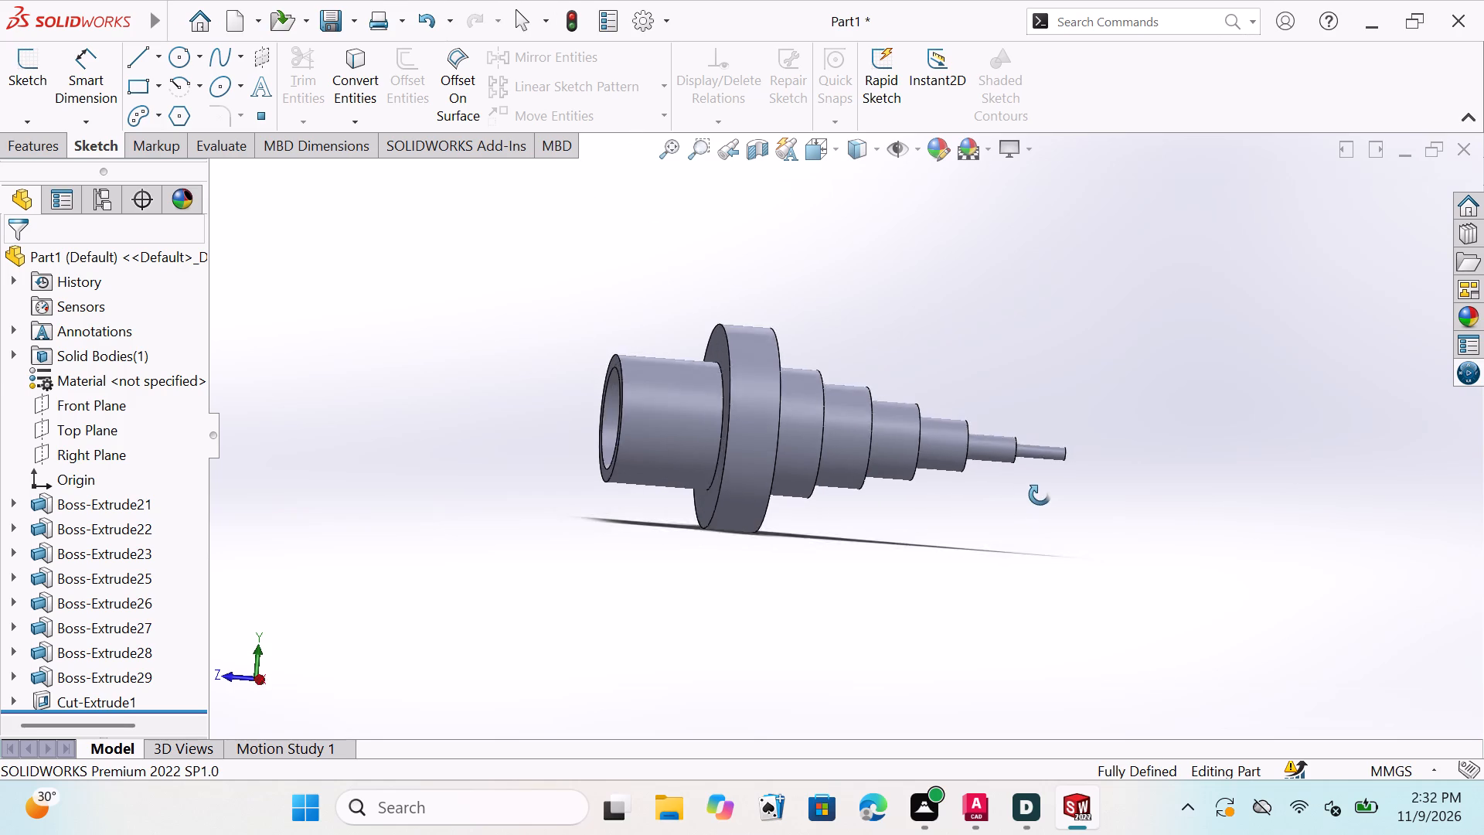
middle_drag(1040, 495, 1066, 476)
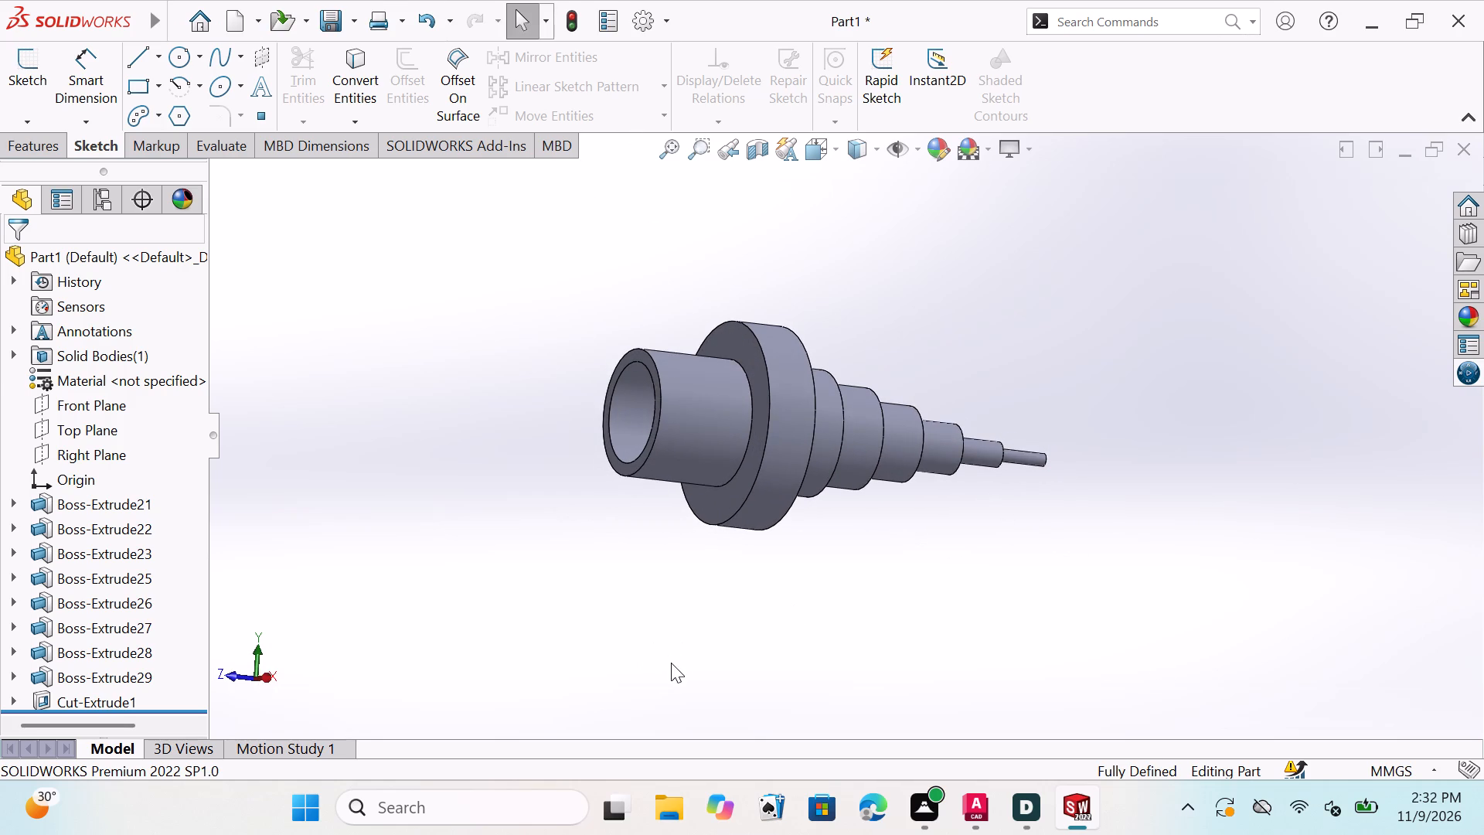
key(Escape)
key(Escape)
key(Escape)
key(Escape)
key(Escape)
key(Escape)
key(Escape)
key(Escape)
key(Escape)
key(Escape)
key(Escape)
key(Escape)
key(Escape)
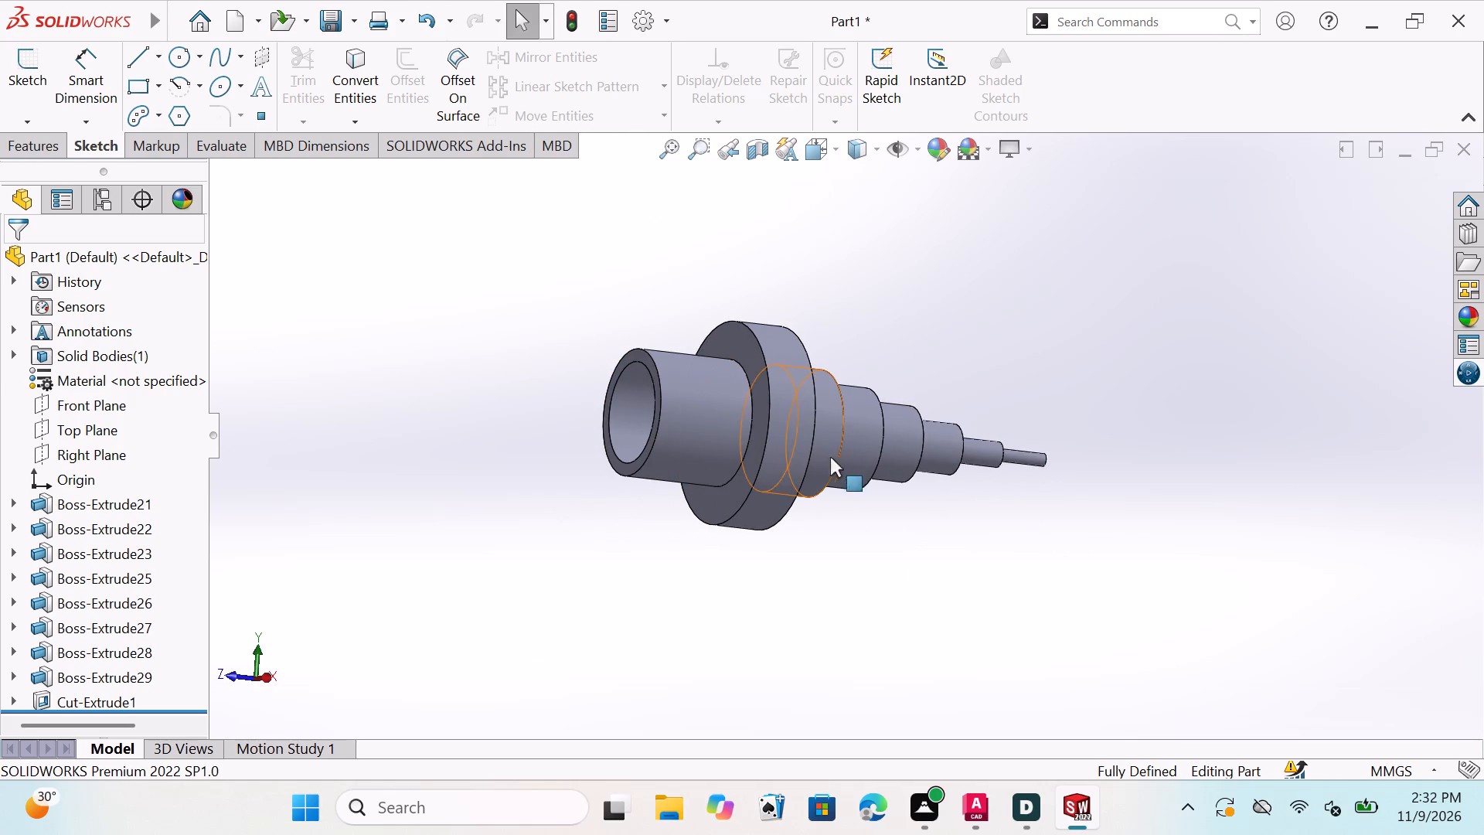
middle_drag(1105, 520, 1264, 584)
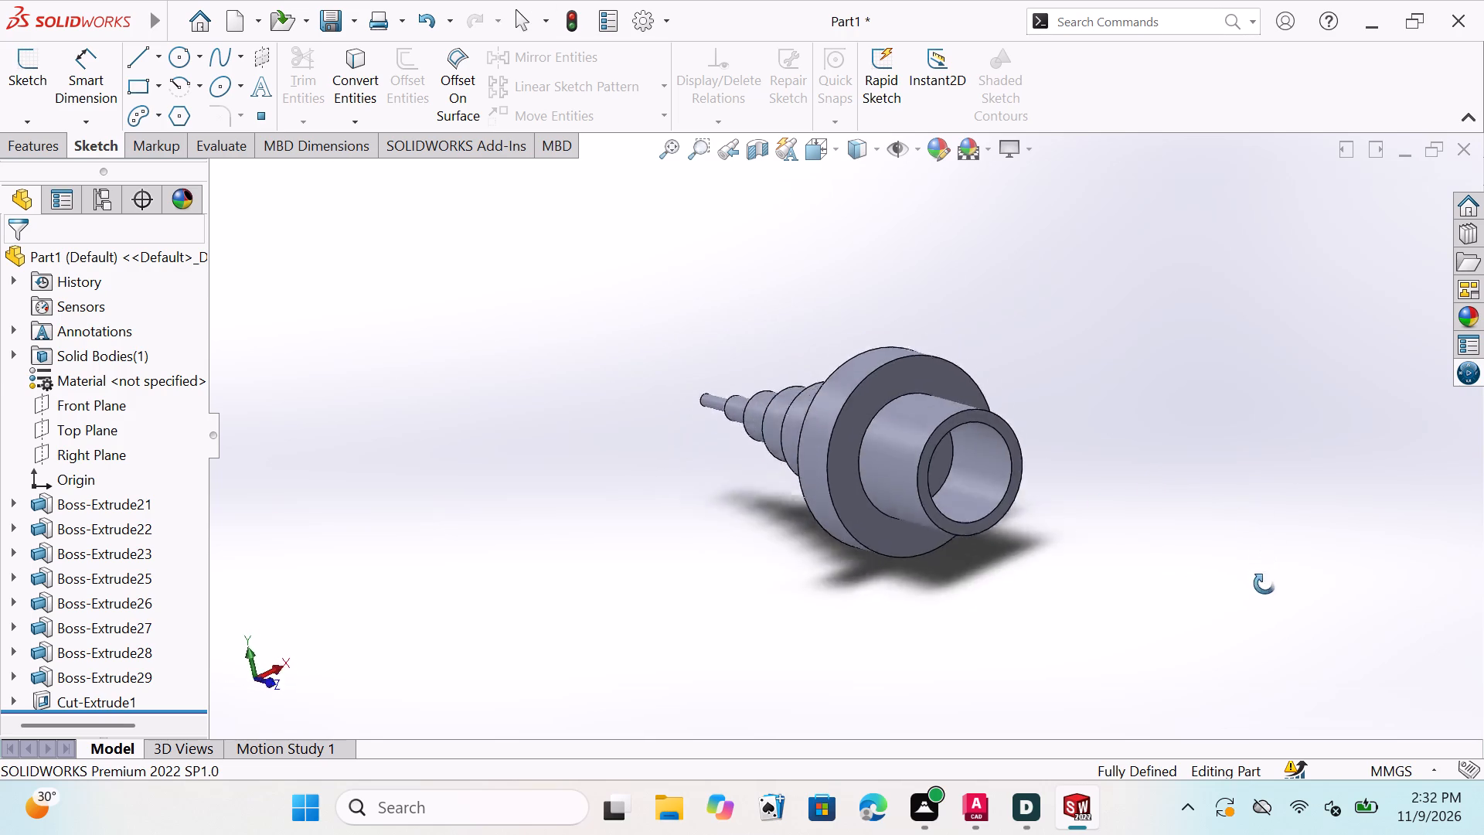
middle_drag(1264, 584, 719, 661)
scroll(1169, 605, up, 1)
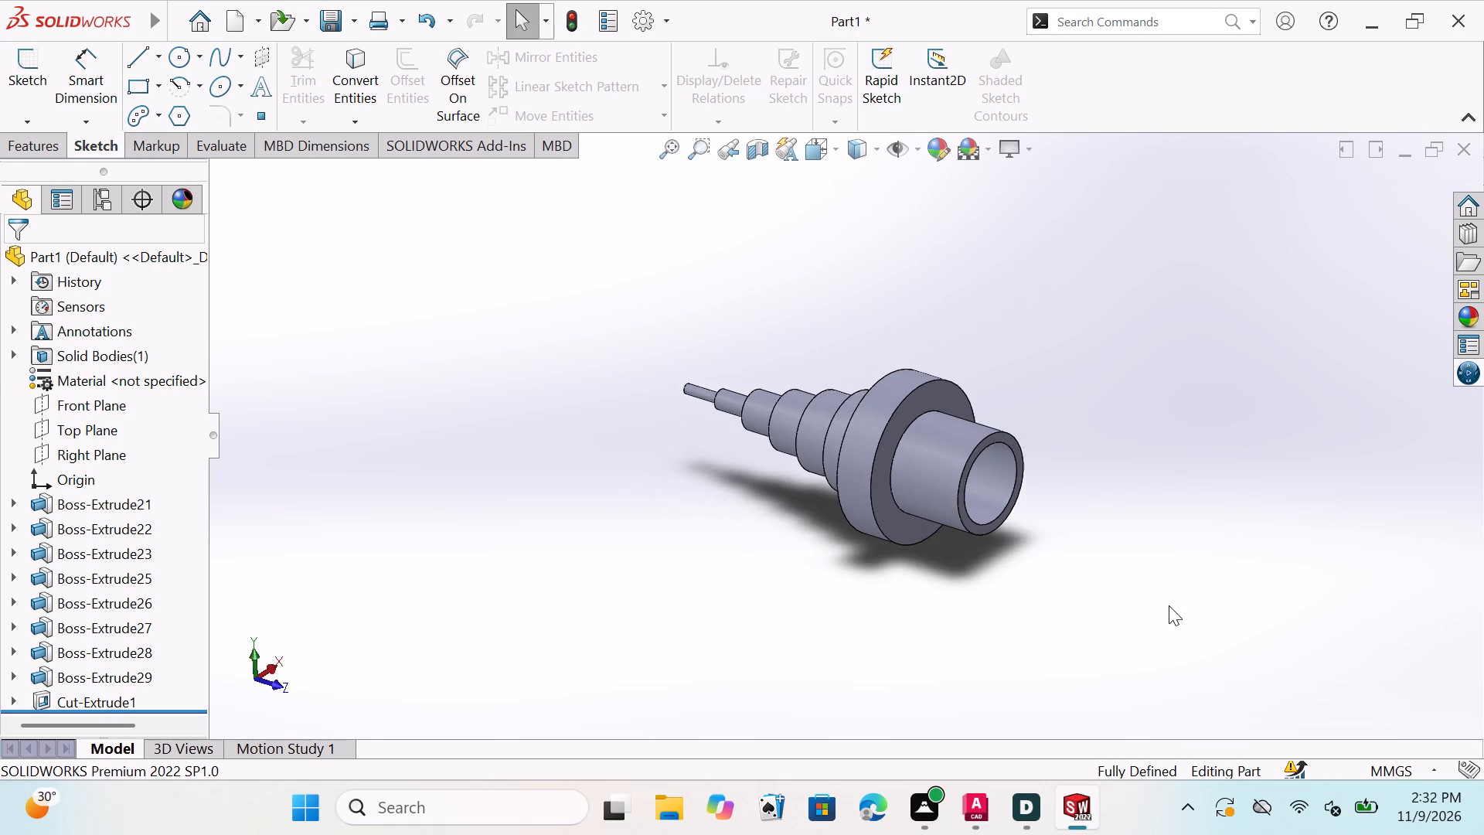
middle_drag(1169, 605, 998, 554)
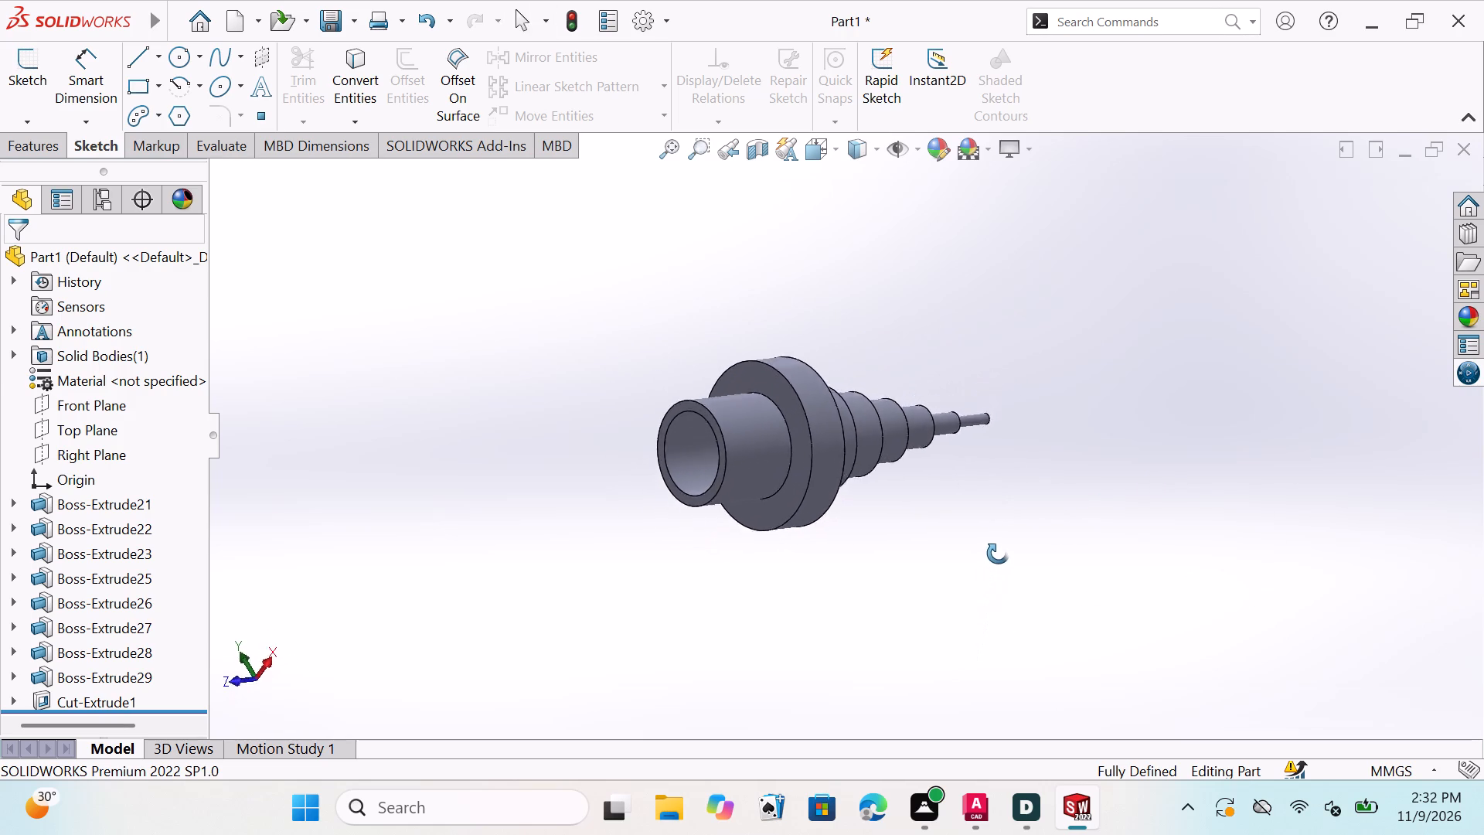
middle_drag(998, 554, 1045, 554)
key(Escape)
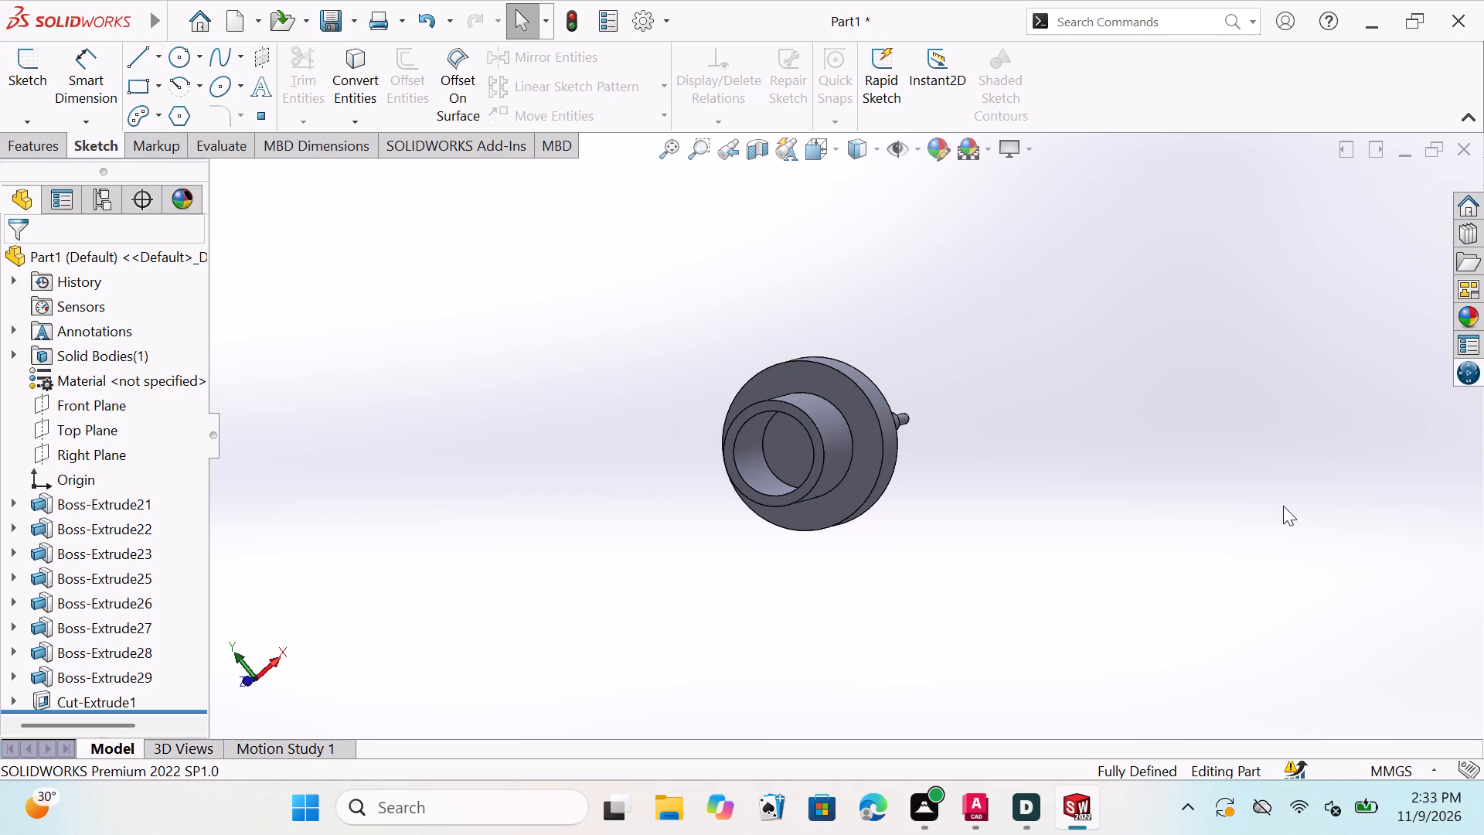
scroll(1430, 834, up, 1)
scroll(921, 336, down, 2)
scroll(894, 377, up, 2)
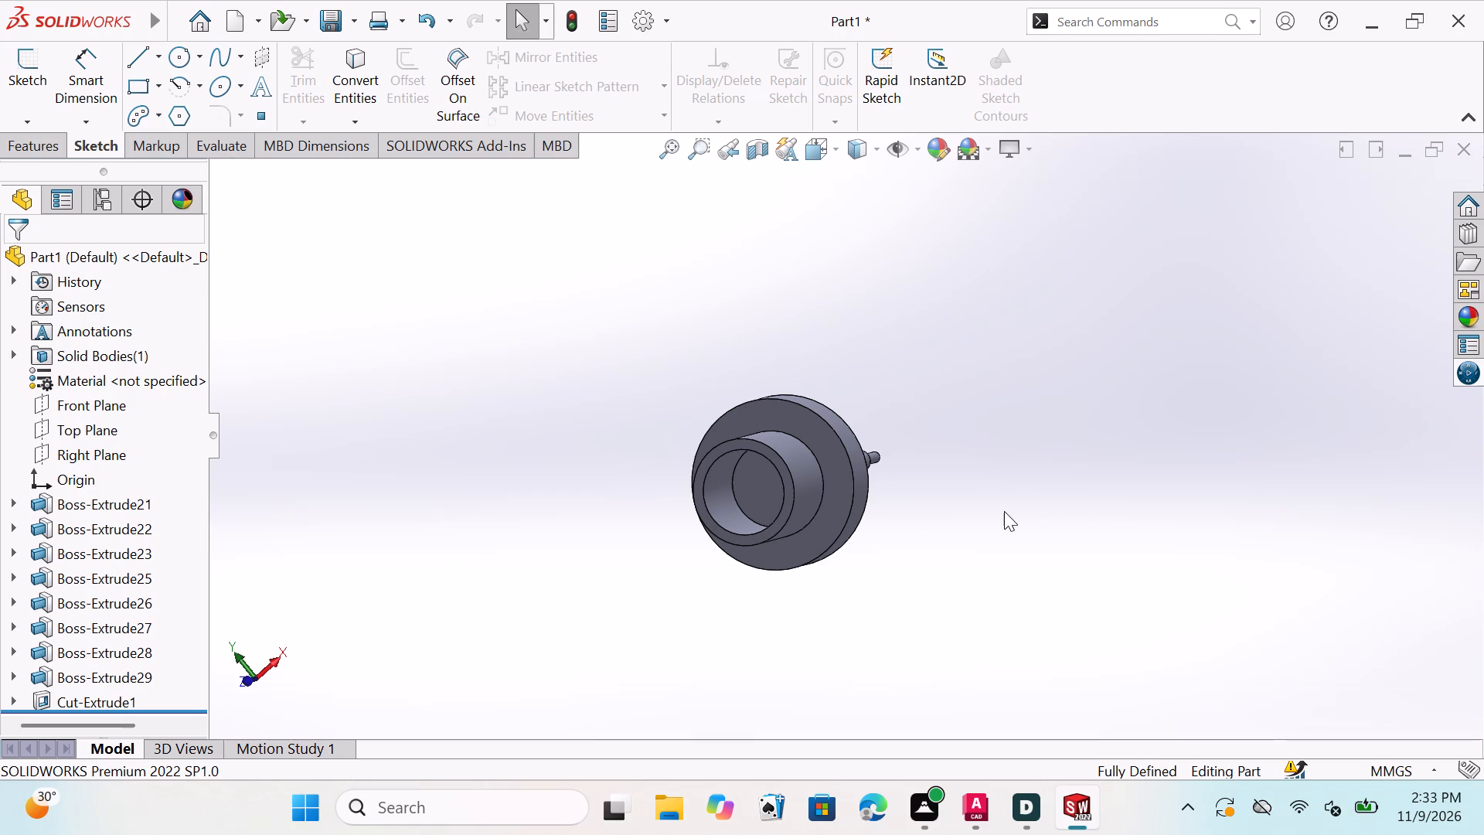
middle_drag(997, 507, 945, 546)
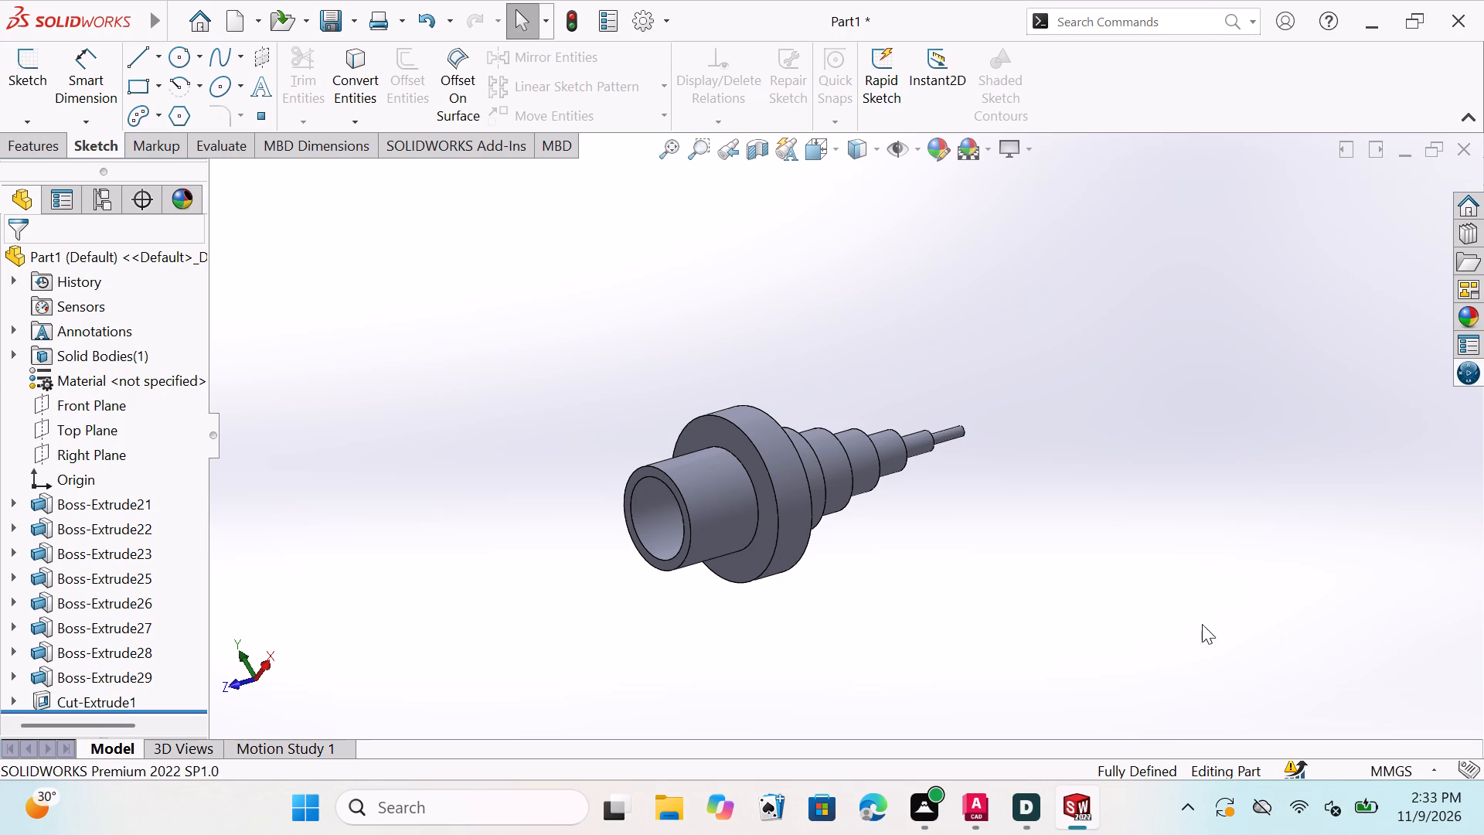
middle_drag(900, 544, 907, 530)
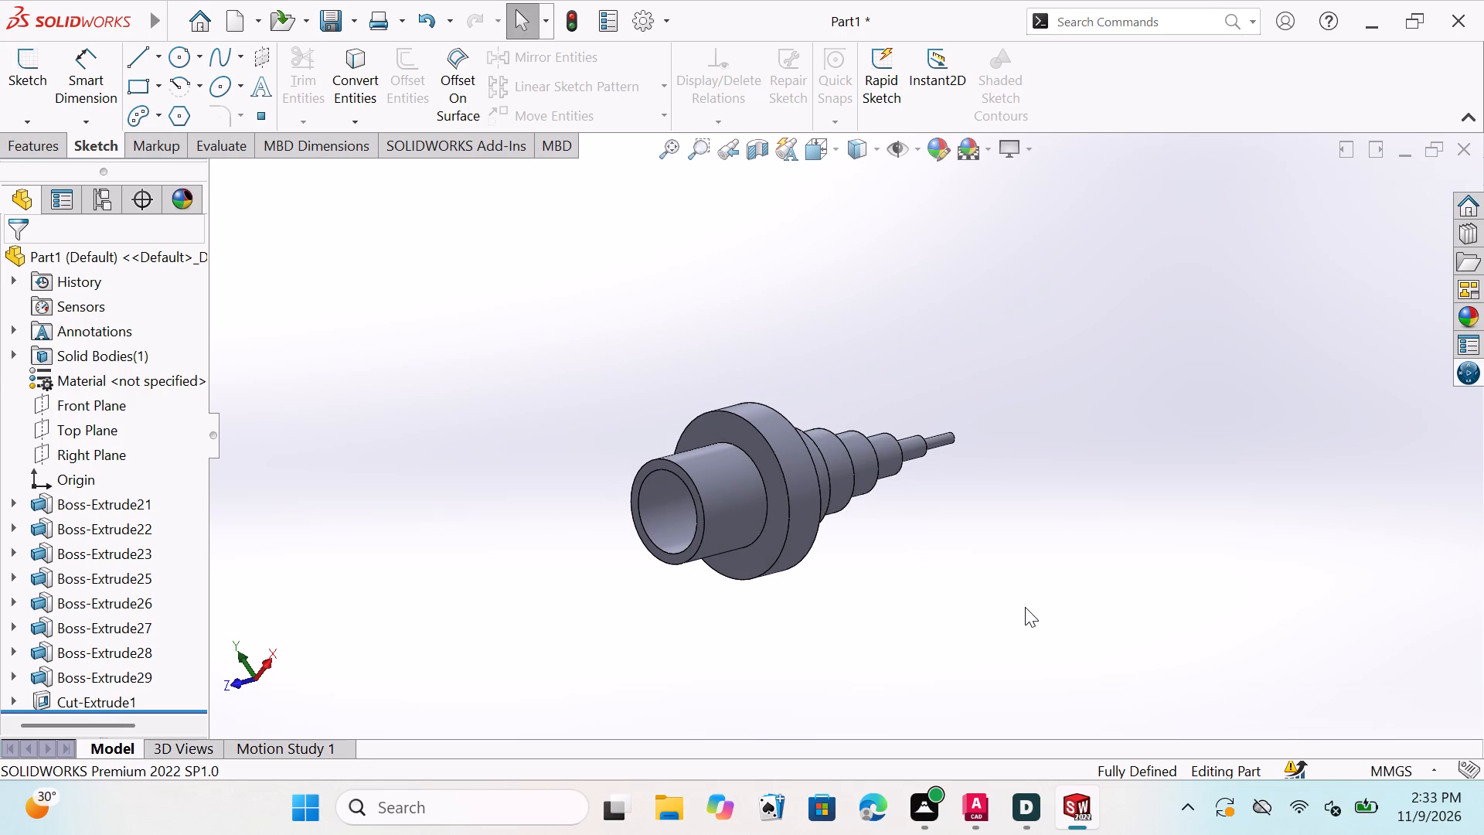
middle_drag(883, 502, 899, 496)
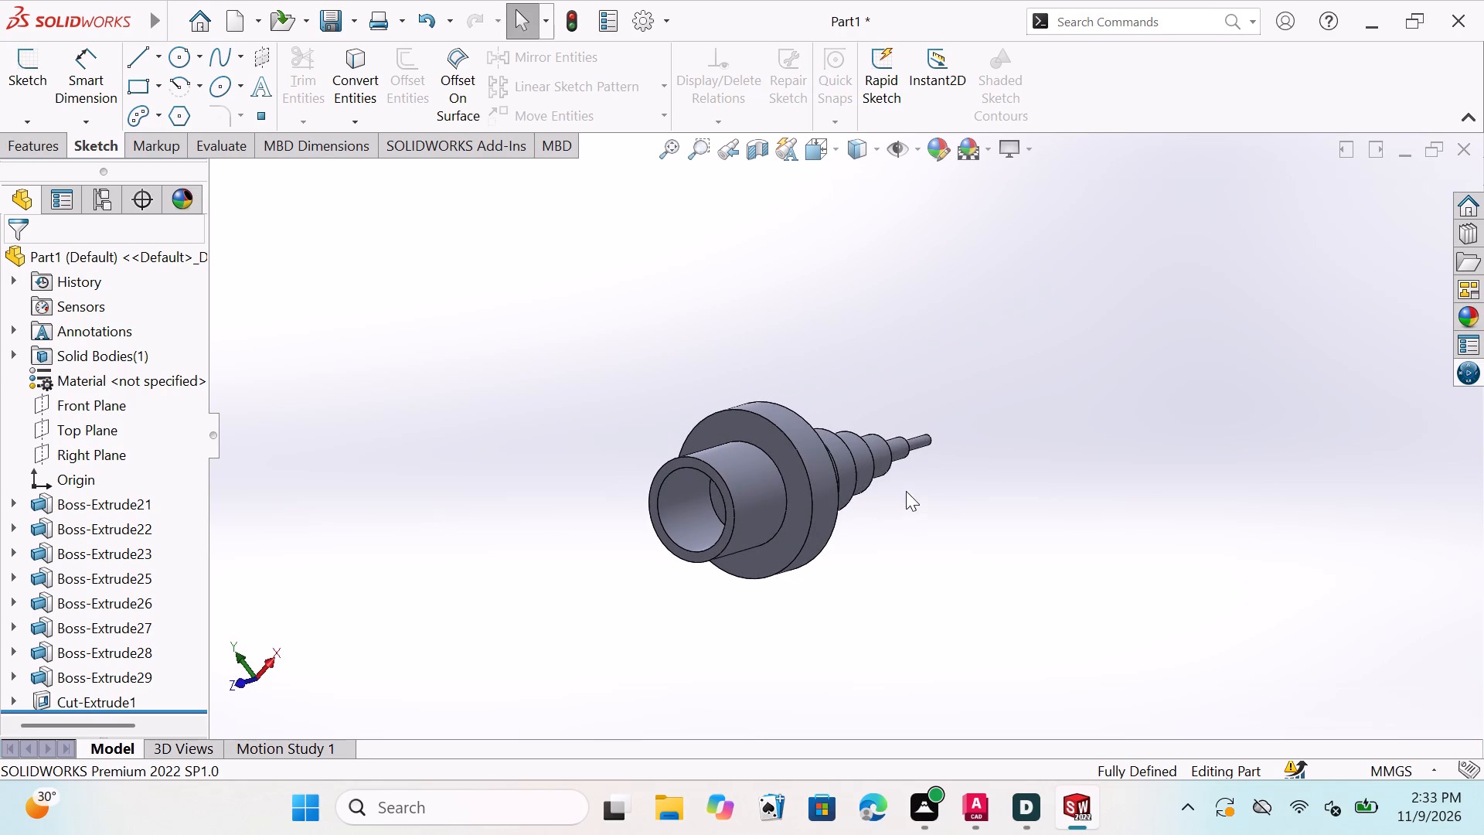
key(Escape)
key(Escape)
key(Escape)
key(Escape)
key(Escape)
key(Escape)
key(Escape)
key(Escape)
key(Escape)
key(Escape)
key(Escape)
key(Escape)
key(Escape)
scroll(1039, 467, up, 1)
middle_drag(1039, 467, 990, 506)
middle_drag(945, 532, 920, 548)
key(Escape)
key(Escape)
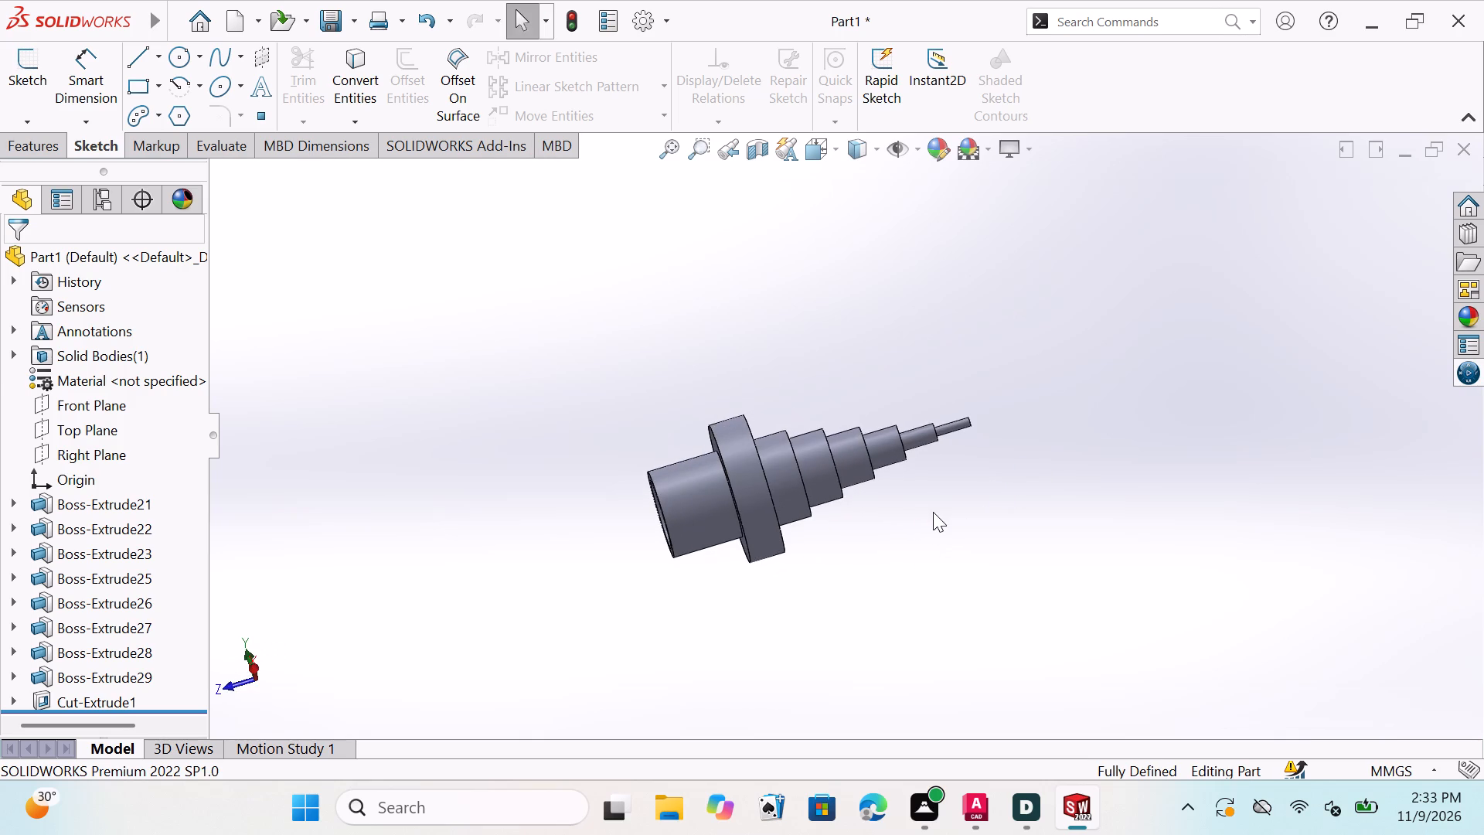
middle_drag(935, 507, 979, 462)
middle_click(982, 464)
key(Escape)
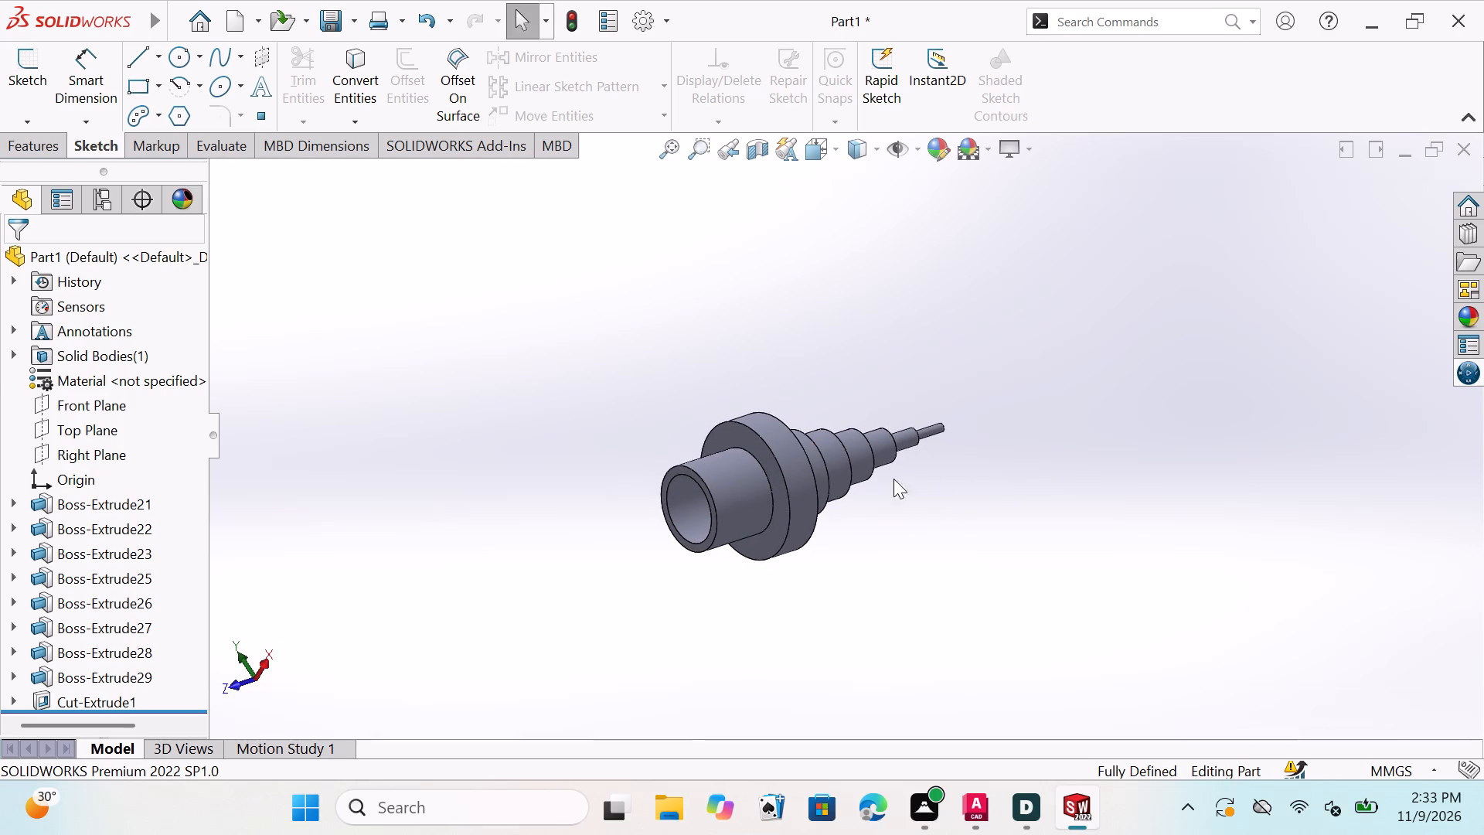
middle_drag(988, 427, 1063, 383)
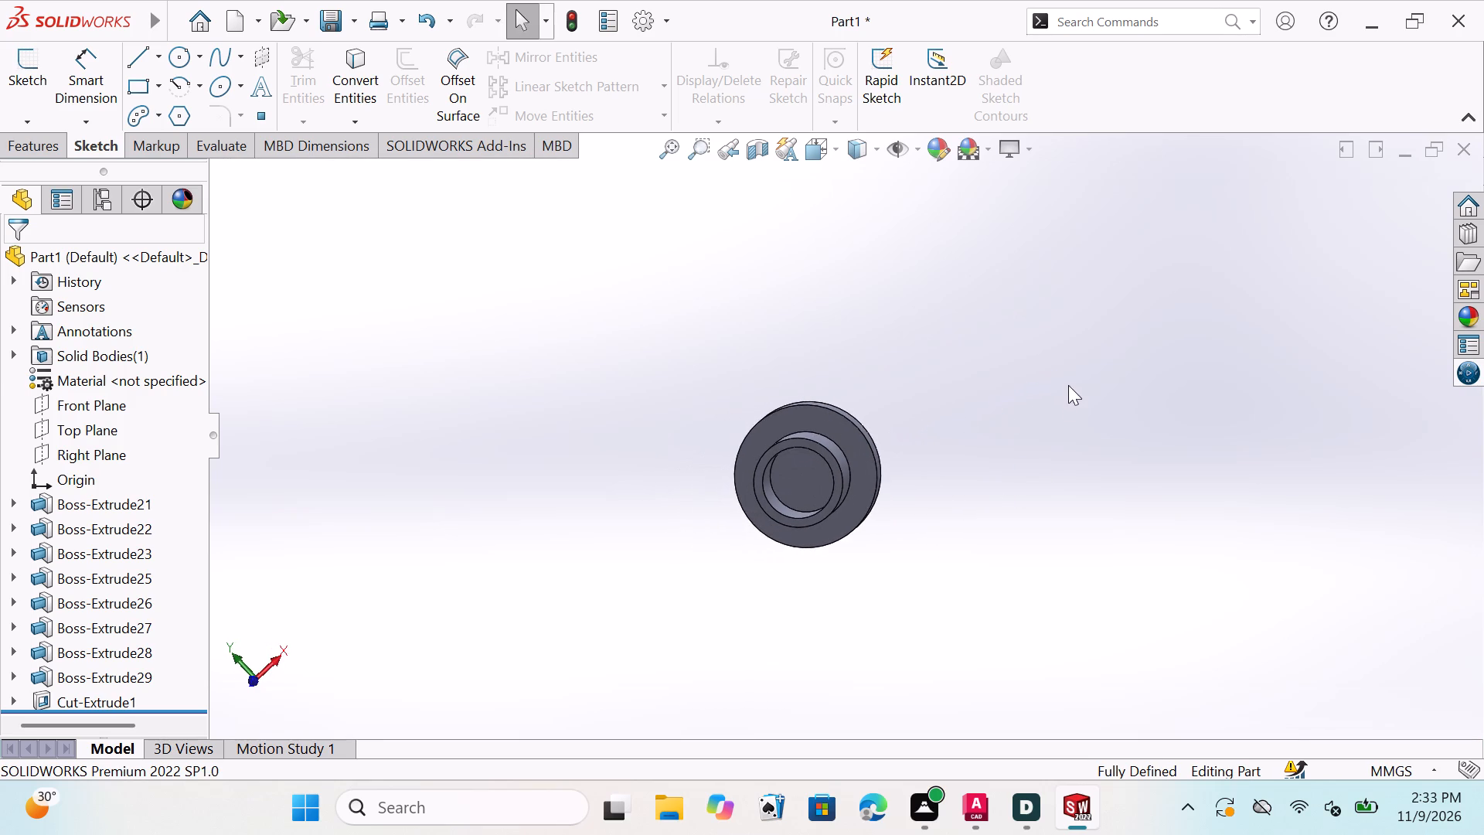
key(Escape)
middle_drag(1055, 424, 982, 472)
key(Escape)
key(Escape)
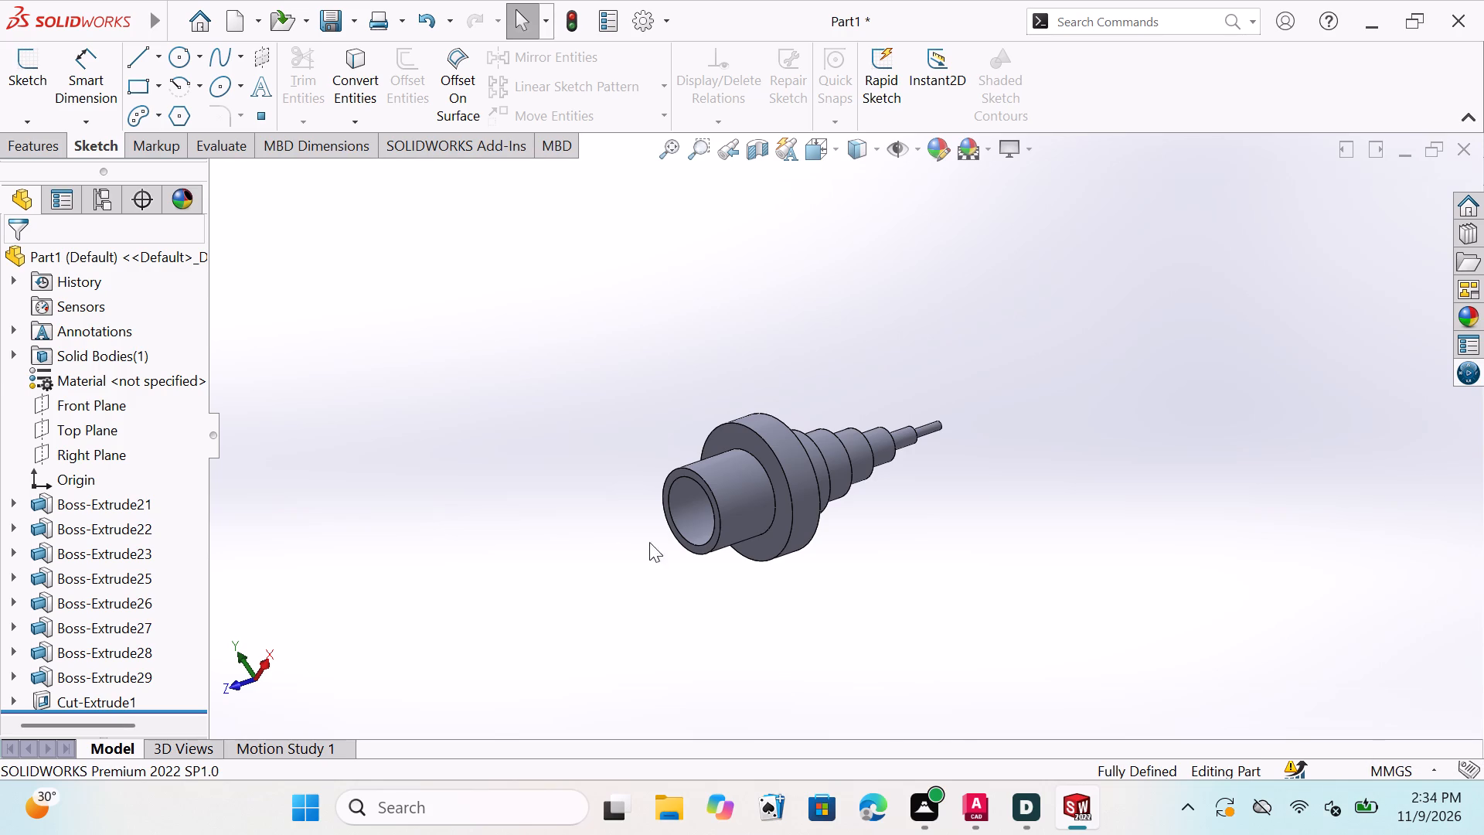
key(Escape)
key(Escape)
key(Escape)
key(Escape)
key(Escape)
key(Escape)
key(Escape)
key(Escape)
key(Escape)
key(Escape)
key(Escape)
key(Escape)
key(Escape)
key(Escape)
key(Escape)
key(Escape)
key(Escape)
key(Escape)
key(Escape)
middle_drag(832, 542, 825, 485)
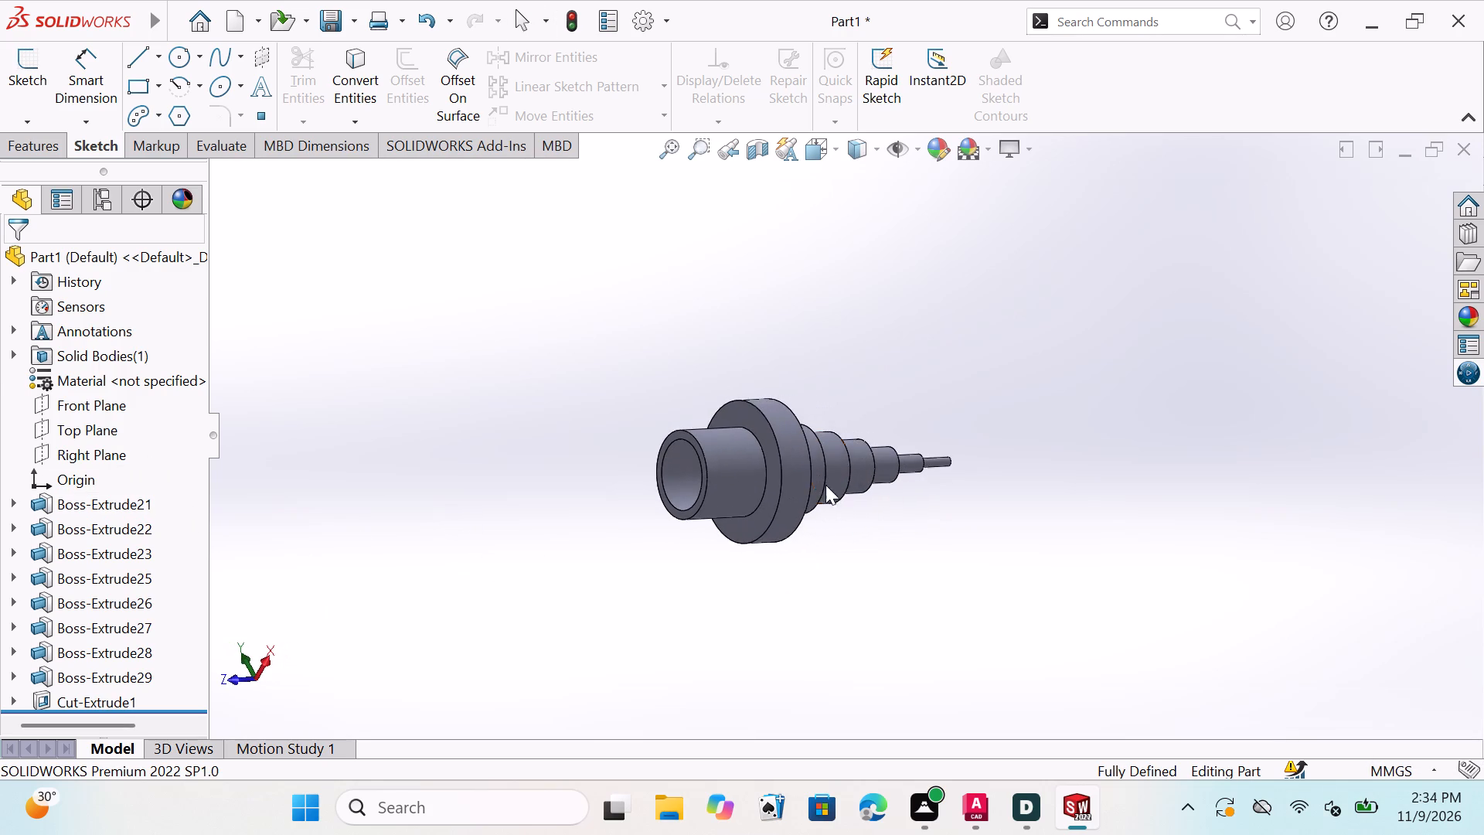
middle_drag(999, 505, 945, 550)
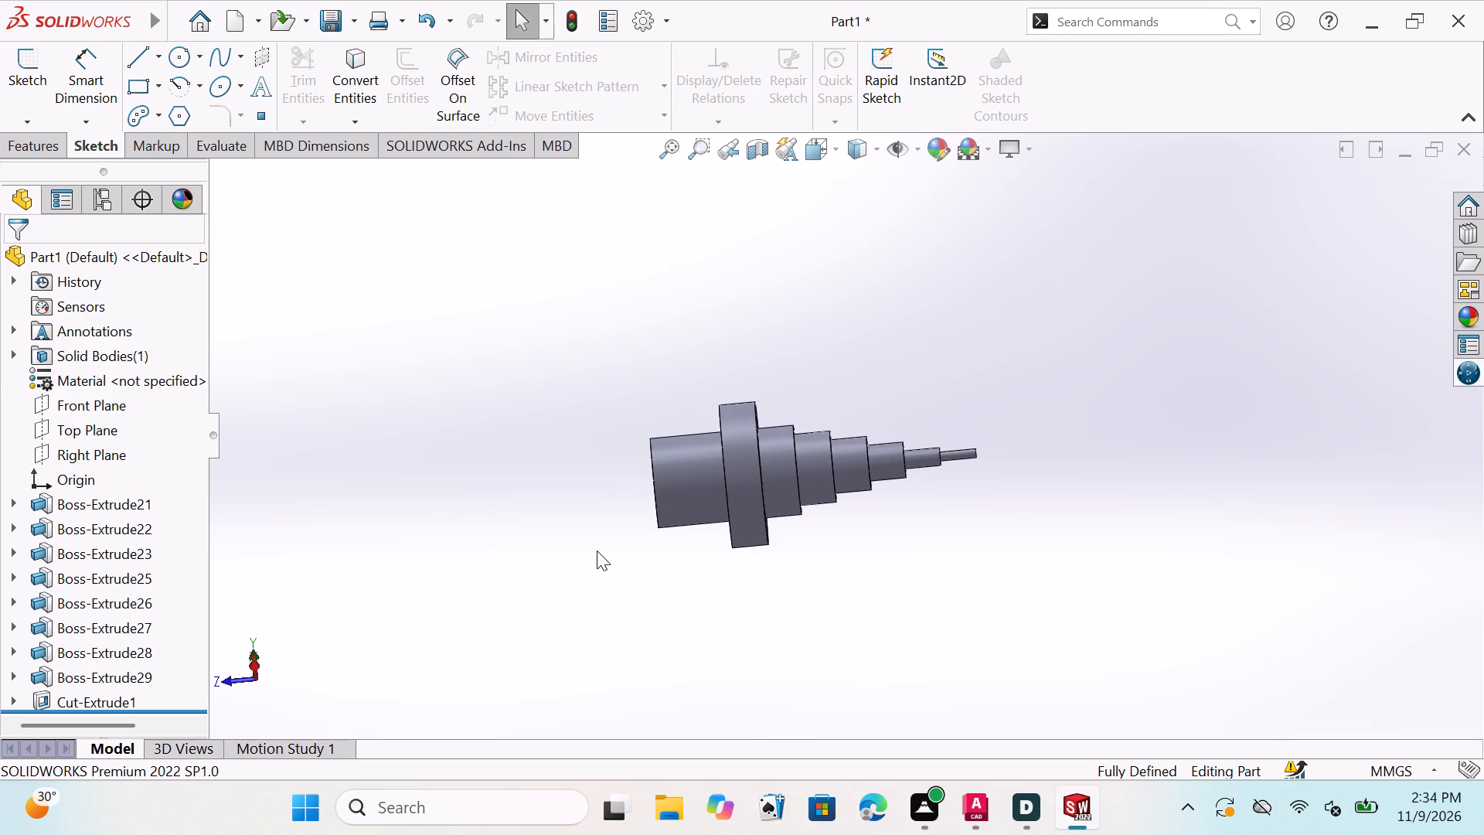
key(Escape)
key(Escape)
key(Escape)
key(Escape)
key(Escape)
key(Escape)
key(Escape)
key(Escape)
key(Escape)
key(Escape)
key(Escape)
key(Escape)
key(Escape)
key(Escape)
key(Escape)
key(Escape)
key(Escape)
Examine the stepped part from all around, checking the tapering rear bosses, the large disc and the bored front boss.
middle_drag(990, 455, 802, 530)
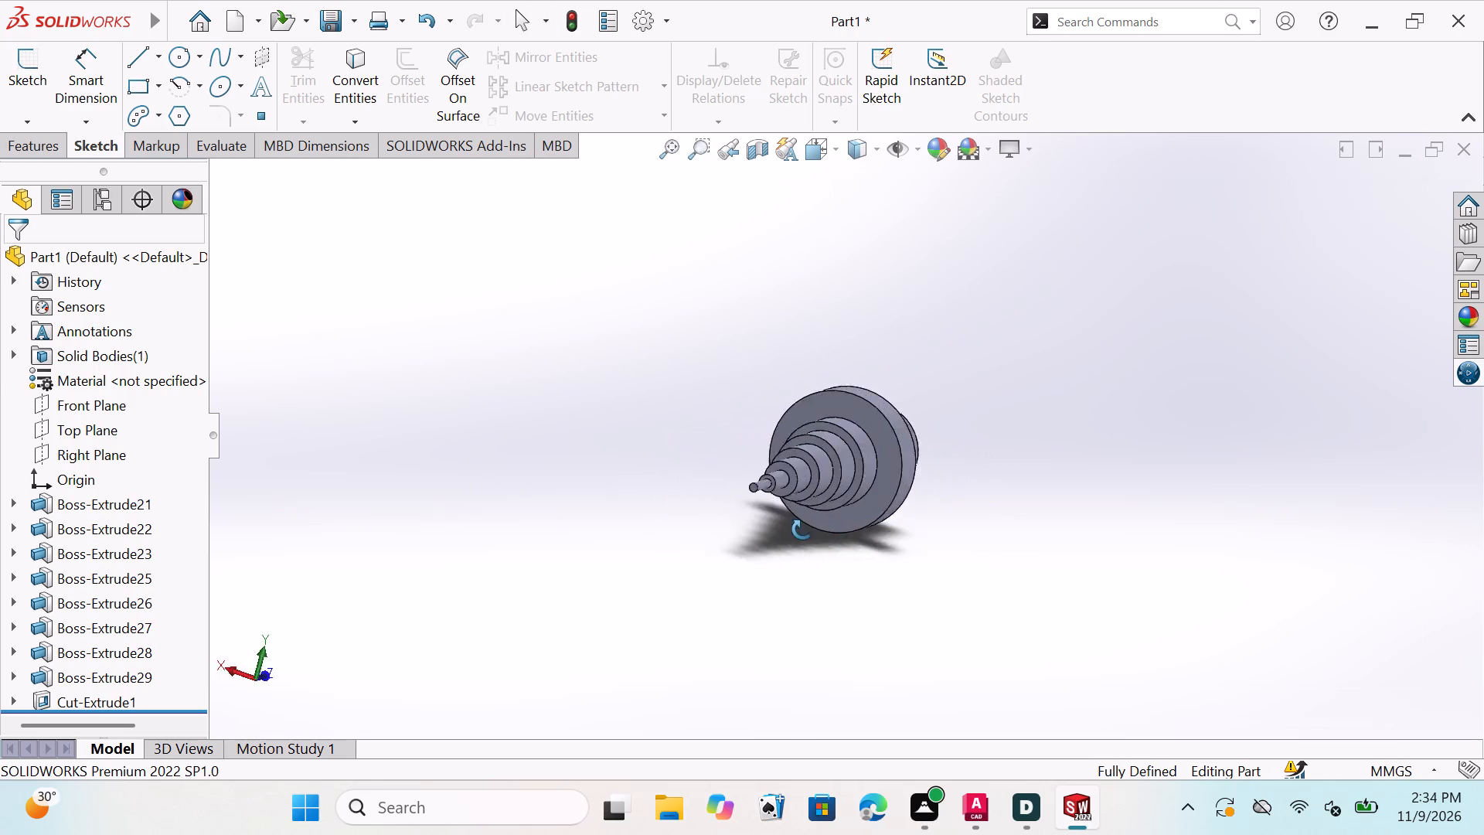
middle_drag(802, 530, 988, 540)
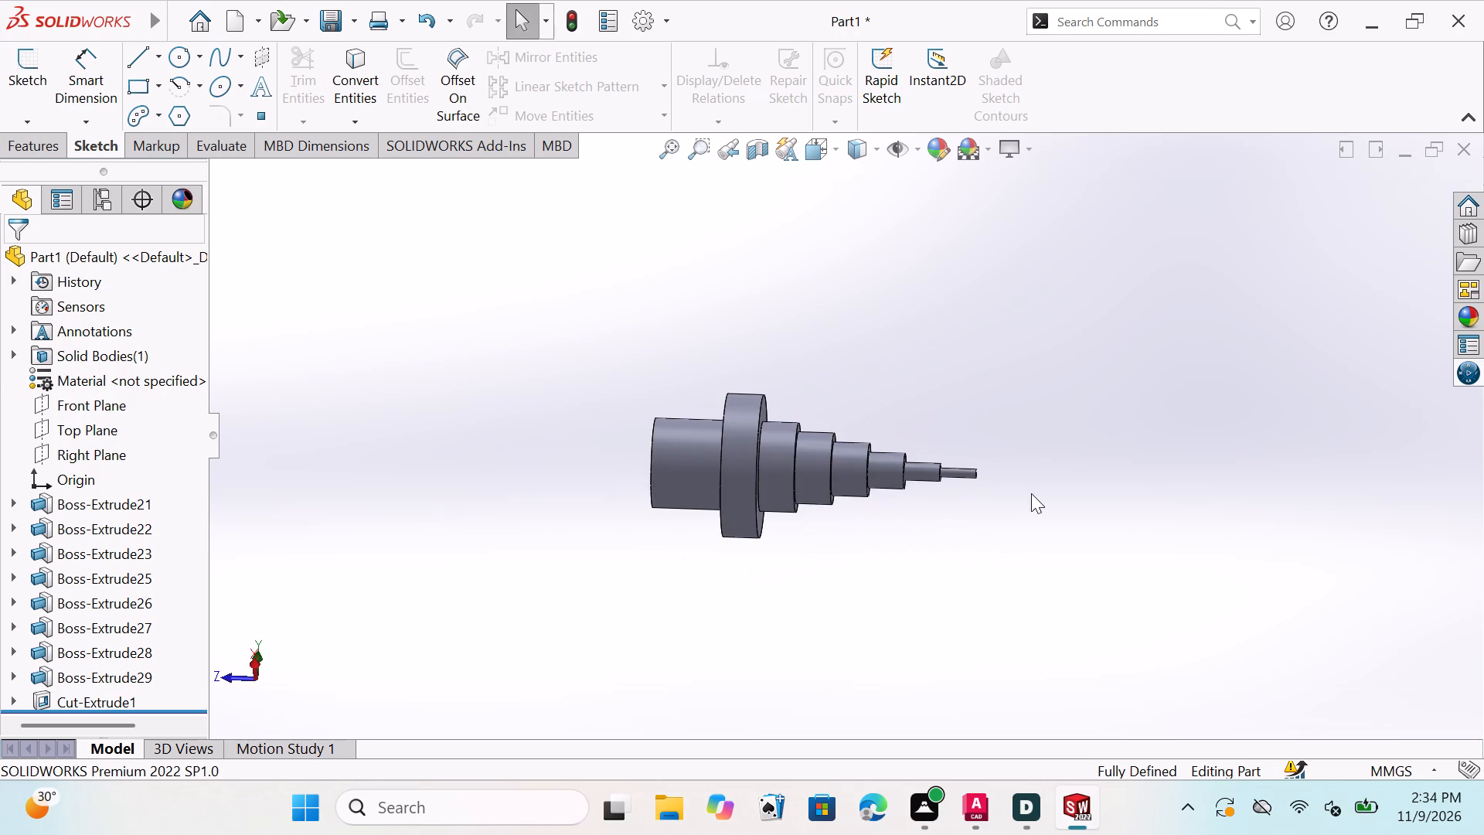
middle_drag(910, 549, 950, 414)
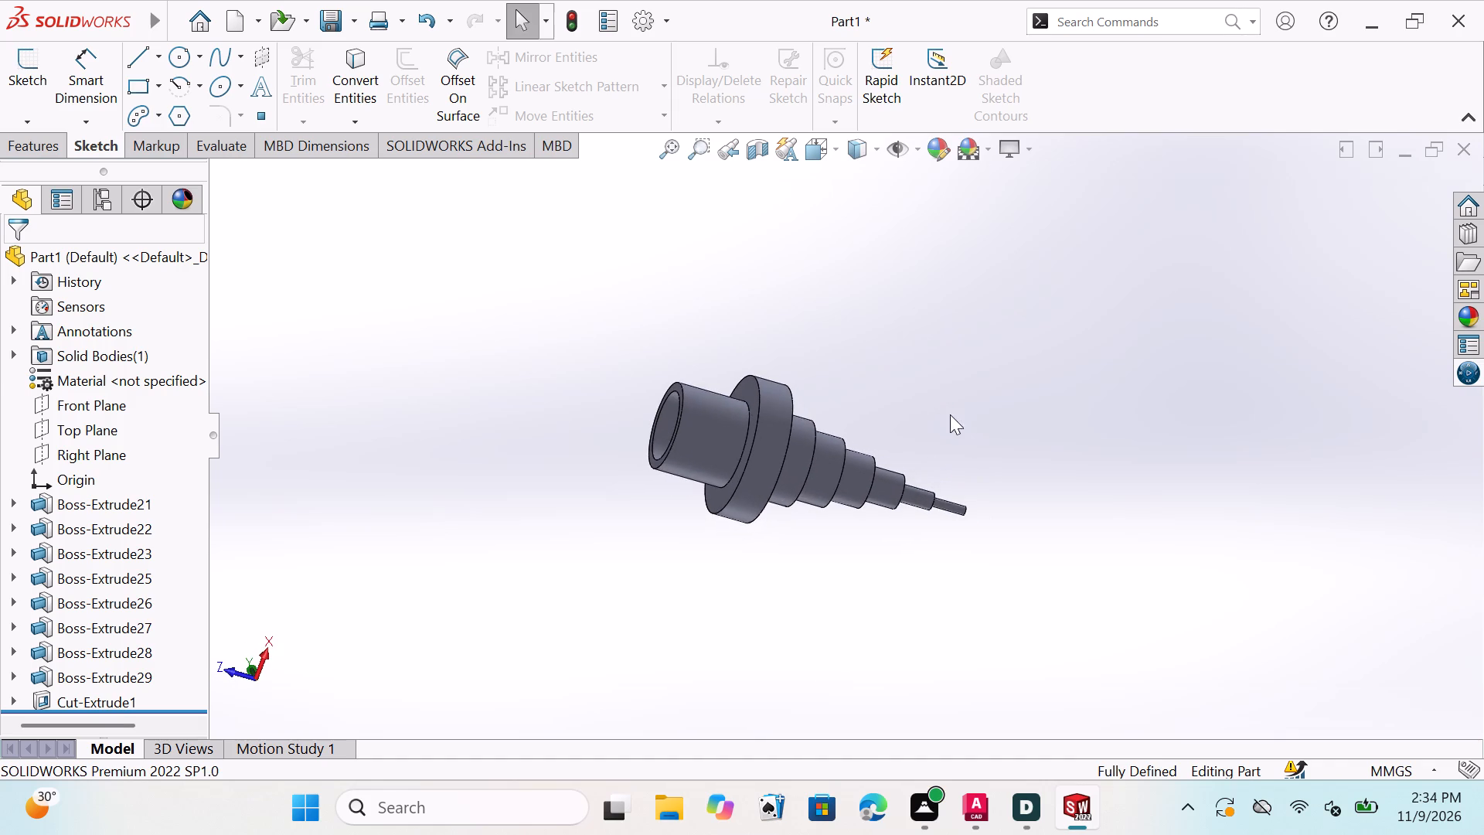
middle_drag(631, 455, 666, 608)
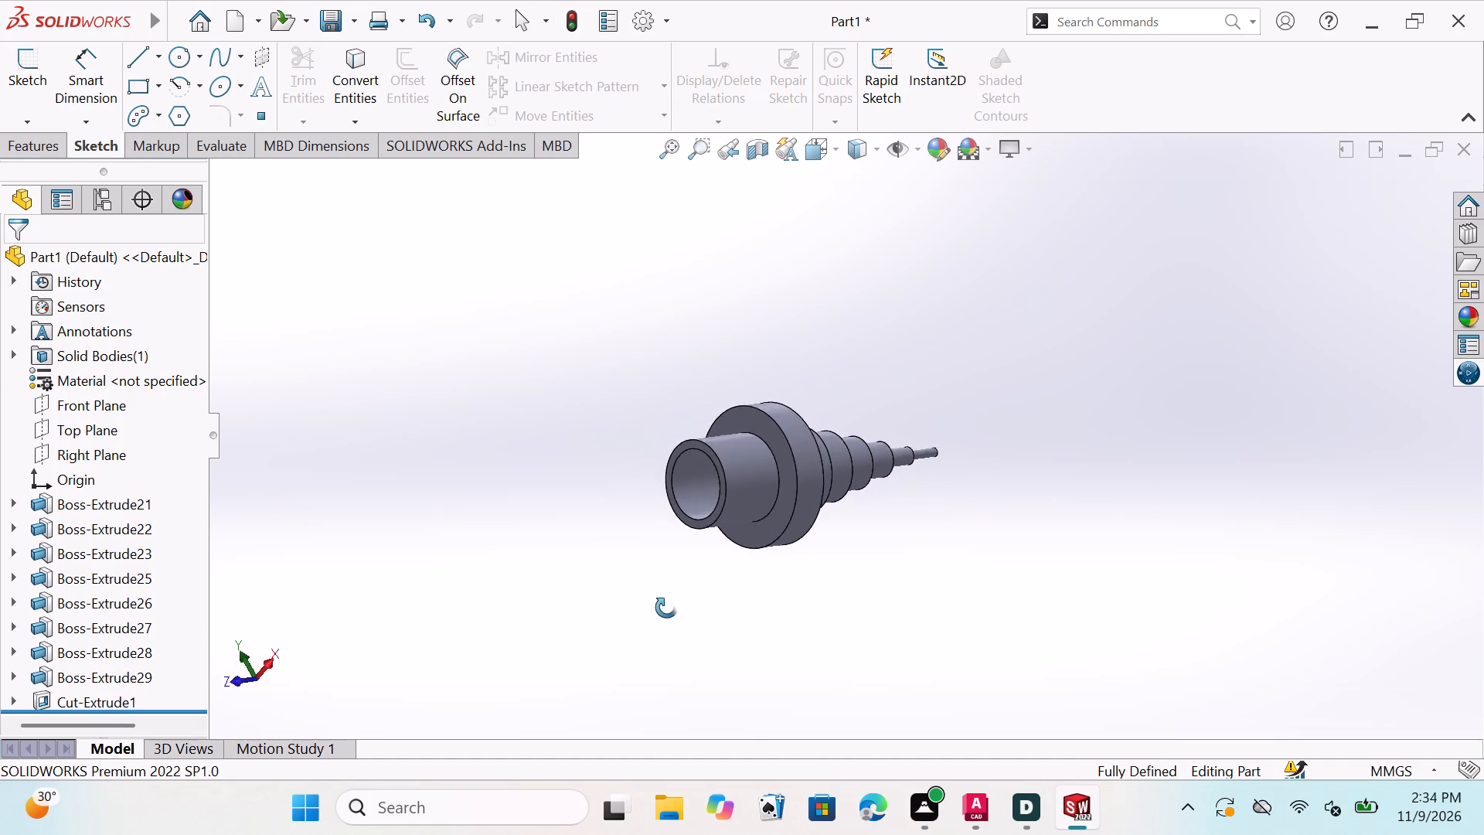
middle_drag(666, 608, 669, 656)
middle_drag(1036, 396, 967, 481)
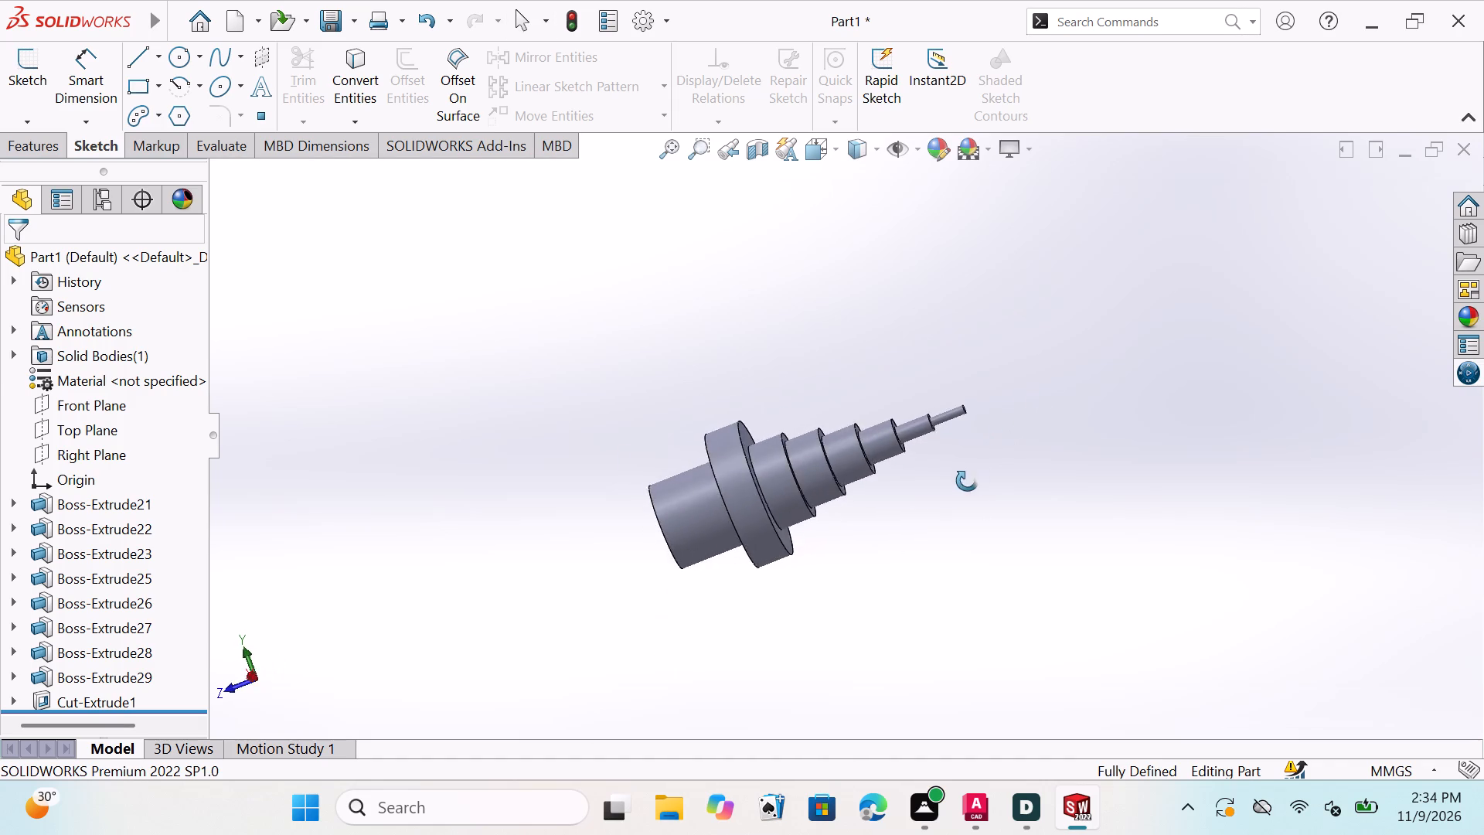
middle_drag(967, 481, 735, 322)
middle_drag(737, 357, 798, 449)
middle_drag(897, 468, 976, 449)
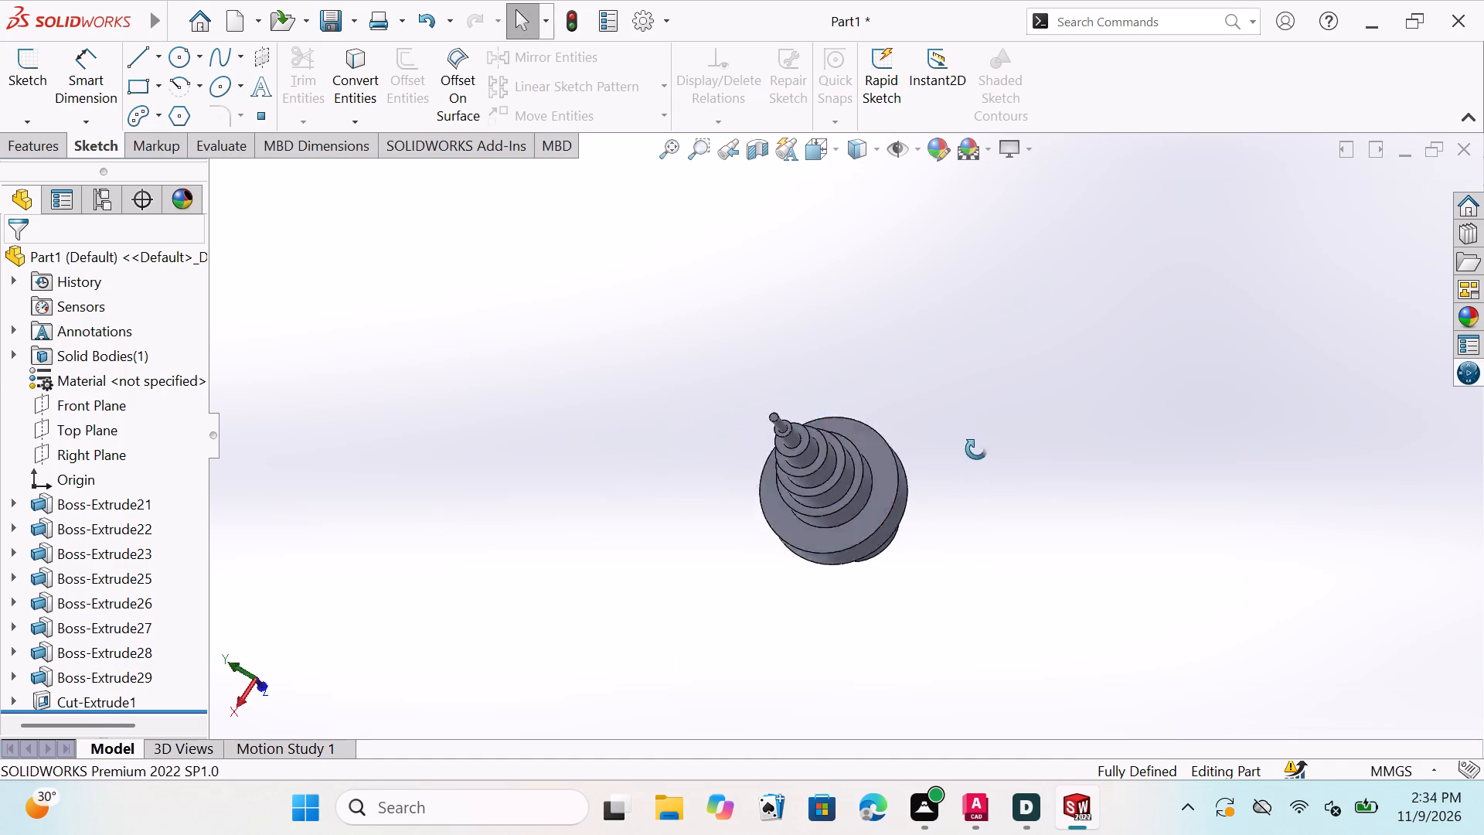
middle_drag(976, 449, 1108, 386)
middle_drag(1017, 435, 1088, 481)
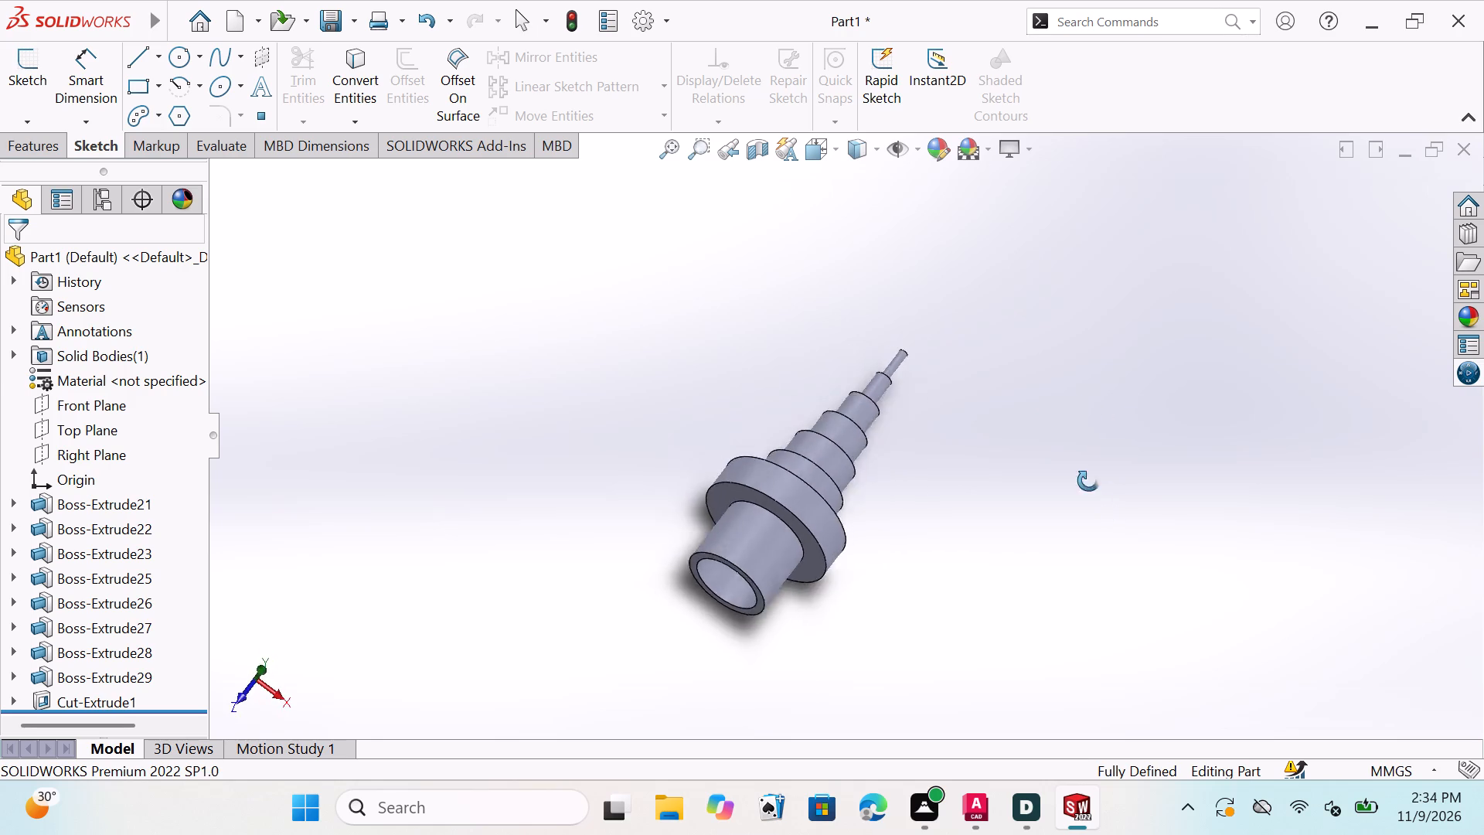
middle_drag(1088, 481, 1097, 353)
middle_drag(1098, 353, 1108, 362)
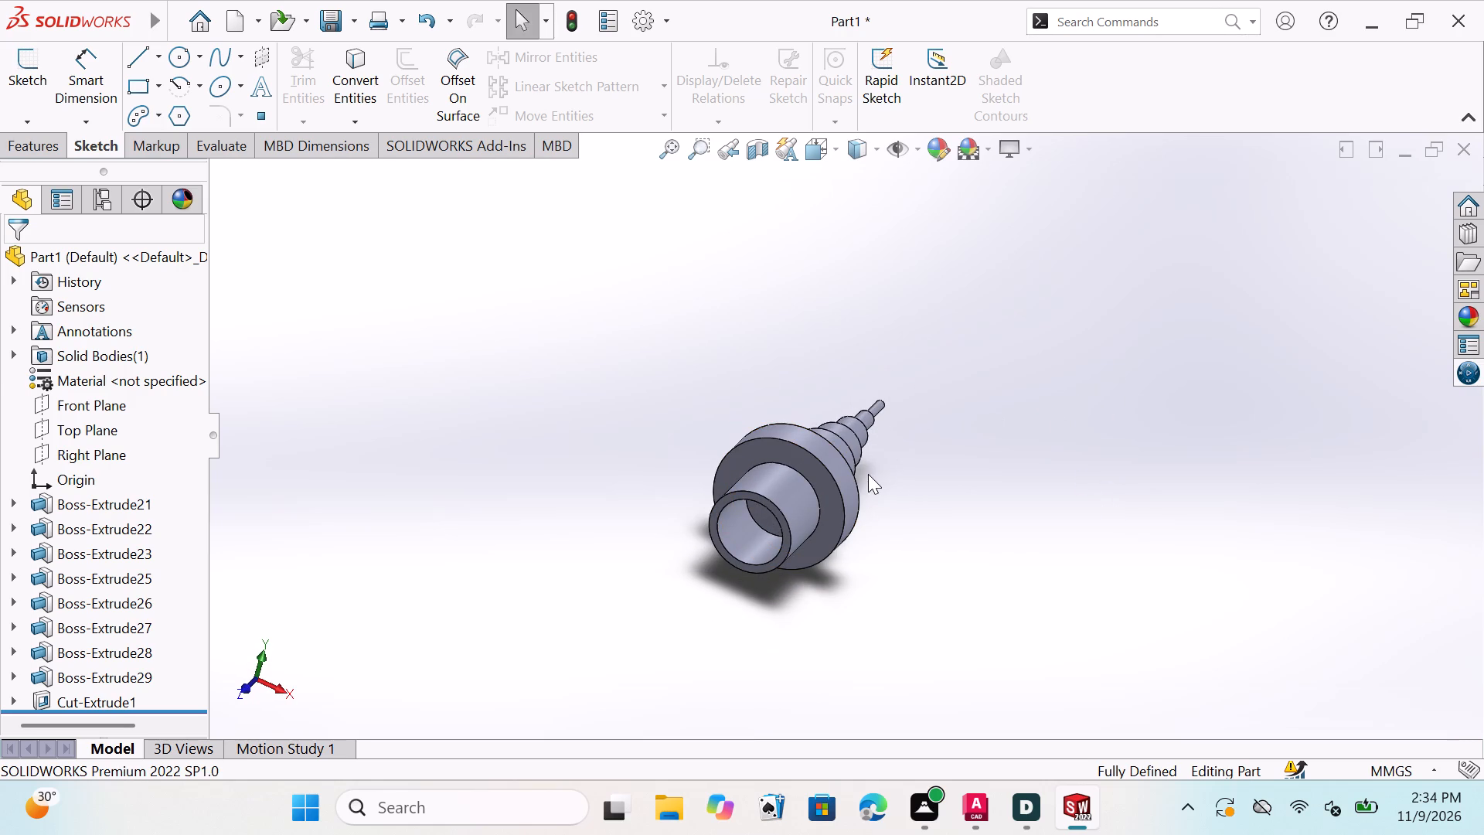
scroll(907, 540, down, 1)
scroll(826, 549, down, 1)
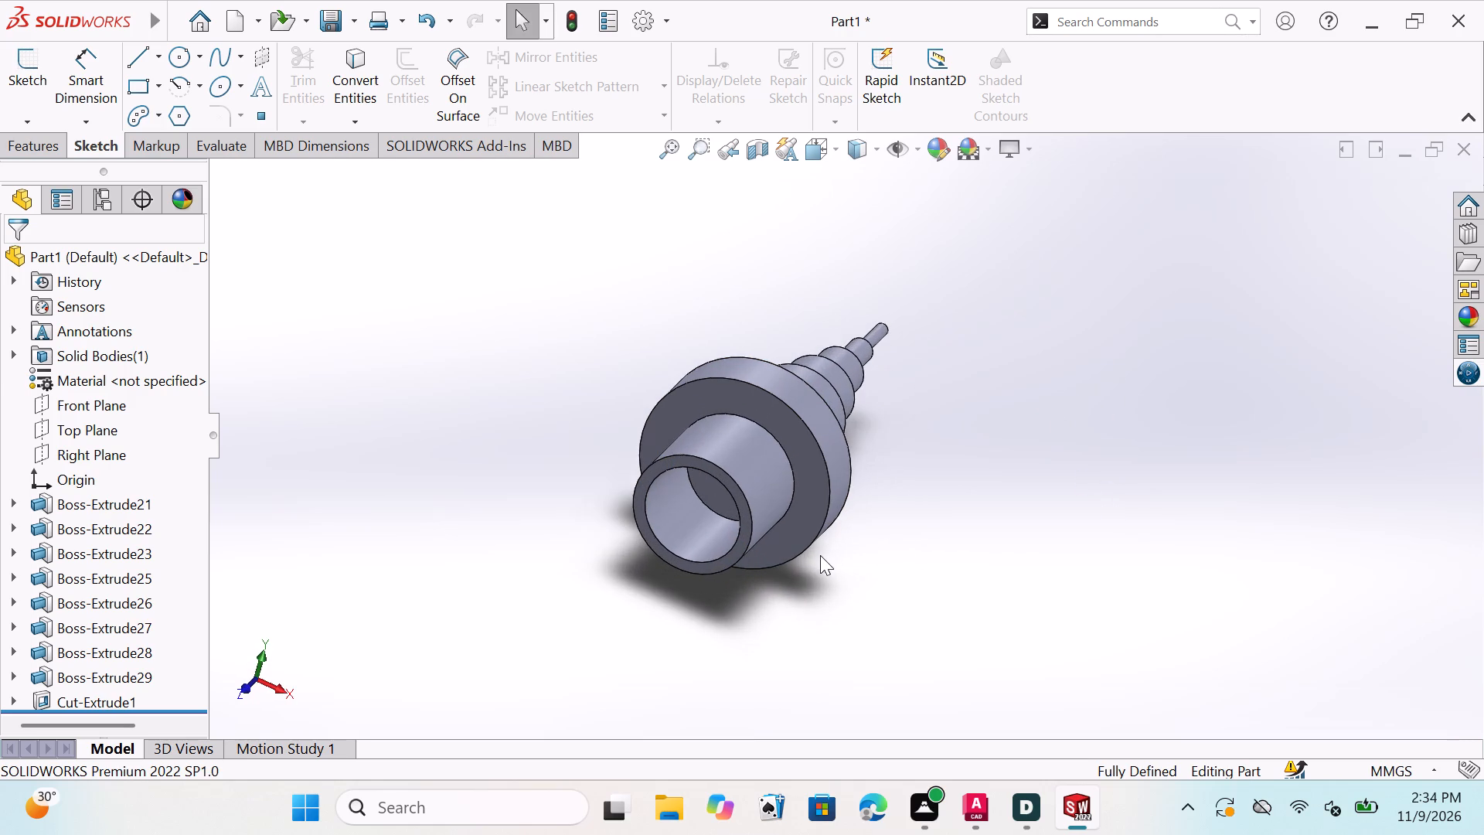
scroll(820, 556, down, 1)
middle_drag(859, 523, 857, 449)
middle_drag(935, 455, 878, 482)
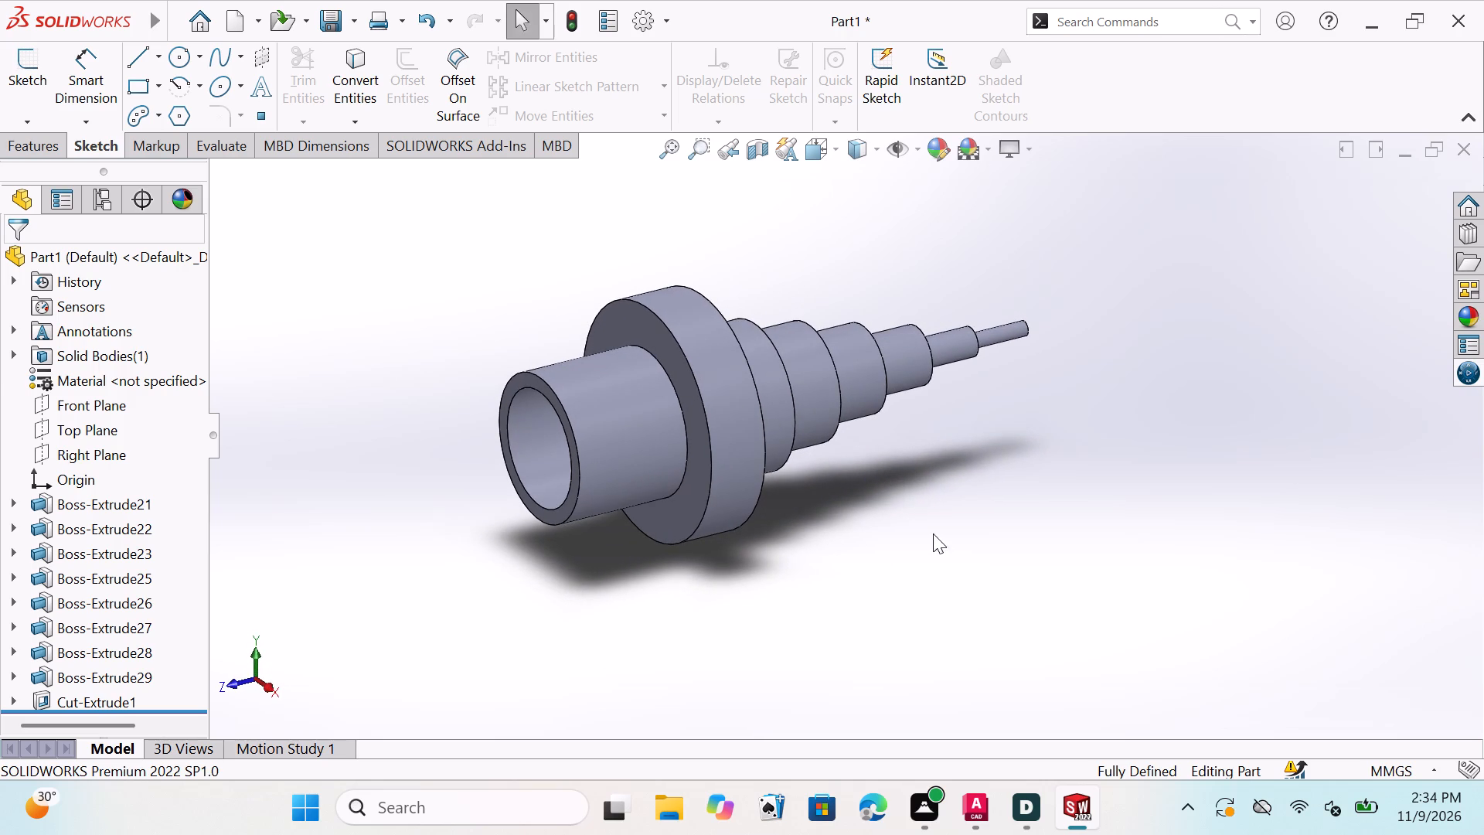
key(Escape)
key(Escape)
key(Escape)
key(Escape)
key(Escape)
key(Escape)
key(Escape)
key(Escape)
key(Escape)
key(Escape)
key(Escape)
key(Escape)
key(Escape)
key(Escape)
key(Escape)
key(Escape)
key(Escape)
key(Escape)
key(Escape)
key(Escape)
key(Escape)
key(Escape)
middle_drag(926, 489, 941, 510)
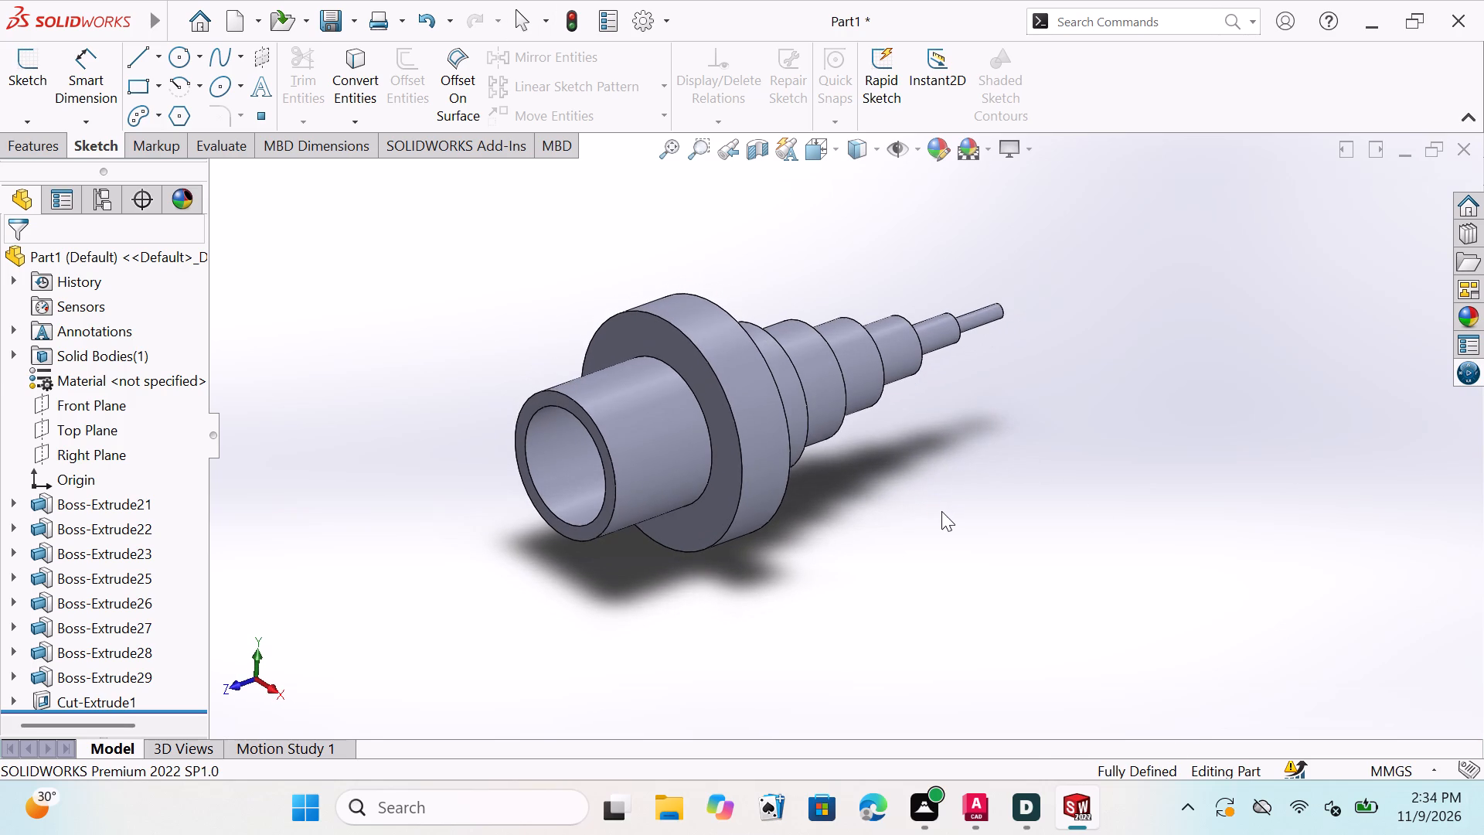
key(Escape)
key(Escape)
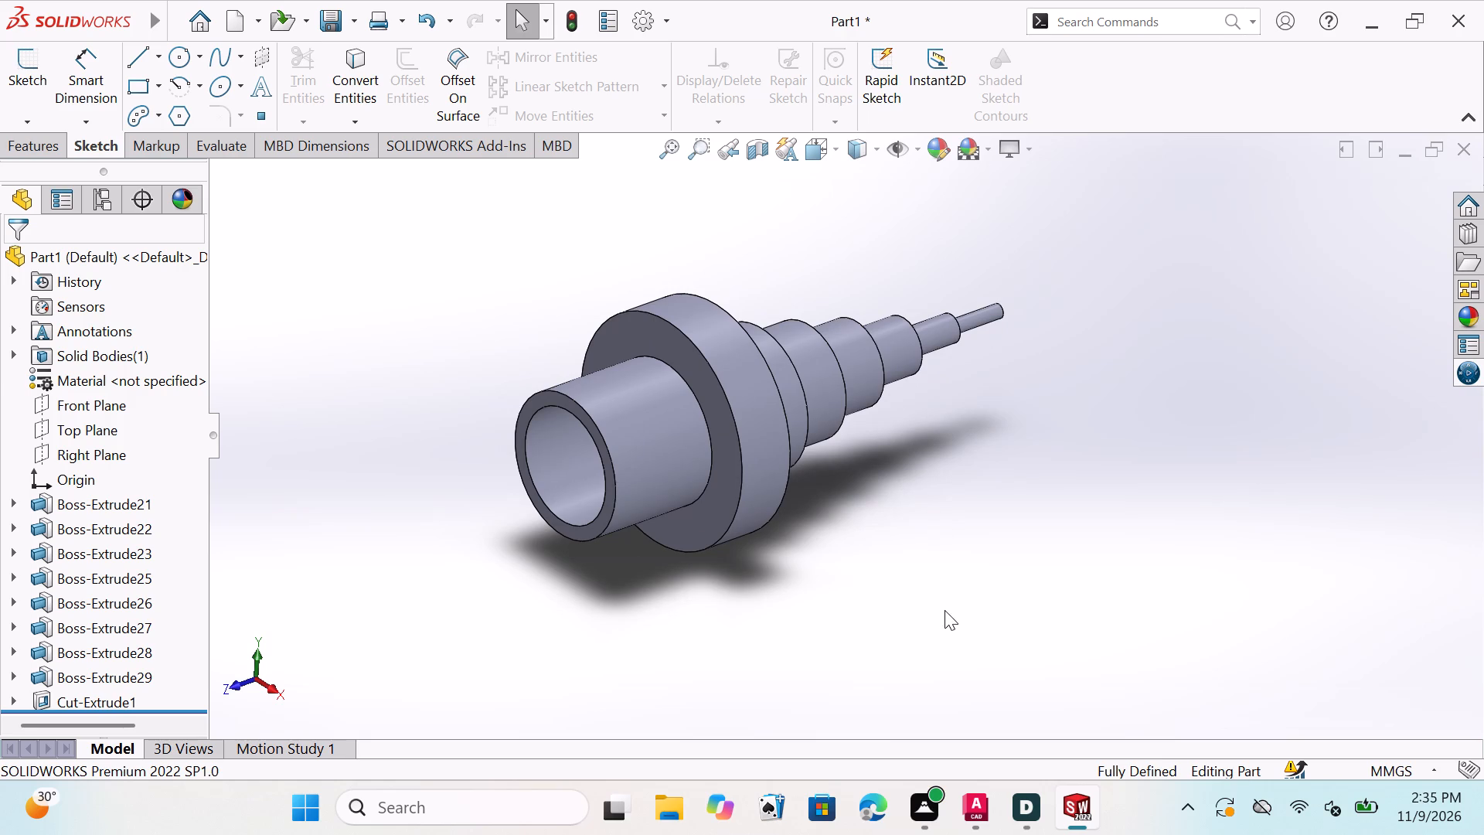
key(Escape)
Inspect the hollow front boss and the disc up close and at overall size from oblique front angles.
scroll(829, 530, down, 1)
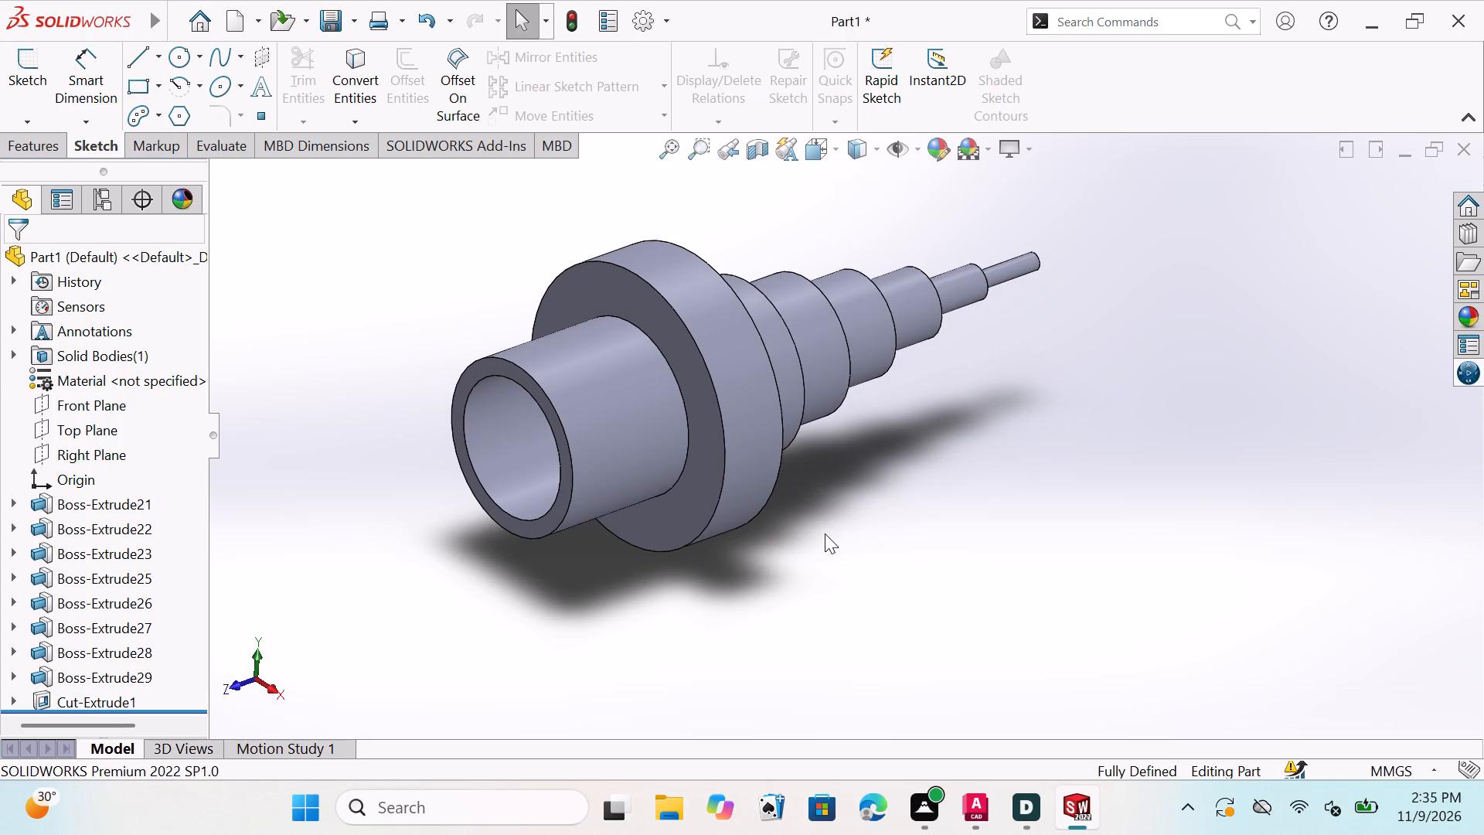
scroll(822, 533, down, 1)
scroll(814, 527, up, 2)
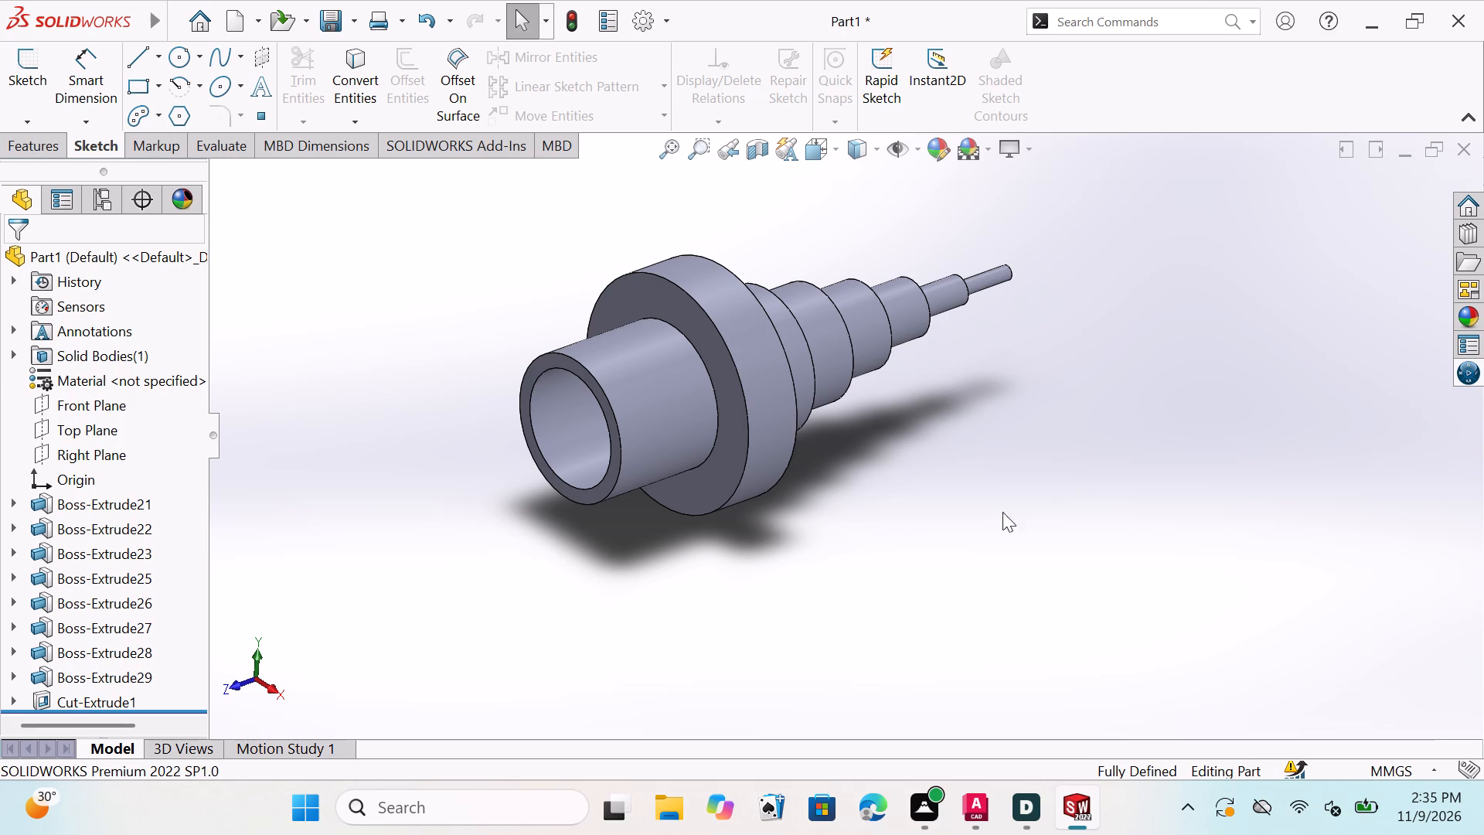
scroll(942, 498, up, 2)
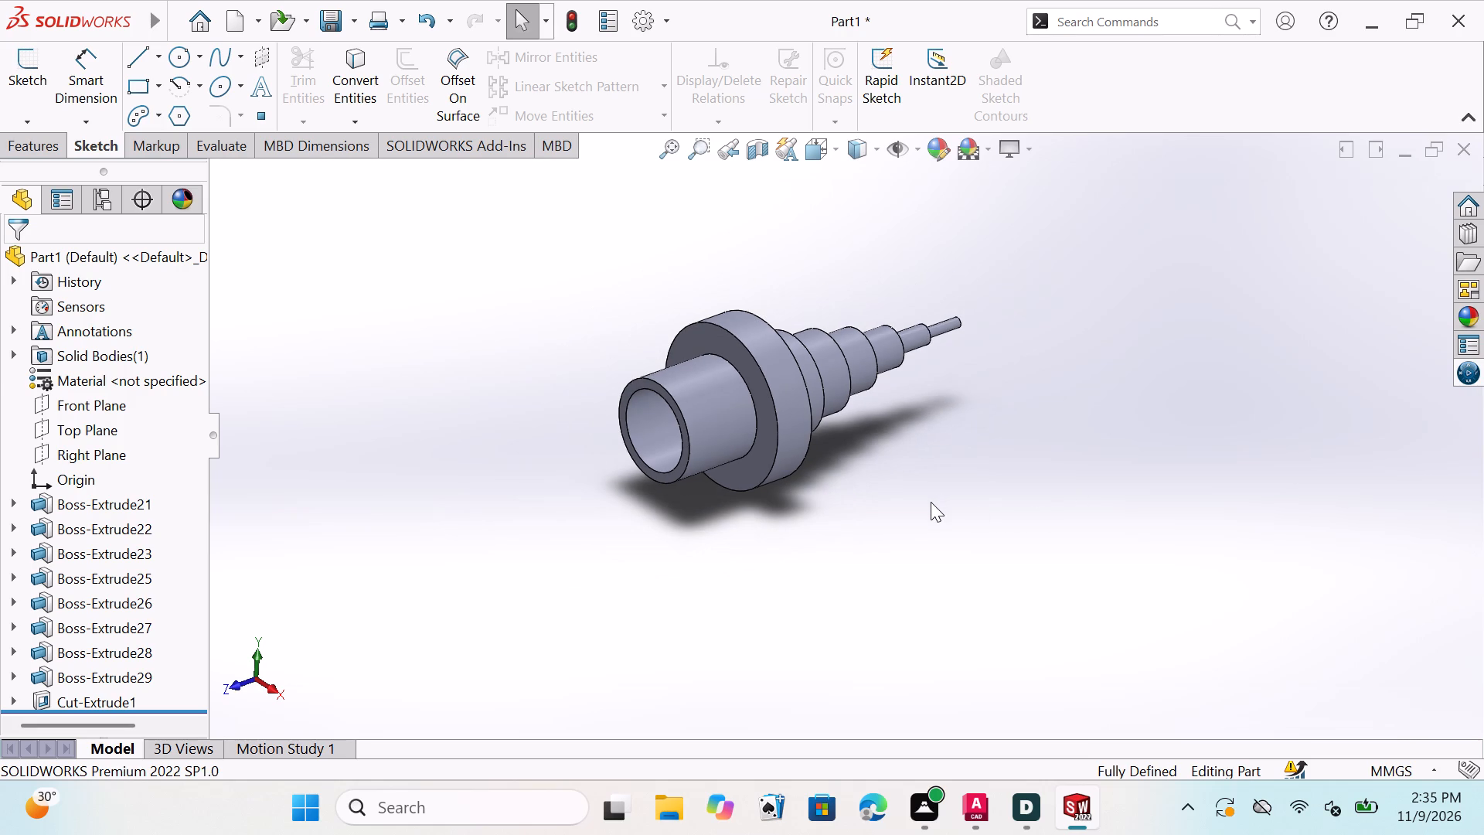
scroll(931, 502, down, 1)
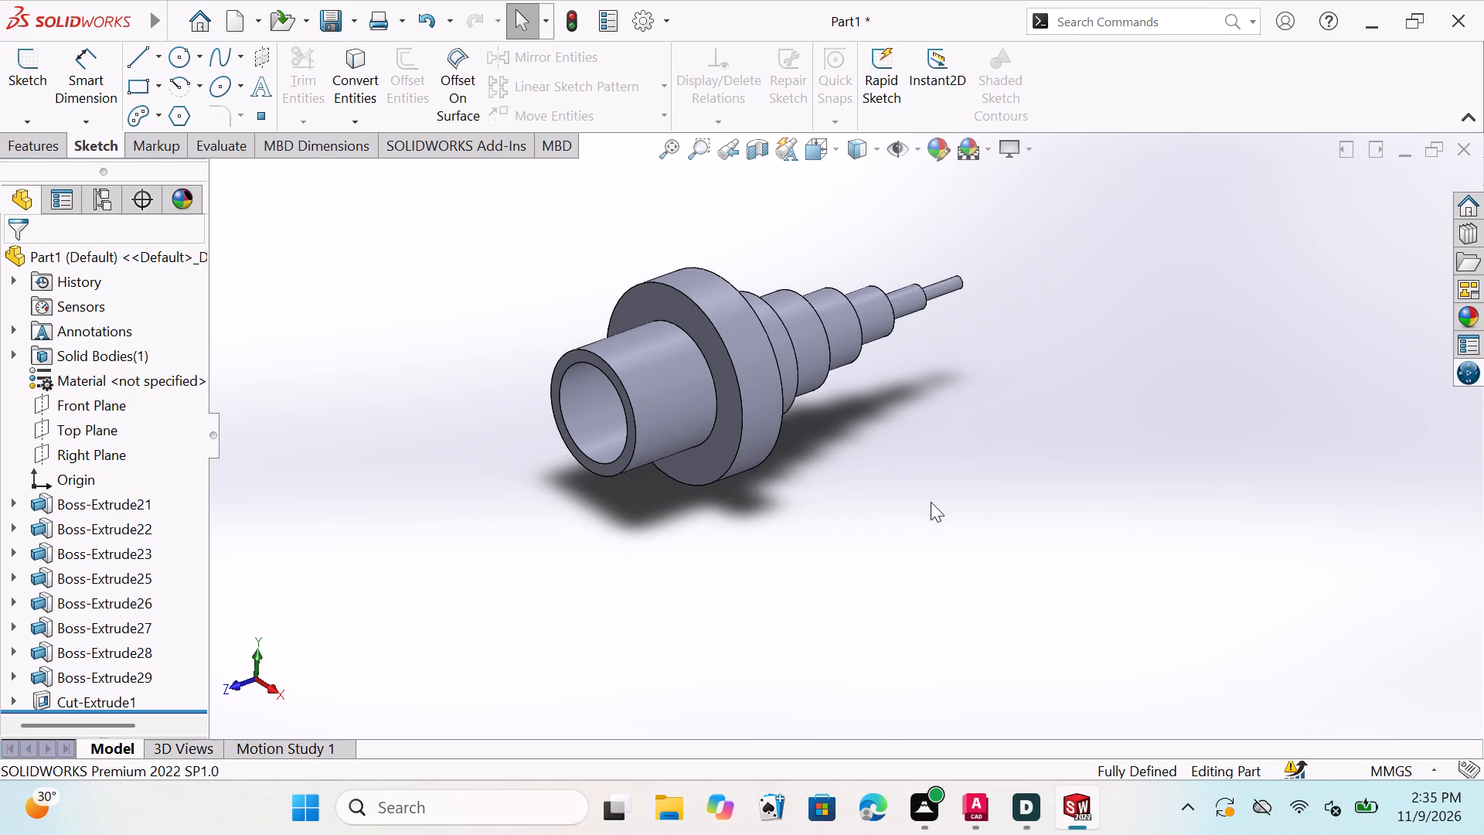
scroll(931, 502, up, 1)
scroll(934, 413, down, 1)
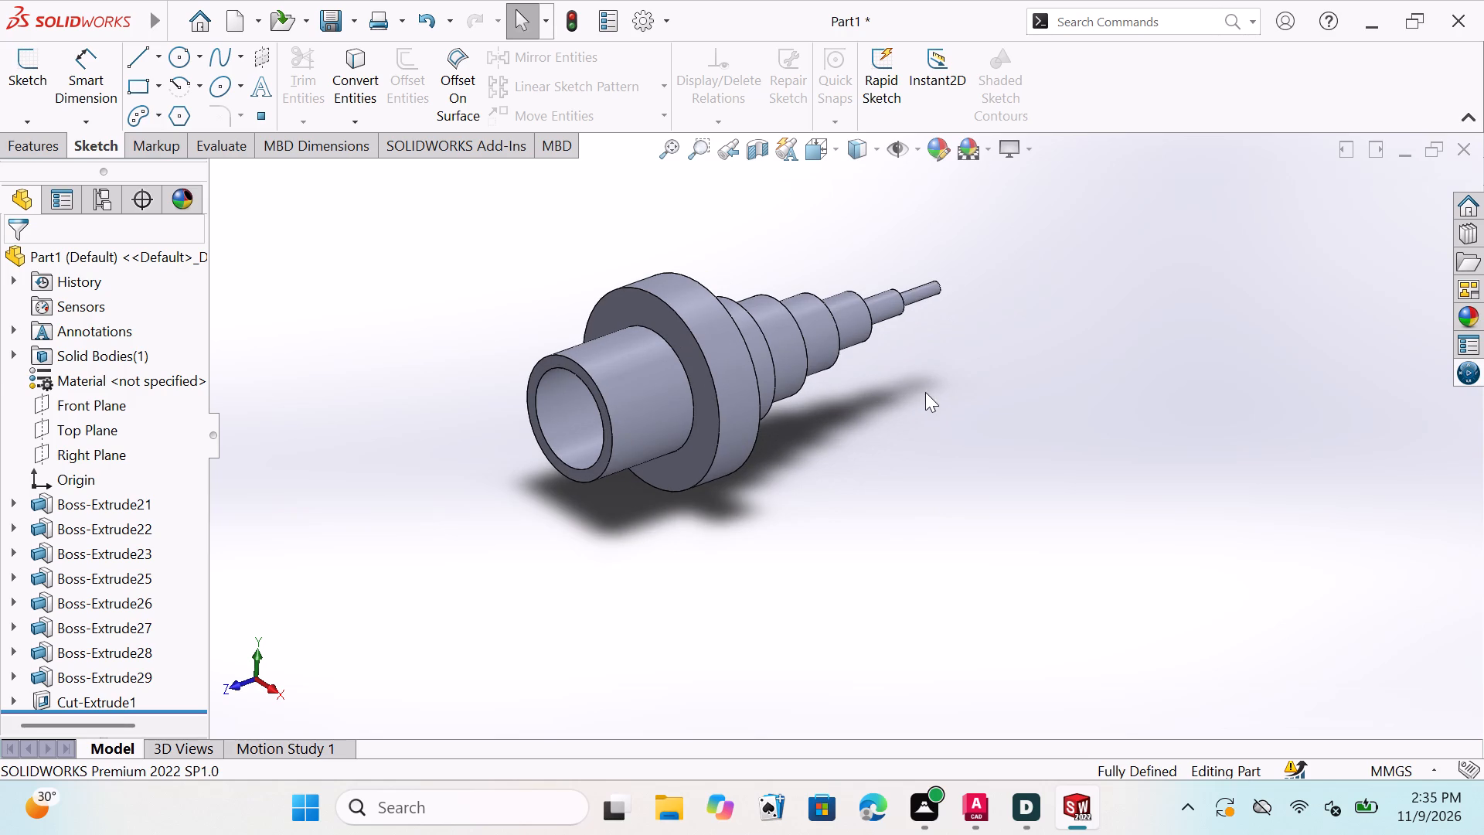
middle_drag(914, 388, 901, 437)
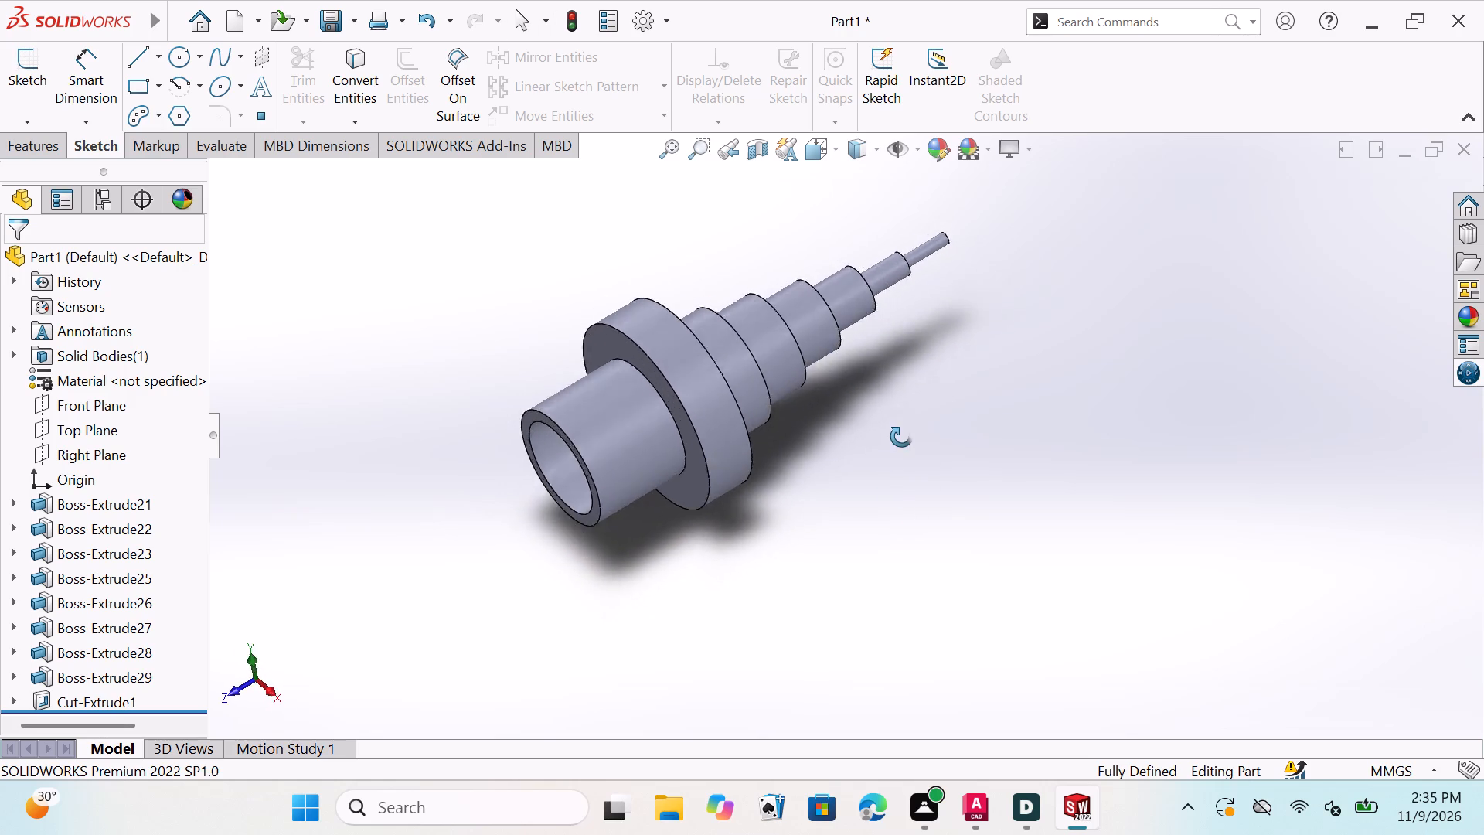
middle_drag(901, 437, 942, 402)
scroll(880, 360, down, 2)
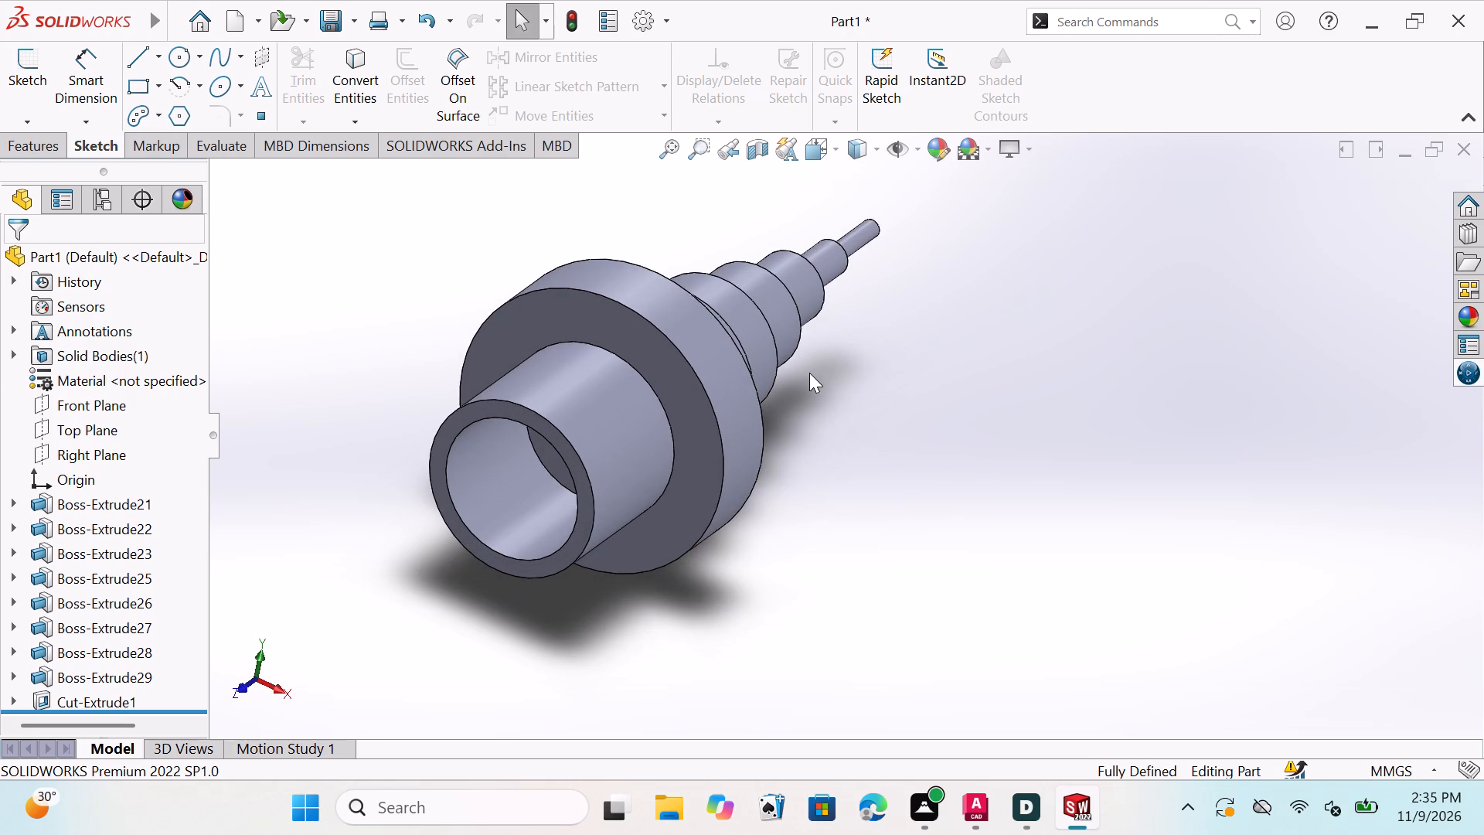
scroll(809, 373, up, 1)
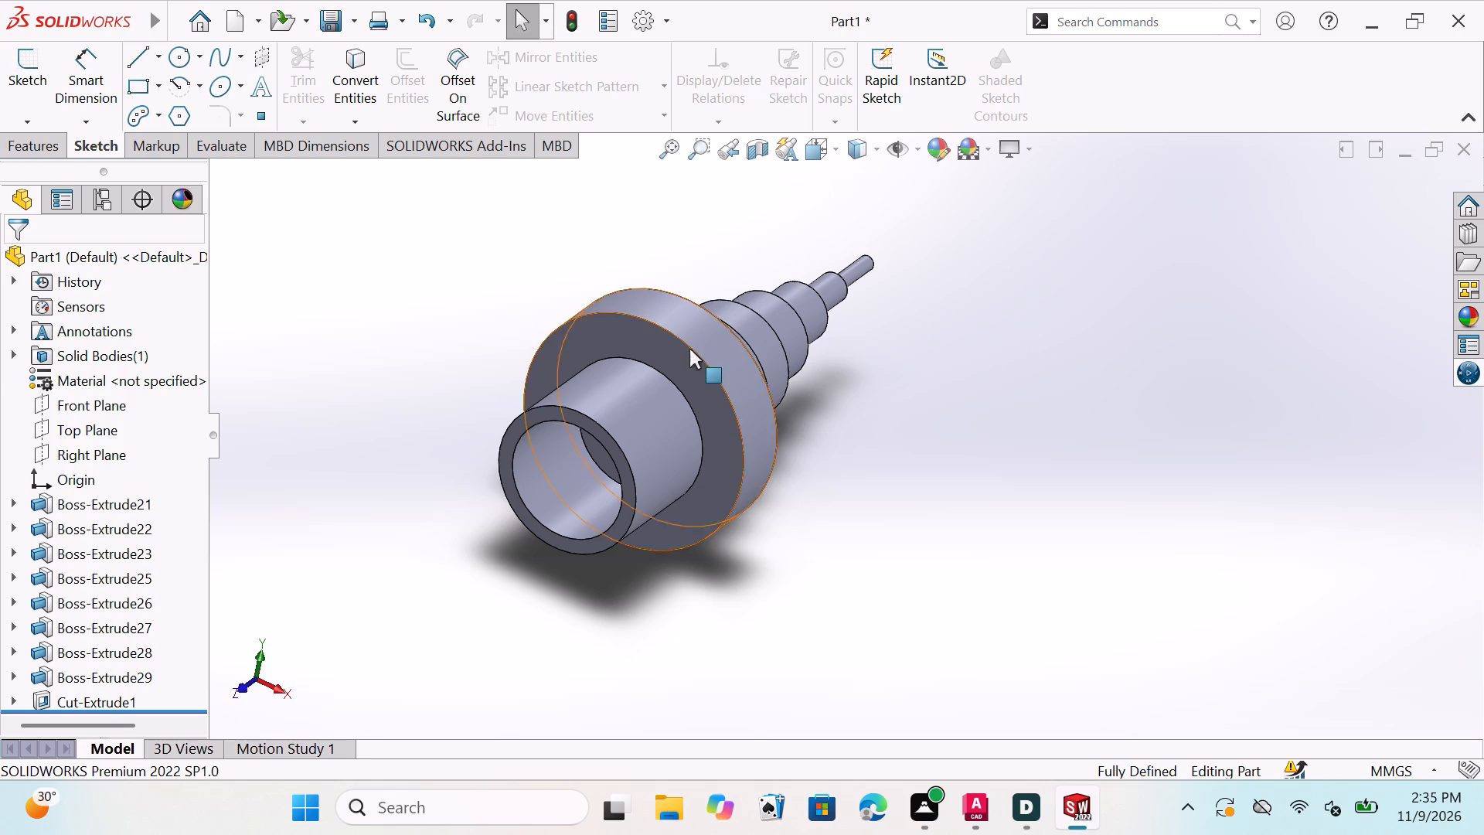
View the part square to the Front Plane to check the concentric disc, front boss and bore.
click(111, 404)
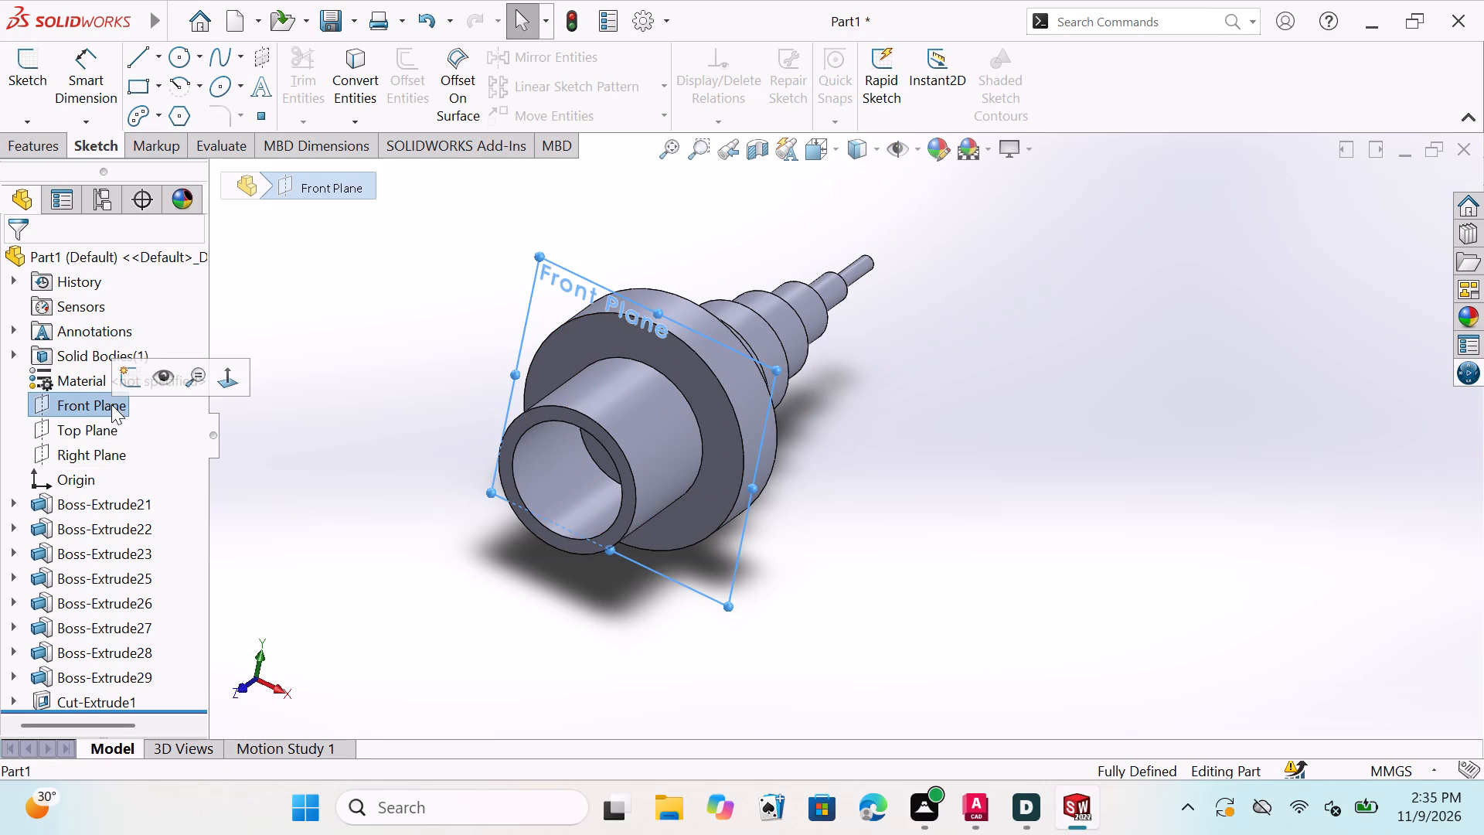
click(222, 376)
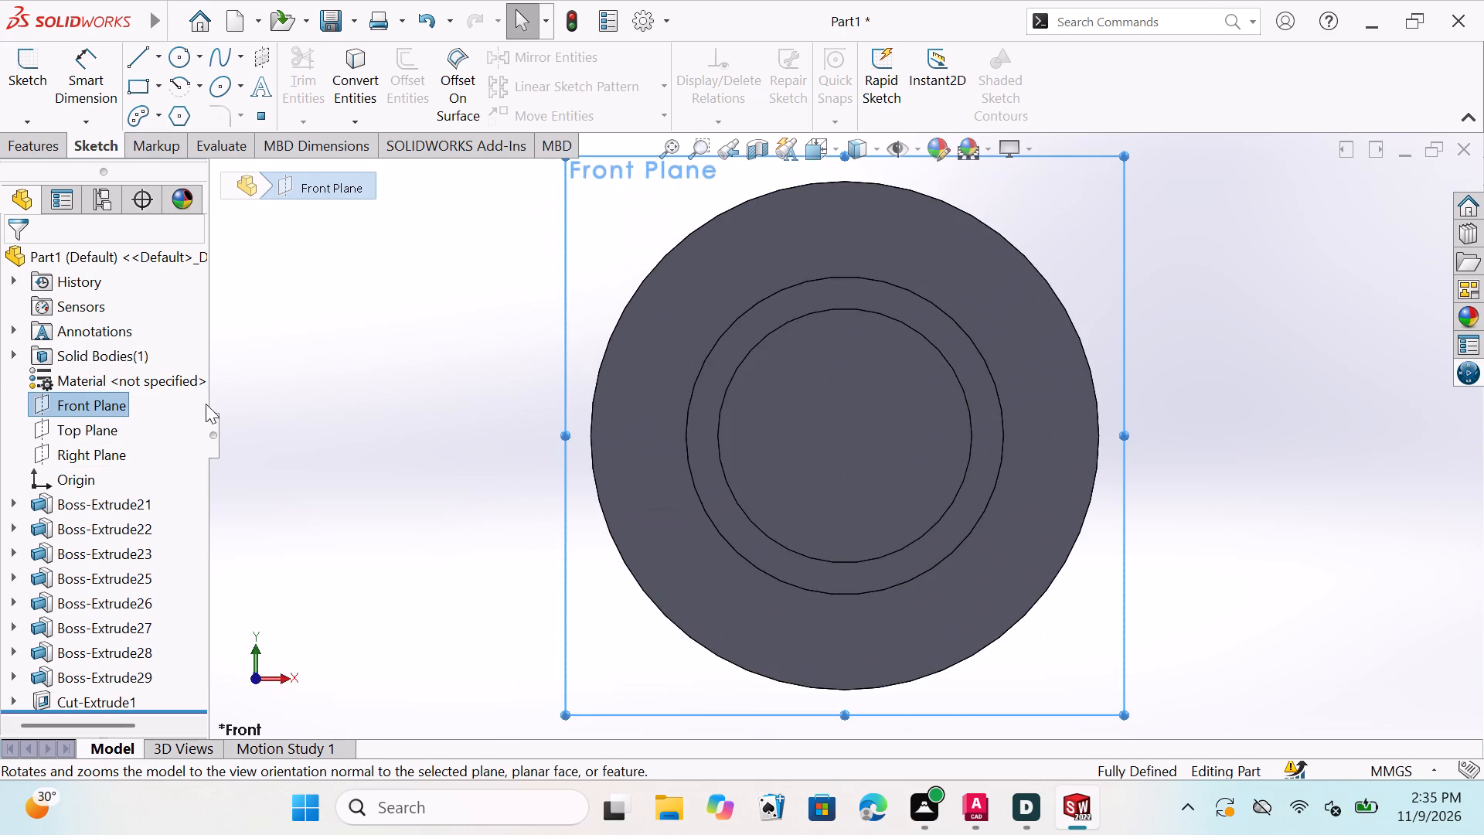
scroll(1064, 408, down, 1)
scroll(1062, 411, up, 2)
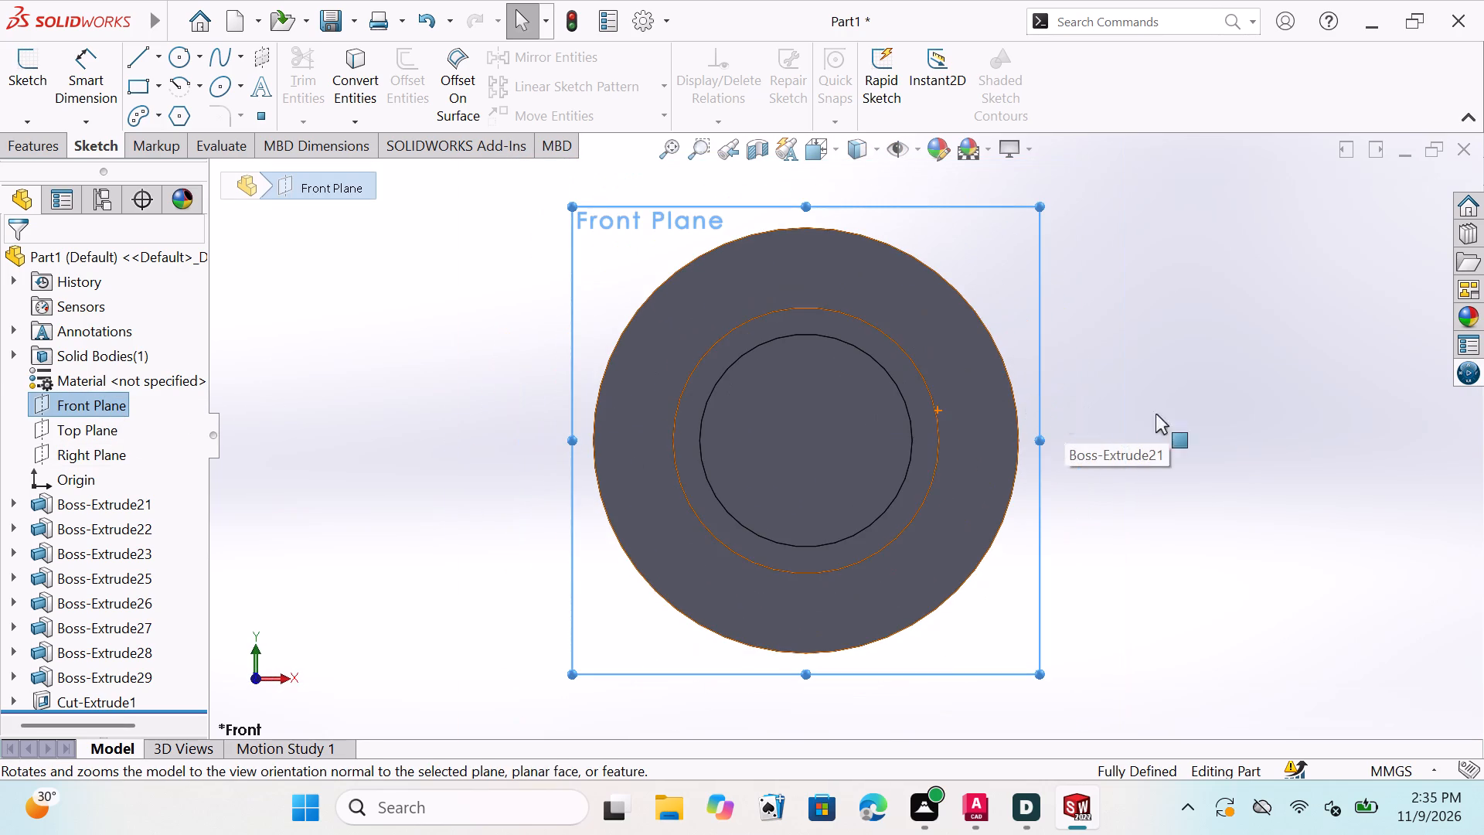
Examine the whole part in an oblique view against the Front Plane and clear the plane selection.
middle_drag(1264, 434, 1183, 483)
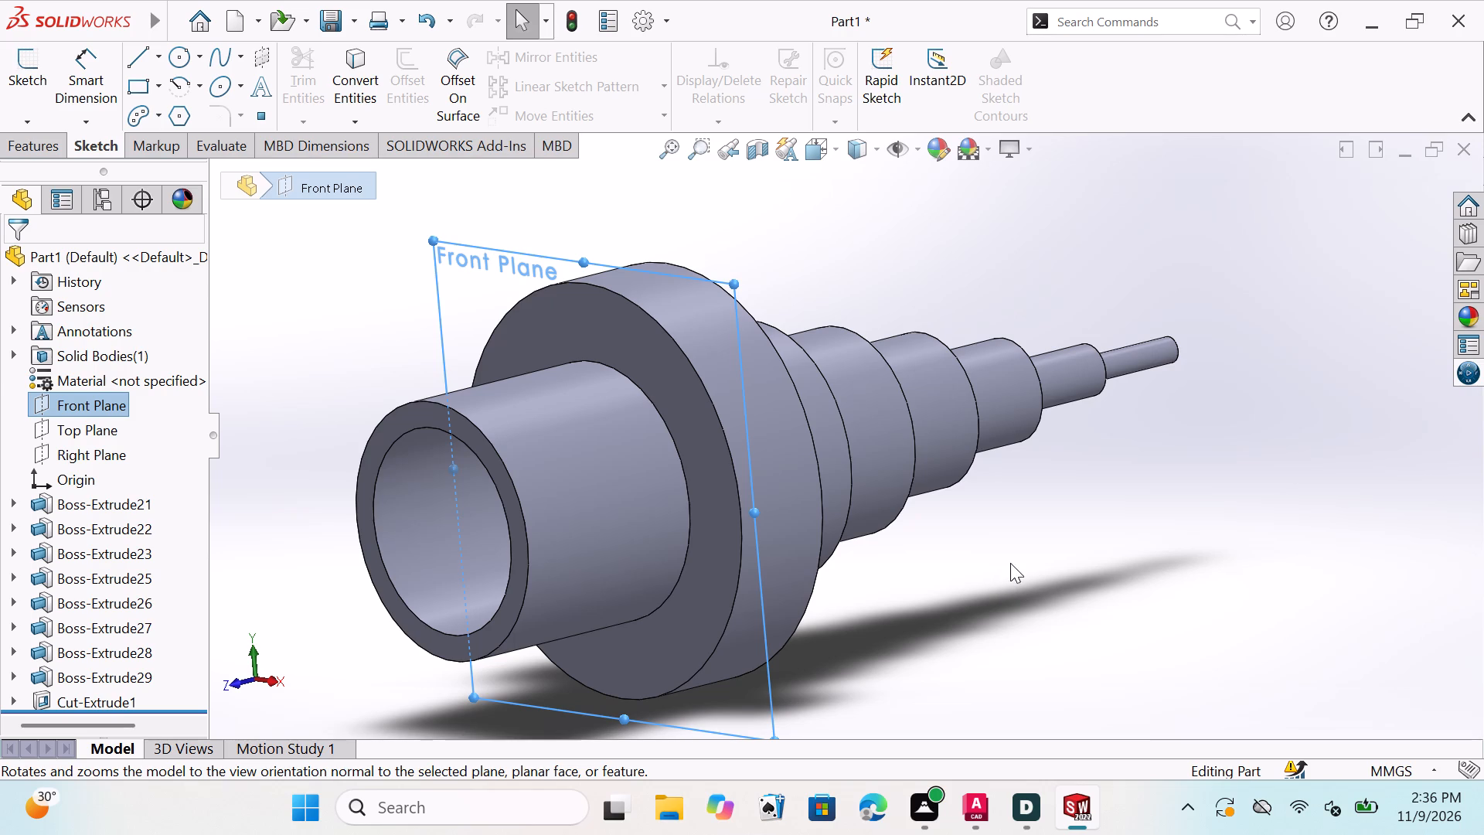
scroll(866, 554, down, 1)
scroll(859, 556, up, 1)
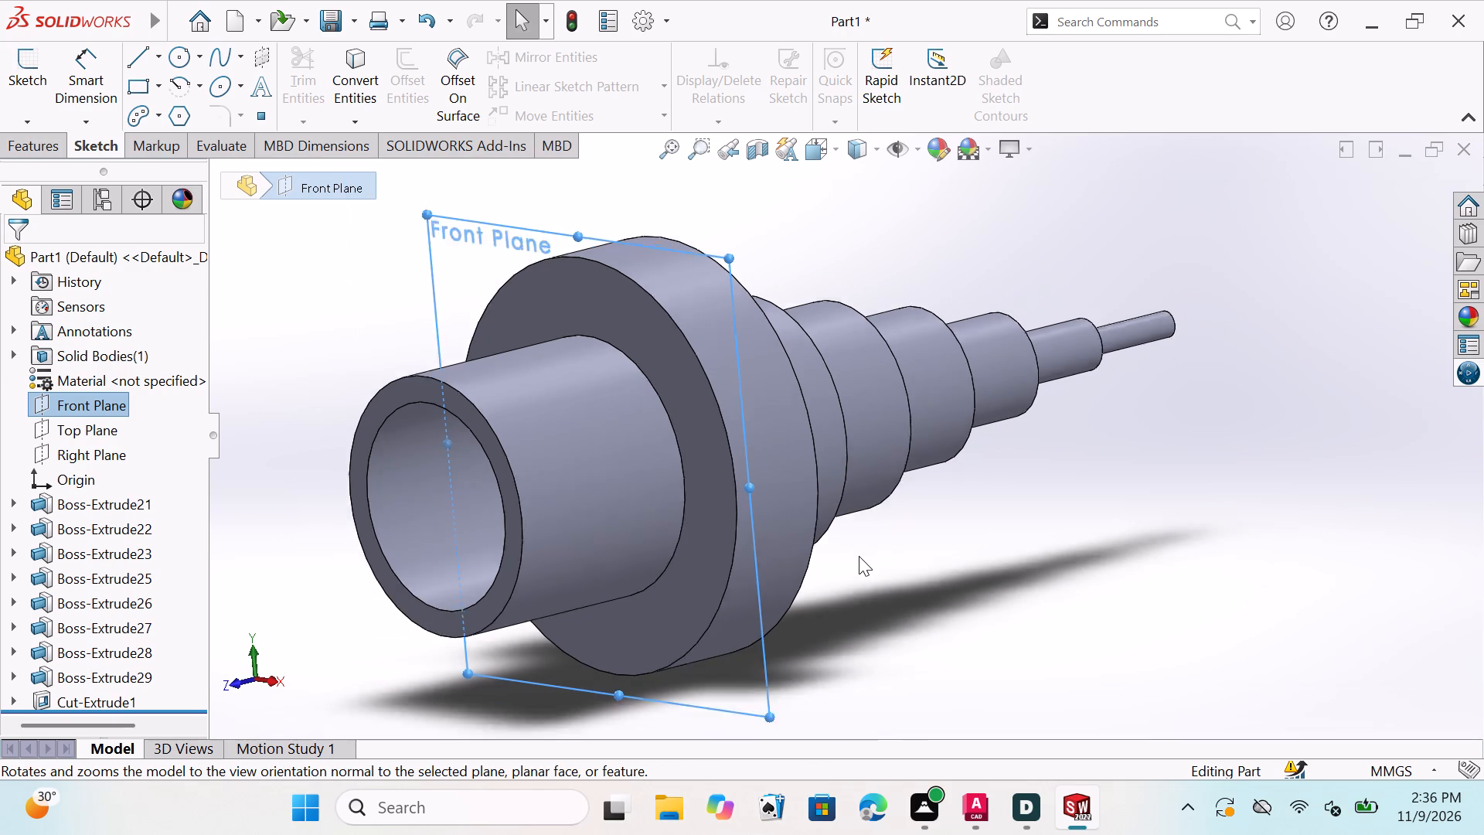
scroll(859, 556, up, 2)
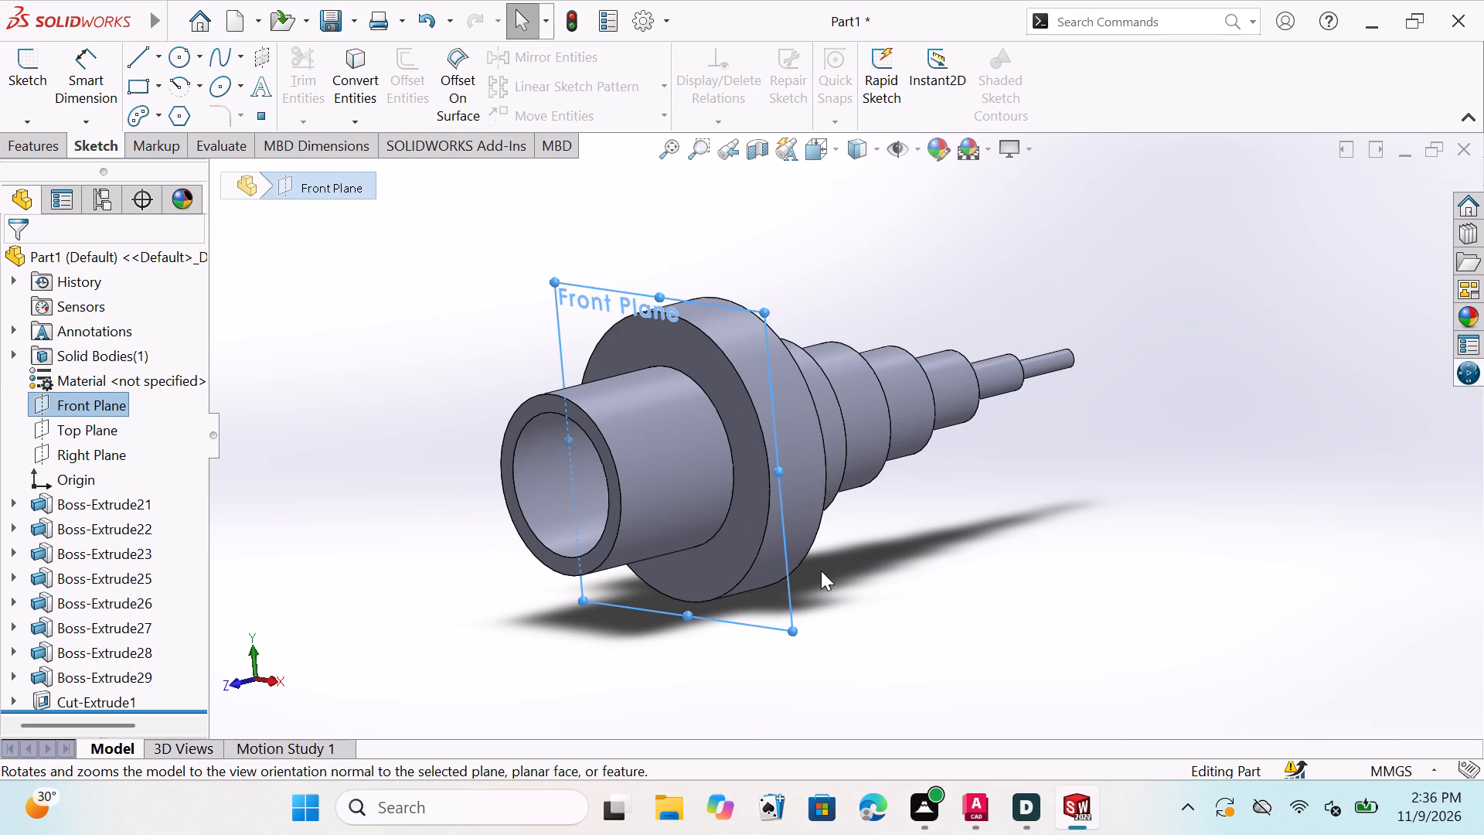
scroll(769, 564, up, 2)
scroll(768, 564, down, 1)
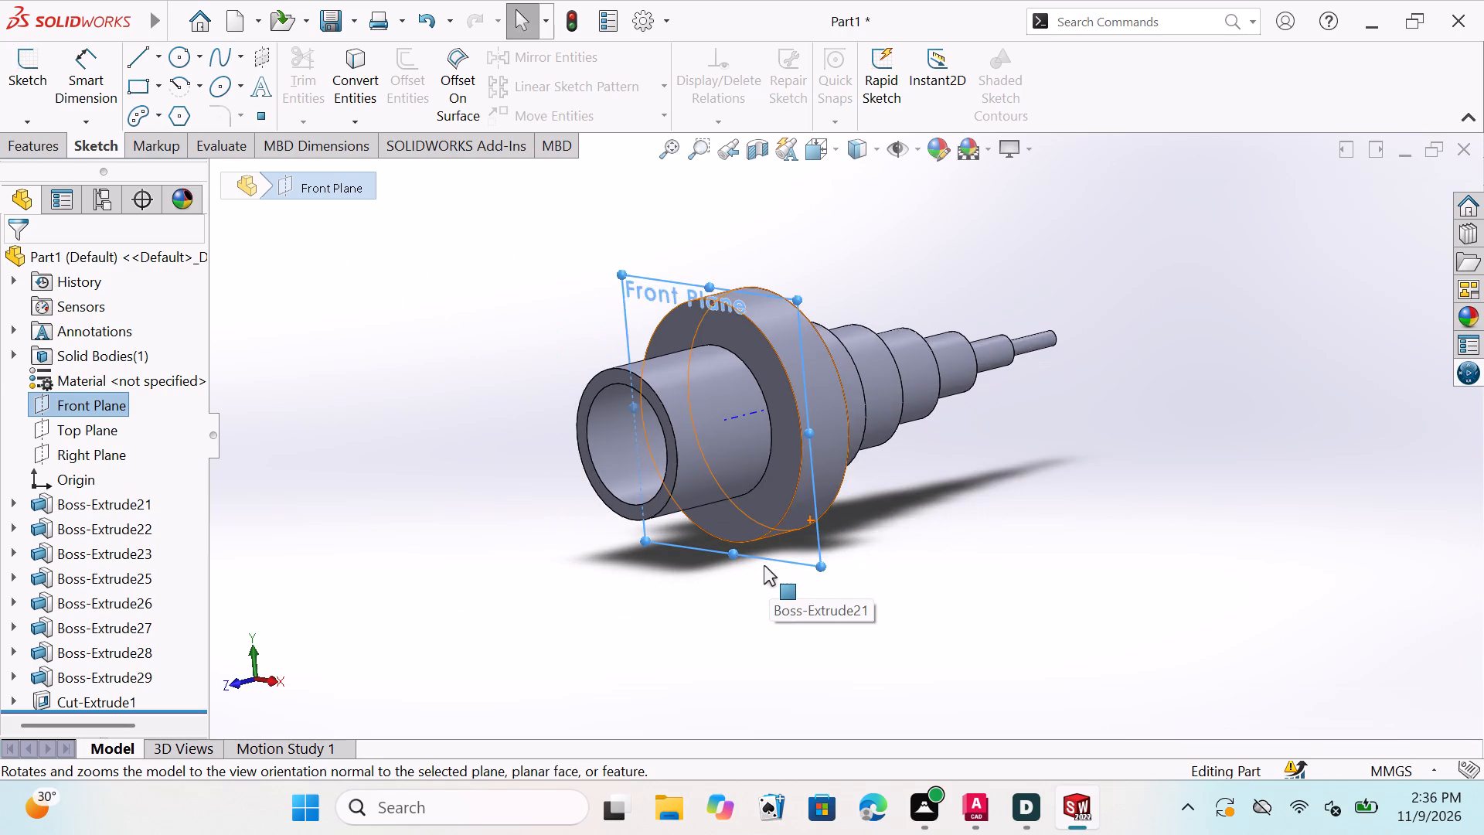
scroll(764, 565, down, 1)
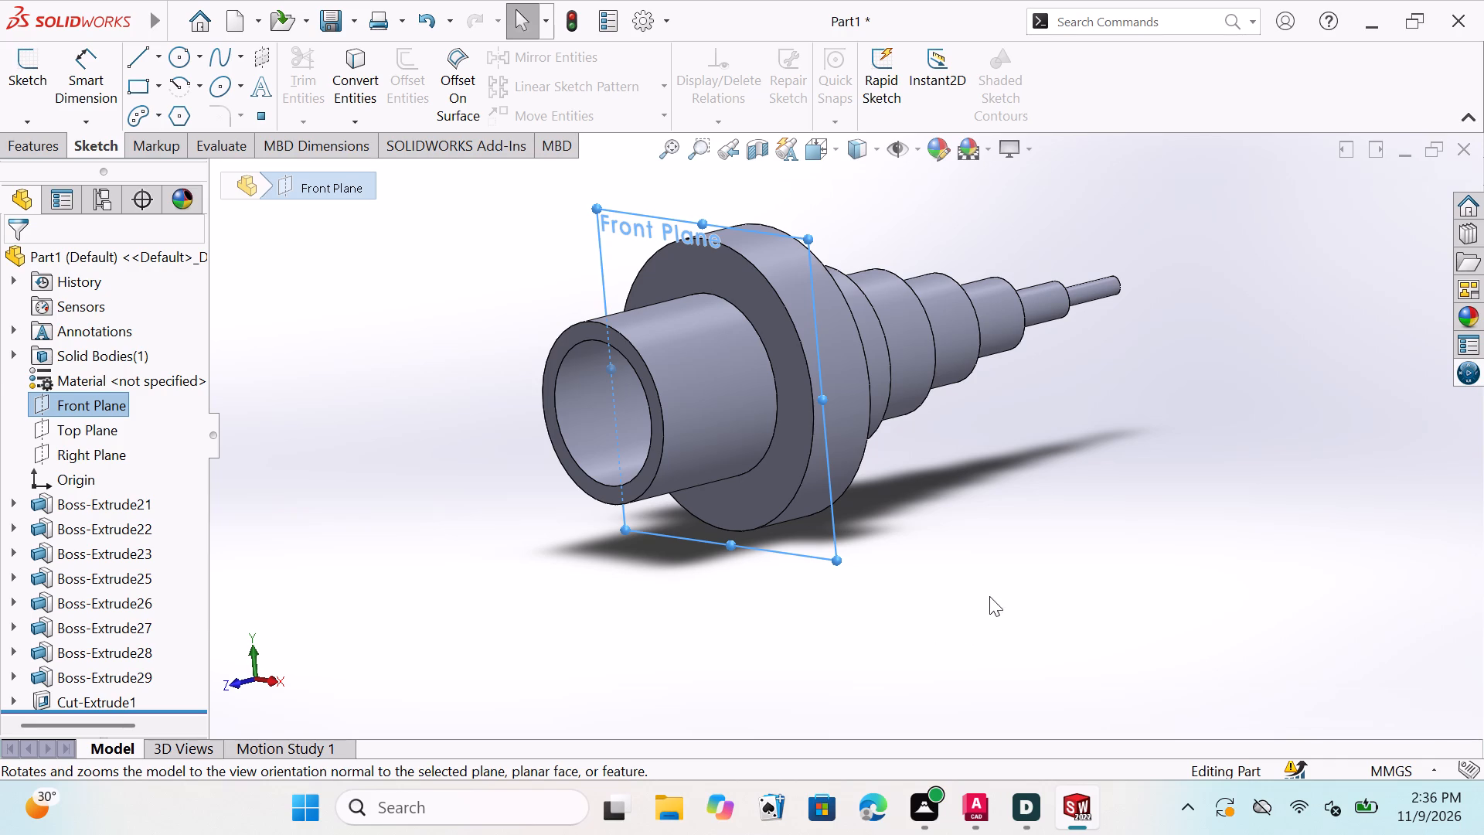
scroll(751, 0, up, 1)
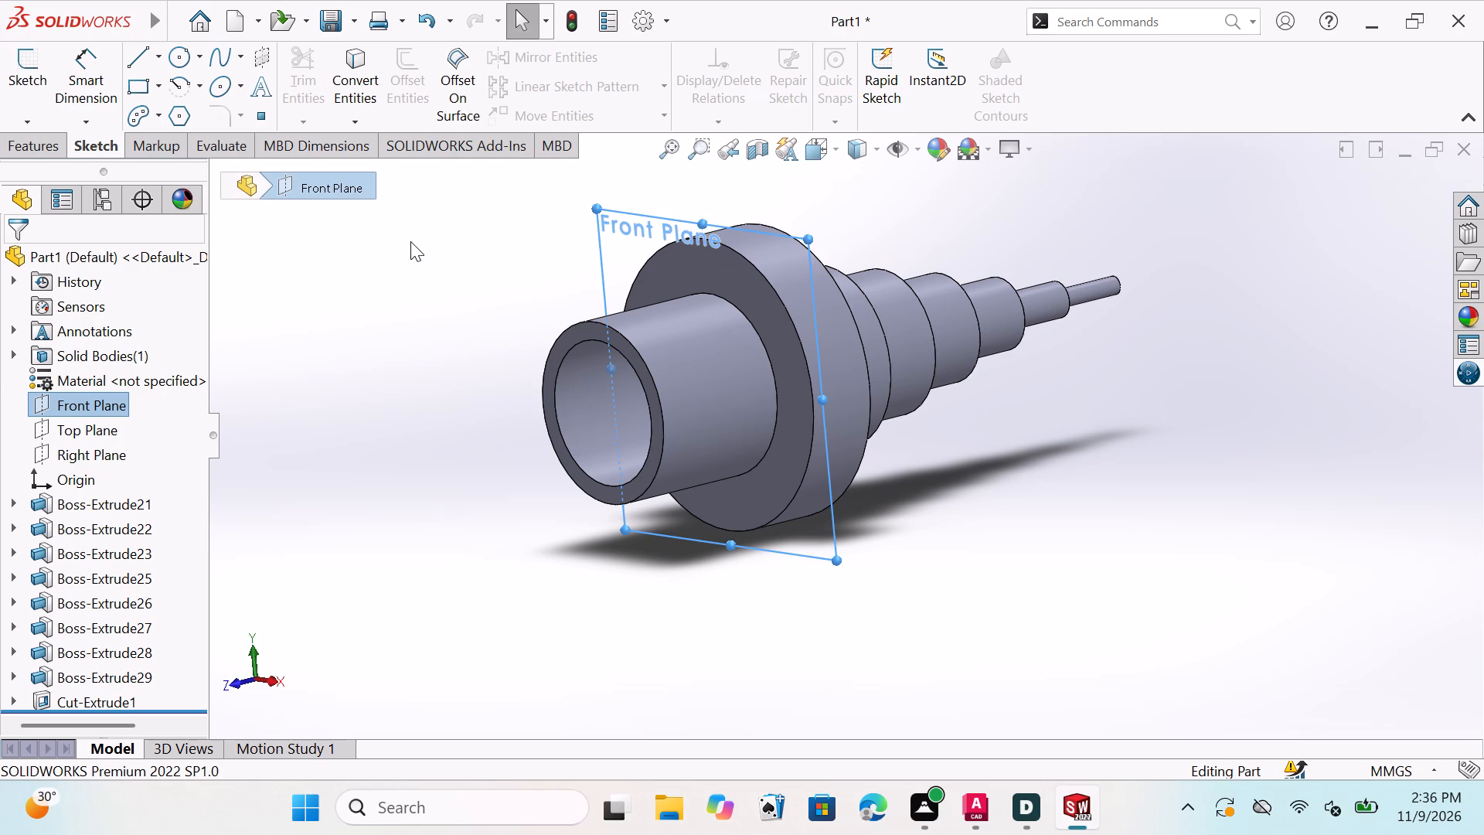
key(Escape)
key(Escape)
key(Escape)
key(Escape)
key(Escape)
key(Escape)
key(Escape)
key(Escape)
key(Escape)
key(Escape)
key(Escape)
key(Escape)
key(Escape)
key(Escape)
key(Escape)
key(Escape)
key(Escape)
key(Escape)
key(Escape)
key(Escape)
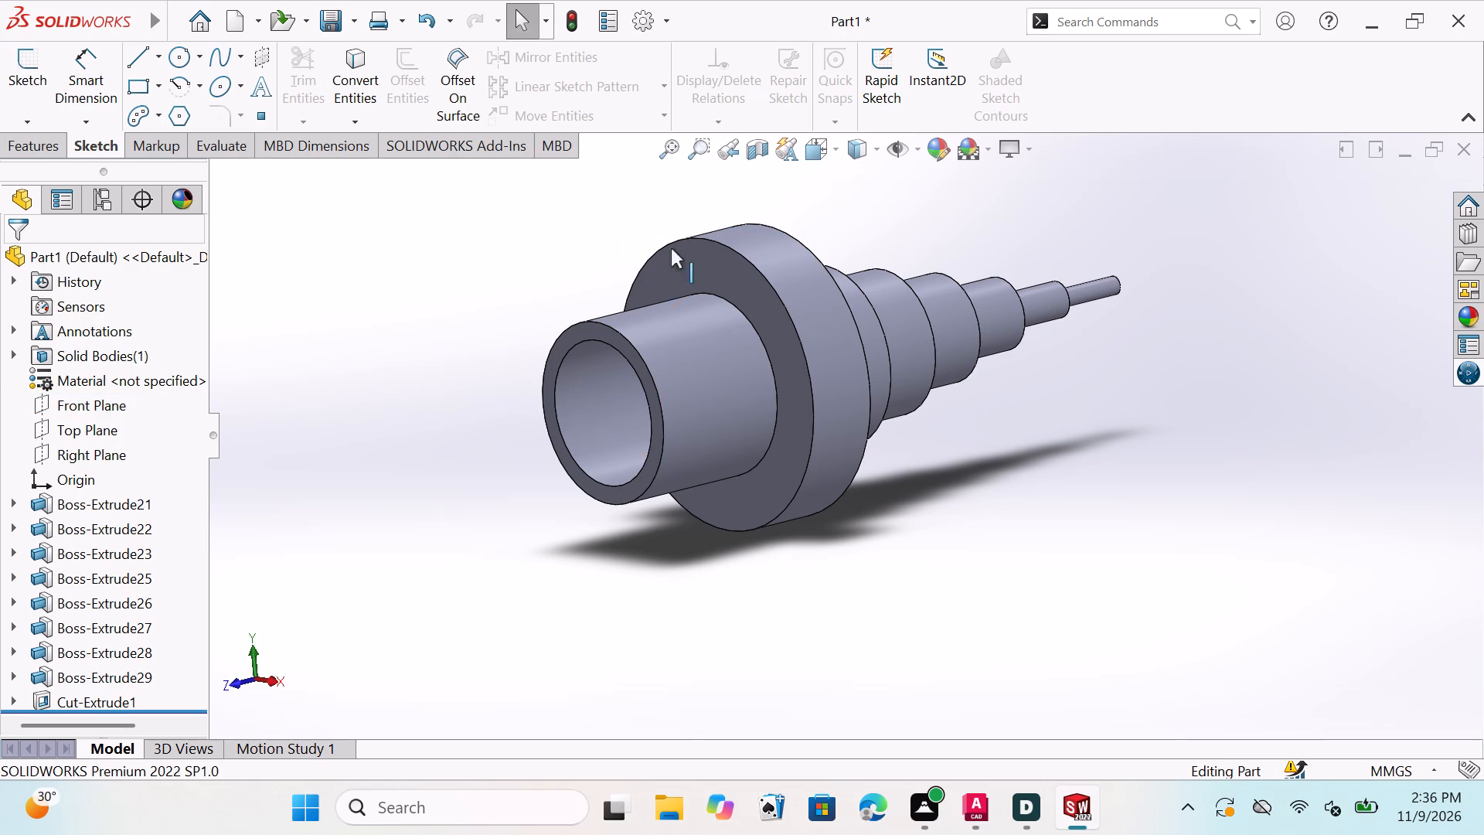
Examine the tapering rear bosses end-on from behind and in side profile along with the disc and front boss.
key(Escape)
middle_drag(1174, 273, 975, 486)
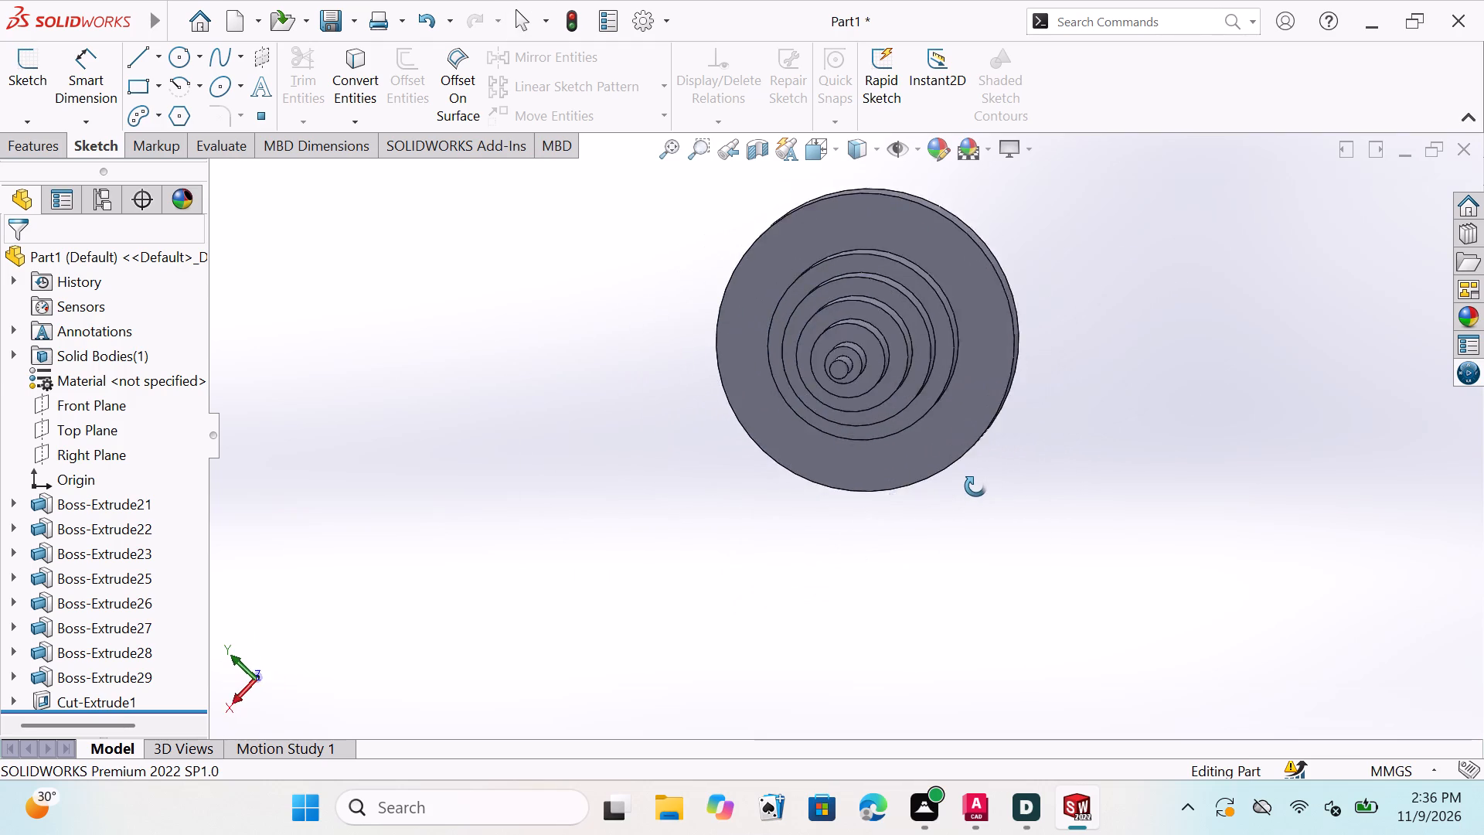
middle_drag(975, 486, 986, 469)
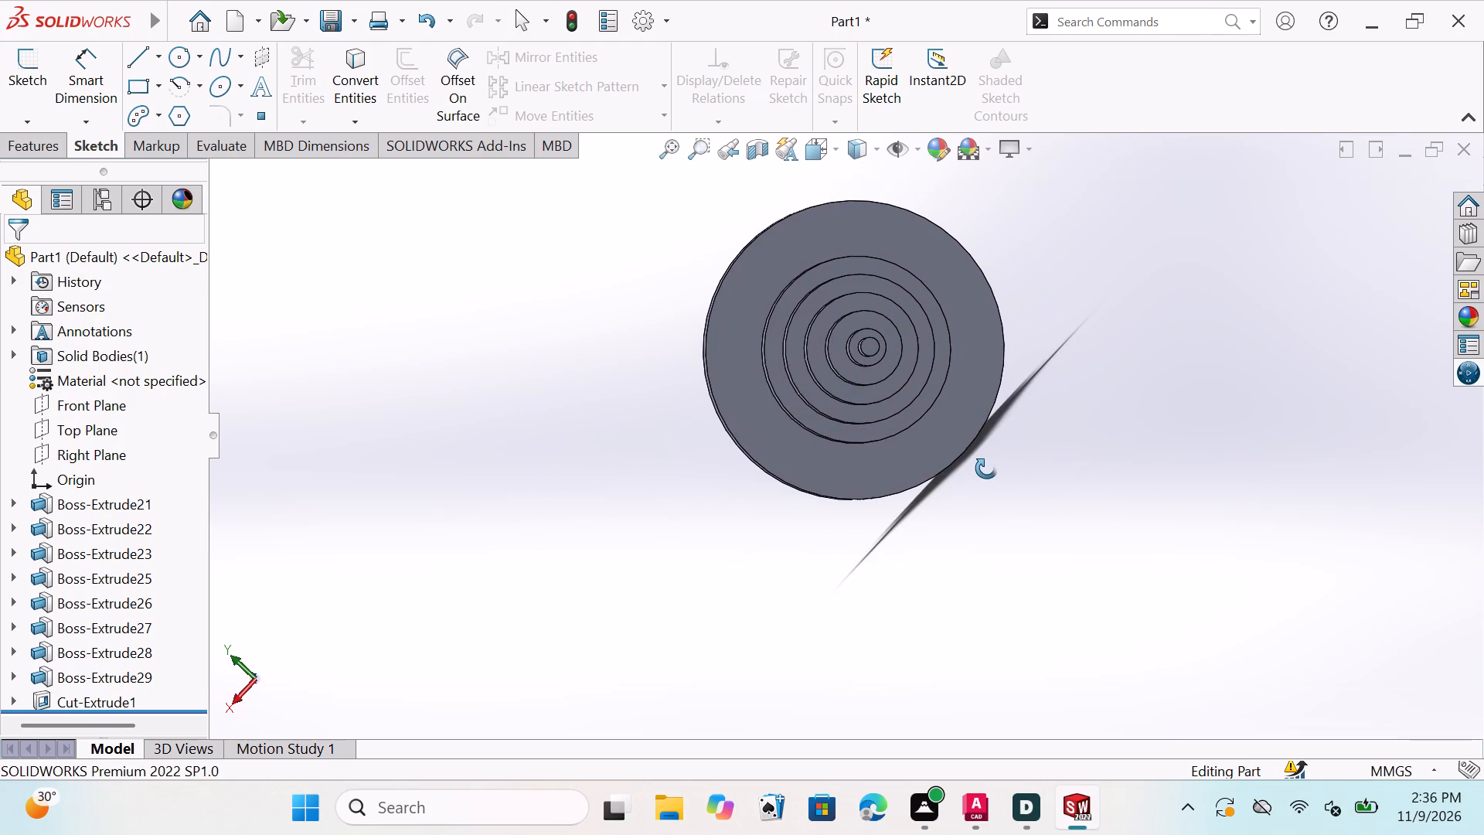
middle_drag(986, 469, 989, 468)
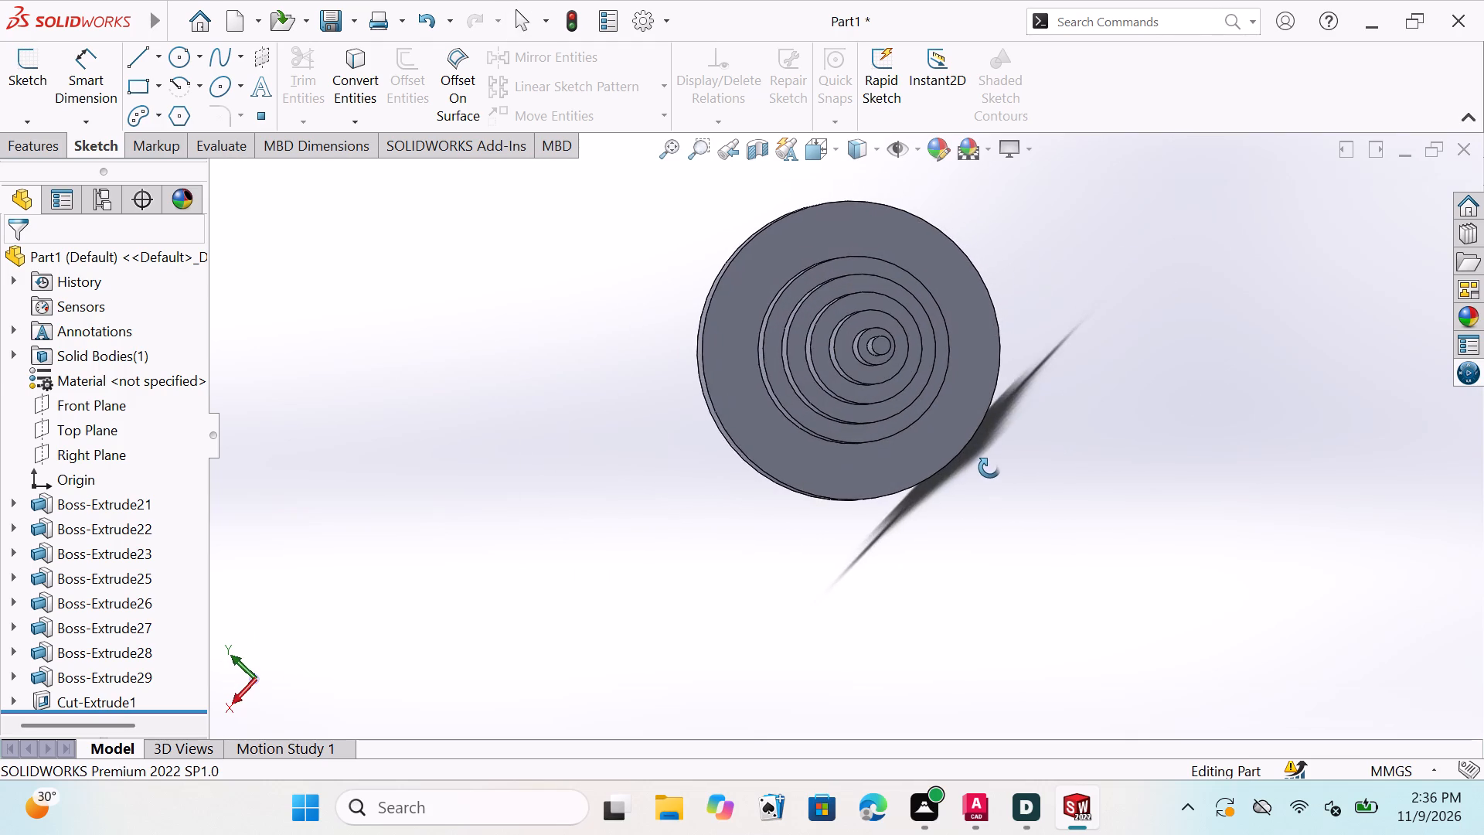
middle_drag(989, 468, 987, 483)
middle_drag(863, 516, 920, 497)
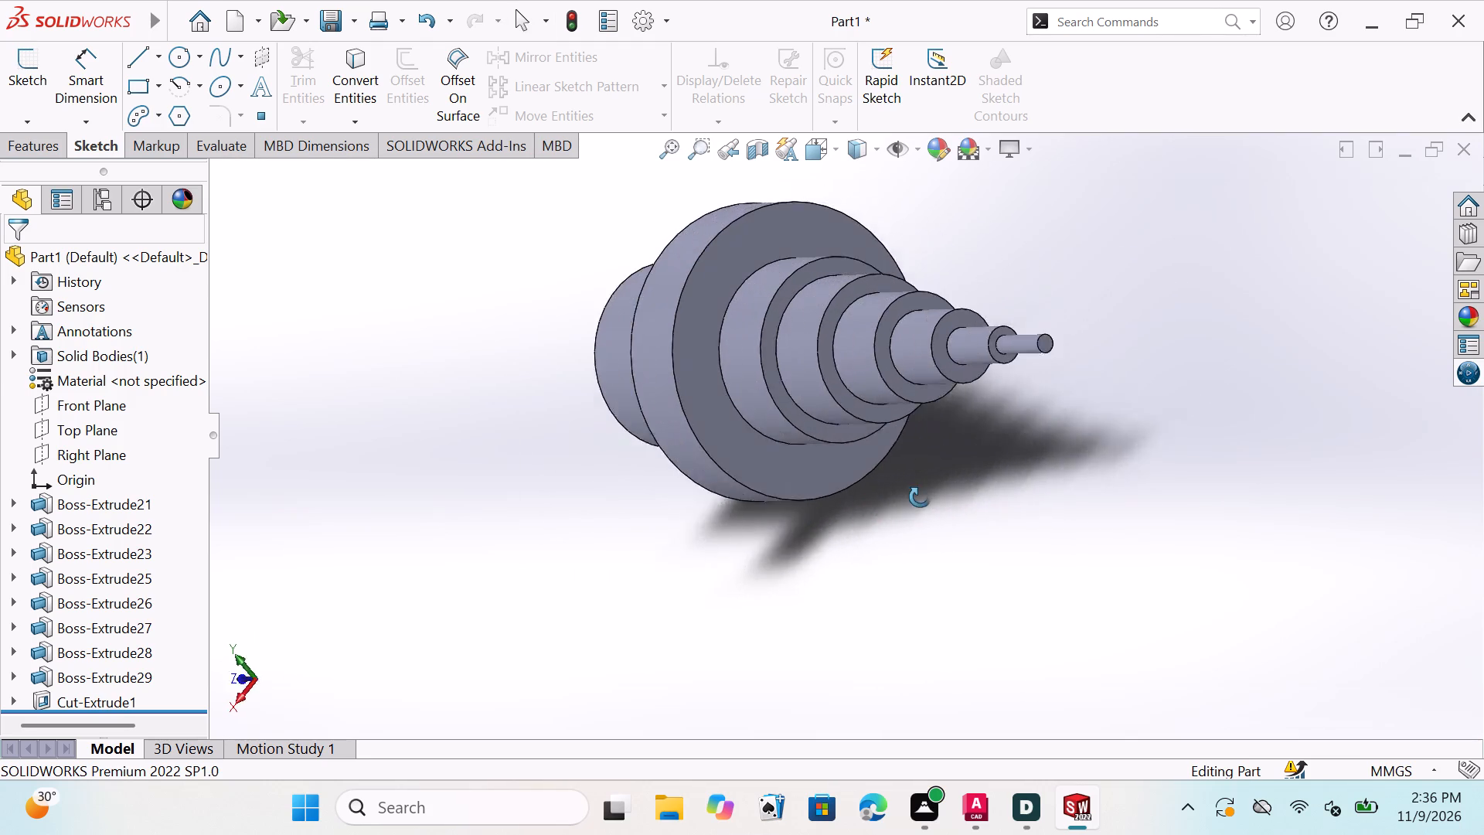
middle_drag(920, 497, 980, 468)
middle_drag(983, 466, 993, 463)
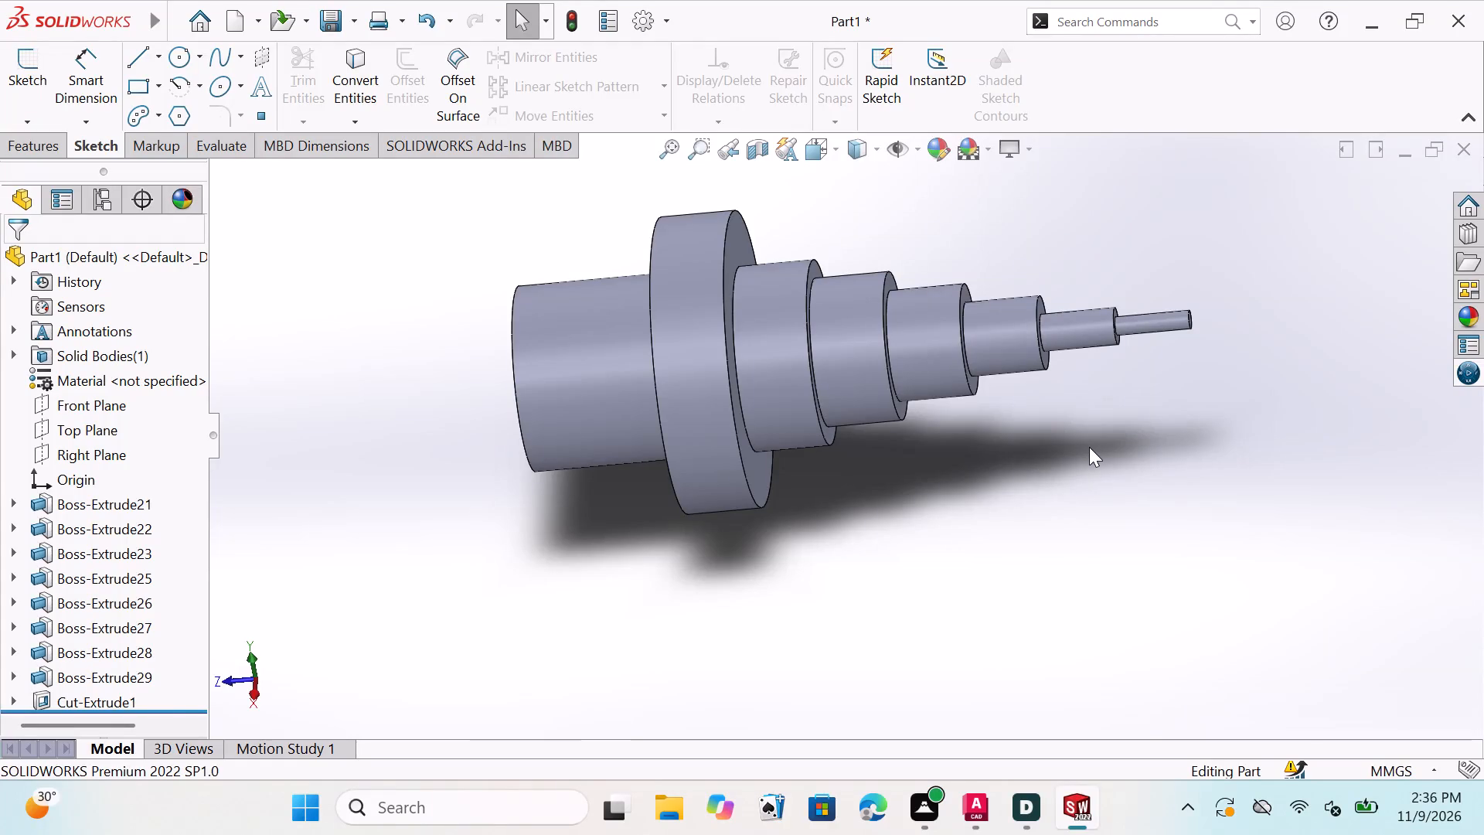
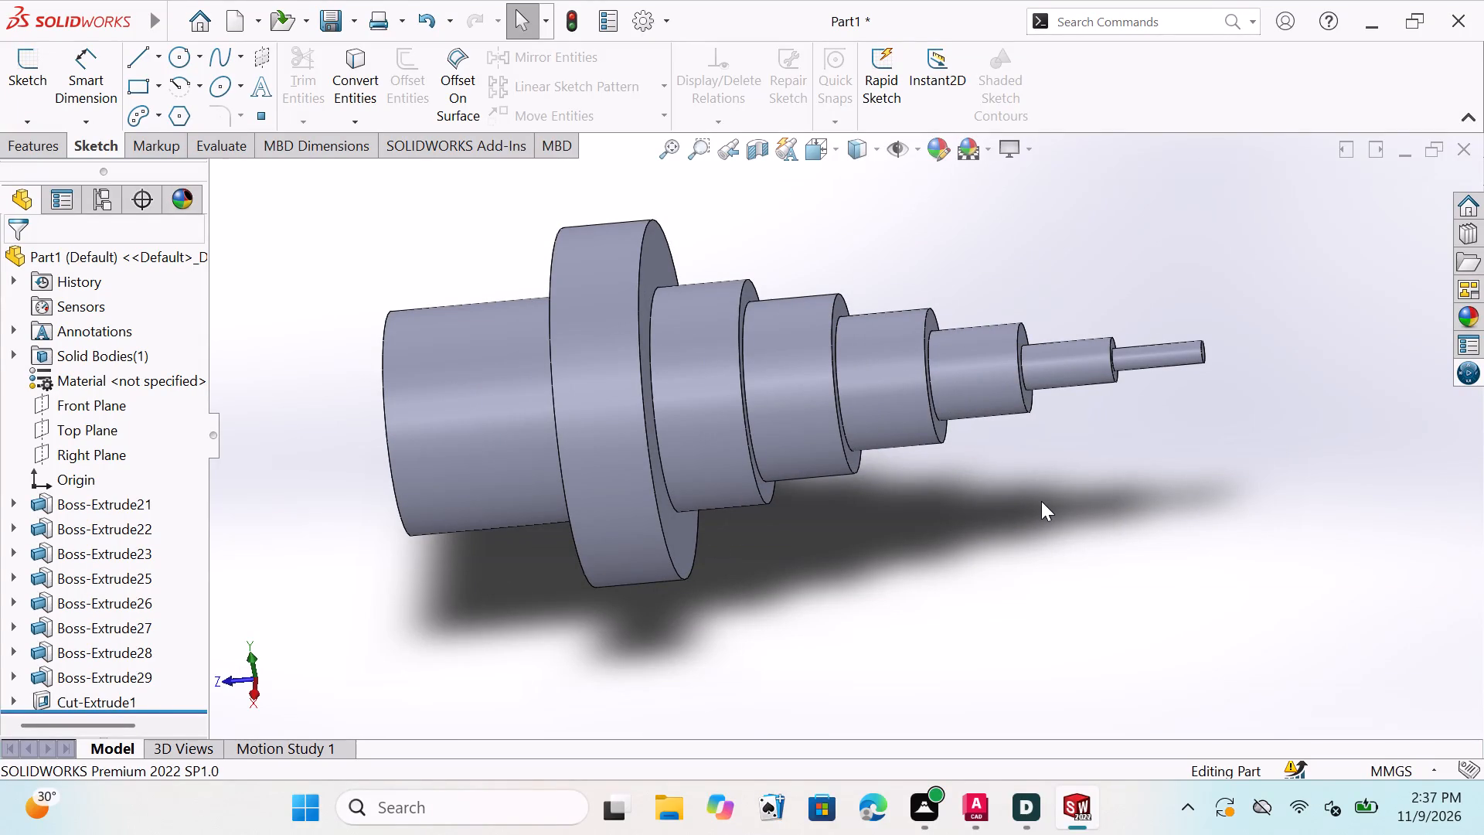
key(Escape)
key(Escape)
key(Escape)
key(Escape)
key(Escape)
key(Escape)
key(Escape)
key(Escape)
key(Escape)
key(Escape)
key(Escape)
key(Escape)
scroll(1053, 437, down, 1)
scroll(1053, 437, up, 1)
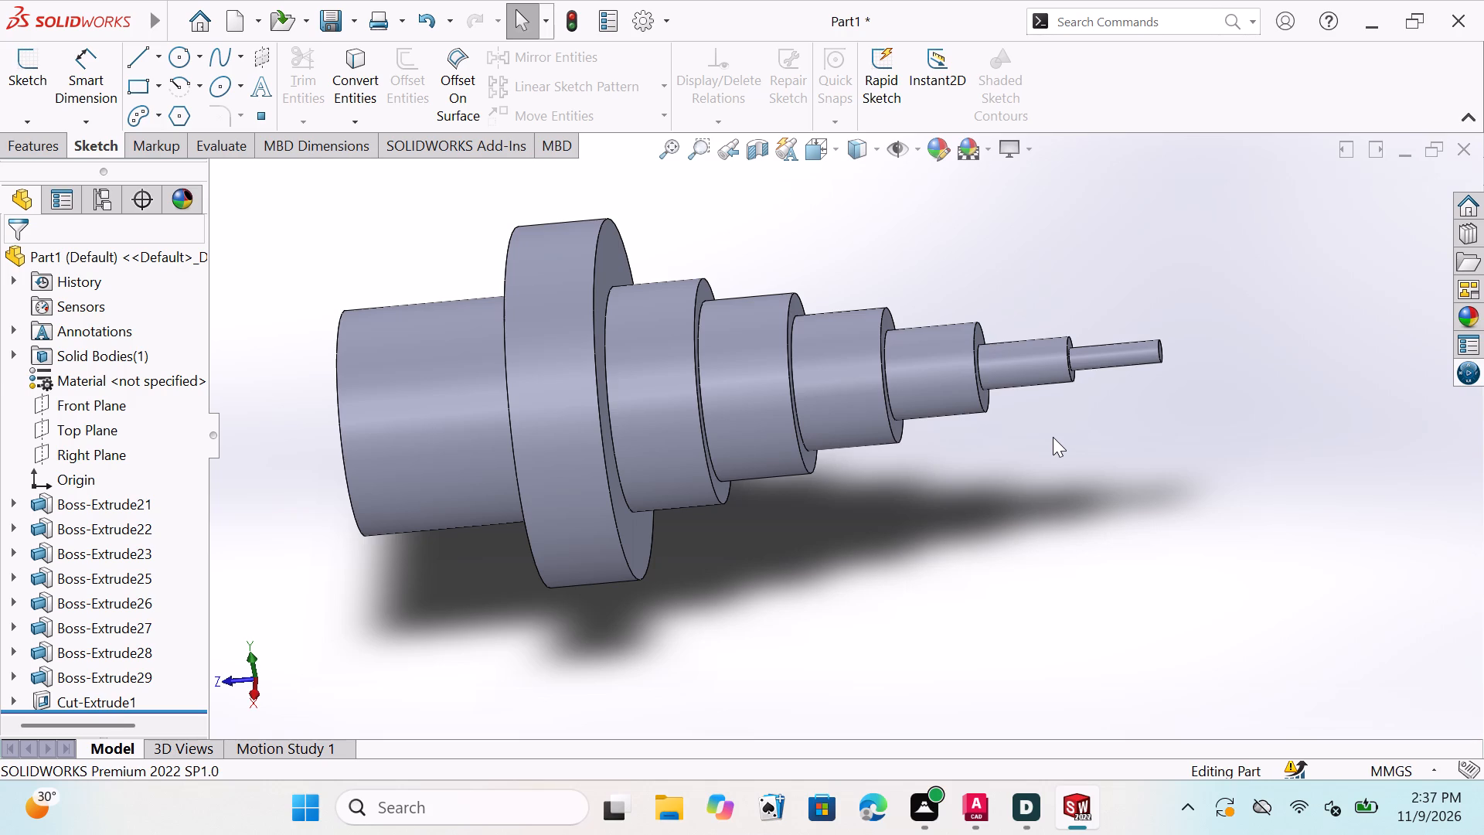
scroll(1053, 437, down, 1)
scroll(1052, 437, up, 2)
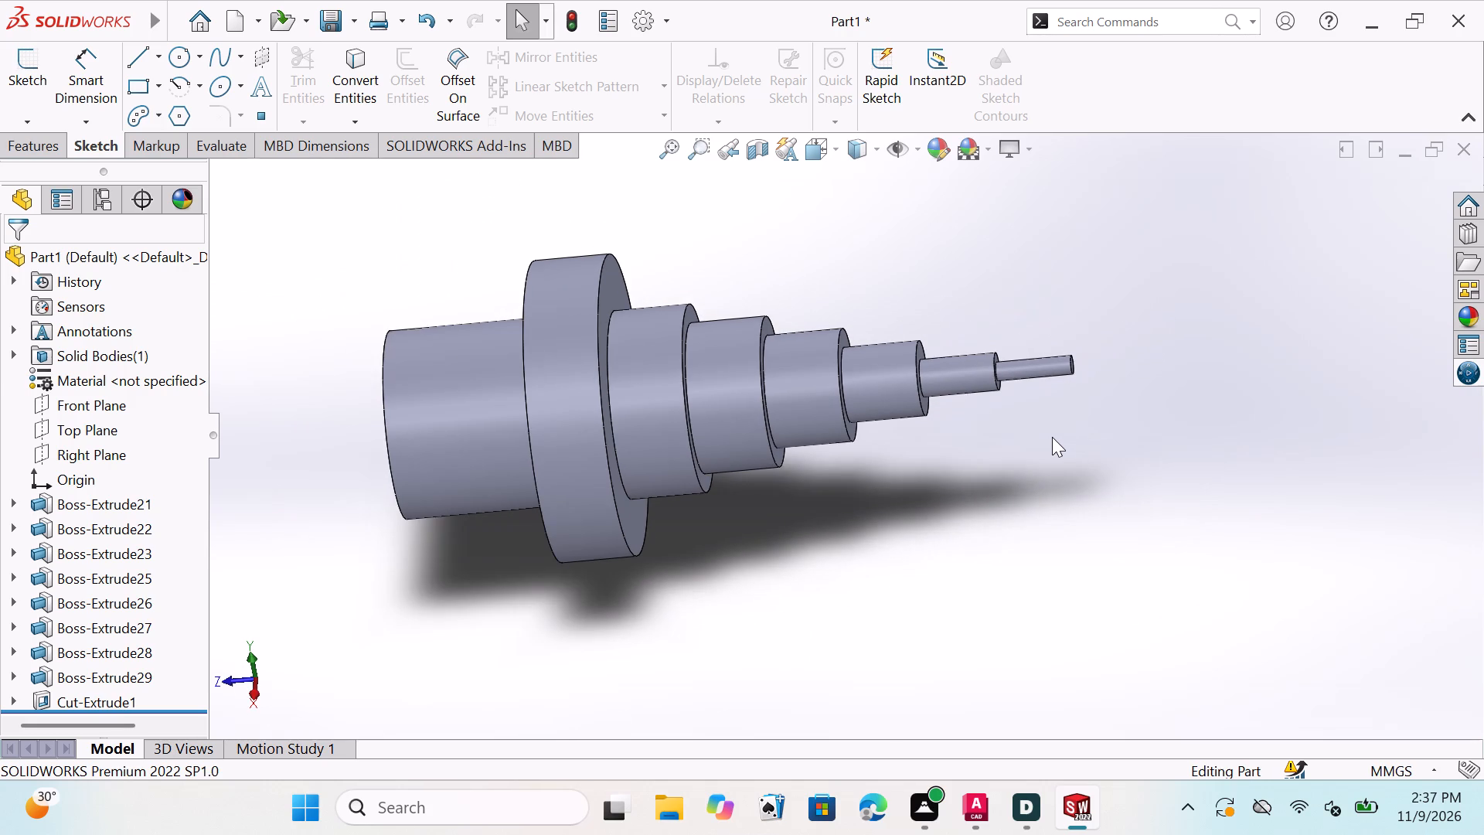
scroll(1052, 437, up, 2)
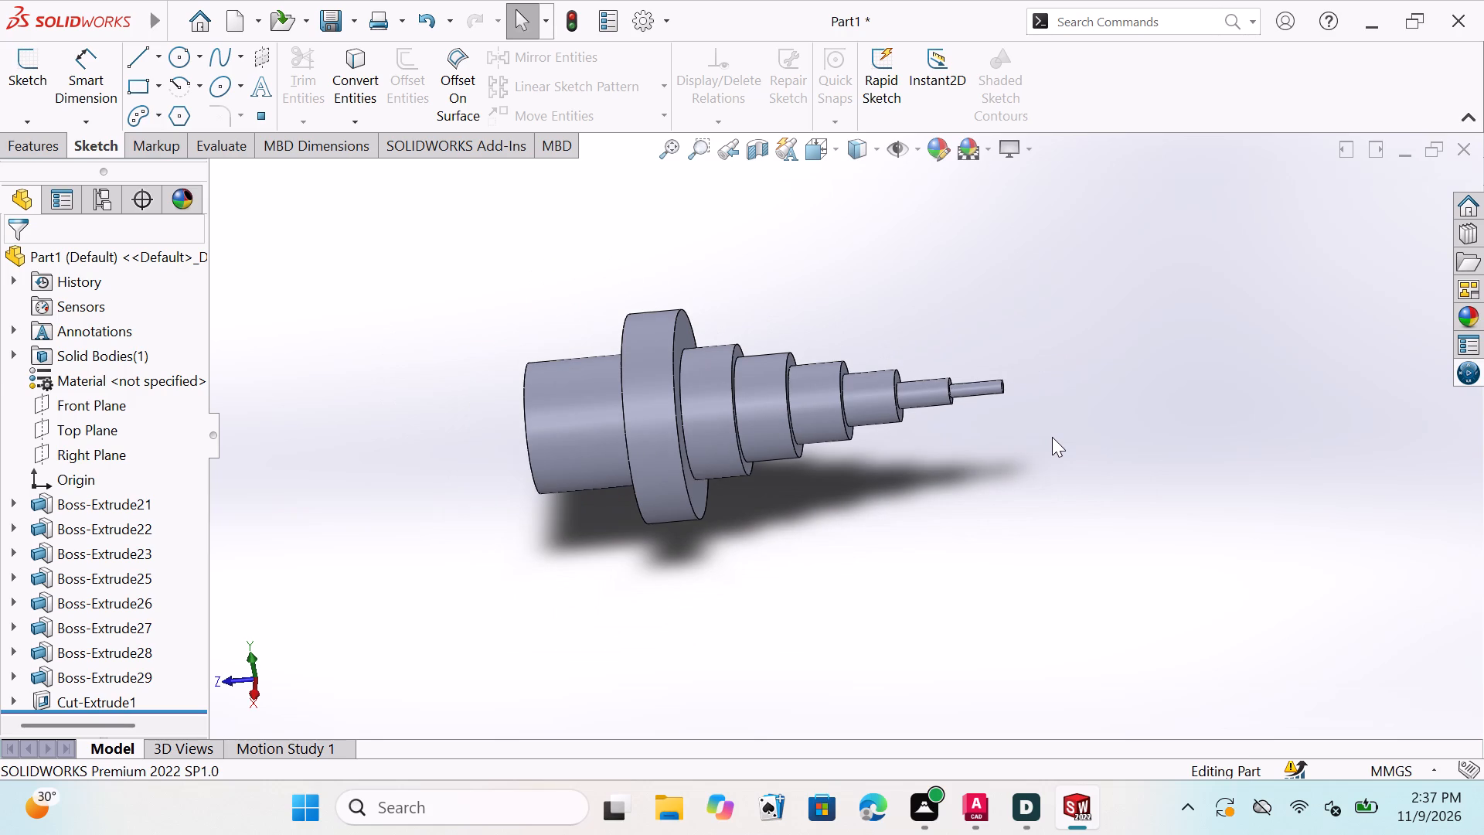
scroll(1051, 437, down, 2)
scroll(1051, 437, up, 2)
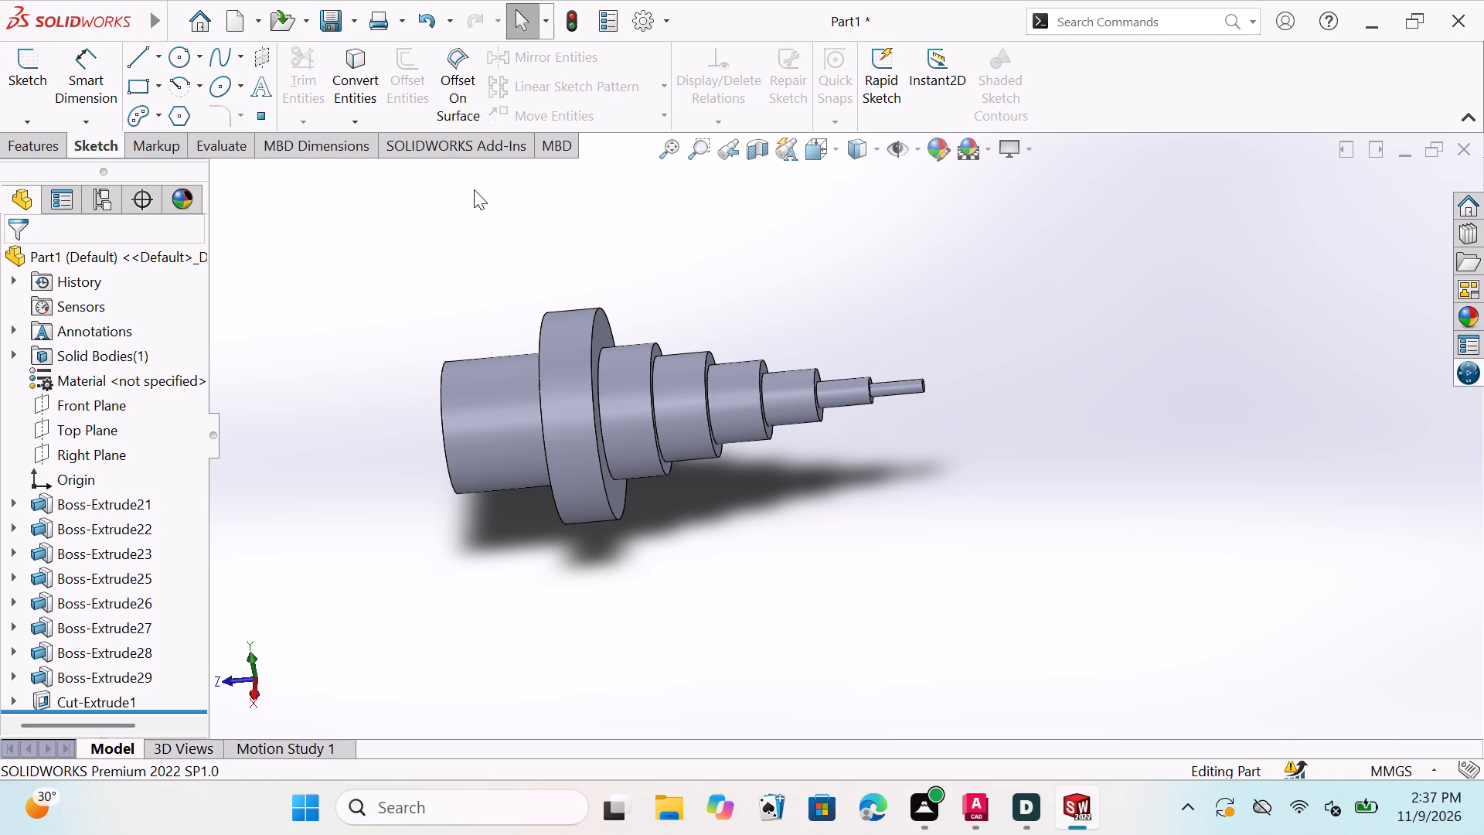
Undo the 40 mm bore cut in the front boss along with the circle in its sketch.
key(ctrl+z)
key(ctrl+z)
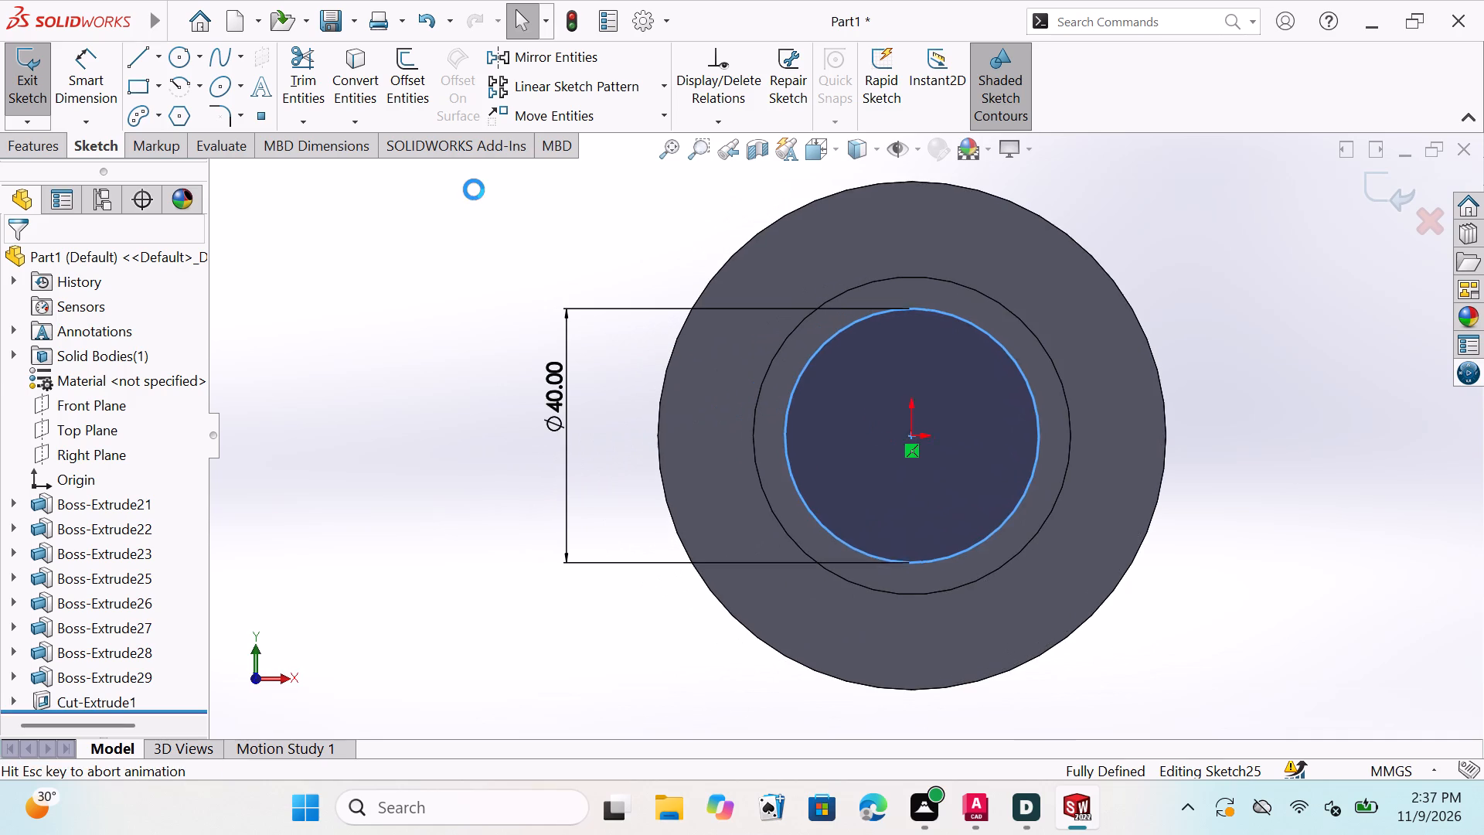
key(ctrl+z)
key(ctrl+z)
key(ctrl+z)
key(ctrl+z)
key(ctrl+z)
key(ctrl+z)
key(ctrl+z)
key(ctrl+z)
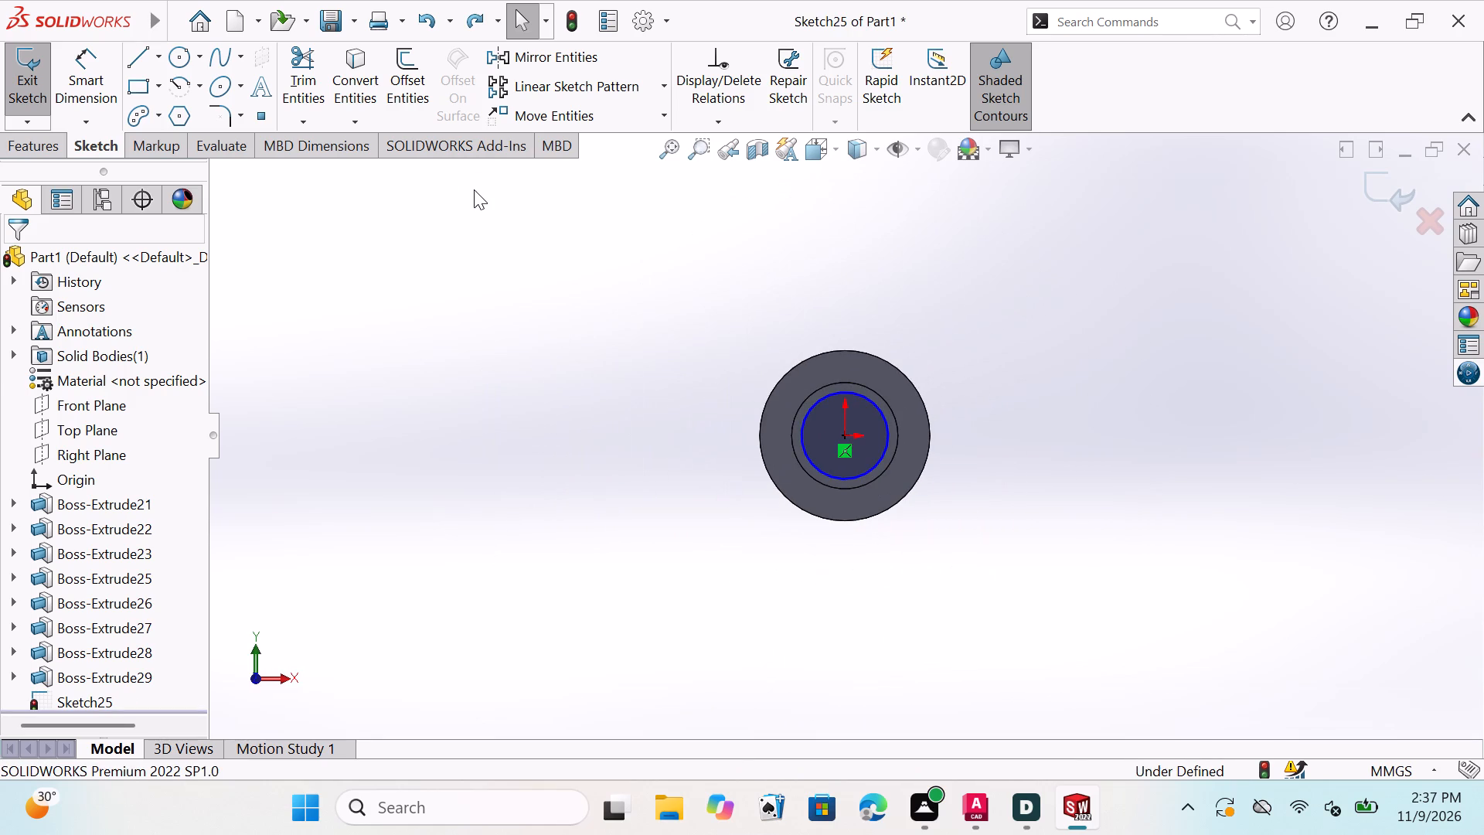
key(ctrl+z)
key(ctrl+z)
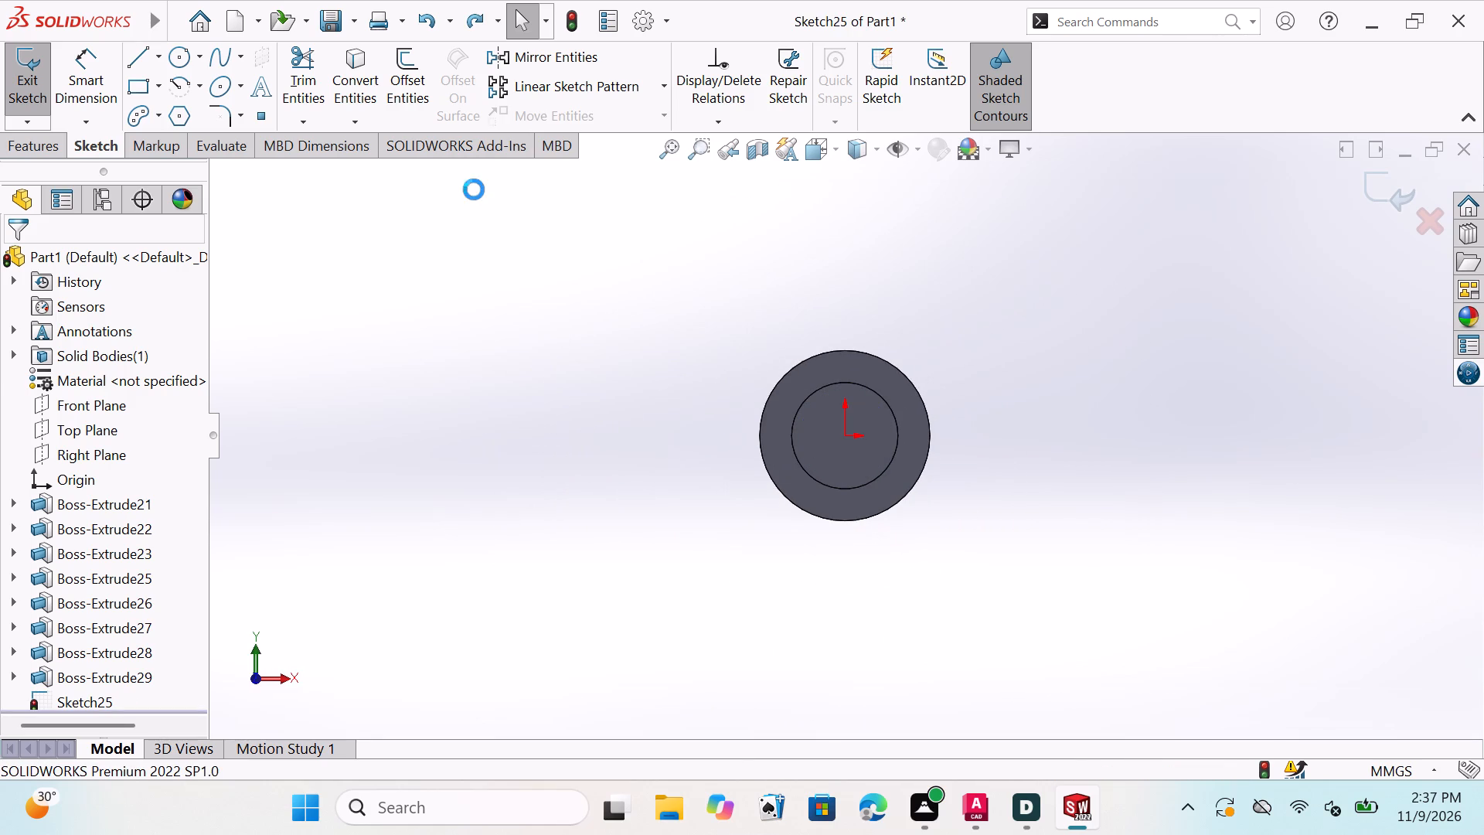
Undo the front boss extrusion and its circle sketch, leaving the disc with only the rear bosses.
key(ctrl+z)
key(ctrl+z)
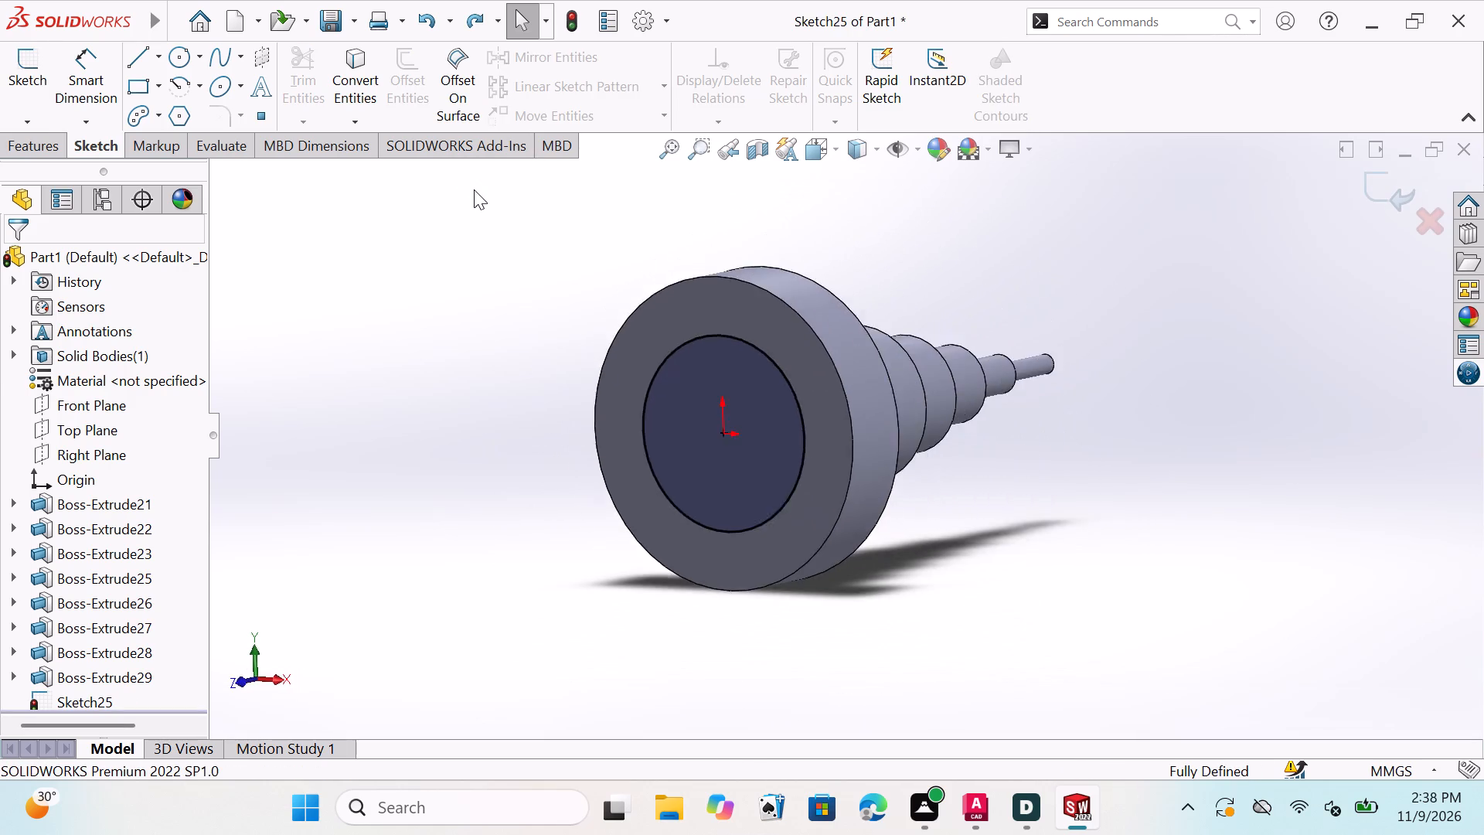
key(ctrl+z)
key(ctrl+z)
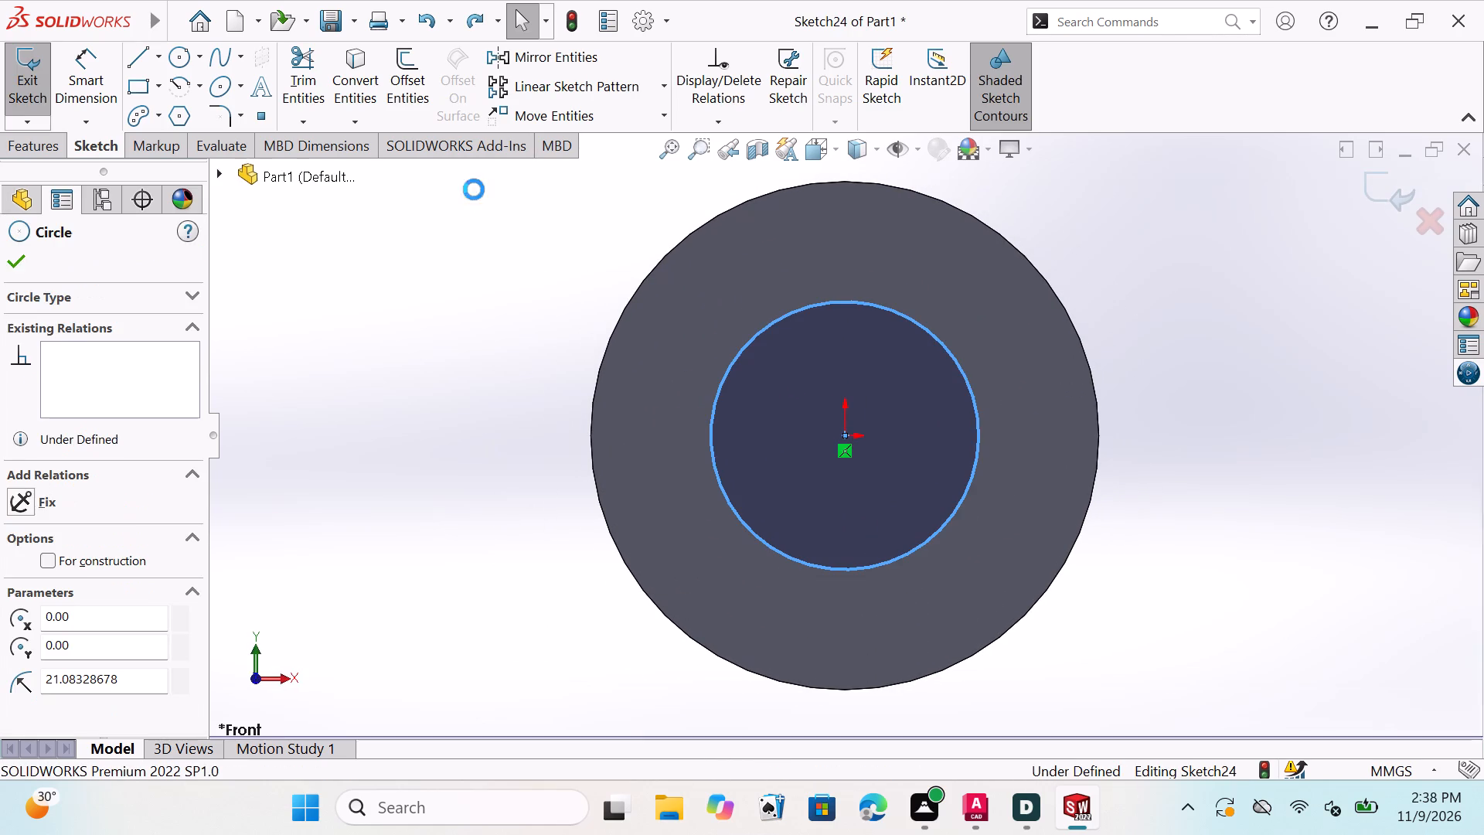
key(ctrl+z)
key(ctrl+z)
key(ctrl+z)
key(ctrl+z)
key(ctrl+z)
key(ctrl+z)
key(ctrl+z)
key(ctrl+z)
key(ctrl+z)
key(ctrl+z)
key(ctrl+z)
key(ctrl+z)
key(ctrl+z)
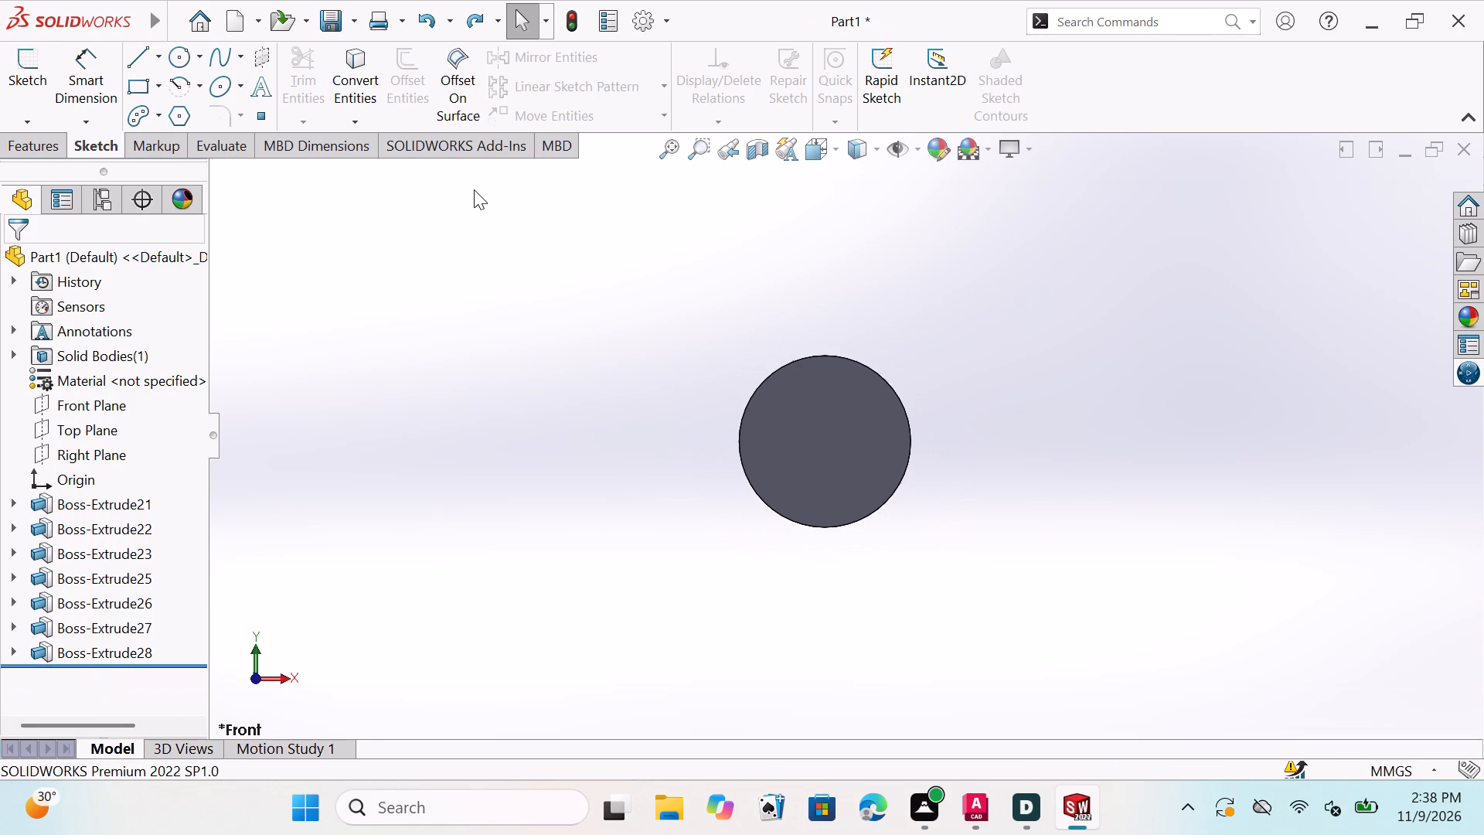
Undo the extrusion of the smallest rear boss at the tip and the dimensioned circle in its sketch.
key(ctrl+z)
key(ctrl+z)
key(ctrl+z)
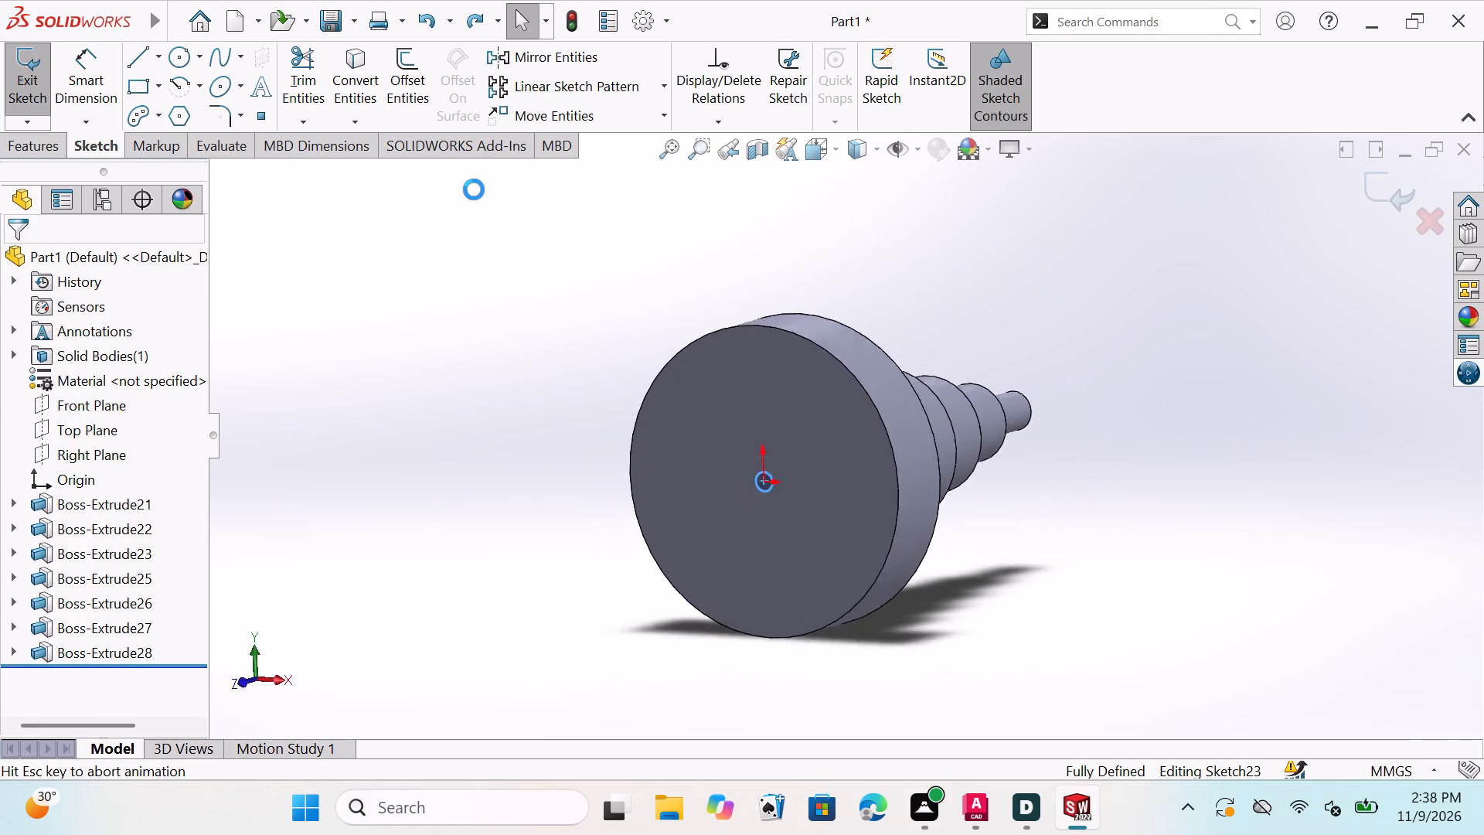
key(ctrl+z)
key(ctrl+z)
key(ctrl+z)
key(ctrl+z)
key(ctrl+z)
key(ctrl+z)
key(ctrl+z)
key(ctrl+z)
key(ctrl+z)
key(ctrl+z)
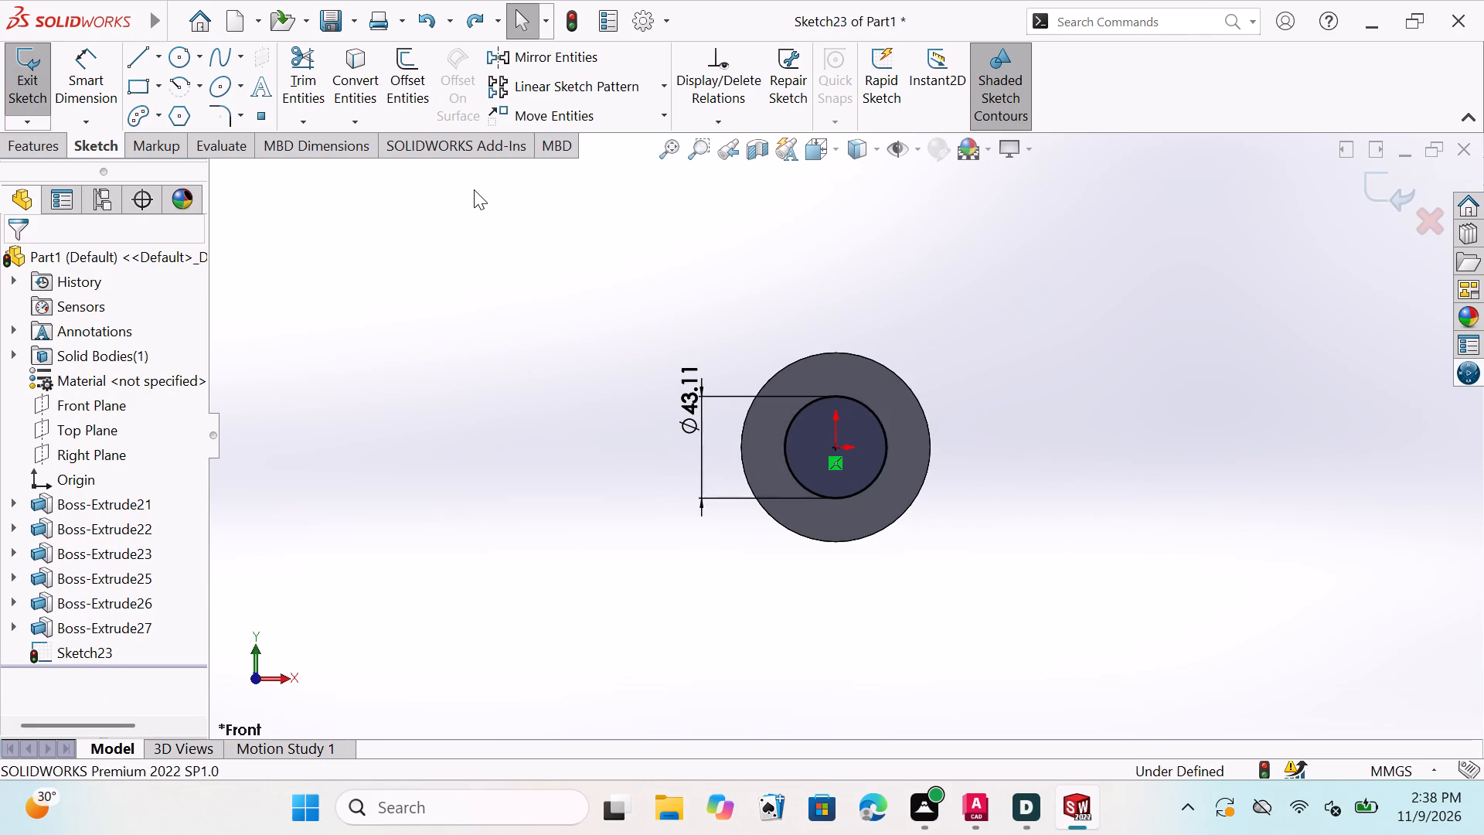
key(ctrl+z)
key(ctrl+z)
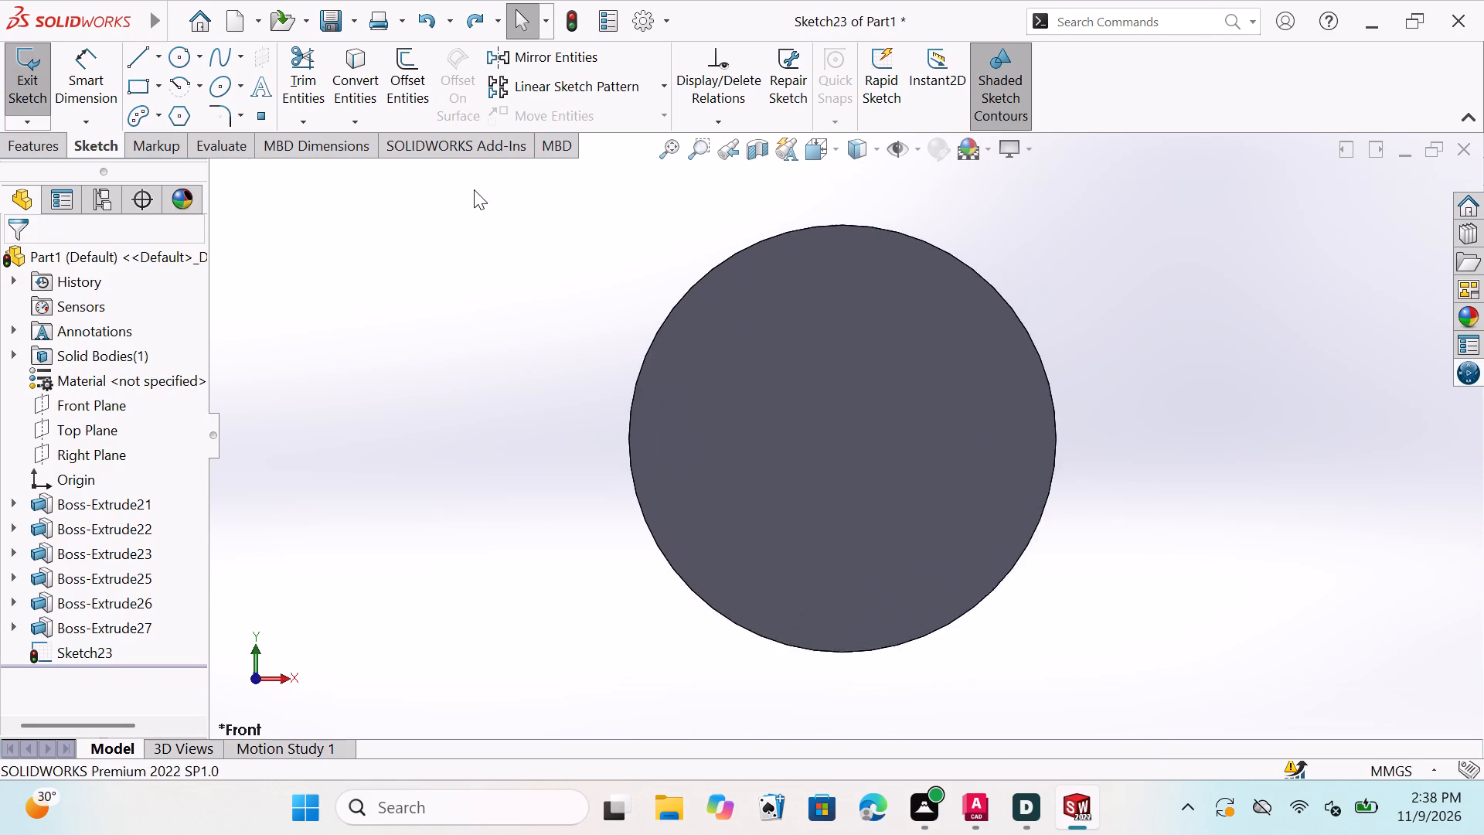
Undo the 10 mm rear boss extrusion and its circle sketch.
key(ctrl+z)
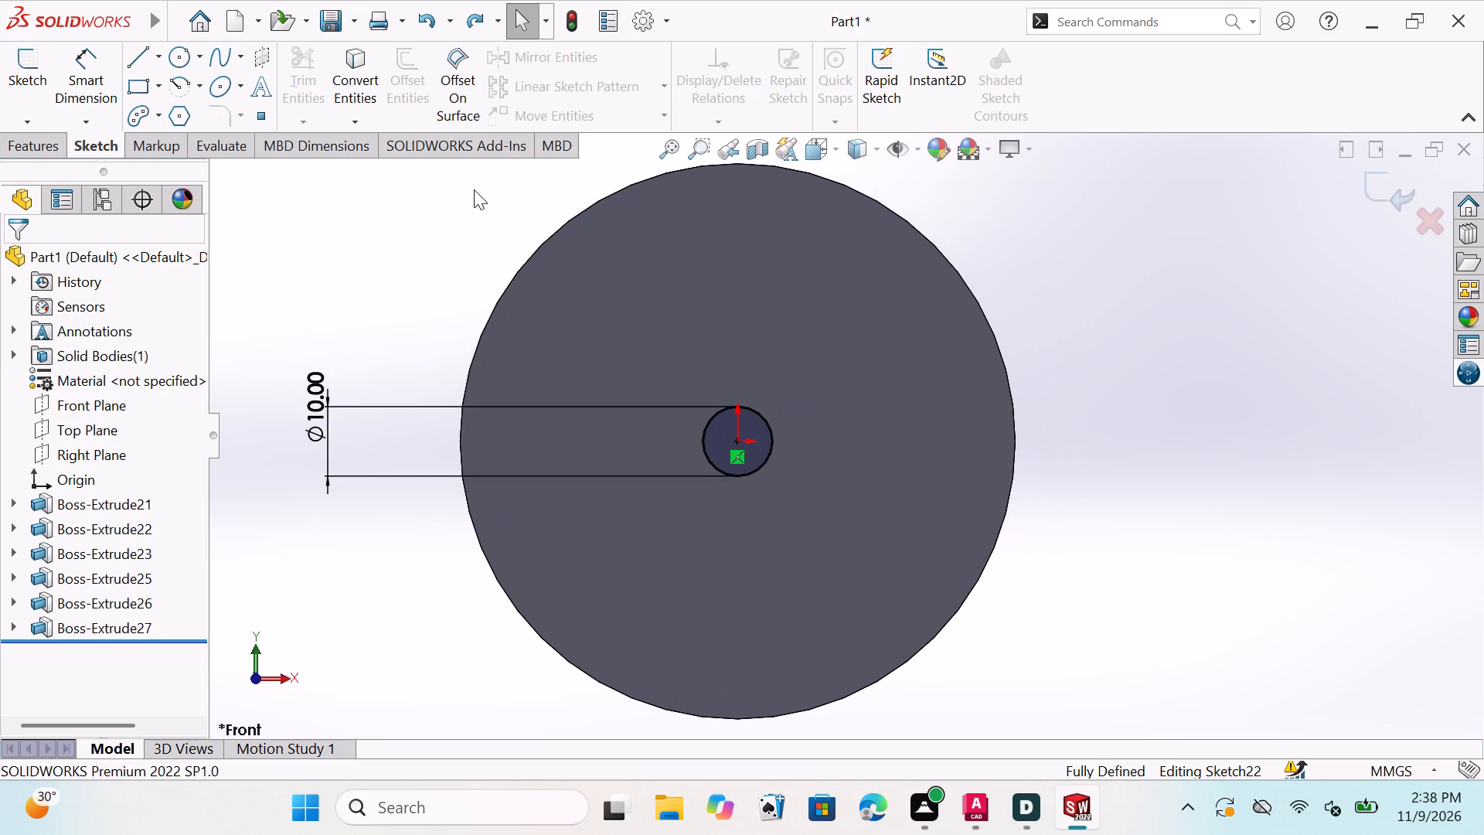
key(ctrl+z)
key(ctrl+z)
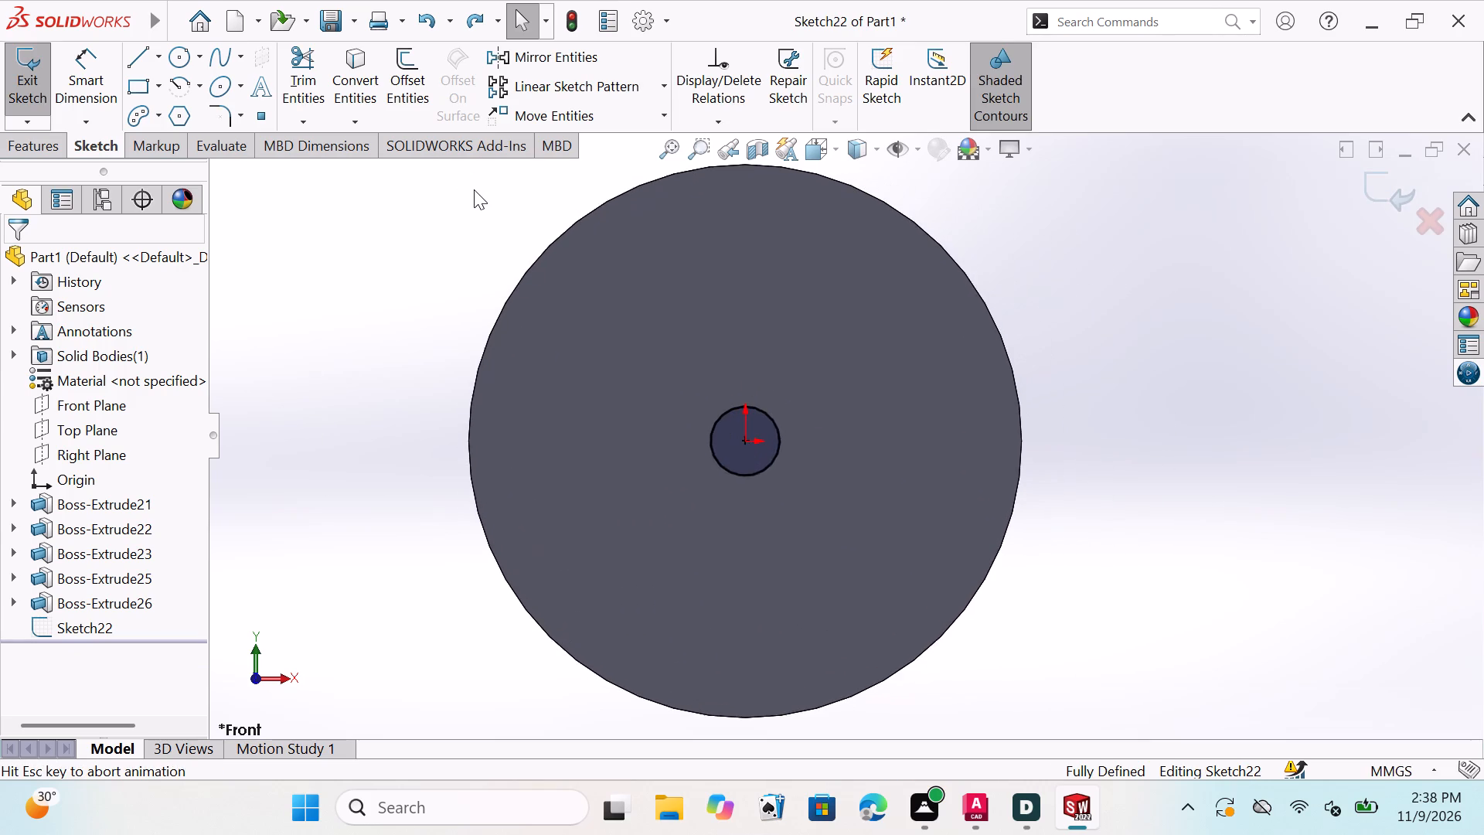
key(ctrl+z)
key(ctrl+z)
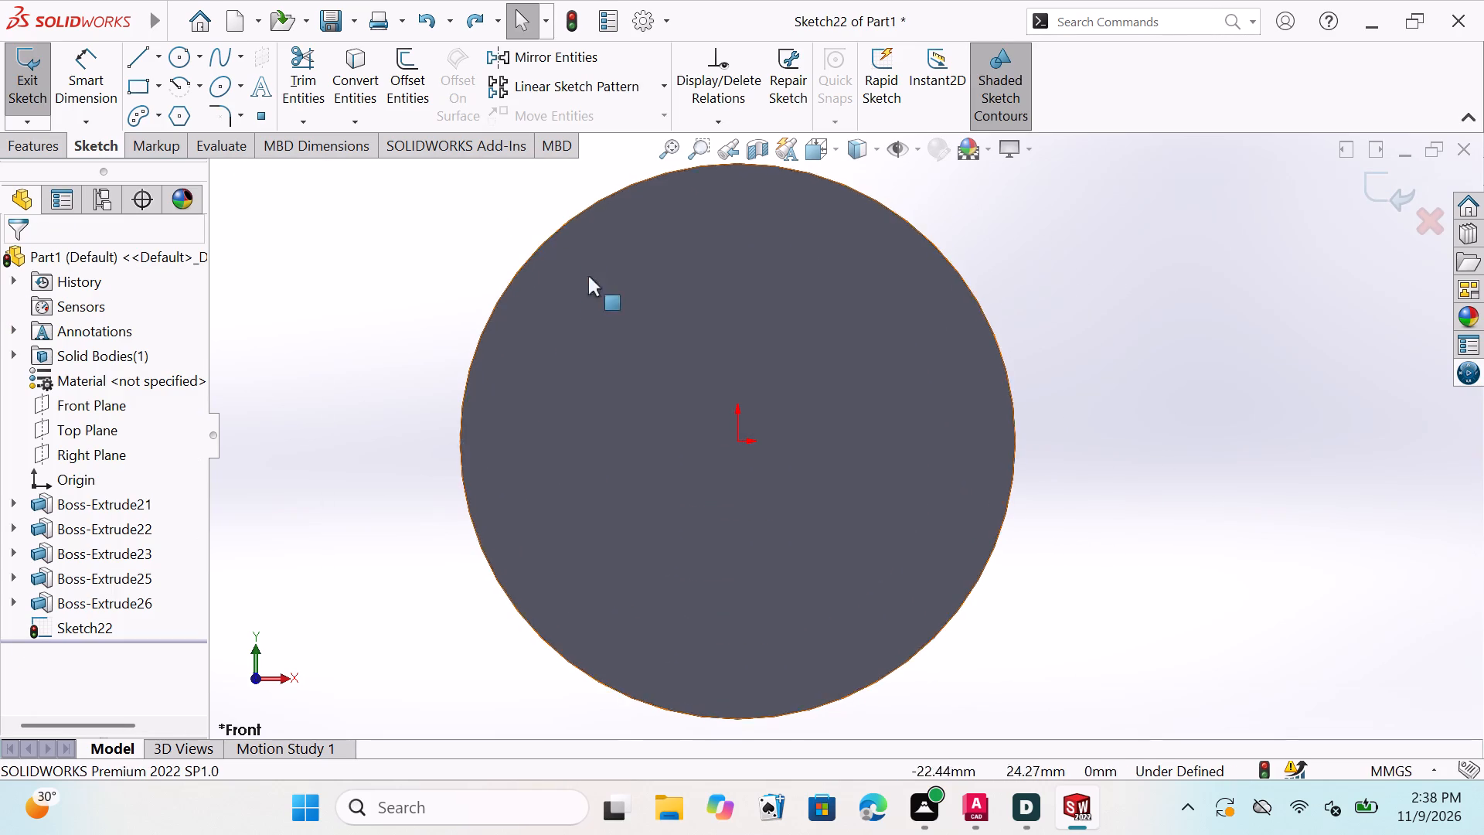
key(ctrl+z)
key(ctrl+z)
key(ctrl+z)
key(ctrl+z)
key(ctrl+z)
Undo the fourth rear boss counted from the disc, together with its circle sketch.
key(ctrl+z)
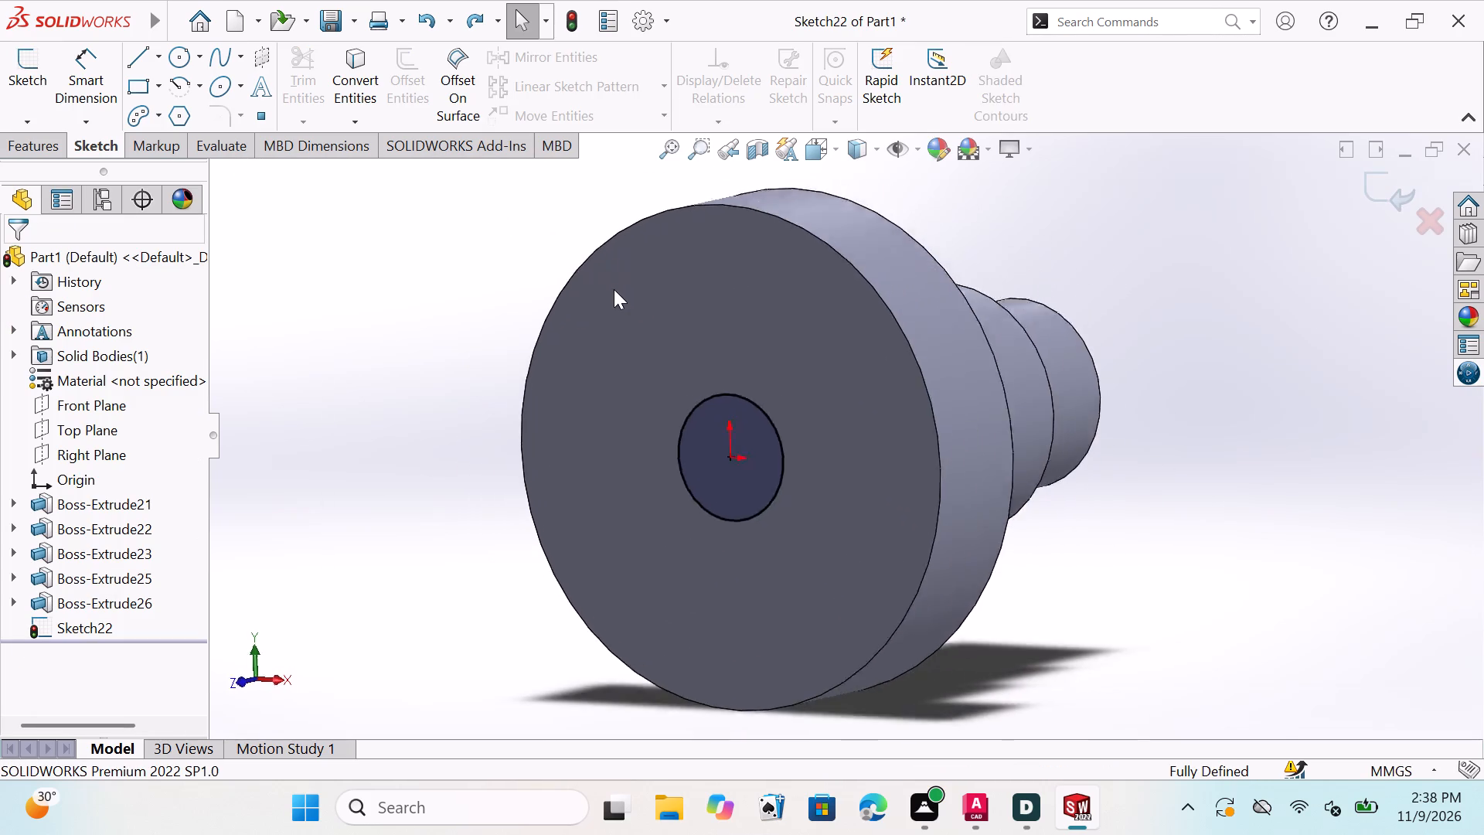
key(ctrl+z)
key(ctrl+z)
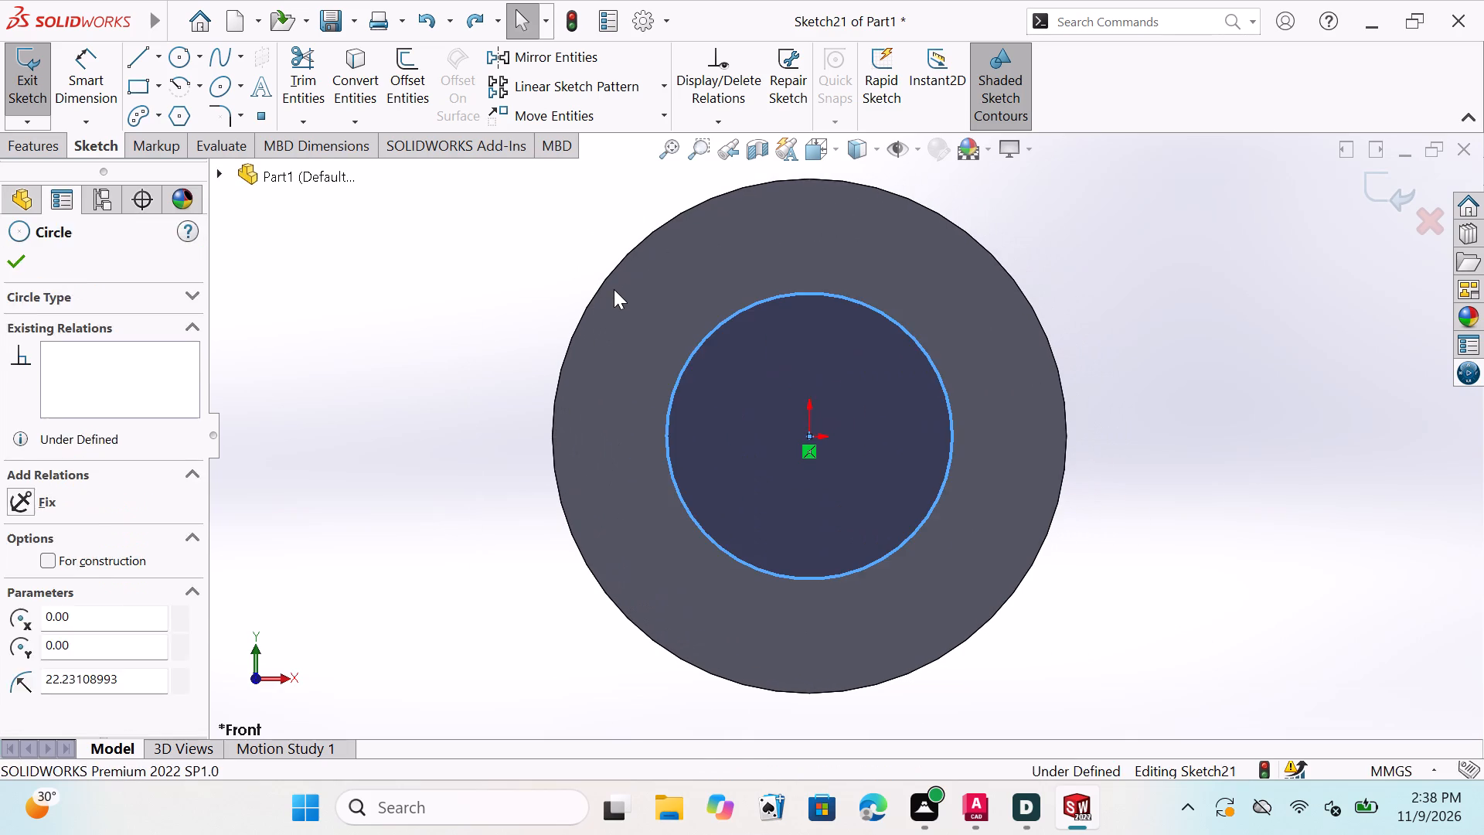
key(ctrl+z)
key(ctrl+z)
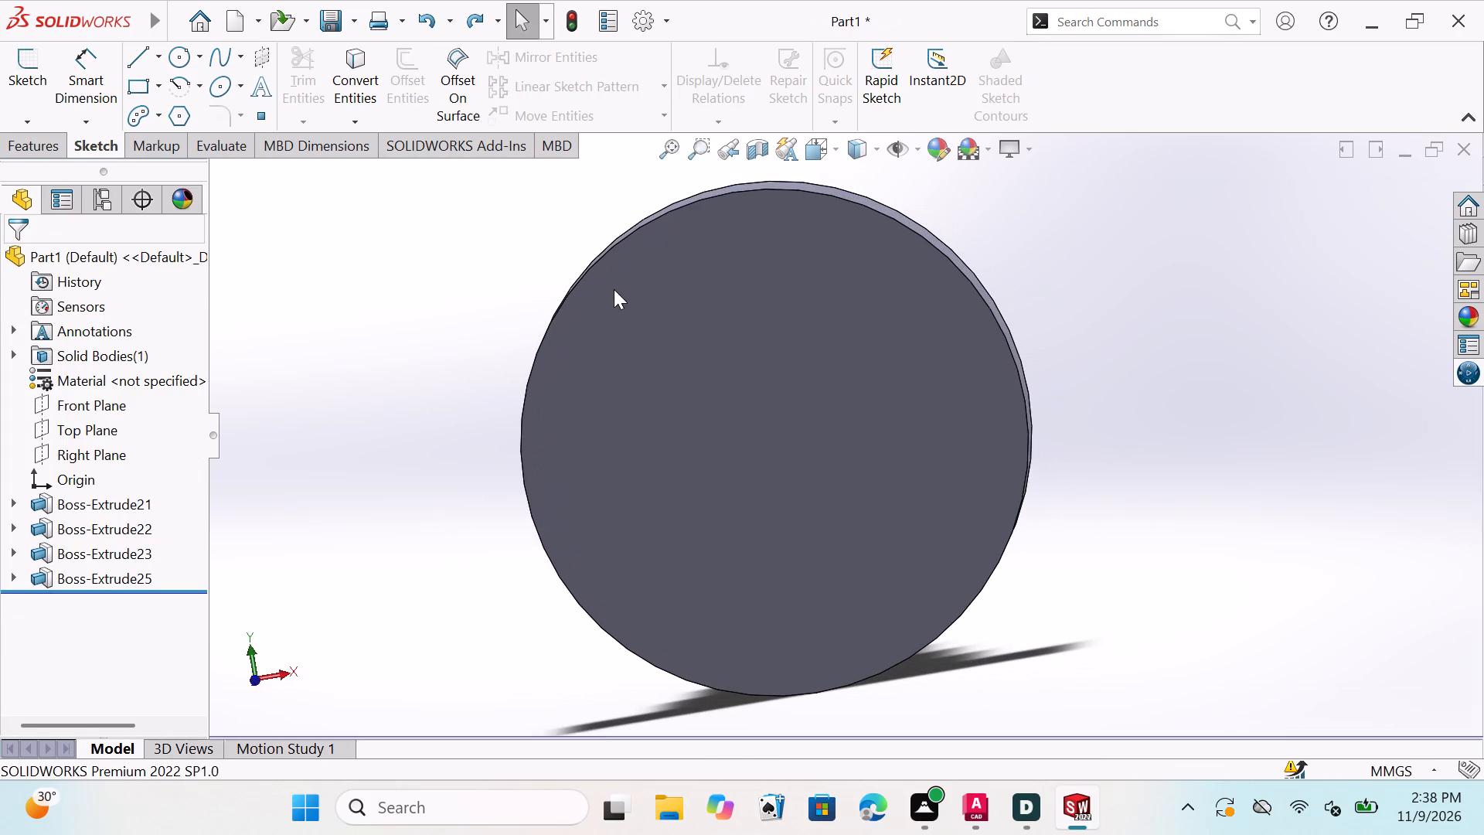
Undo the third rear boss counted from the disc, together with its circle sketch.
key(ctrl+z)
key(ctrl+z)
key(ctrl+z)
key(ctrl+z)
key(ctrl+z)
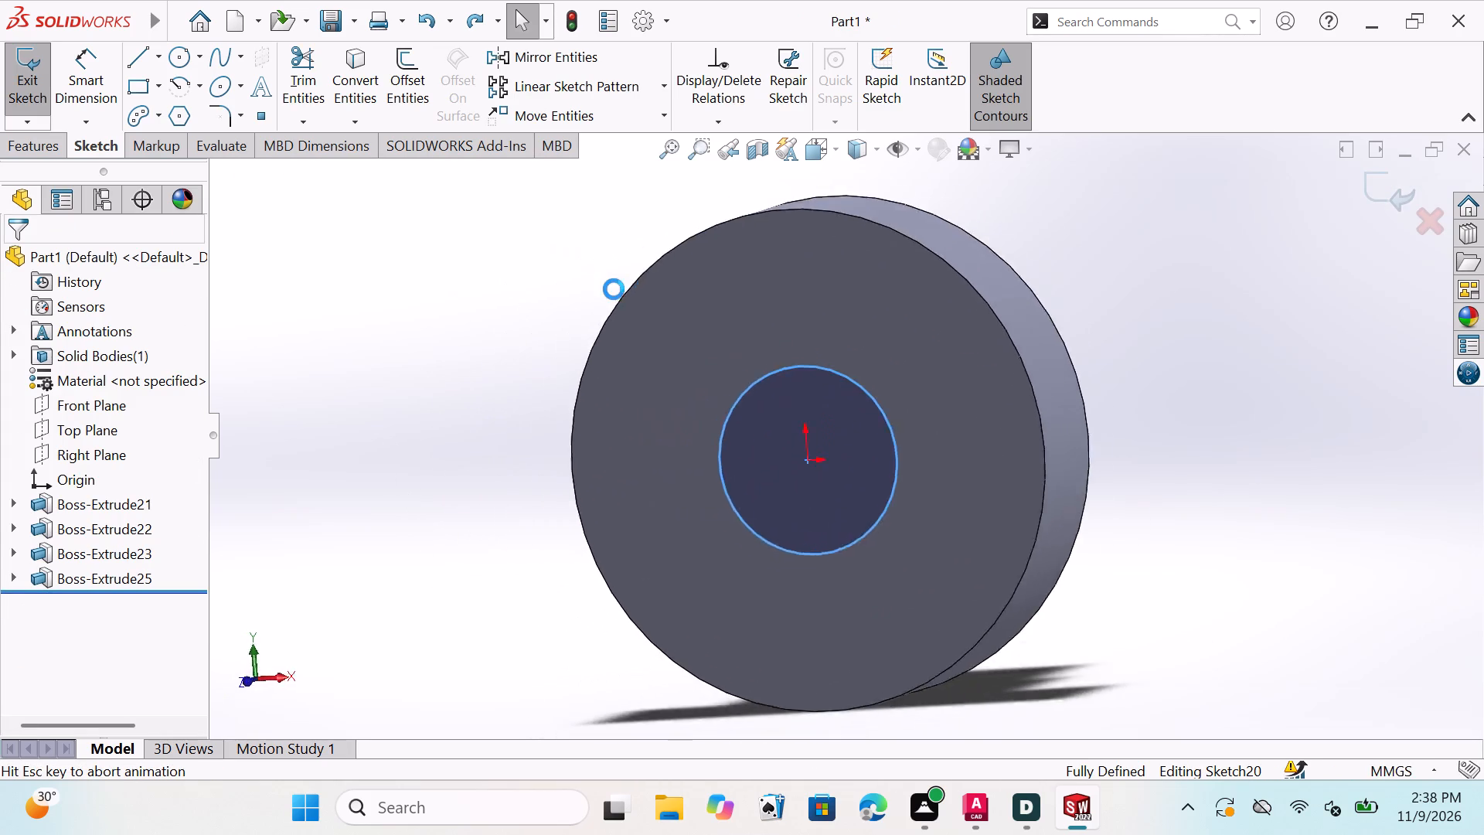
key(ctrl+z)
key(ctrl+z)
key(ctrl+z)
key(ctrl+z)
key(ctrl+z)
key(ctrl+z)
key(ctrl+z)
key(ctrl+z)
key(ctrl+z)
key(ctrl+z)
key(ctrl+z)
key(ctrl+z)
key(ctrl+z)
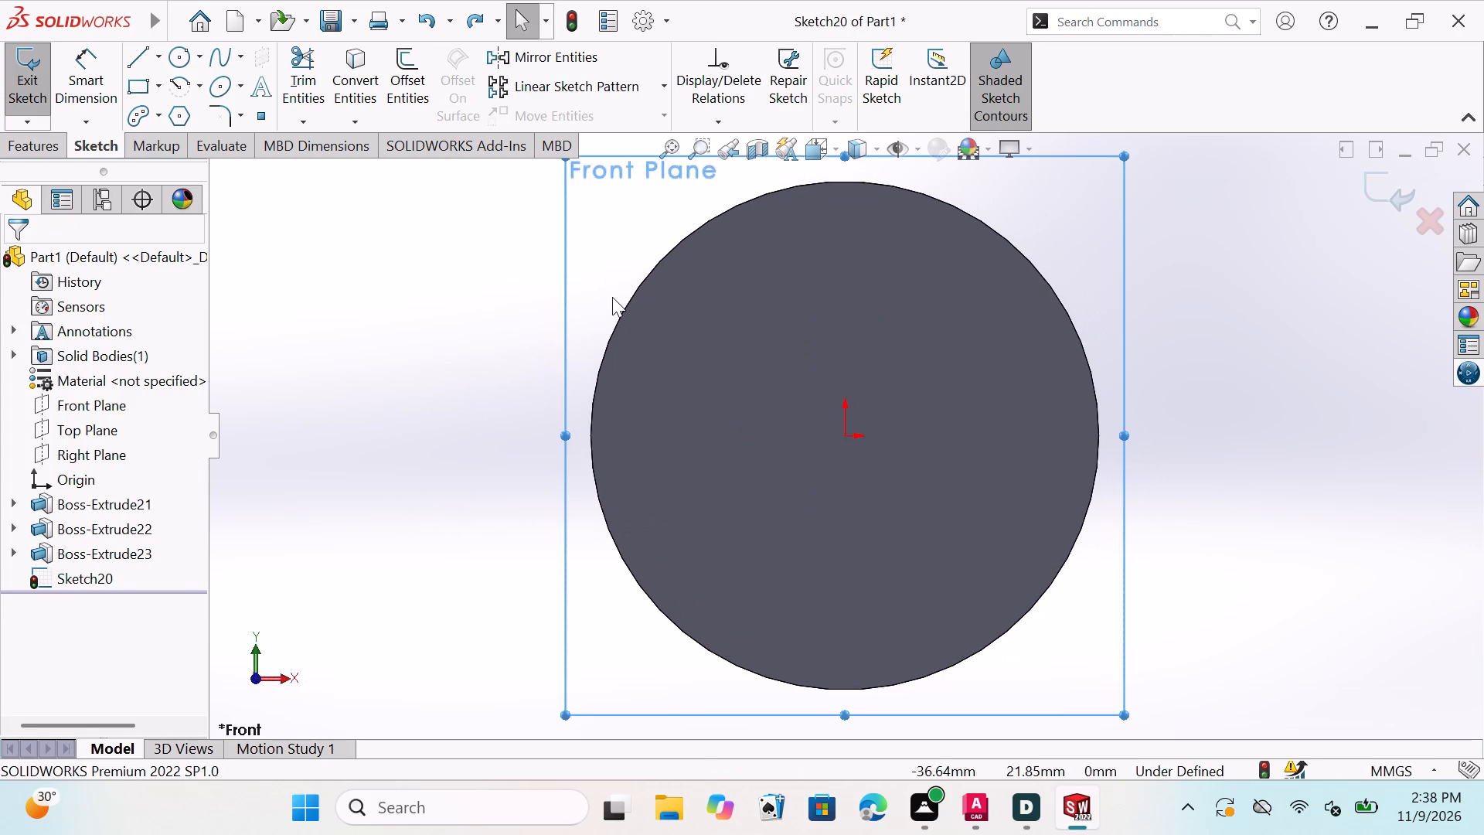
key(ctrl+z)
Undo the second rear boss counted from the disc, together with its circle sketch.
key(ctrl+z)
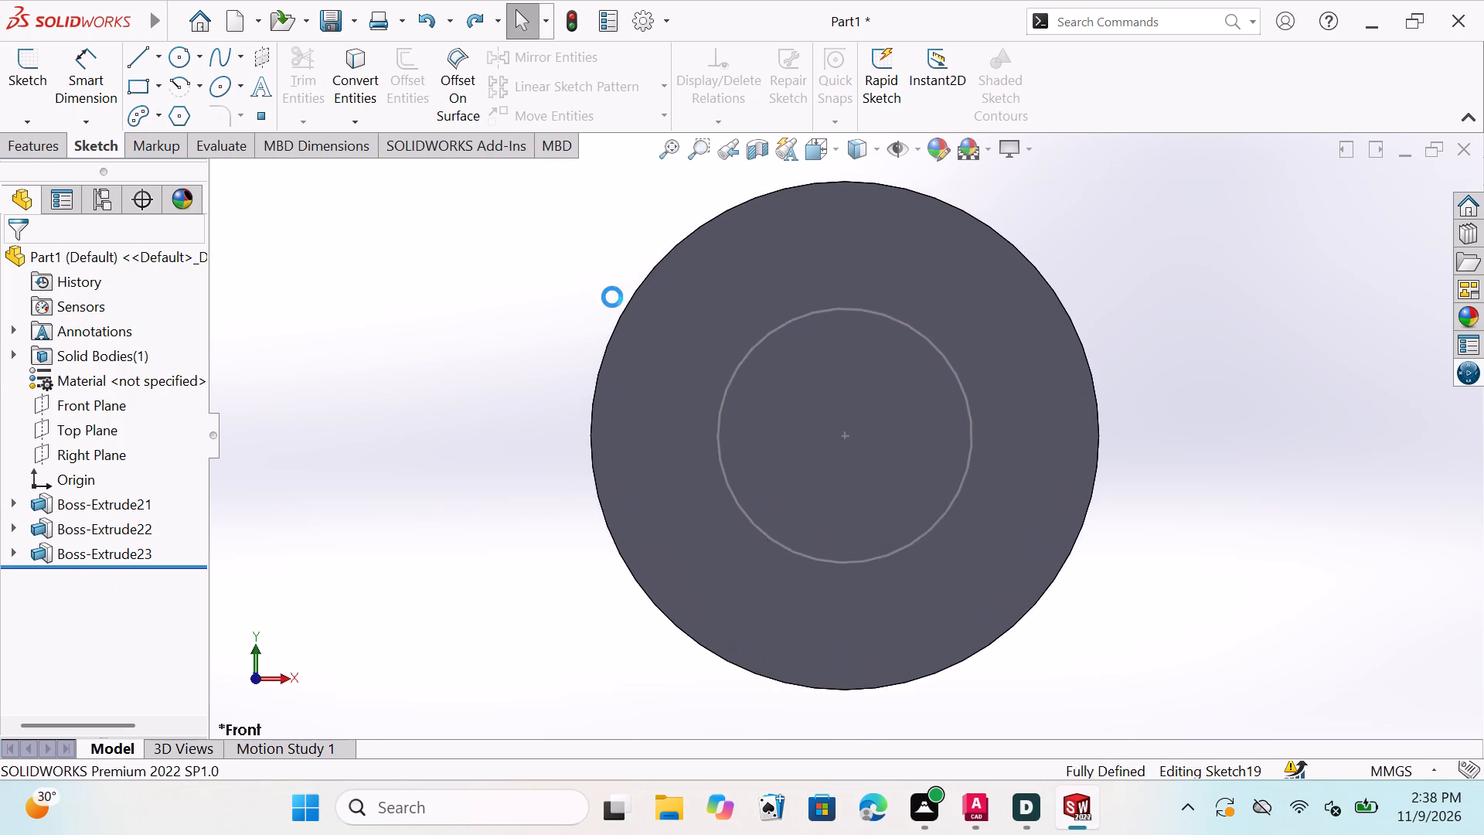
key(ctrl+z)
key(ctrl+z)
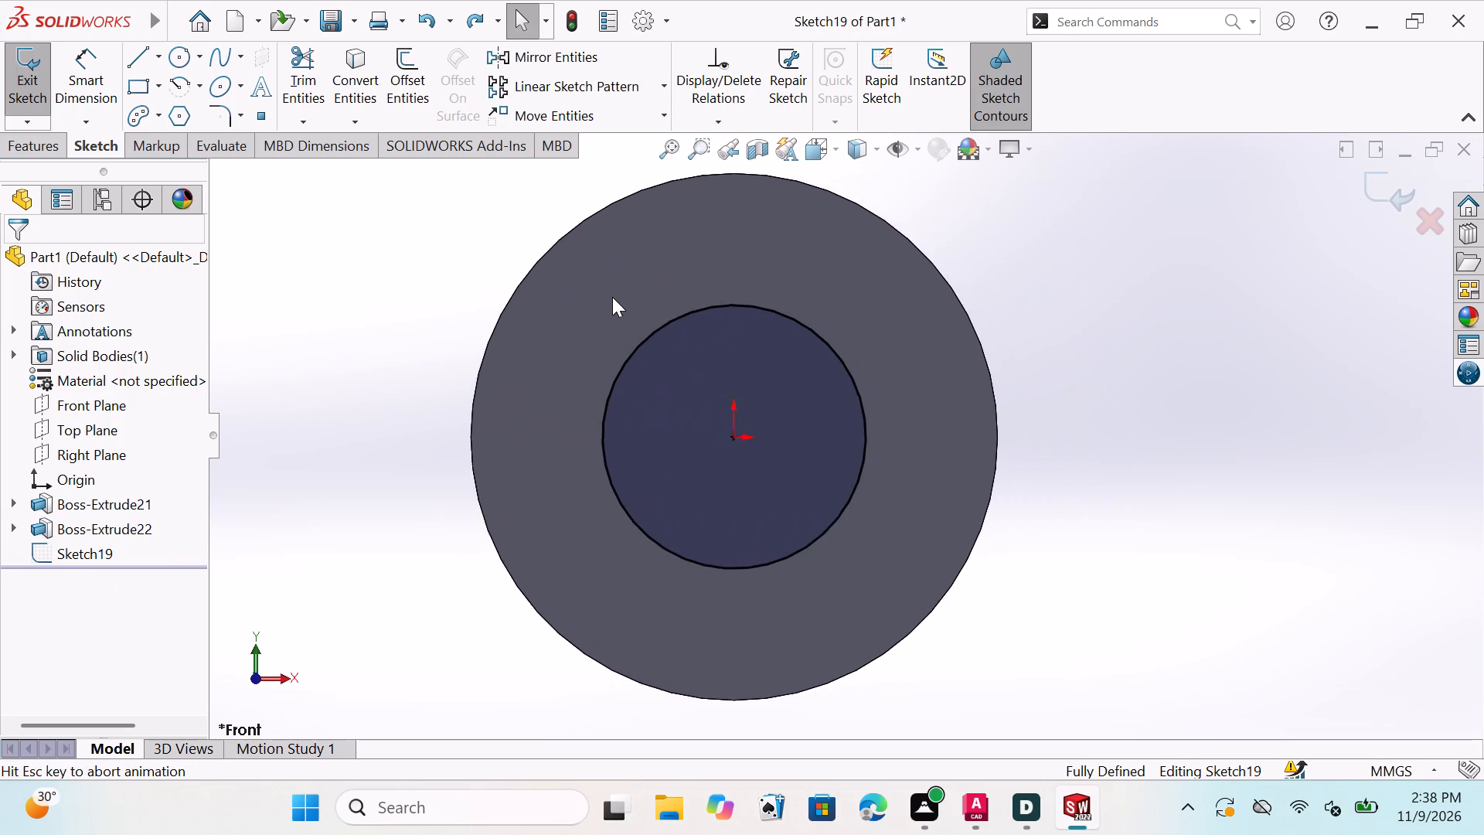
key(ctrl+z)
key(ctrl+z)
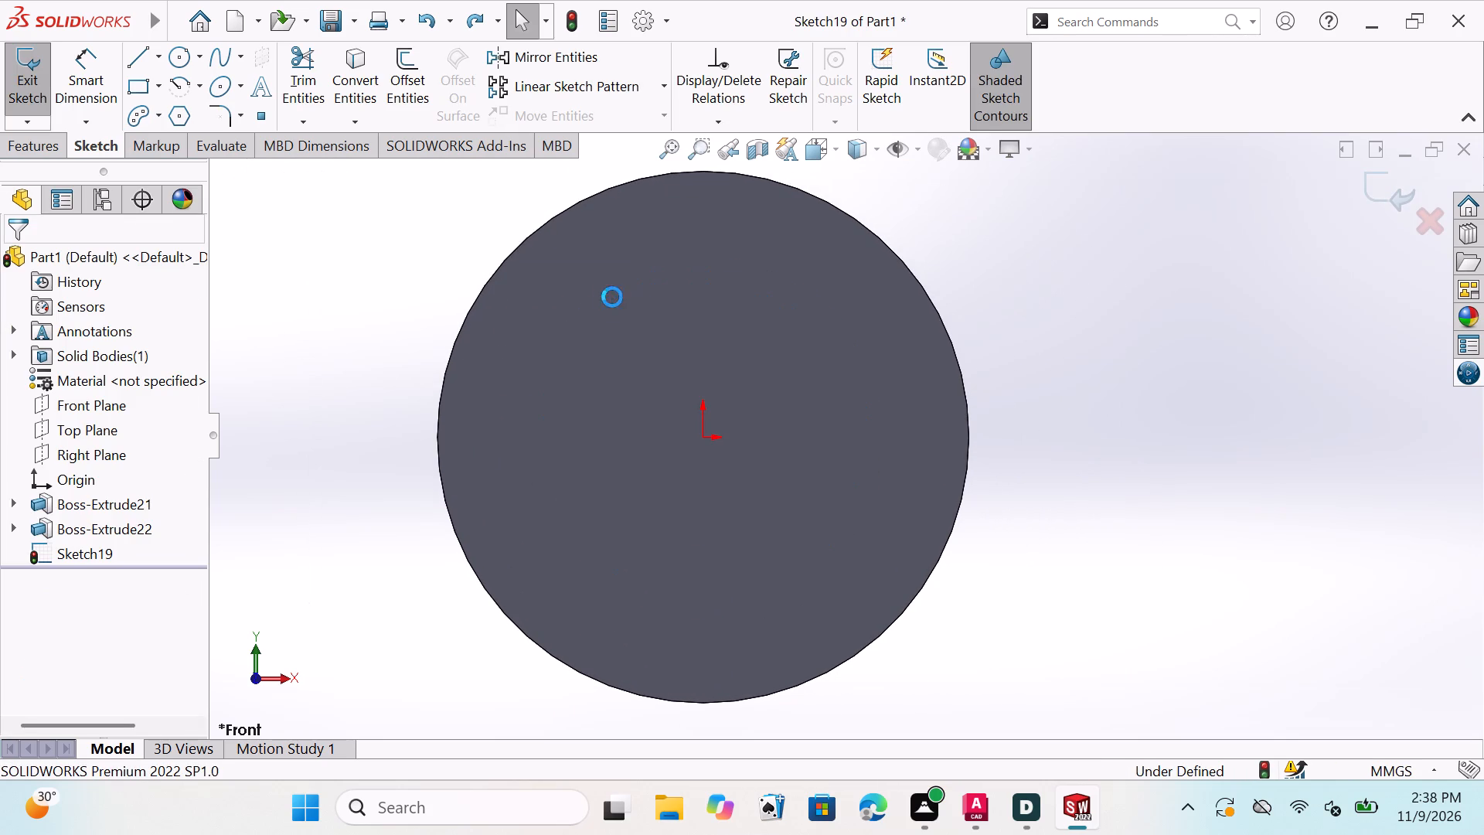
key(ctrl+z)
key(ctrl+z)
key(ctrl+z)
key(ctrl+z)
key(ctrl+z)
key(ctrl+z)
Undo the rear boss directly behind the disc, together with its circle sketch.
key(ctrl+z)
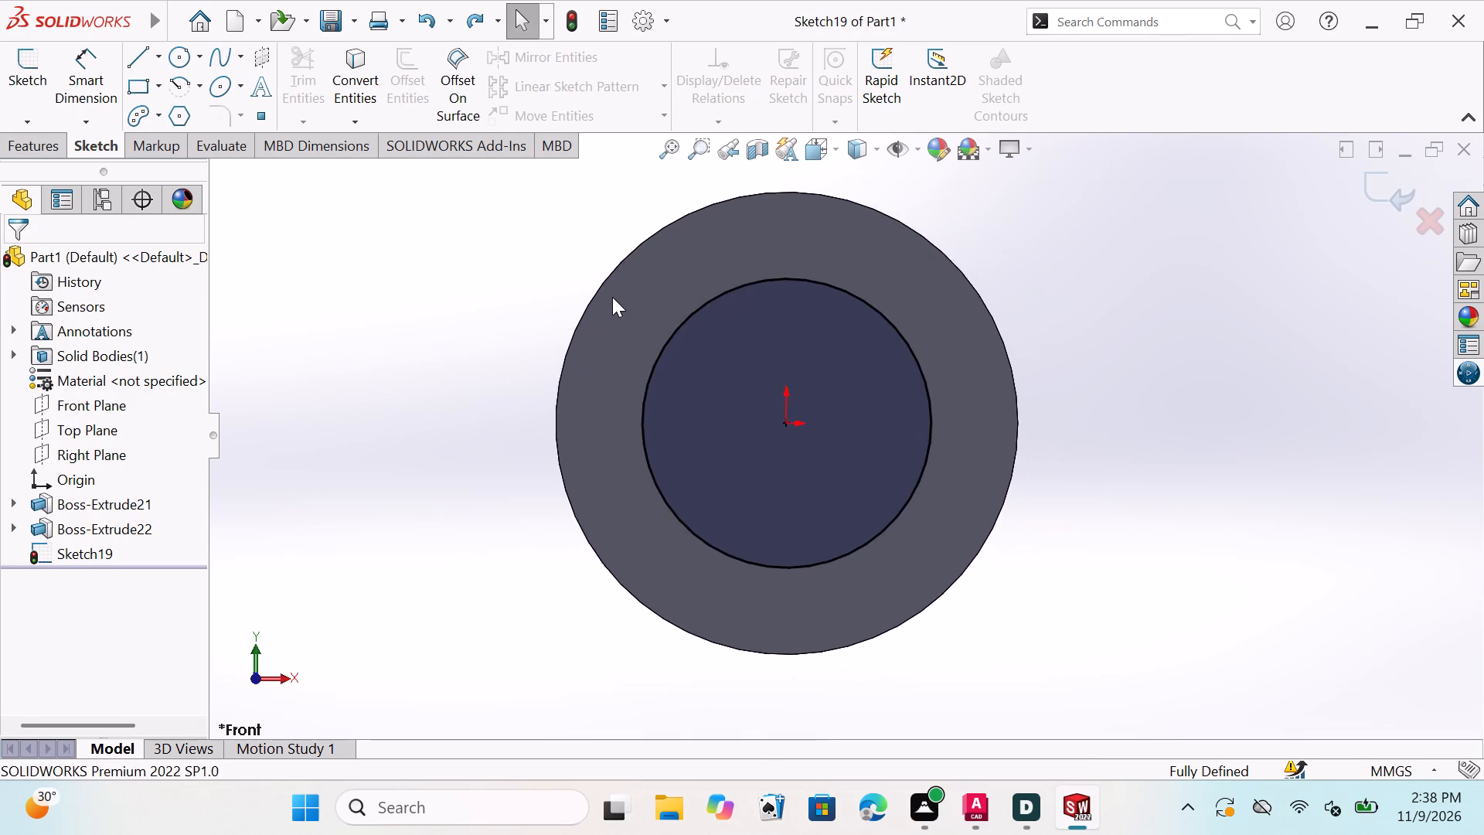
key(ctrl+z)
key(ctrl+z)
key(ctrl+z)
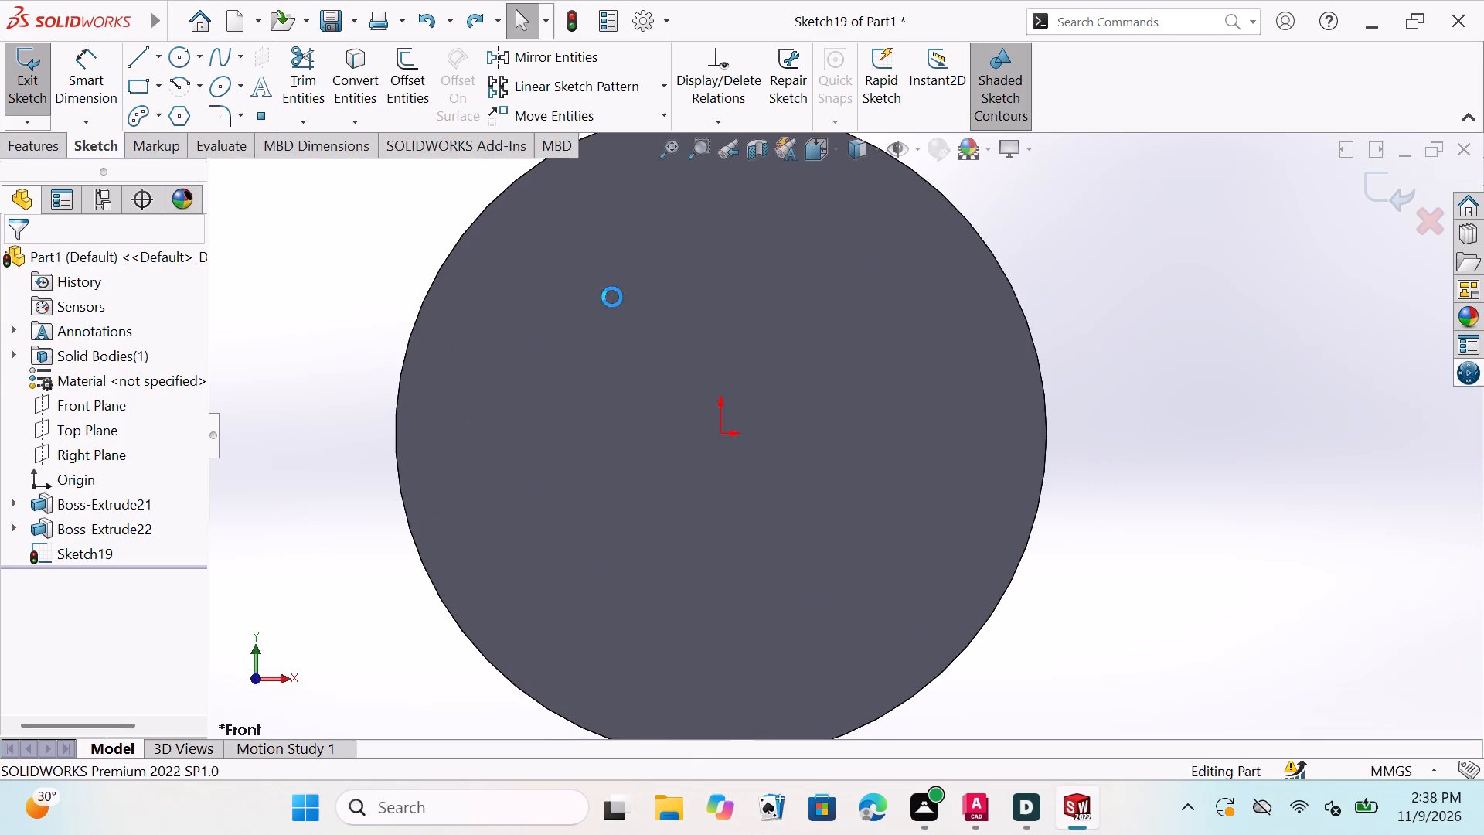
Undo the disc extrusion, going back to editing its 80 mm circle sketch.
key(ctrl+z)
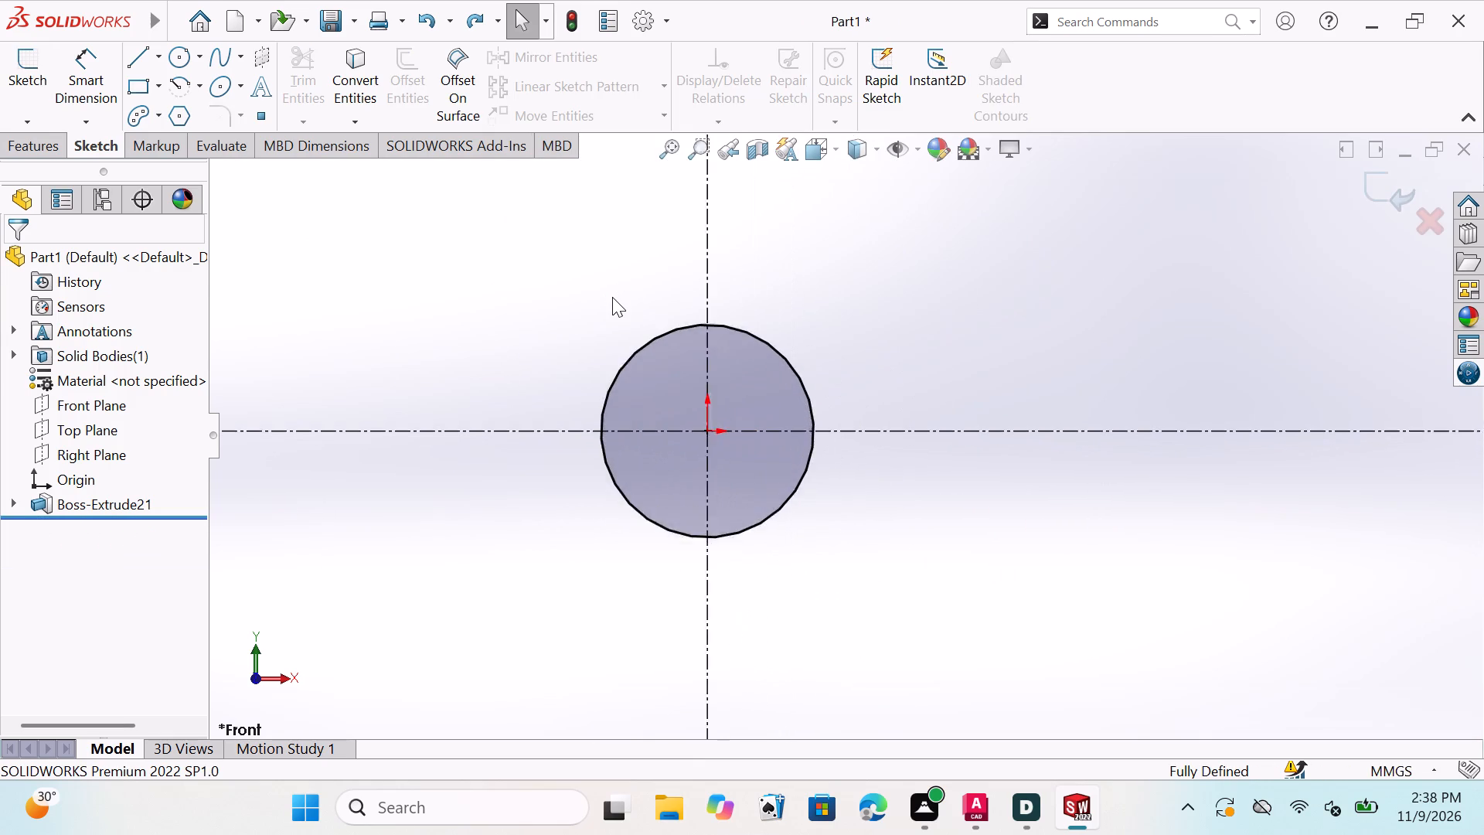
key(ctrl+z)
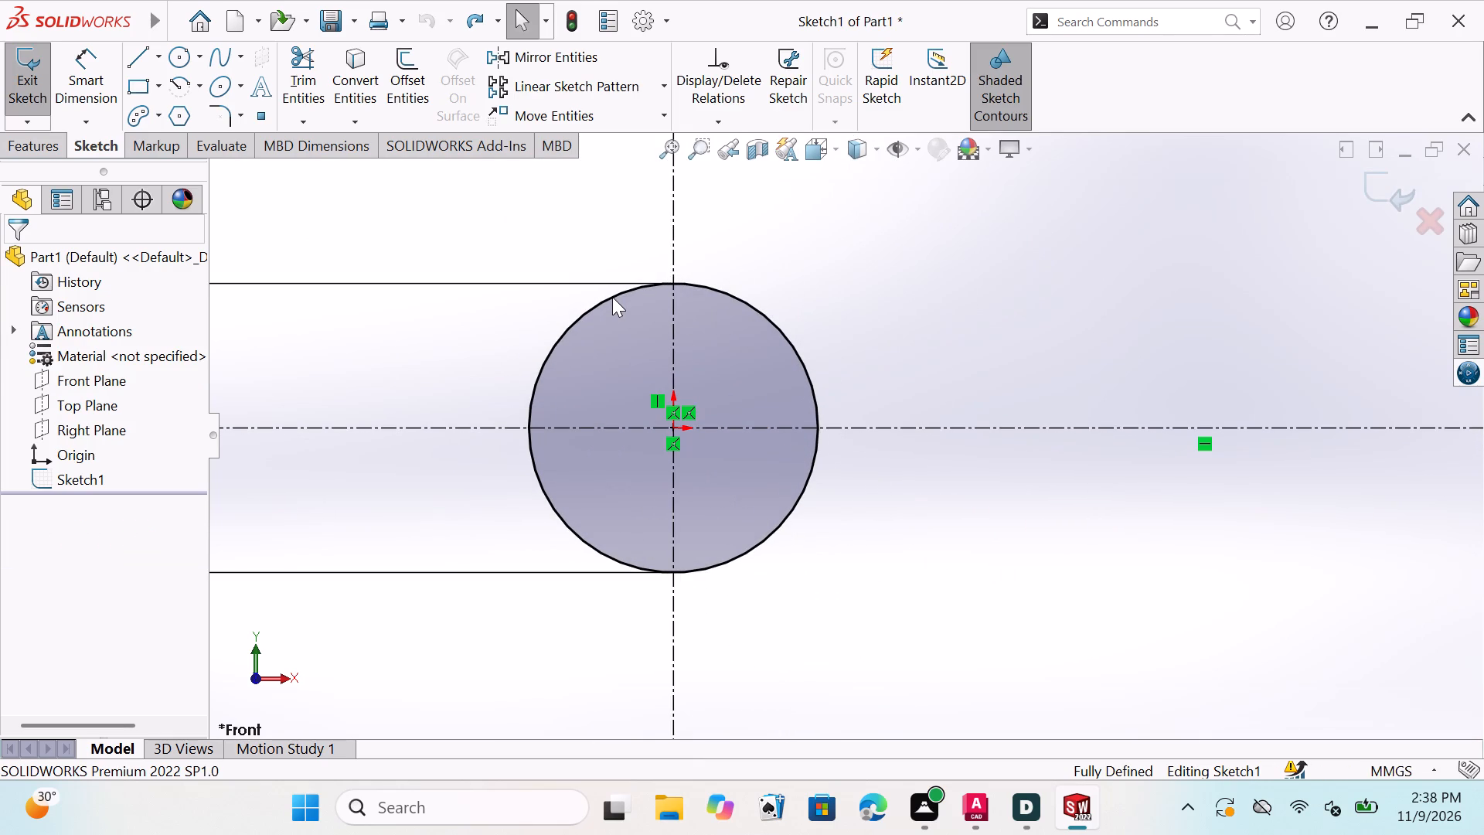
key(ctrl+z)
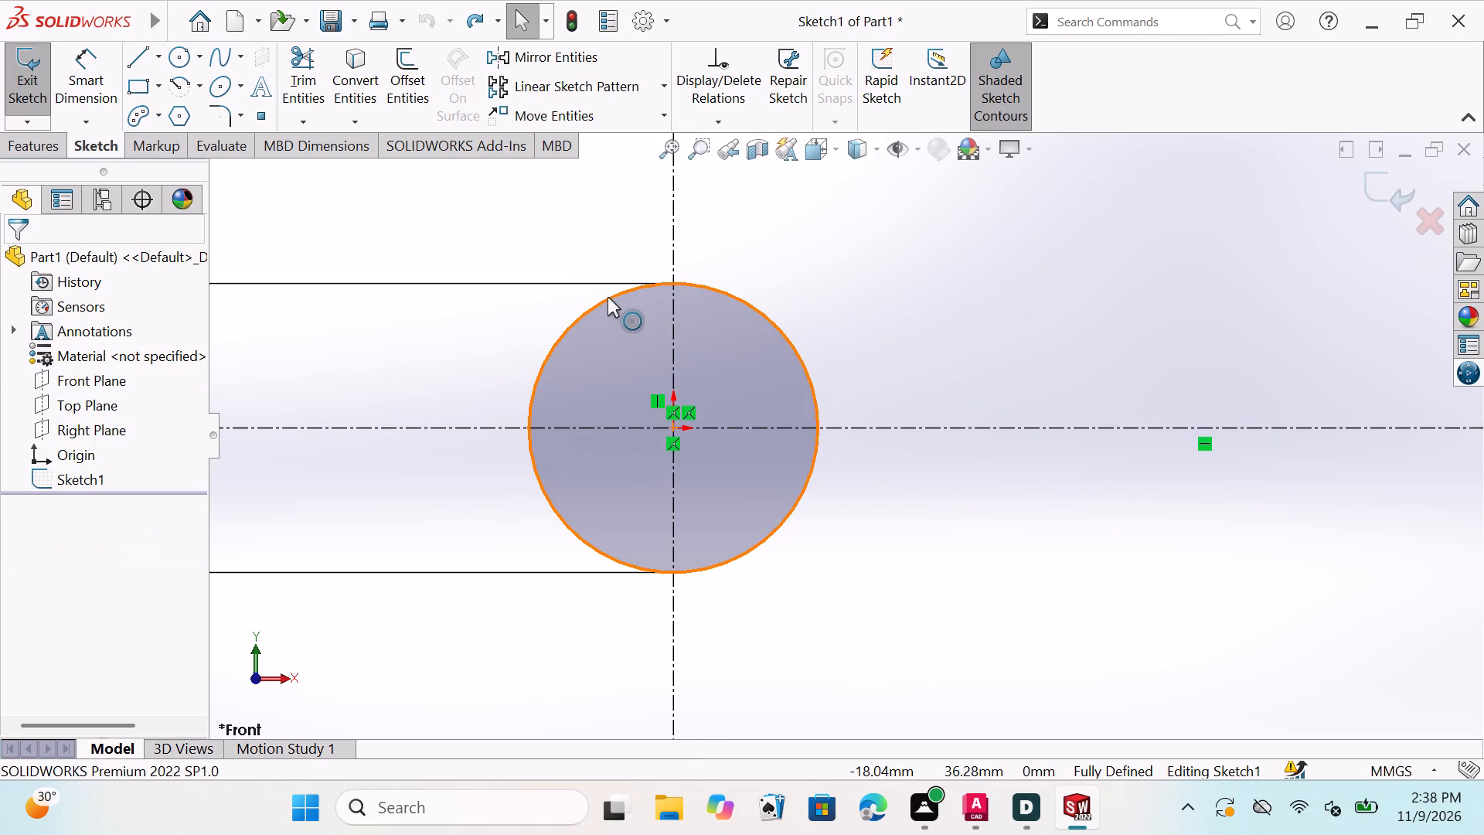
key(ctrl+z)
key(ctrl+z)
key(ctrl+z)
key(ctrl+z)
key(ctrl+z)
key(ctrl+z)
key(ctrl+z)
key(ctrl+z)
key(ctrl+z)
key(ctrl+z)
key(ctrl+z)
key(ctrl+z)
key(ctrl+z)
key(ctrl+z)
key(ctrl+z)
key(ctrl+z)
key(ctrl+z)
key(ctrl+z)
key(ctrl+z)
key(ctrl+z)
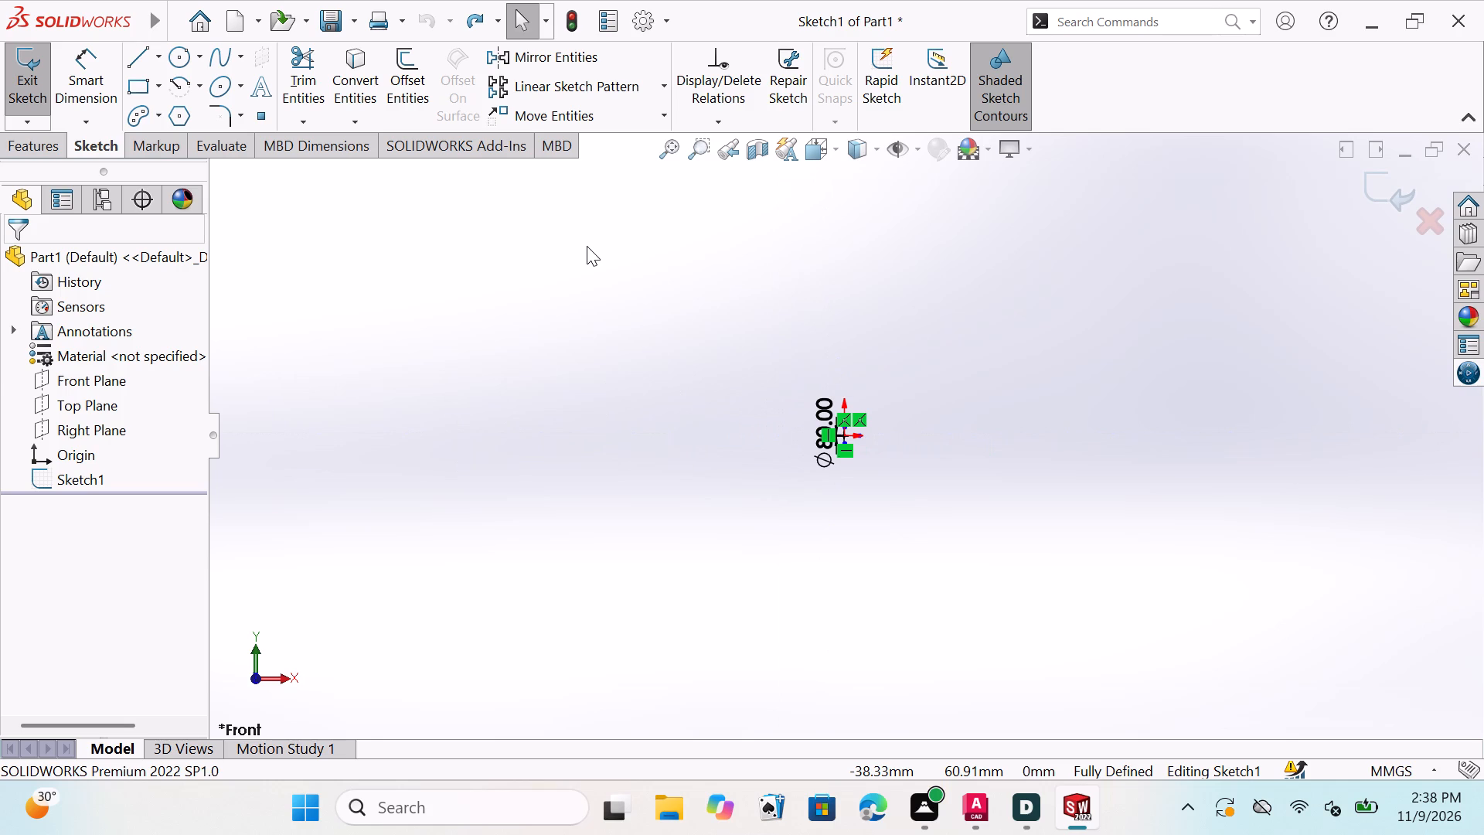
Examine the base sketch's 80 mm circle, its diameter dimension and the crossing centerlines.
scroll(830, 386, down, 2)
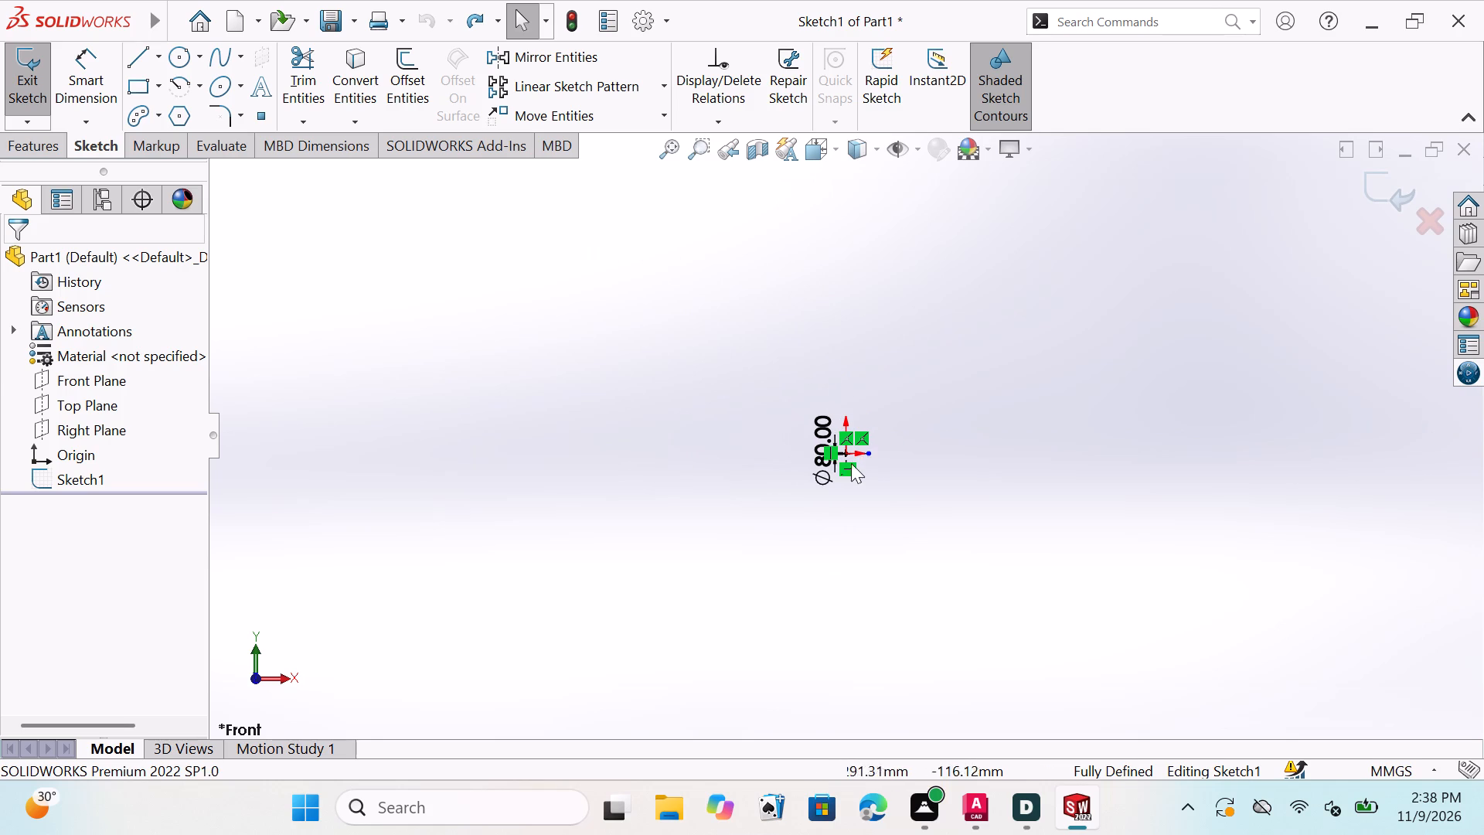
scroll(851, 465, down, 9)
scroll(873, 526, down, 3)
scroll(856, 380, down, 3)
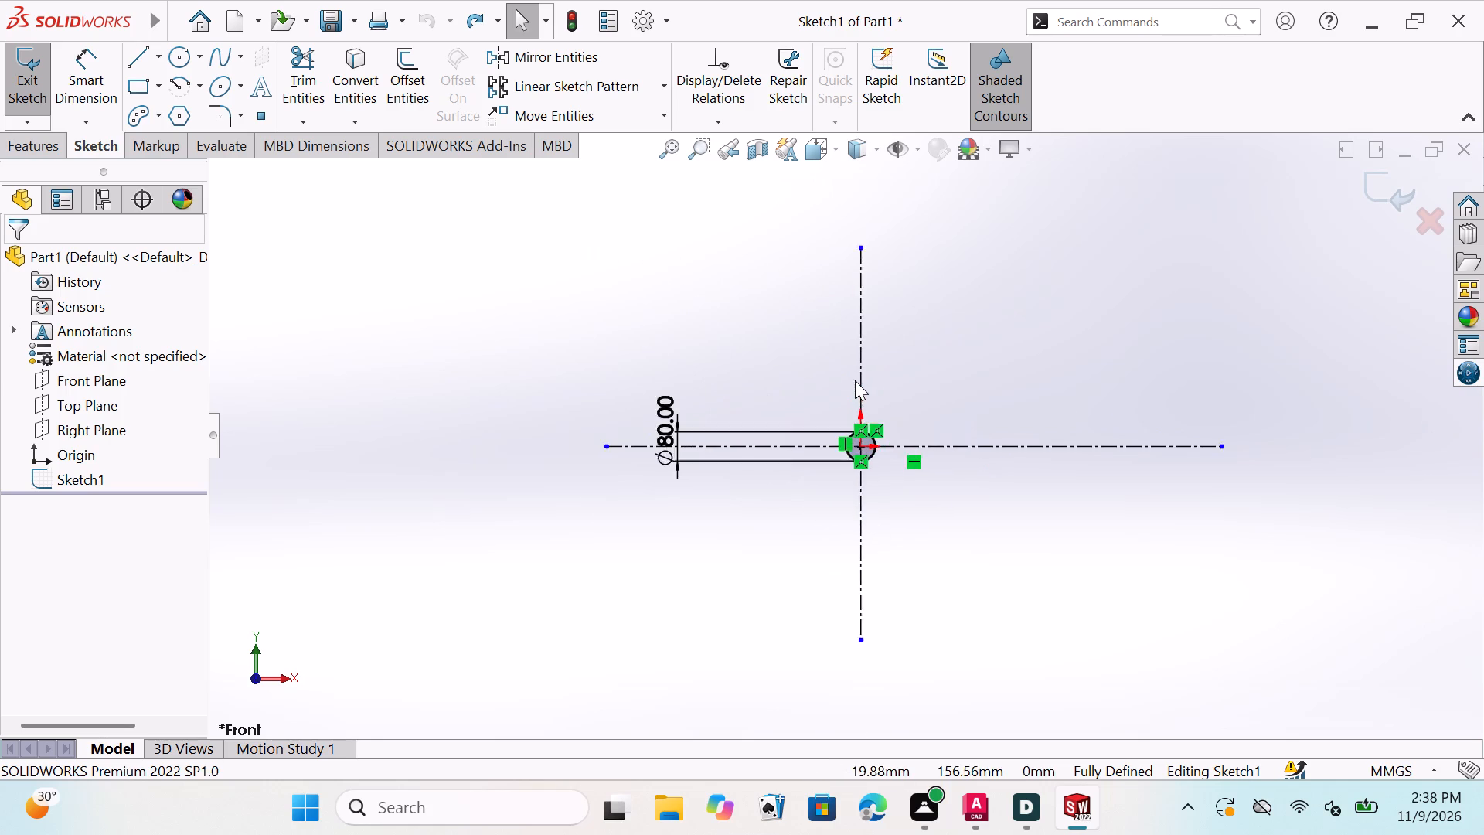
scroll(855, 380, down, 6)
scroll(1016, 623, down, 2)
scroll(987, 608, up, 1)
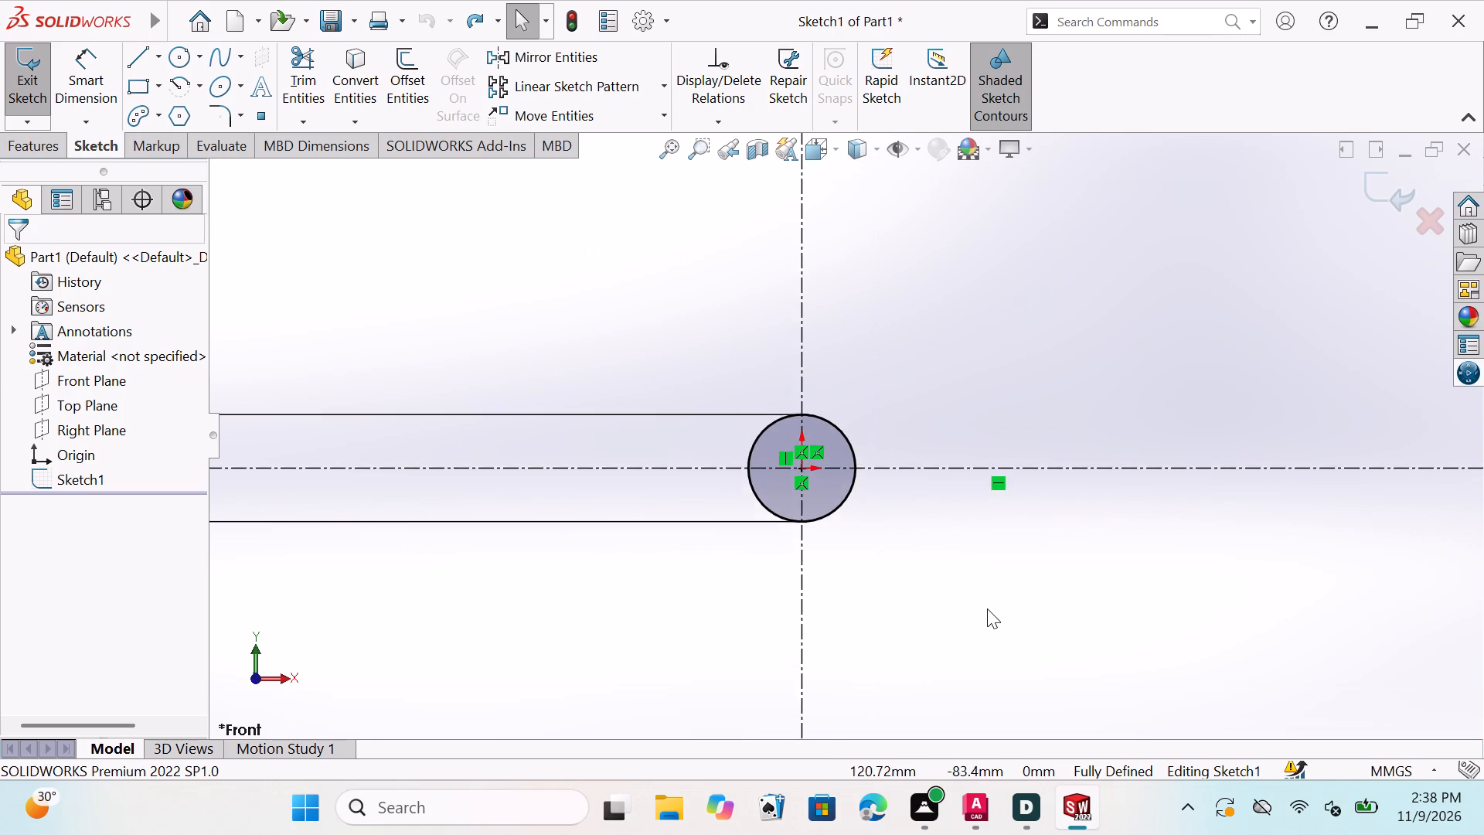
scroll(987, 608, up, 3)
scroll(968, 637, down, 1)
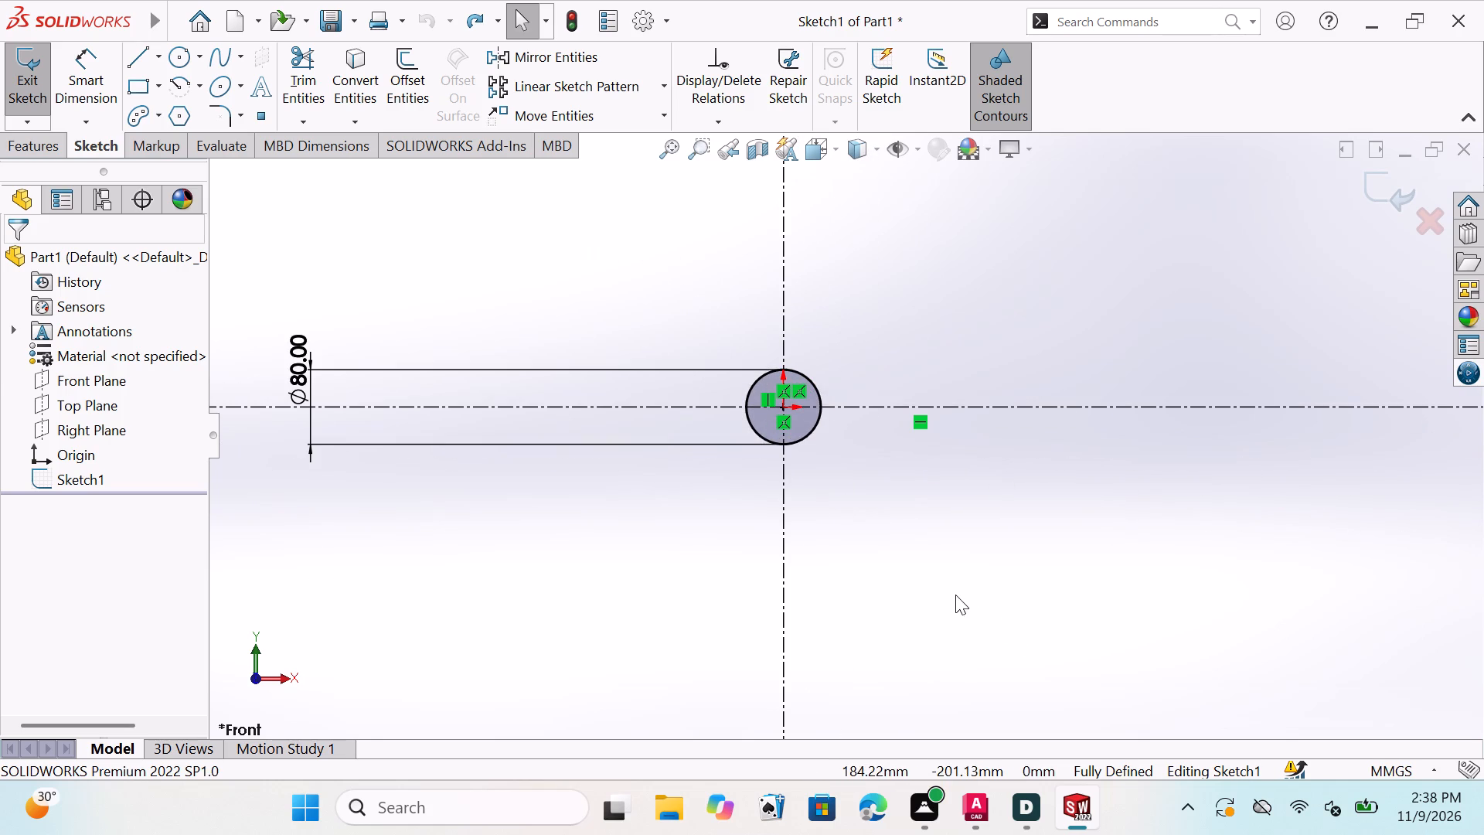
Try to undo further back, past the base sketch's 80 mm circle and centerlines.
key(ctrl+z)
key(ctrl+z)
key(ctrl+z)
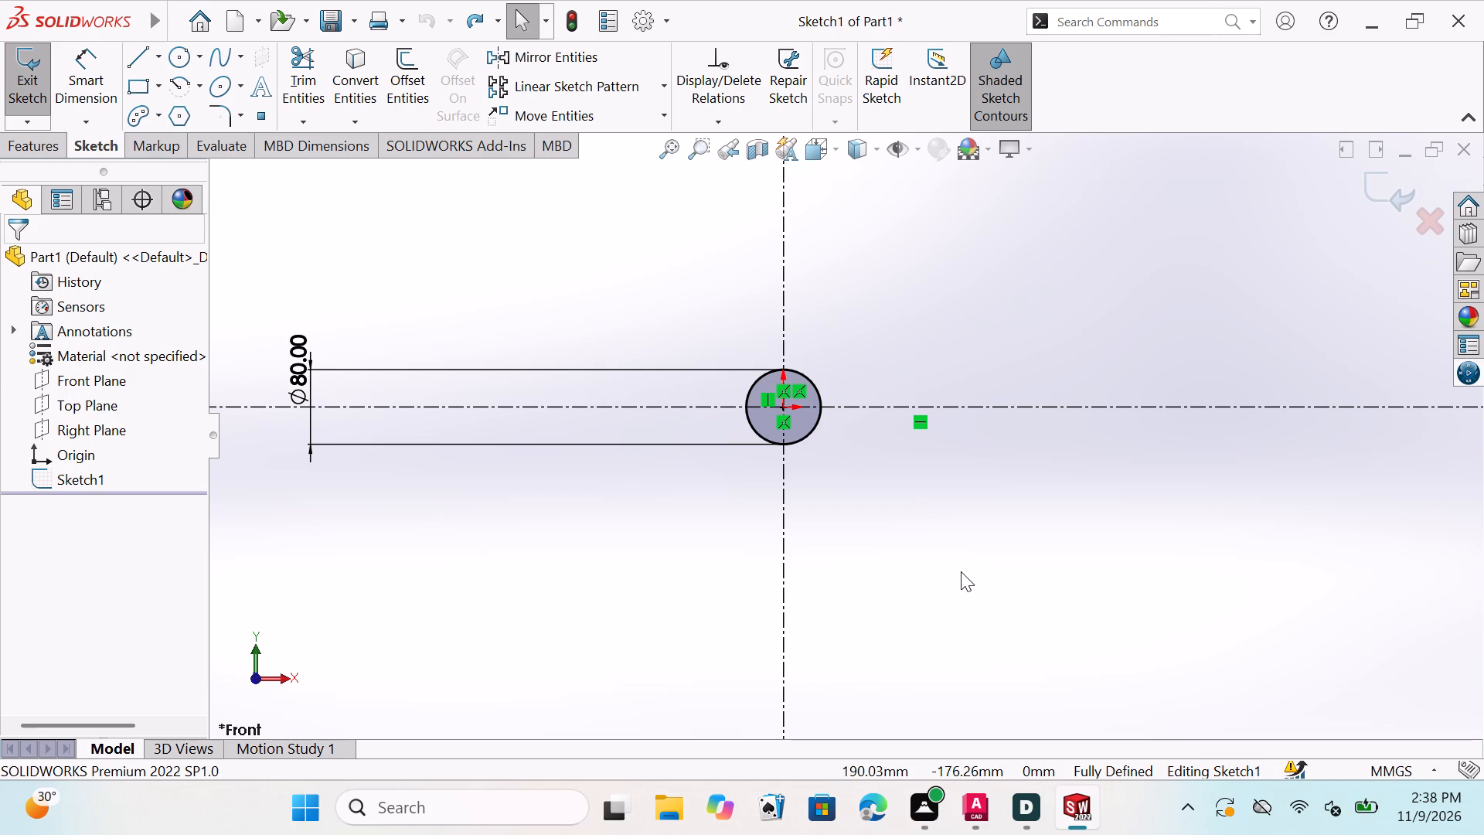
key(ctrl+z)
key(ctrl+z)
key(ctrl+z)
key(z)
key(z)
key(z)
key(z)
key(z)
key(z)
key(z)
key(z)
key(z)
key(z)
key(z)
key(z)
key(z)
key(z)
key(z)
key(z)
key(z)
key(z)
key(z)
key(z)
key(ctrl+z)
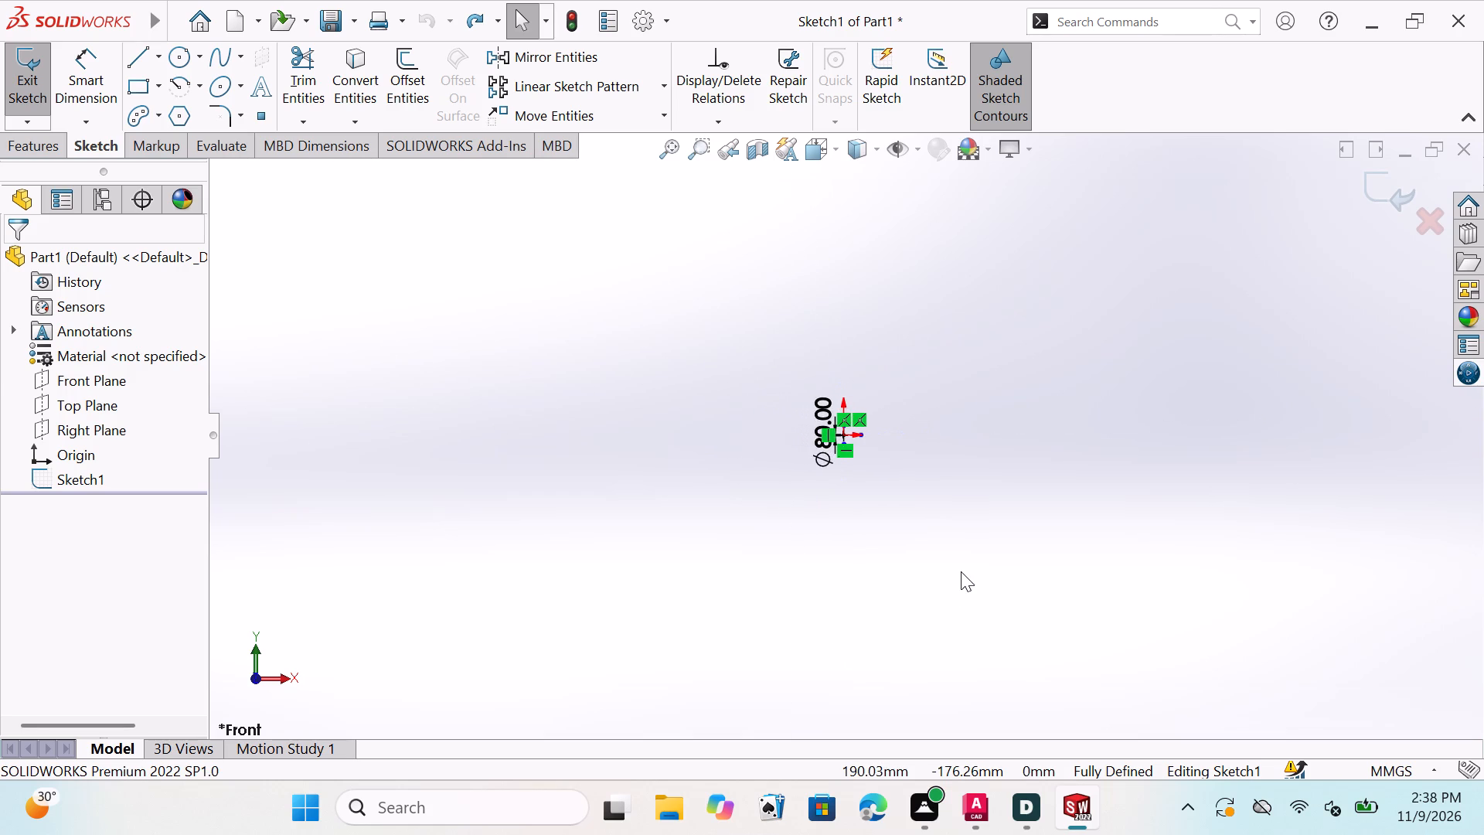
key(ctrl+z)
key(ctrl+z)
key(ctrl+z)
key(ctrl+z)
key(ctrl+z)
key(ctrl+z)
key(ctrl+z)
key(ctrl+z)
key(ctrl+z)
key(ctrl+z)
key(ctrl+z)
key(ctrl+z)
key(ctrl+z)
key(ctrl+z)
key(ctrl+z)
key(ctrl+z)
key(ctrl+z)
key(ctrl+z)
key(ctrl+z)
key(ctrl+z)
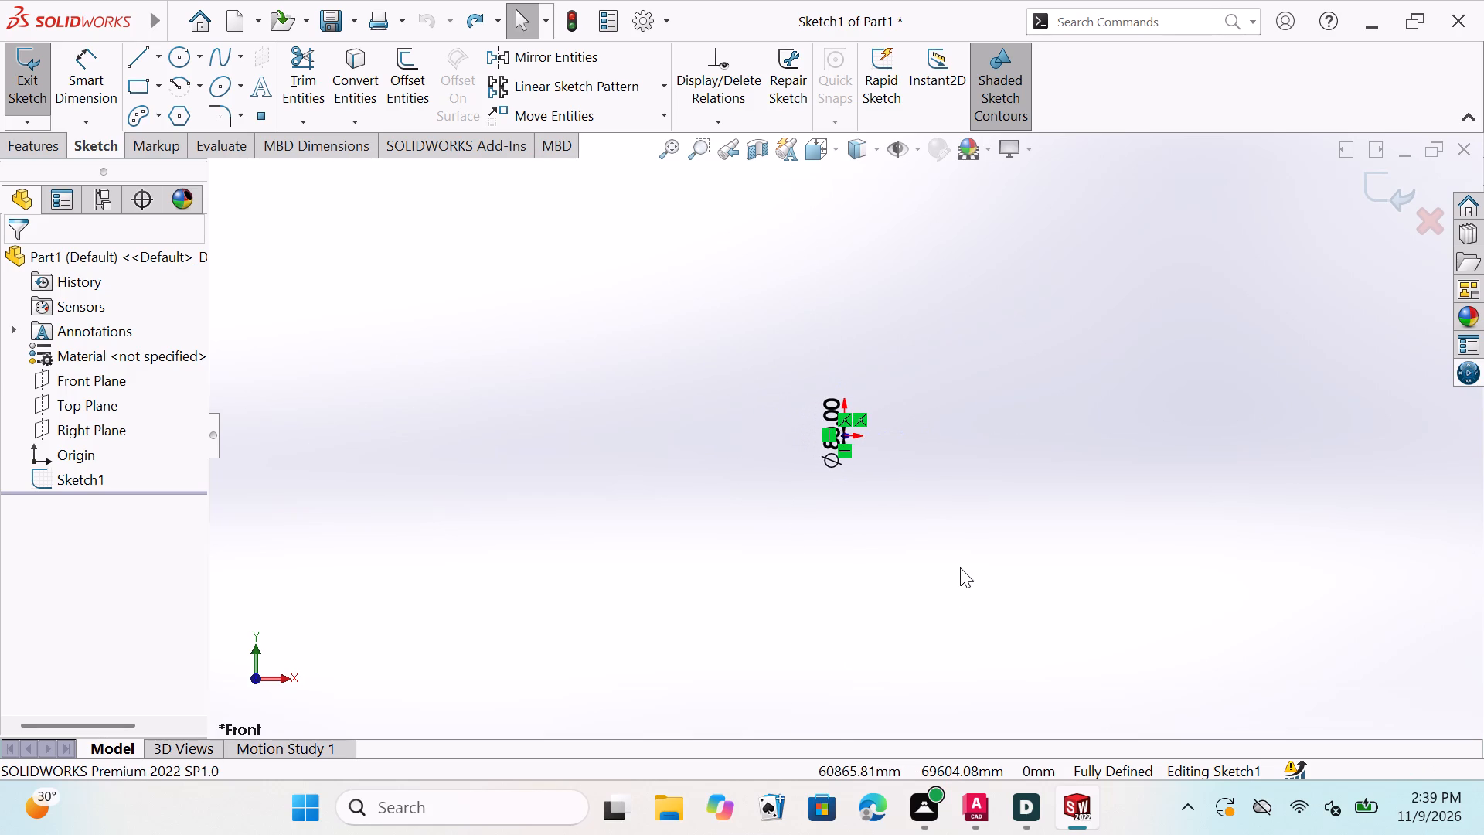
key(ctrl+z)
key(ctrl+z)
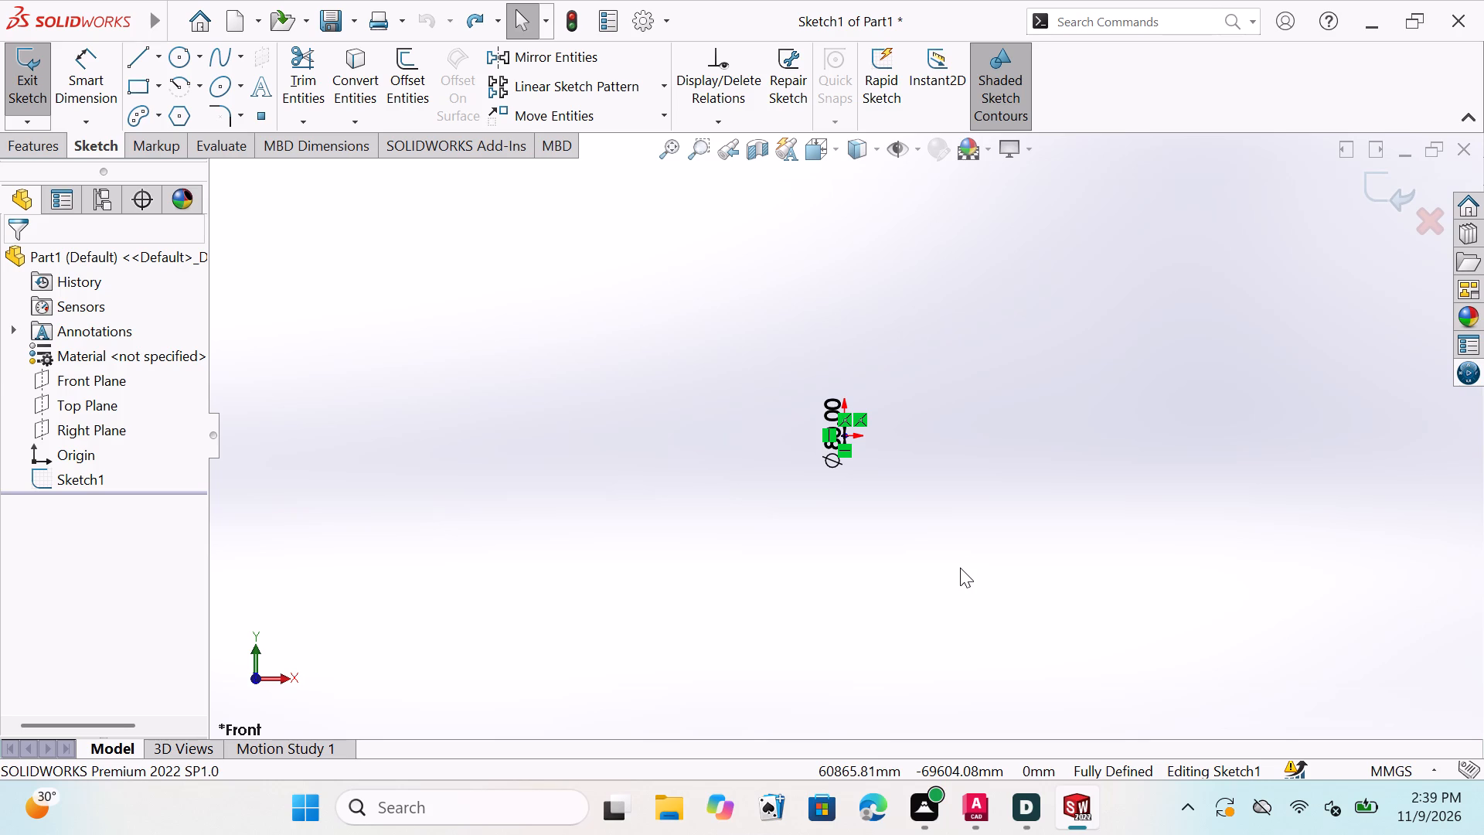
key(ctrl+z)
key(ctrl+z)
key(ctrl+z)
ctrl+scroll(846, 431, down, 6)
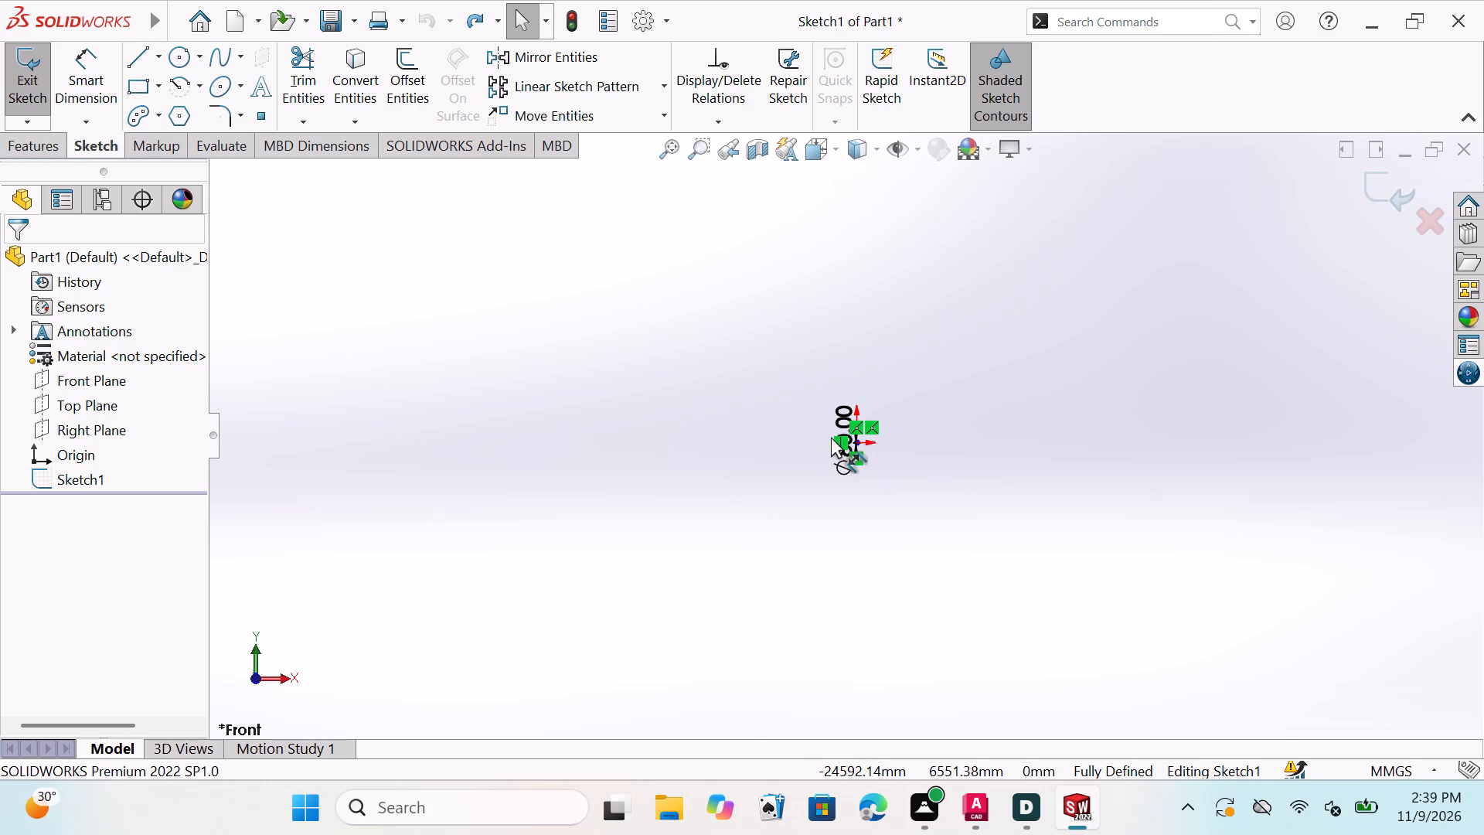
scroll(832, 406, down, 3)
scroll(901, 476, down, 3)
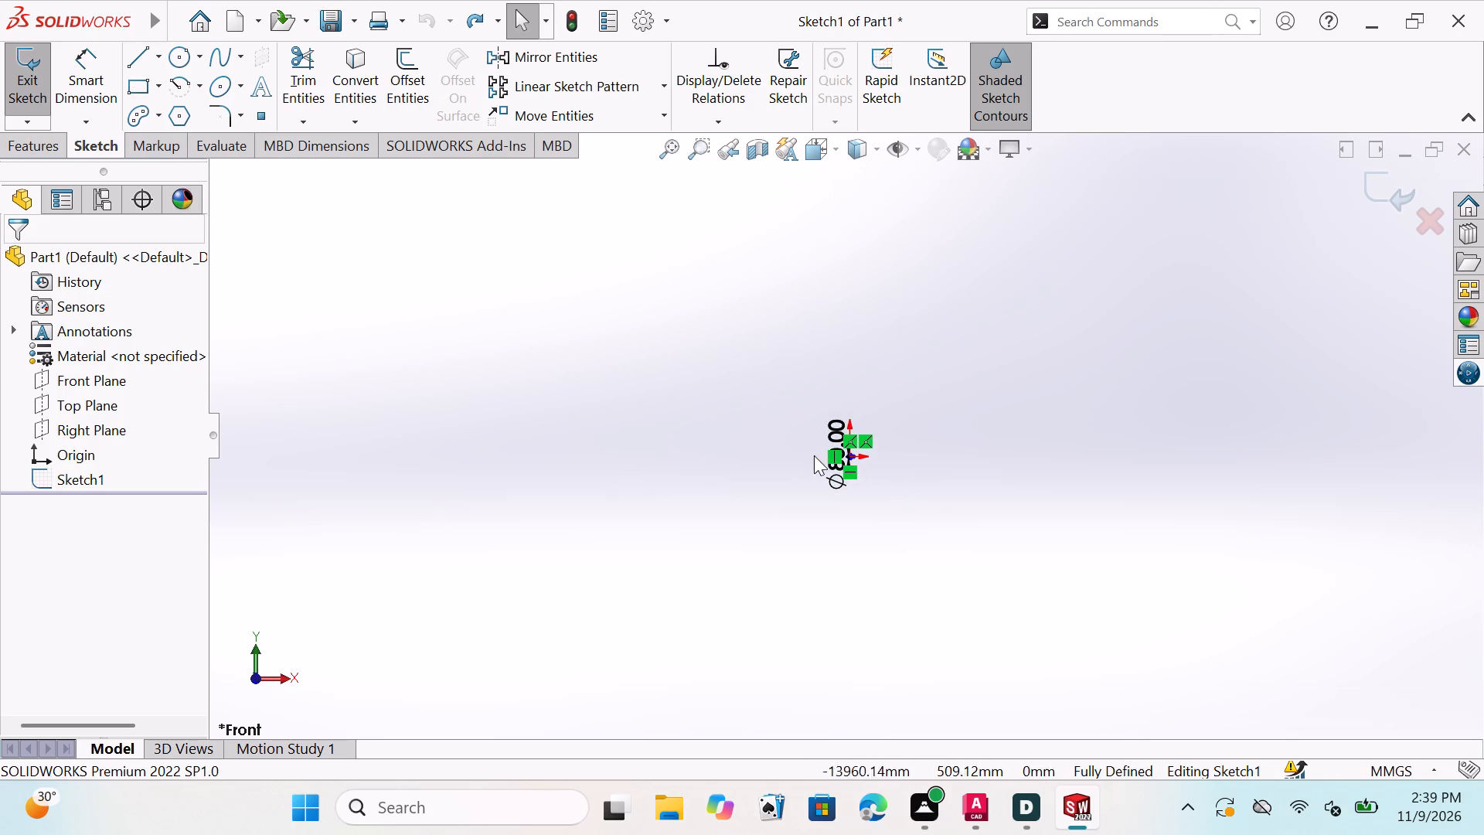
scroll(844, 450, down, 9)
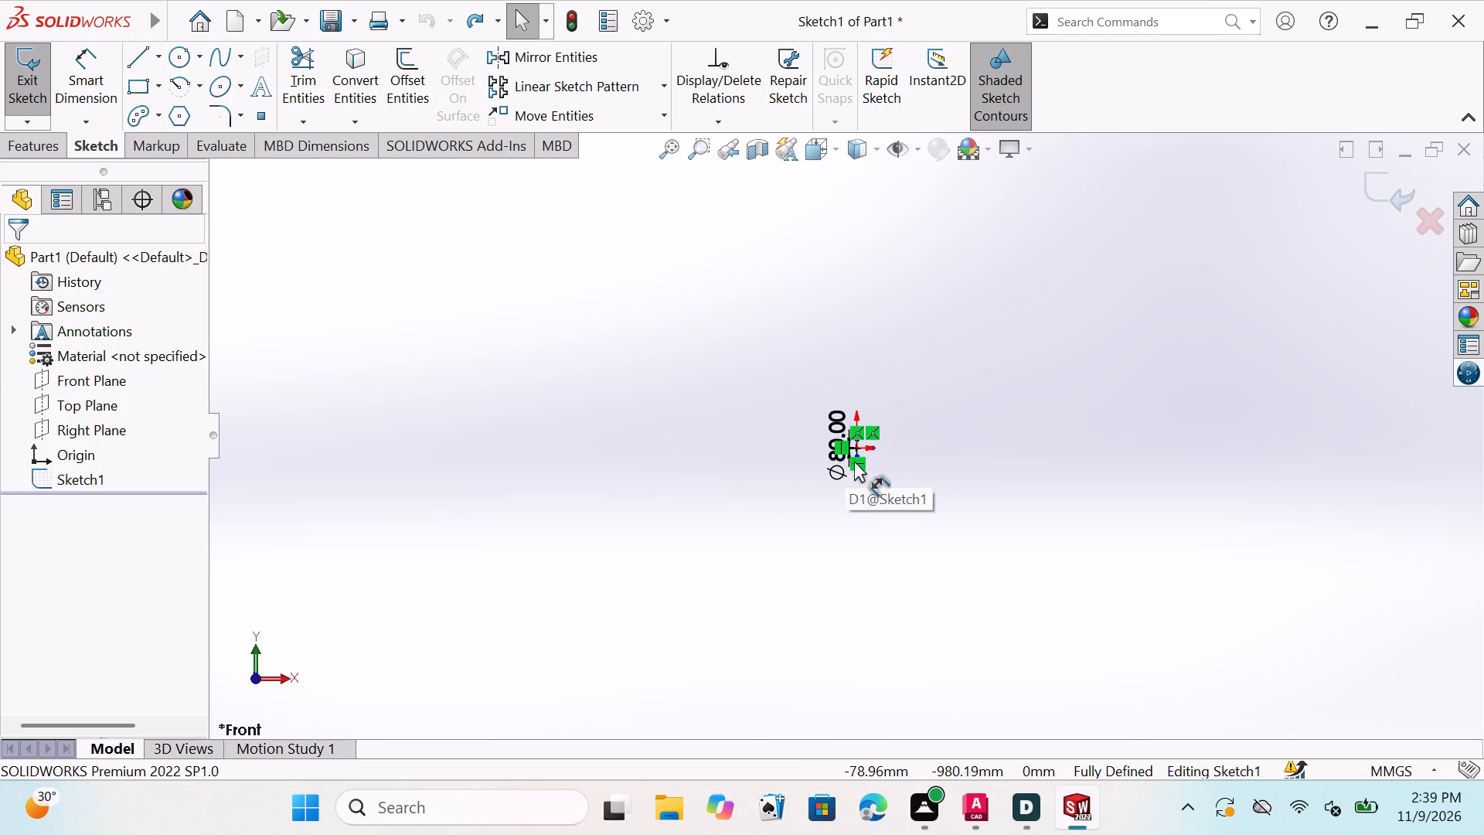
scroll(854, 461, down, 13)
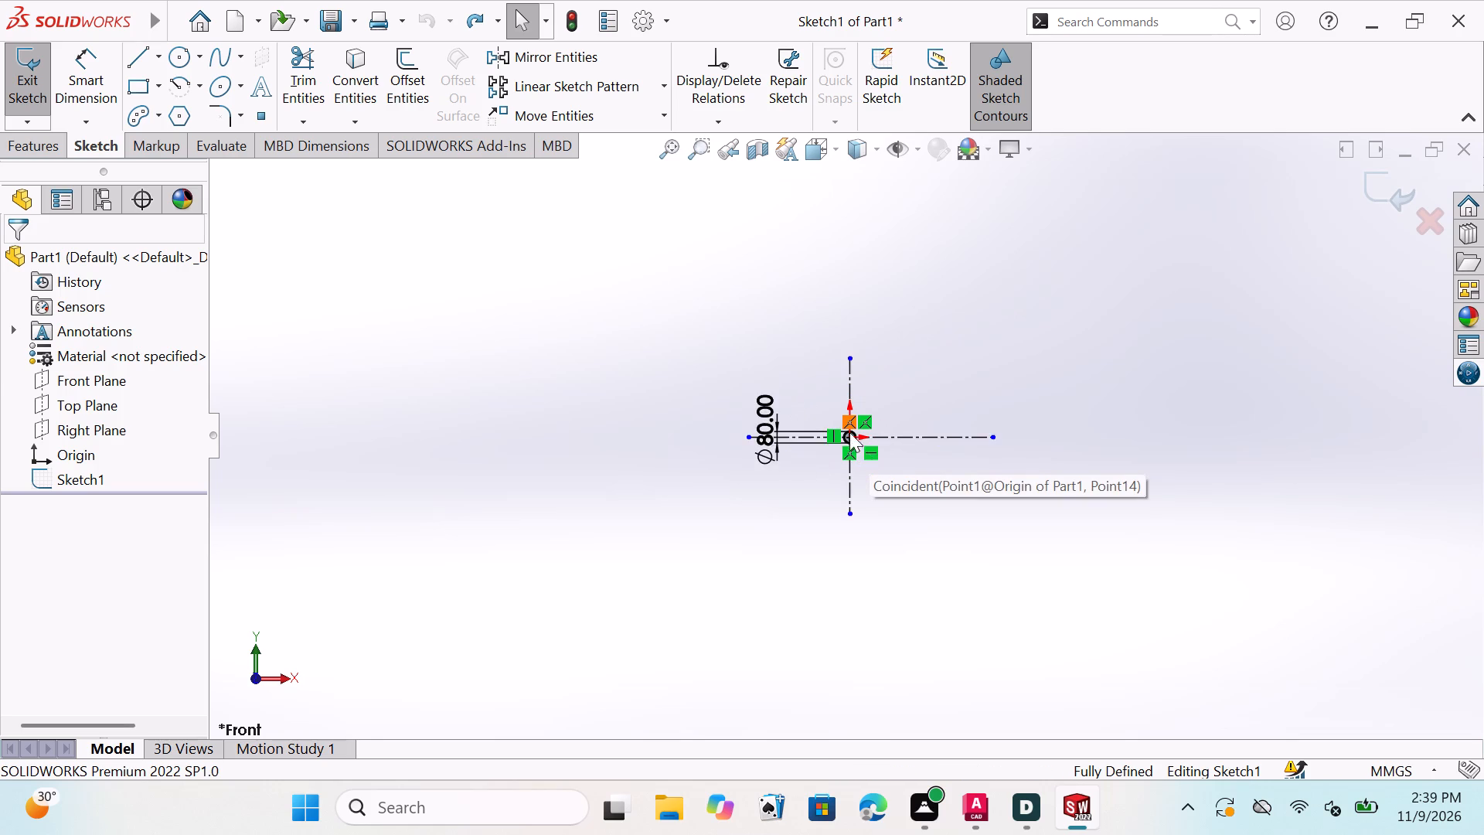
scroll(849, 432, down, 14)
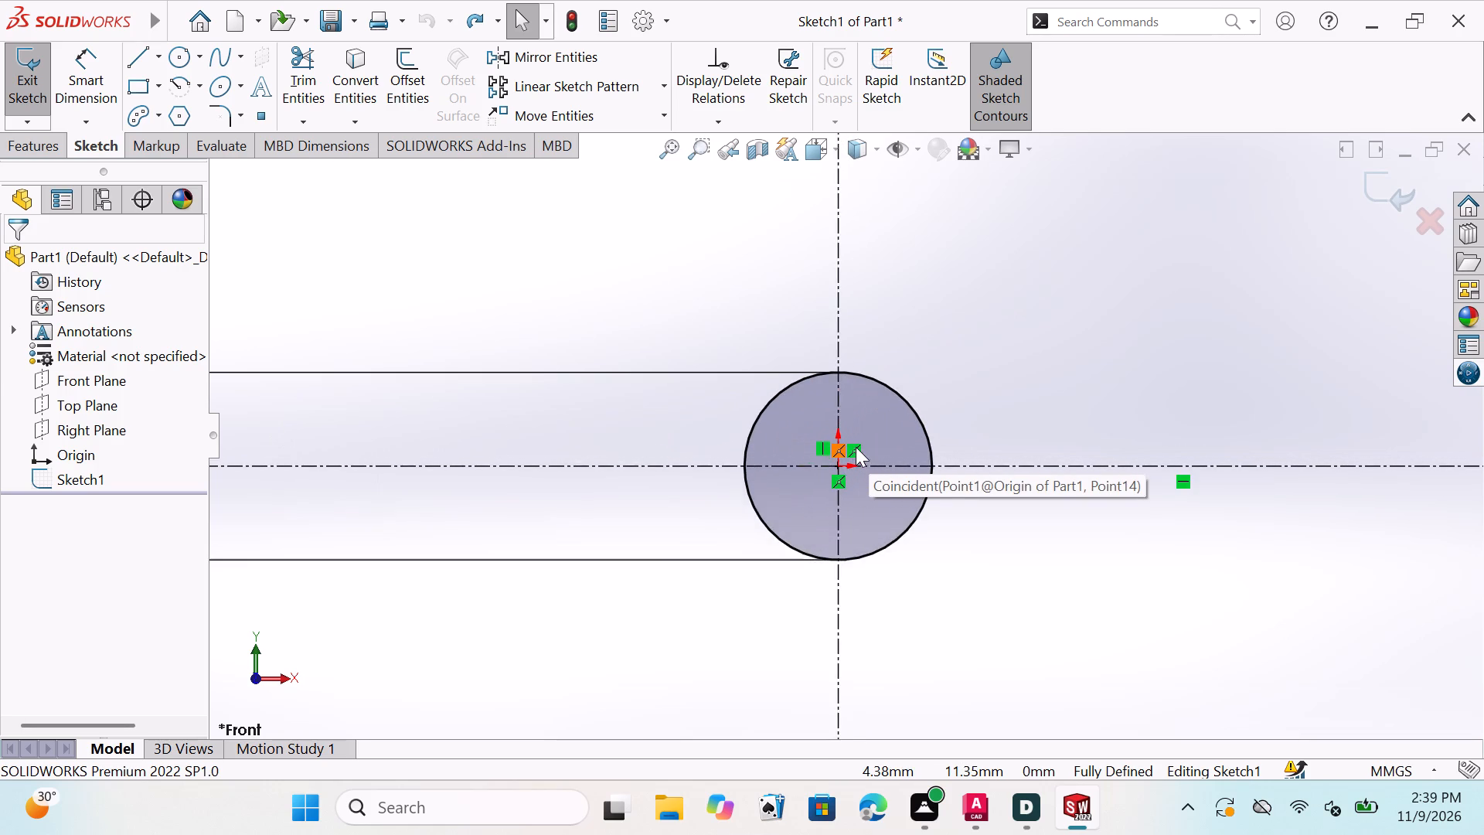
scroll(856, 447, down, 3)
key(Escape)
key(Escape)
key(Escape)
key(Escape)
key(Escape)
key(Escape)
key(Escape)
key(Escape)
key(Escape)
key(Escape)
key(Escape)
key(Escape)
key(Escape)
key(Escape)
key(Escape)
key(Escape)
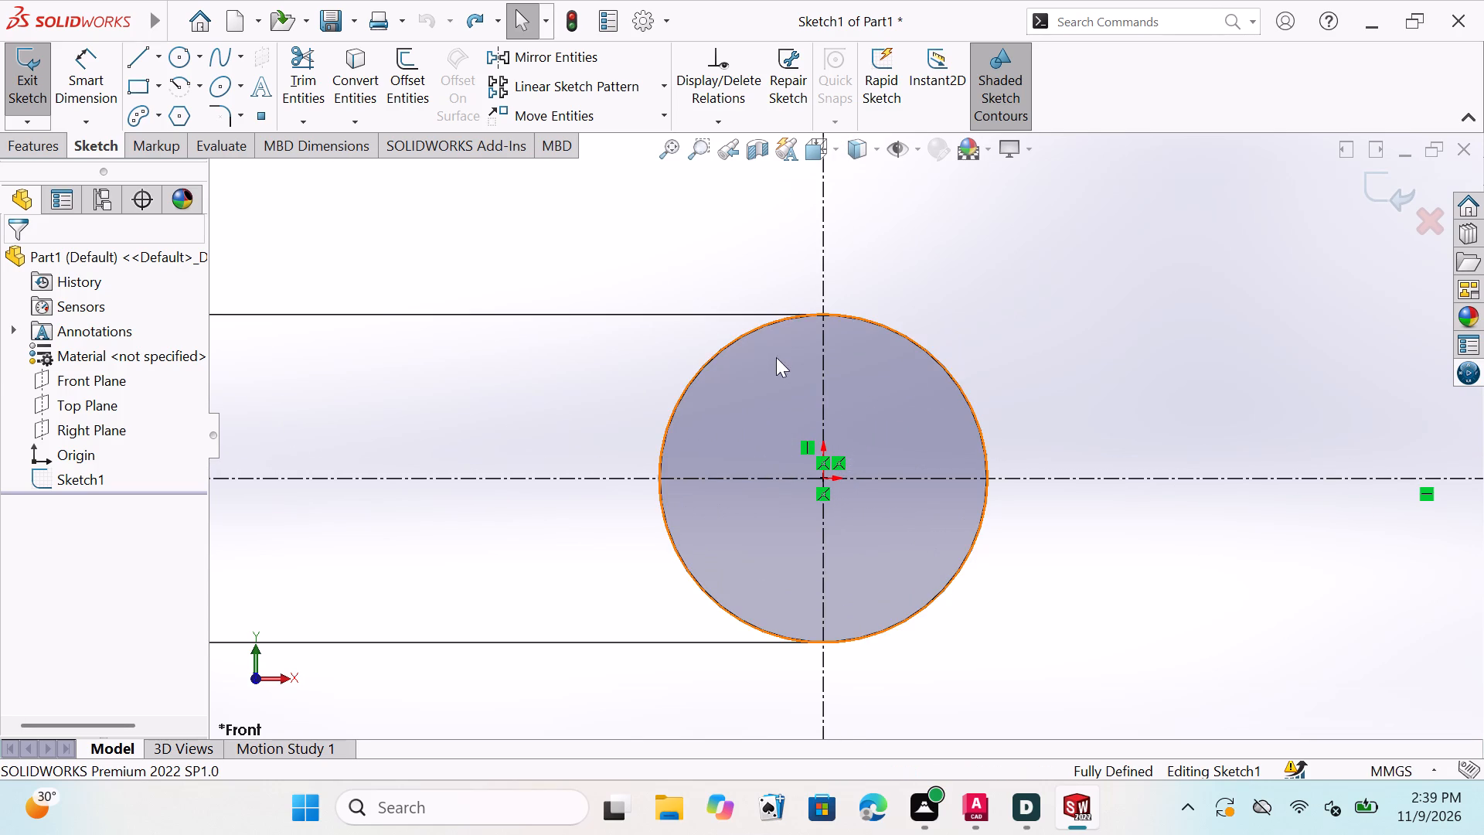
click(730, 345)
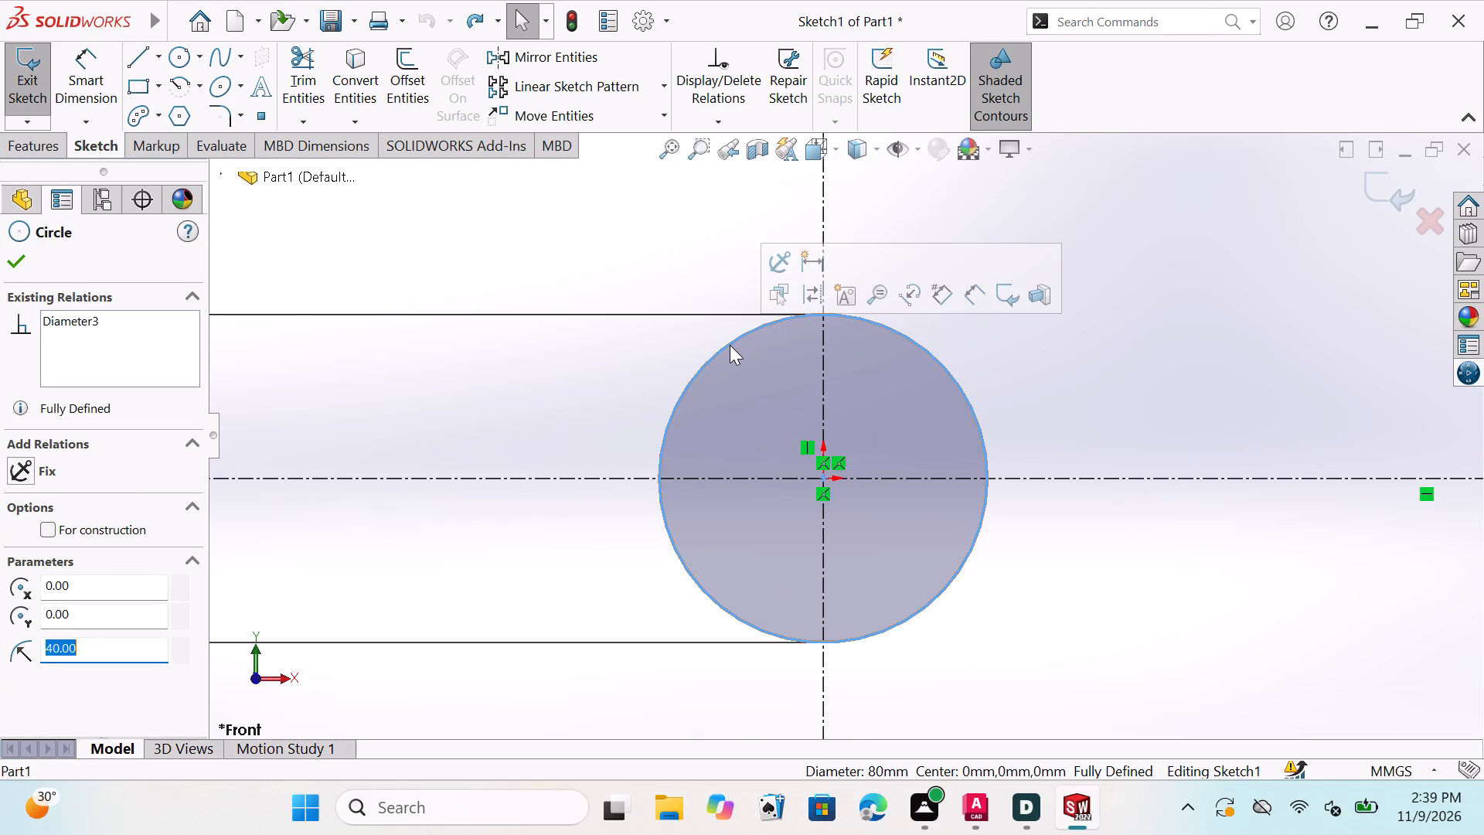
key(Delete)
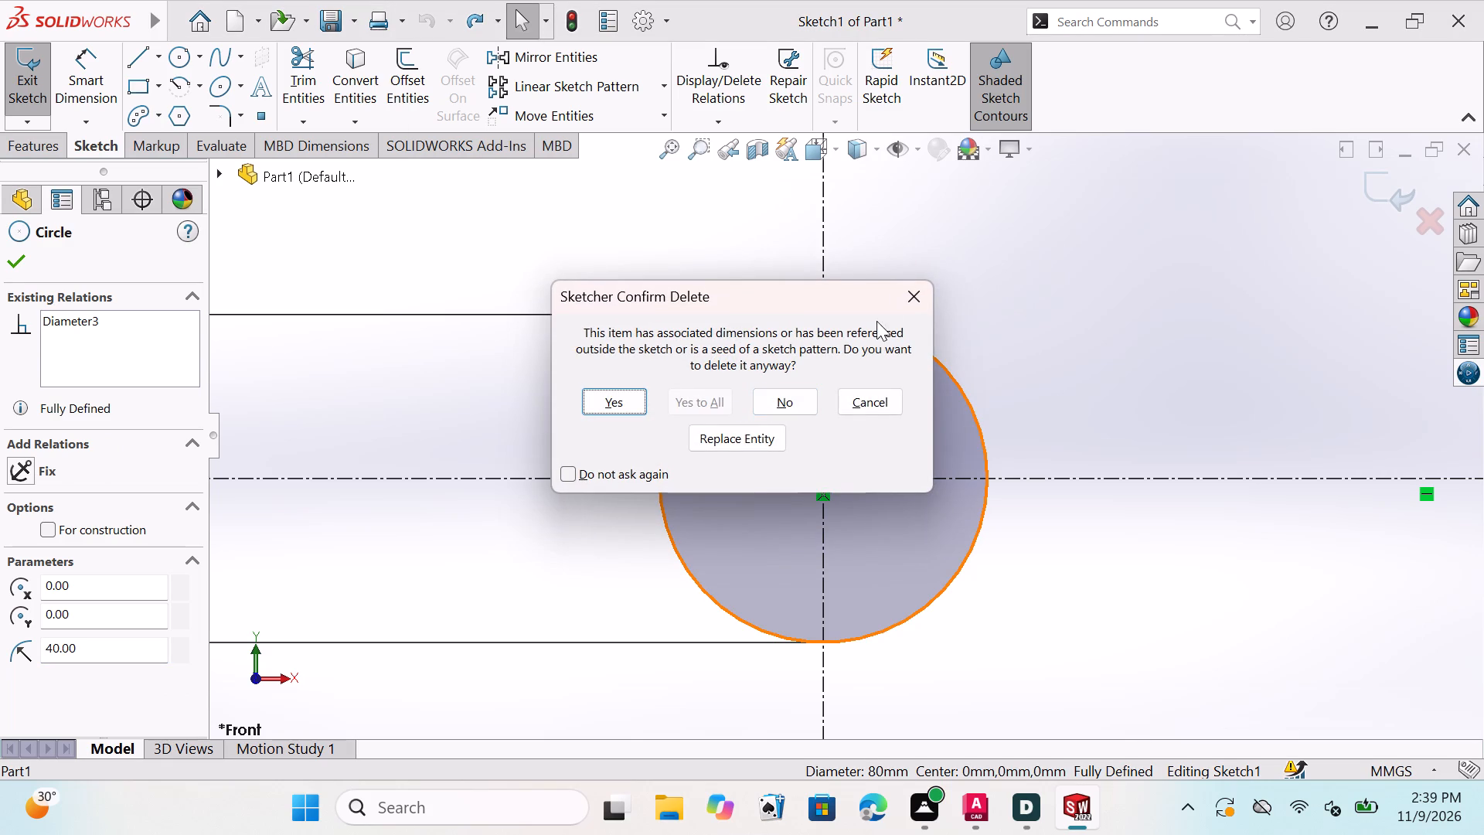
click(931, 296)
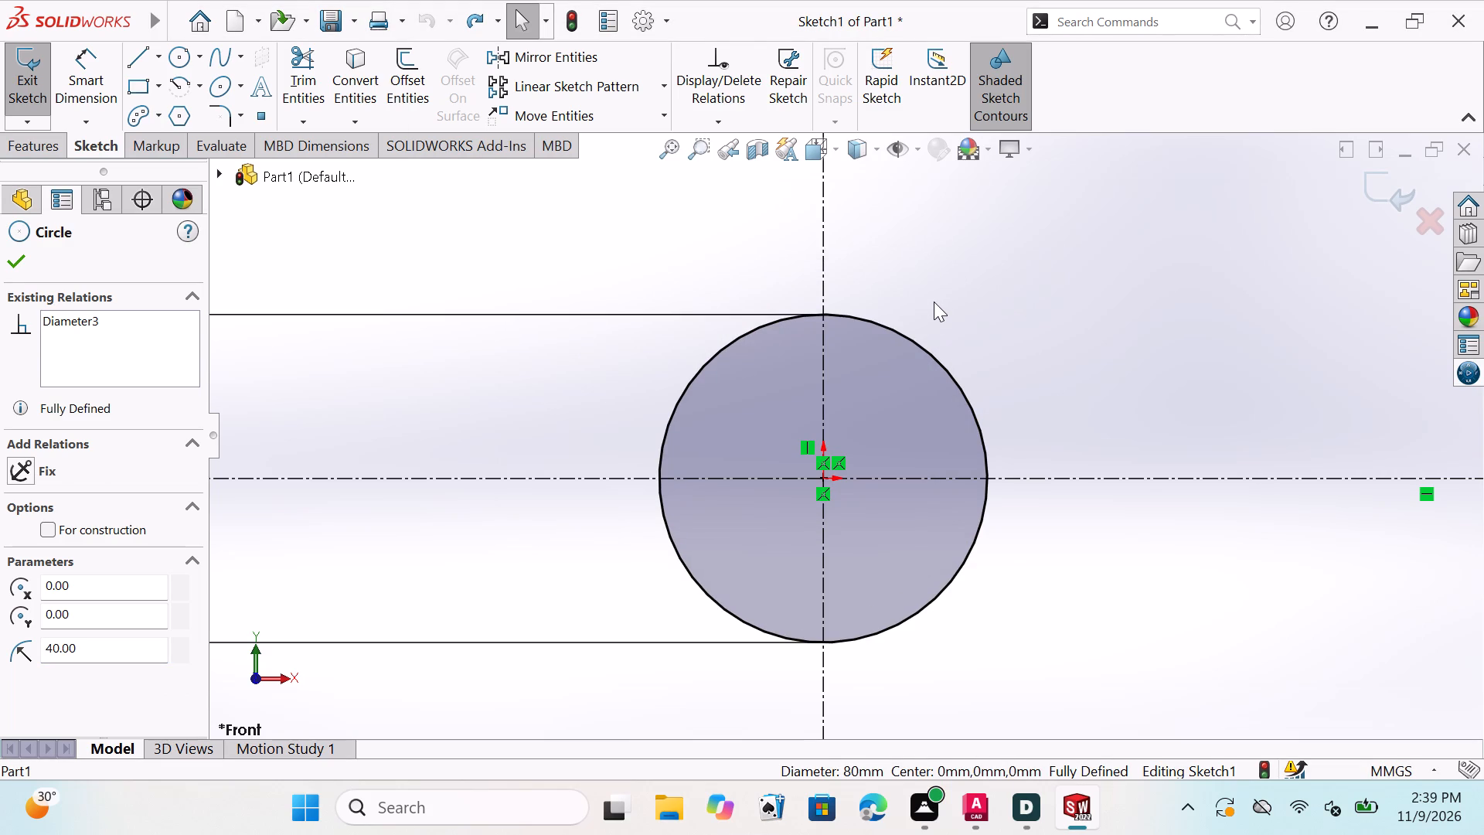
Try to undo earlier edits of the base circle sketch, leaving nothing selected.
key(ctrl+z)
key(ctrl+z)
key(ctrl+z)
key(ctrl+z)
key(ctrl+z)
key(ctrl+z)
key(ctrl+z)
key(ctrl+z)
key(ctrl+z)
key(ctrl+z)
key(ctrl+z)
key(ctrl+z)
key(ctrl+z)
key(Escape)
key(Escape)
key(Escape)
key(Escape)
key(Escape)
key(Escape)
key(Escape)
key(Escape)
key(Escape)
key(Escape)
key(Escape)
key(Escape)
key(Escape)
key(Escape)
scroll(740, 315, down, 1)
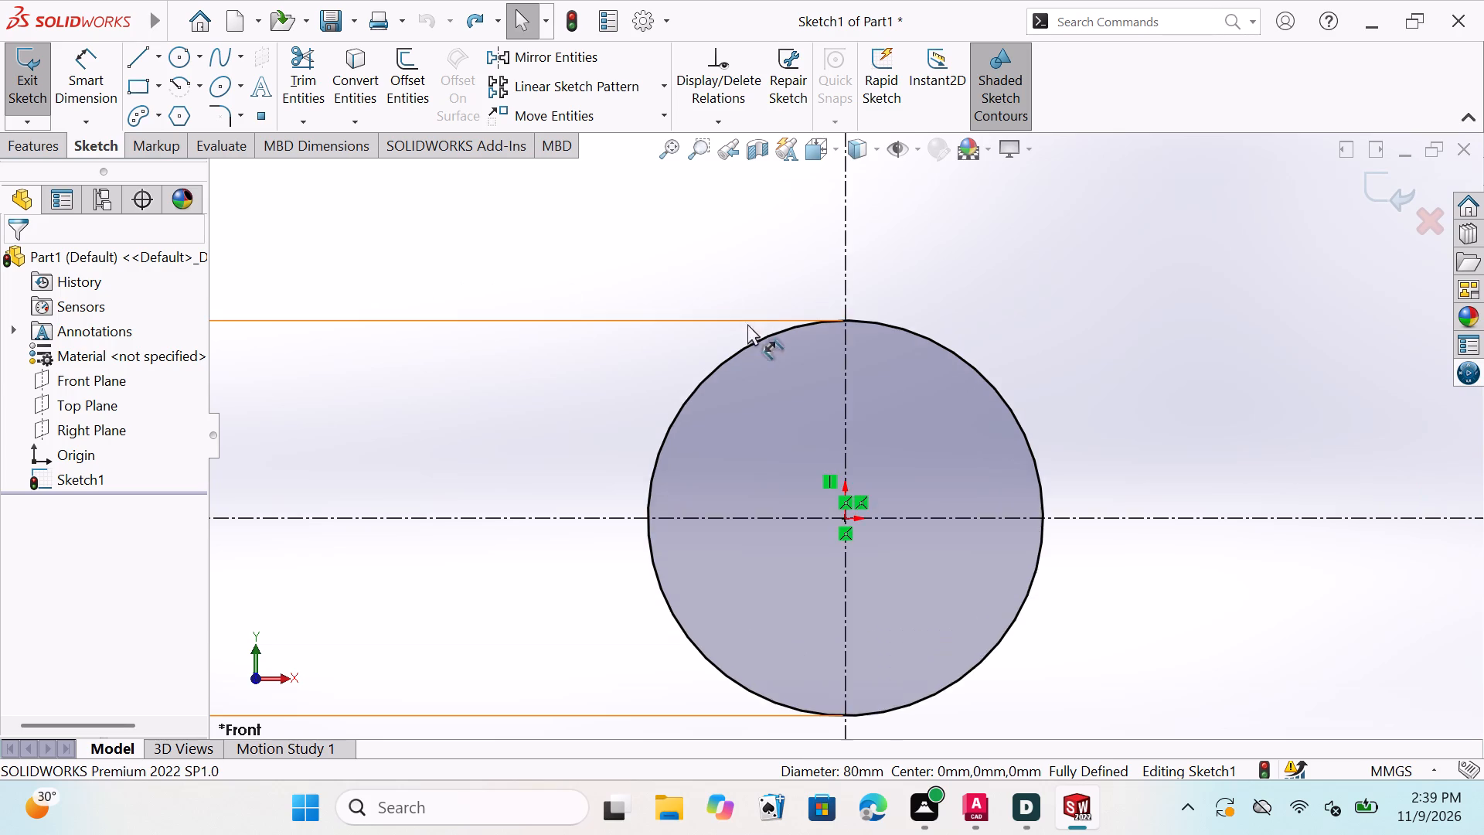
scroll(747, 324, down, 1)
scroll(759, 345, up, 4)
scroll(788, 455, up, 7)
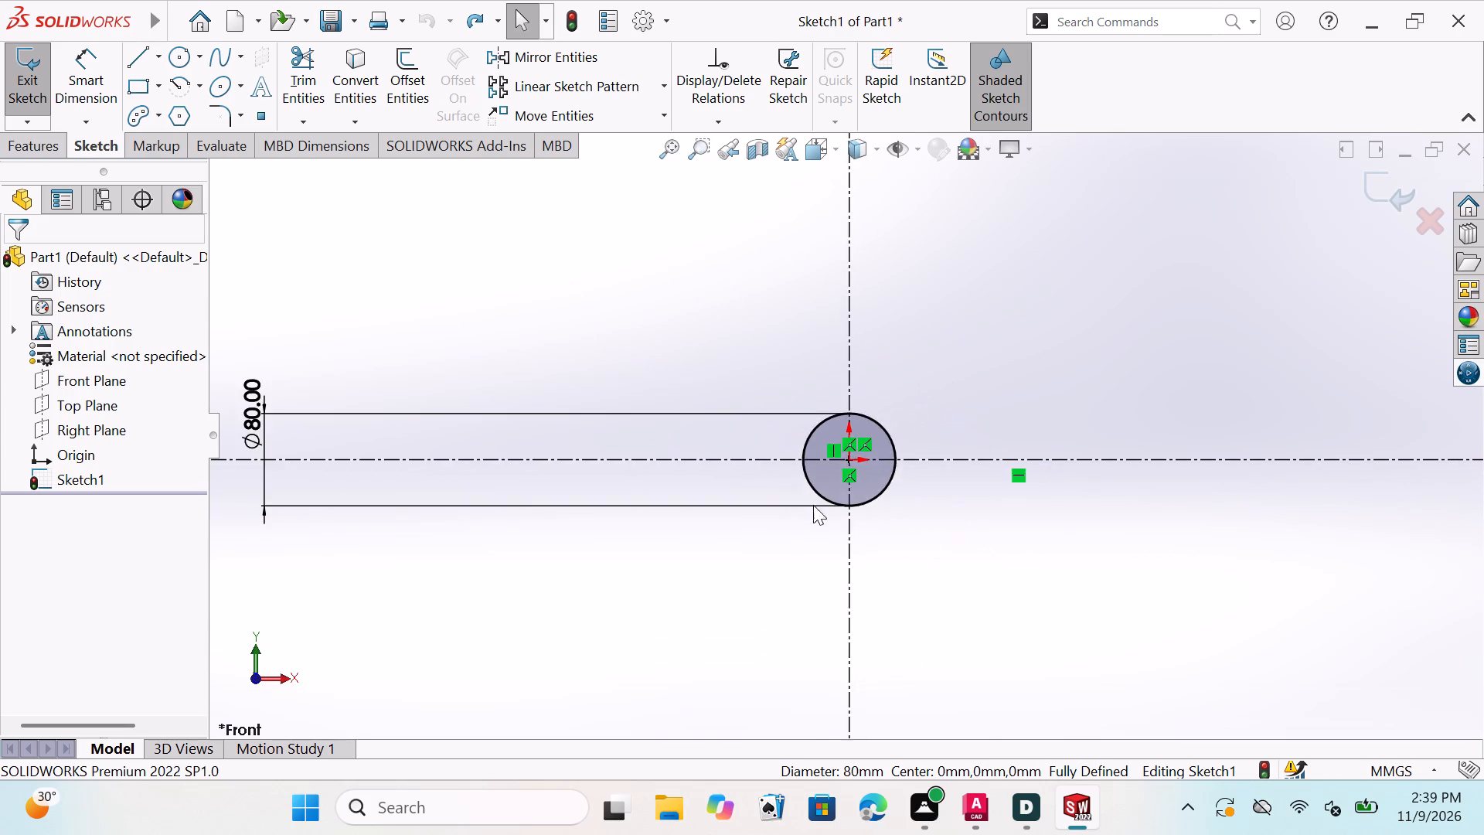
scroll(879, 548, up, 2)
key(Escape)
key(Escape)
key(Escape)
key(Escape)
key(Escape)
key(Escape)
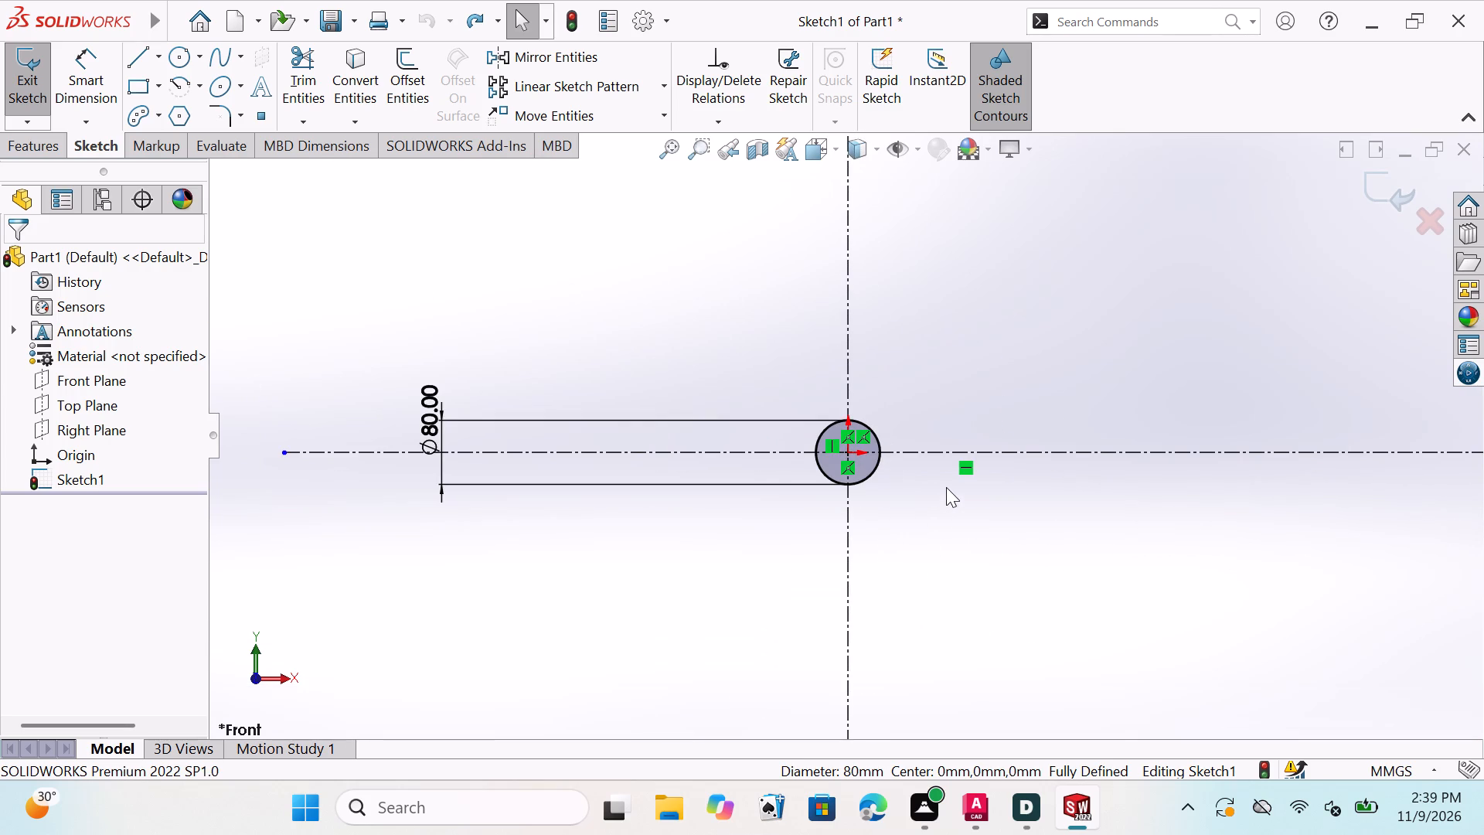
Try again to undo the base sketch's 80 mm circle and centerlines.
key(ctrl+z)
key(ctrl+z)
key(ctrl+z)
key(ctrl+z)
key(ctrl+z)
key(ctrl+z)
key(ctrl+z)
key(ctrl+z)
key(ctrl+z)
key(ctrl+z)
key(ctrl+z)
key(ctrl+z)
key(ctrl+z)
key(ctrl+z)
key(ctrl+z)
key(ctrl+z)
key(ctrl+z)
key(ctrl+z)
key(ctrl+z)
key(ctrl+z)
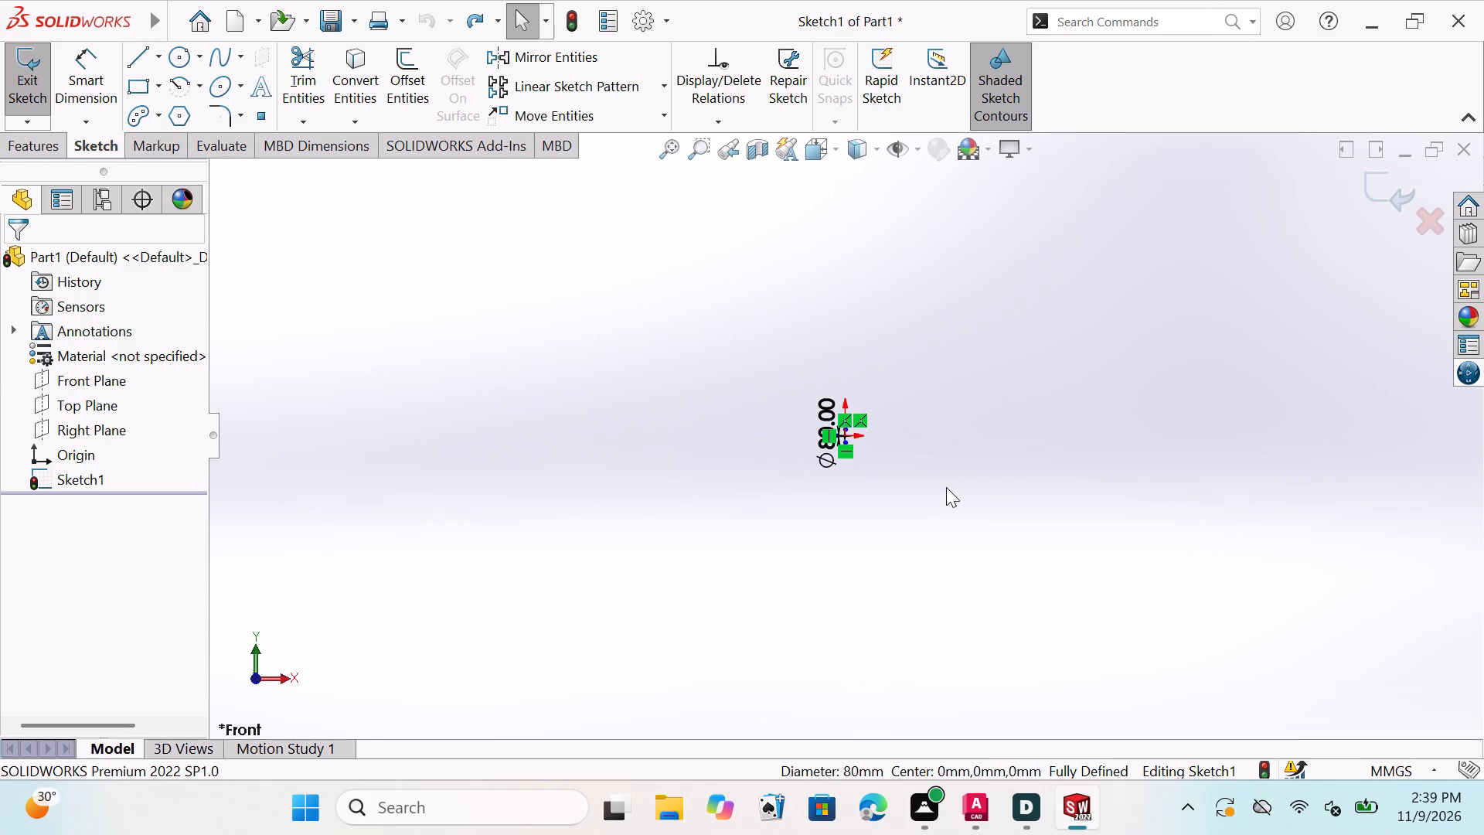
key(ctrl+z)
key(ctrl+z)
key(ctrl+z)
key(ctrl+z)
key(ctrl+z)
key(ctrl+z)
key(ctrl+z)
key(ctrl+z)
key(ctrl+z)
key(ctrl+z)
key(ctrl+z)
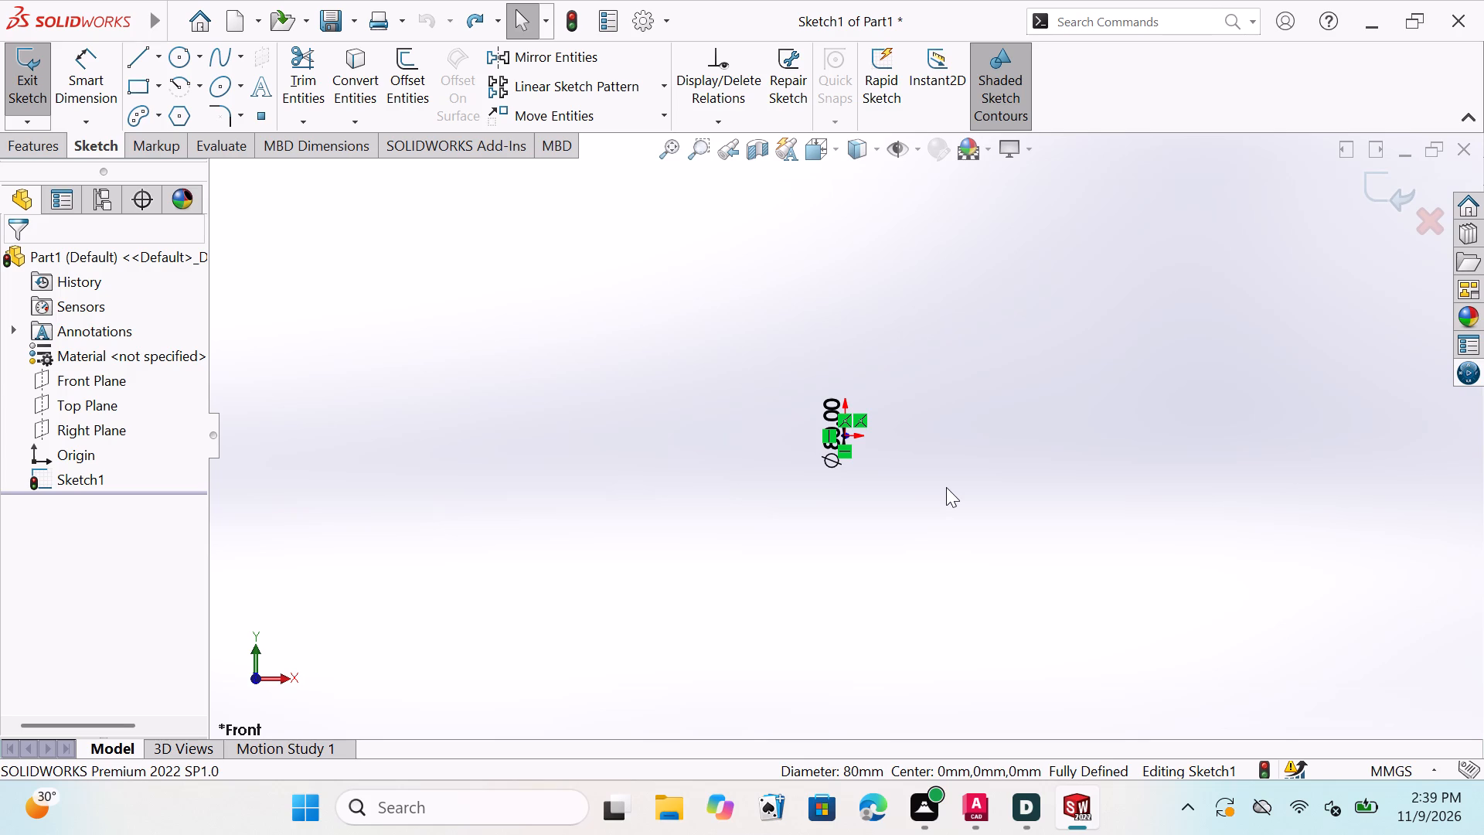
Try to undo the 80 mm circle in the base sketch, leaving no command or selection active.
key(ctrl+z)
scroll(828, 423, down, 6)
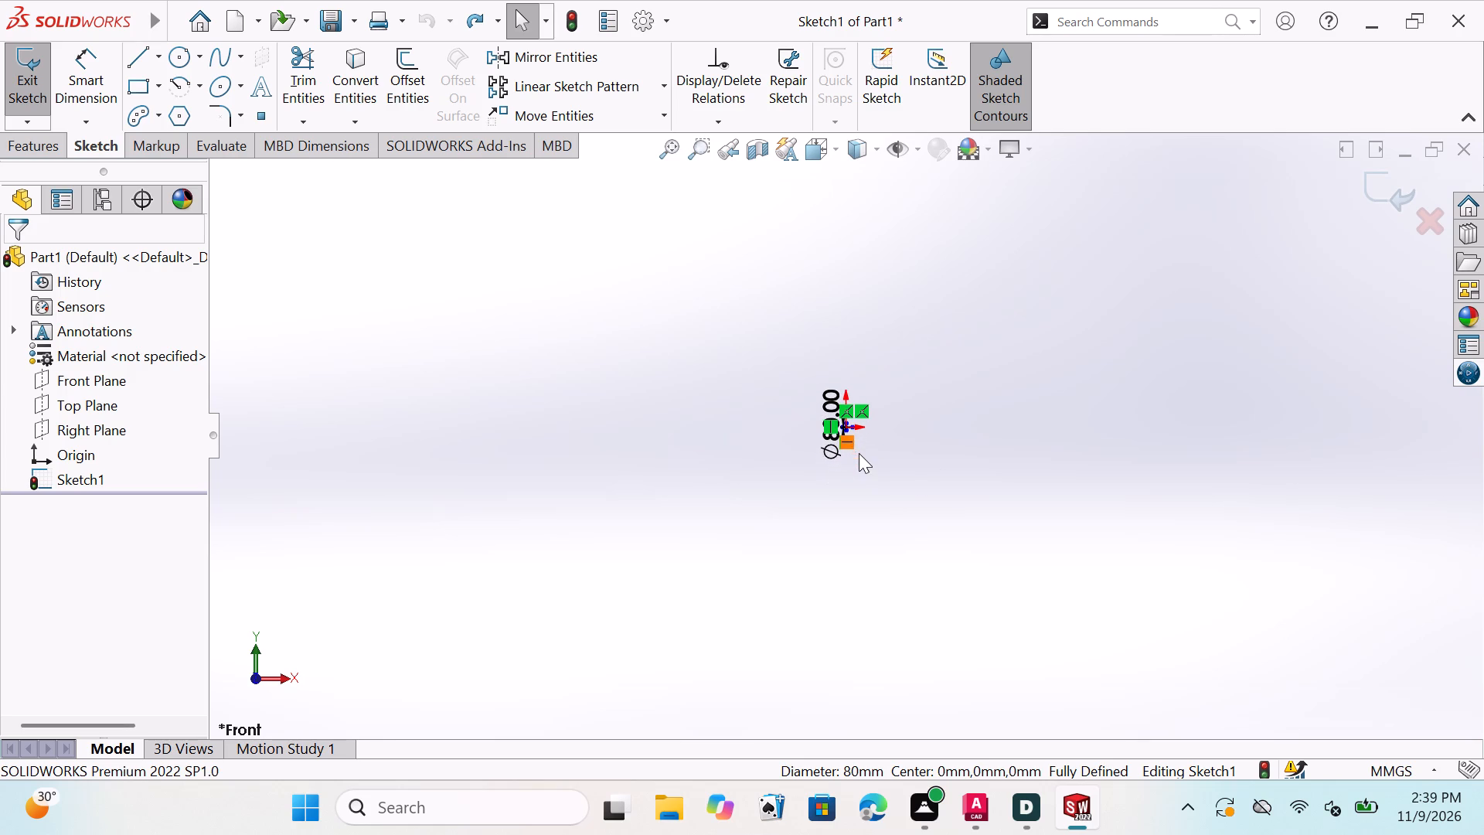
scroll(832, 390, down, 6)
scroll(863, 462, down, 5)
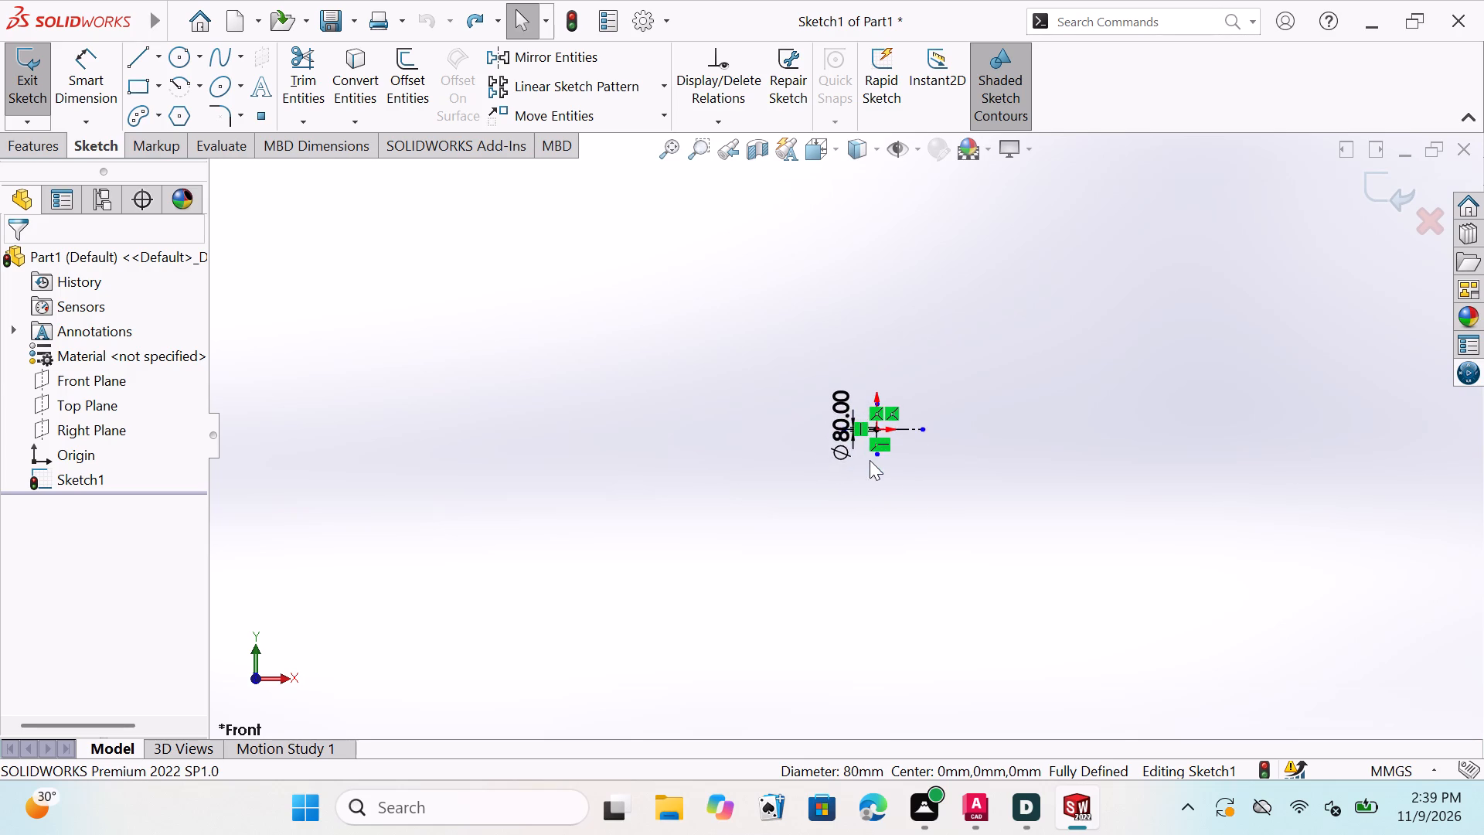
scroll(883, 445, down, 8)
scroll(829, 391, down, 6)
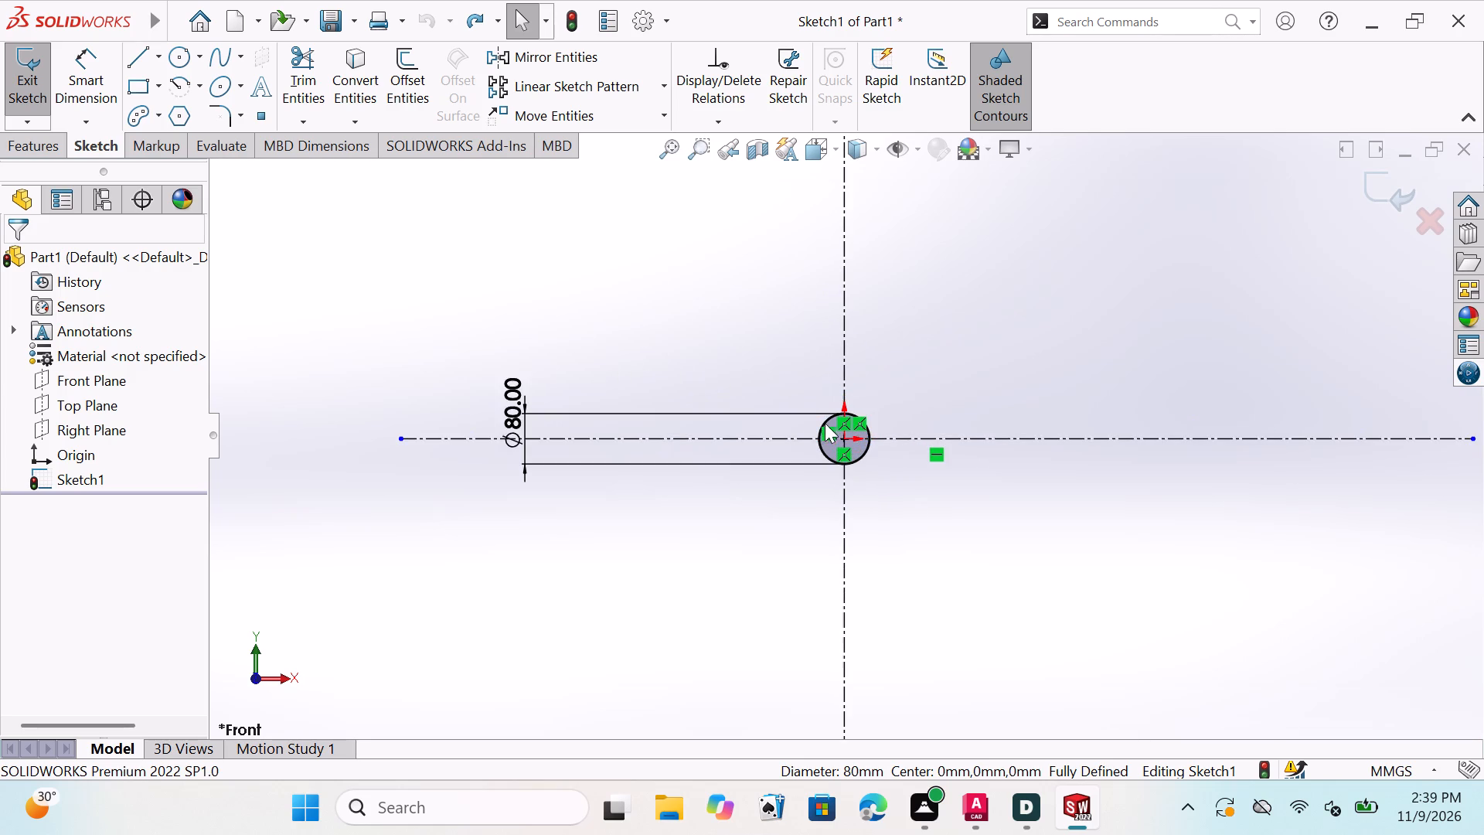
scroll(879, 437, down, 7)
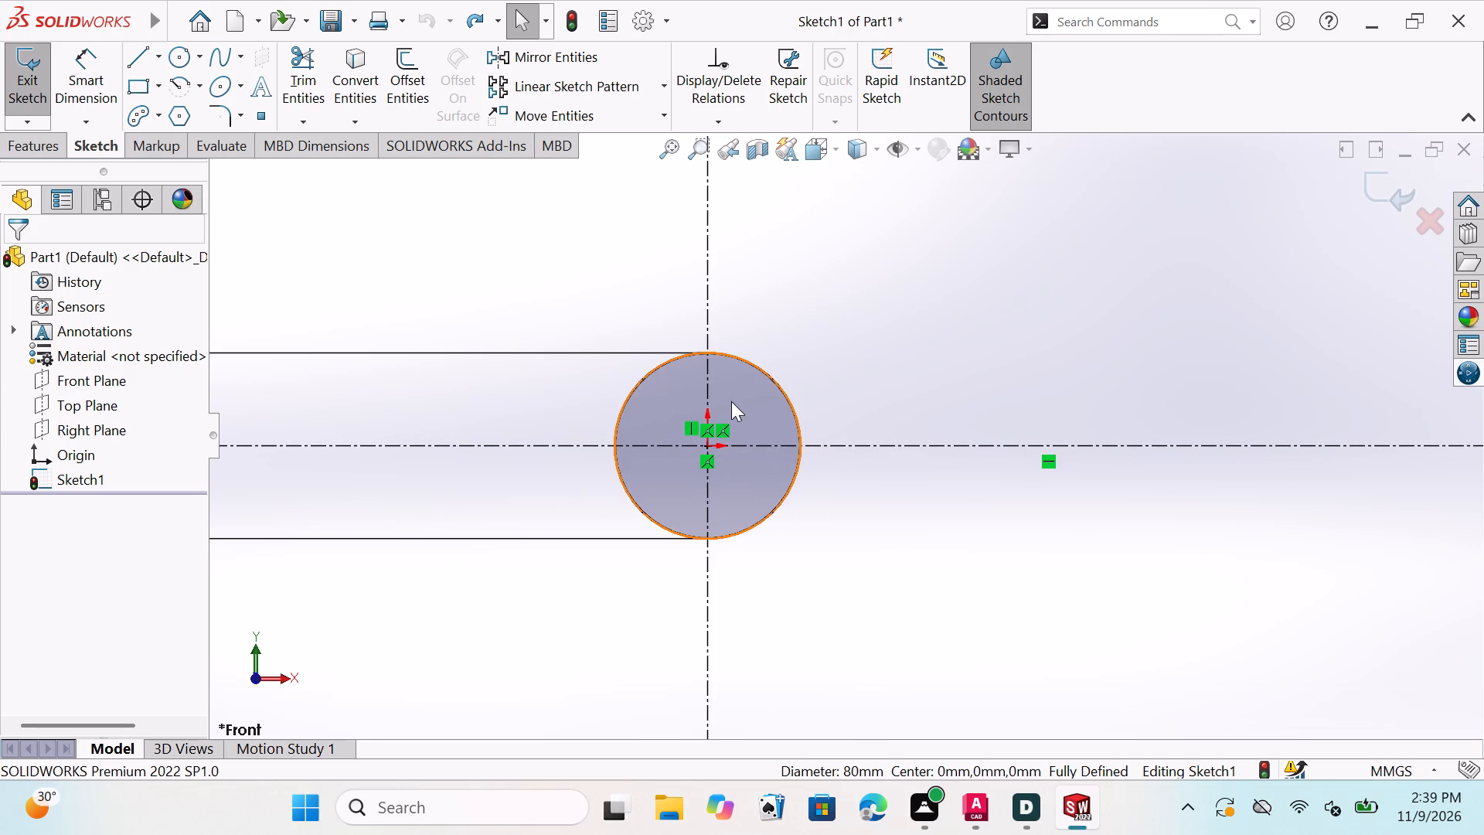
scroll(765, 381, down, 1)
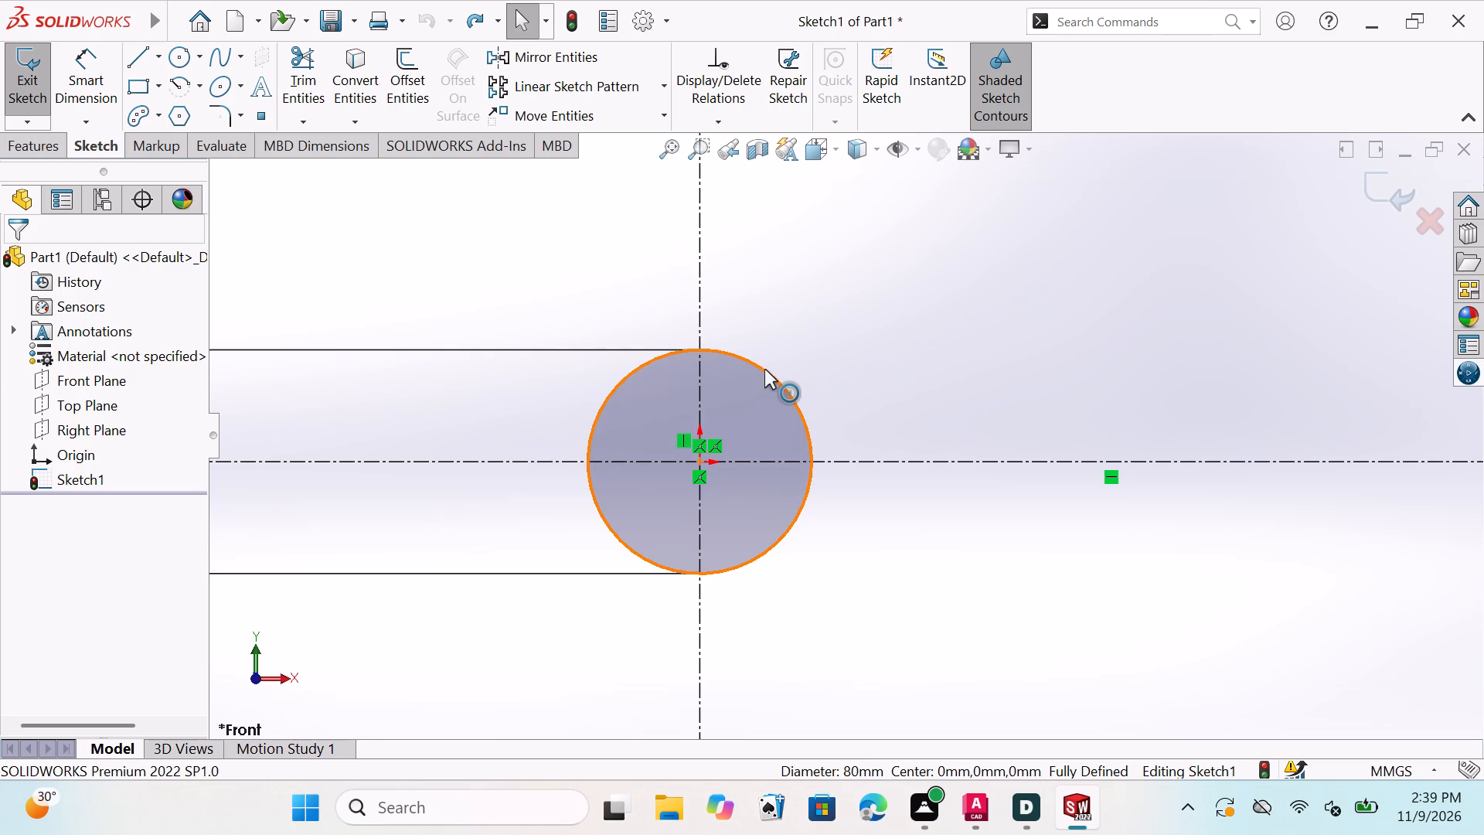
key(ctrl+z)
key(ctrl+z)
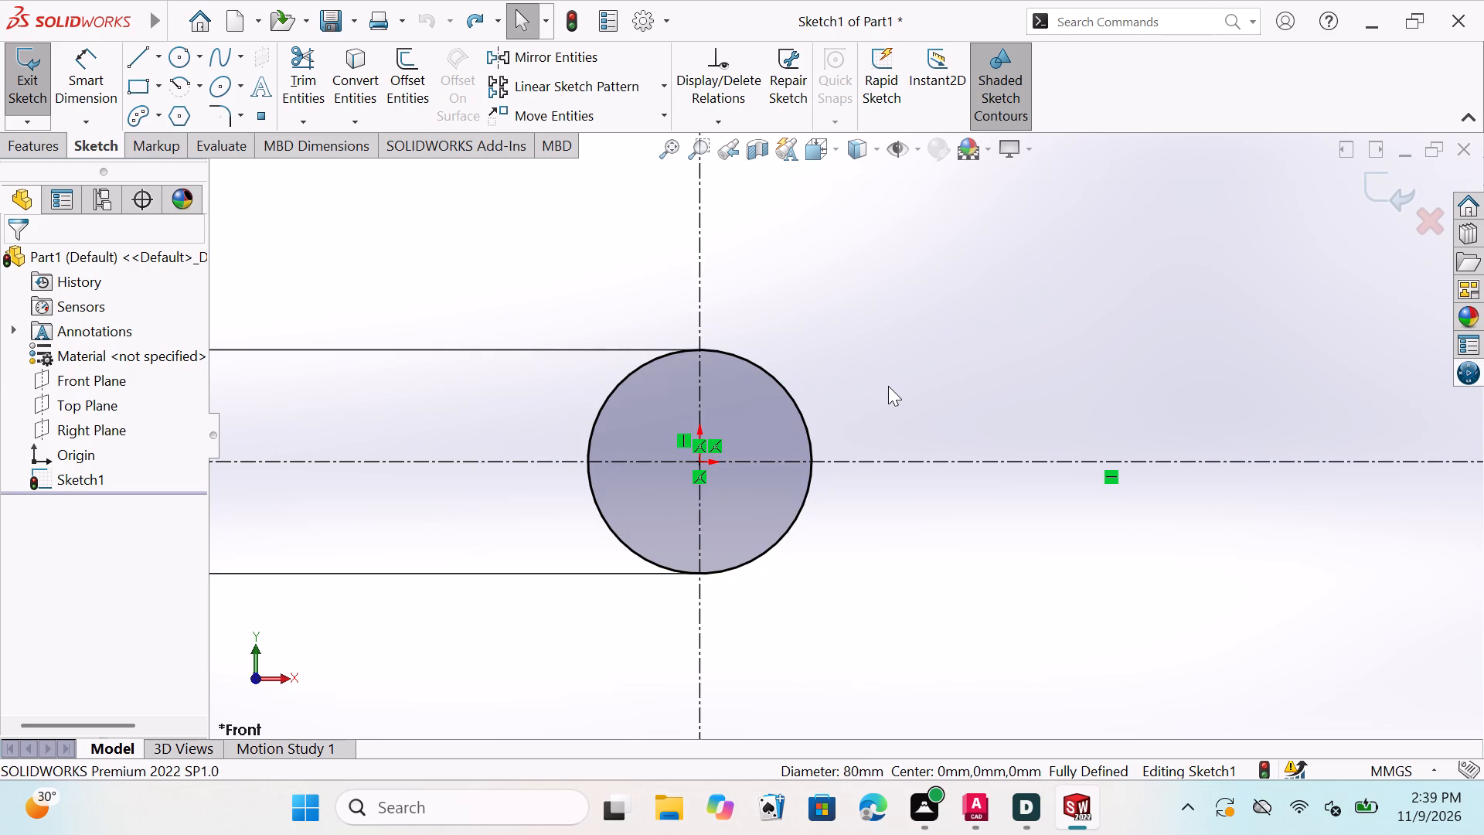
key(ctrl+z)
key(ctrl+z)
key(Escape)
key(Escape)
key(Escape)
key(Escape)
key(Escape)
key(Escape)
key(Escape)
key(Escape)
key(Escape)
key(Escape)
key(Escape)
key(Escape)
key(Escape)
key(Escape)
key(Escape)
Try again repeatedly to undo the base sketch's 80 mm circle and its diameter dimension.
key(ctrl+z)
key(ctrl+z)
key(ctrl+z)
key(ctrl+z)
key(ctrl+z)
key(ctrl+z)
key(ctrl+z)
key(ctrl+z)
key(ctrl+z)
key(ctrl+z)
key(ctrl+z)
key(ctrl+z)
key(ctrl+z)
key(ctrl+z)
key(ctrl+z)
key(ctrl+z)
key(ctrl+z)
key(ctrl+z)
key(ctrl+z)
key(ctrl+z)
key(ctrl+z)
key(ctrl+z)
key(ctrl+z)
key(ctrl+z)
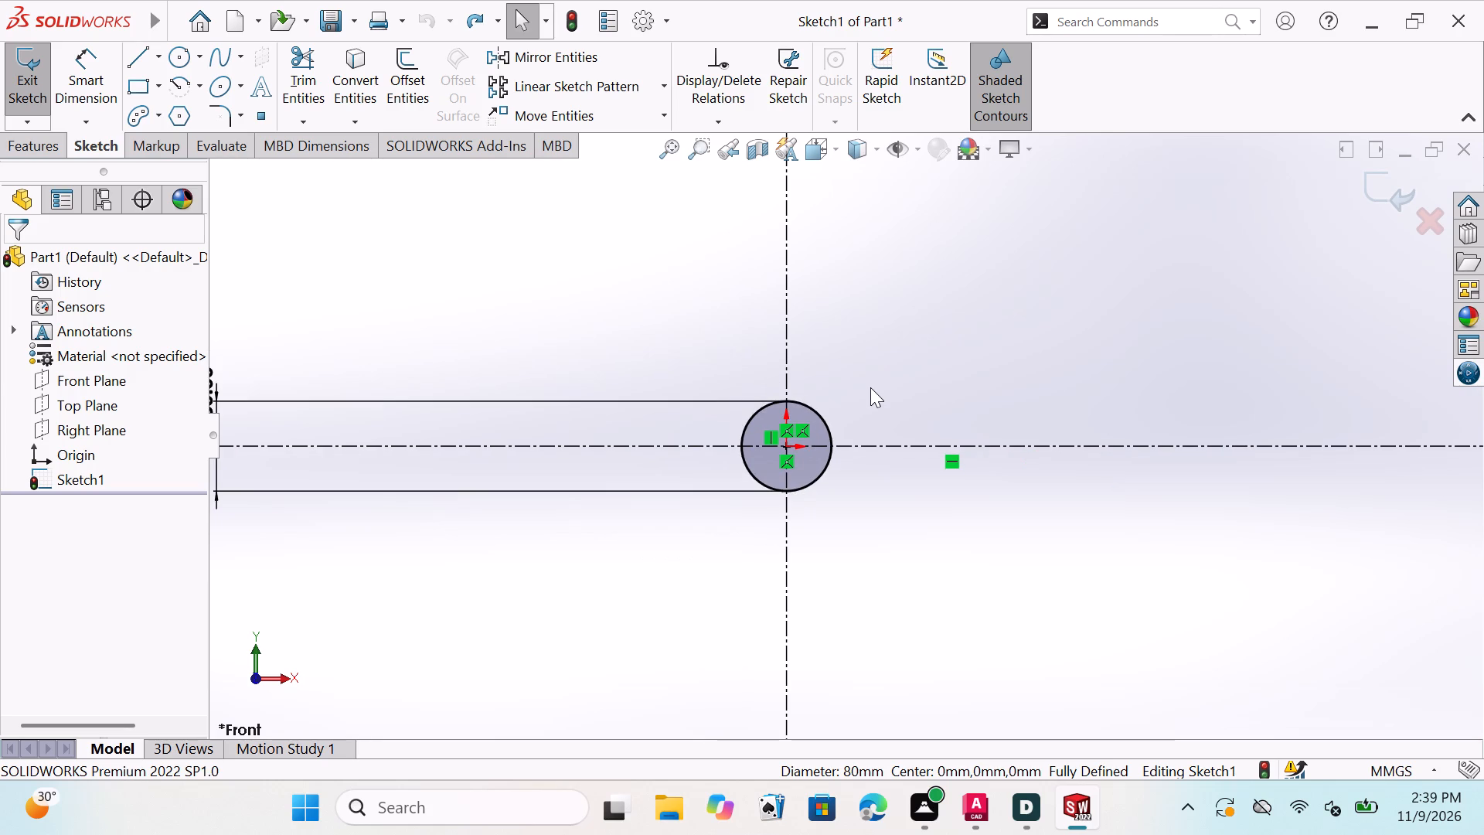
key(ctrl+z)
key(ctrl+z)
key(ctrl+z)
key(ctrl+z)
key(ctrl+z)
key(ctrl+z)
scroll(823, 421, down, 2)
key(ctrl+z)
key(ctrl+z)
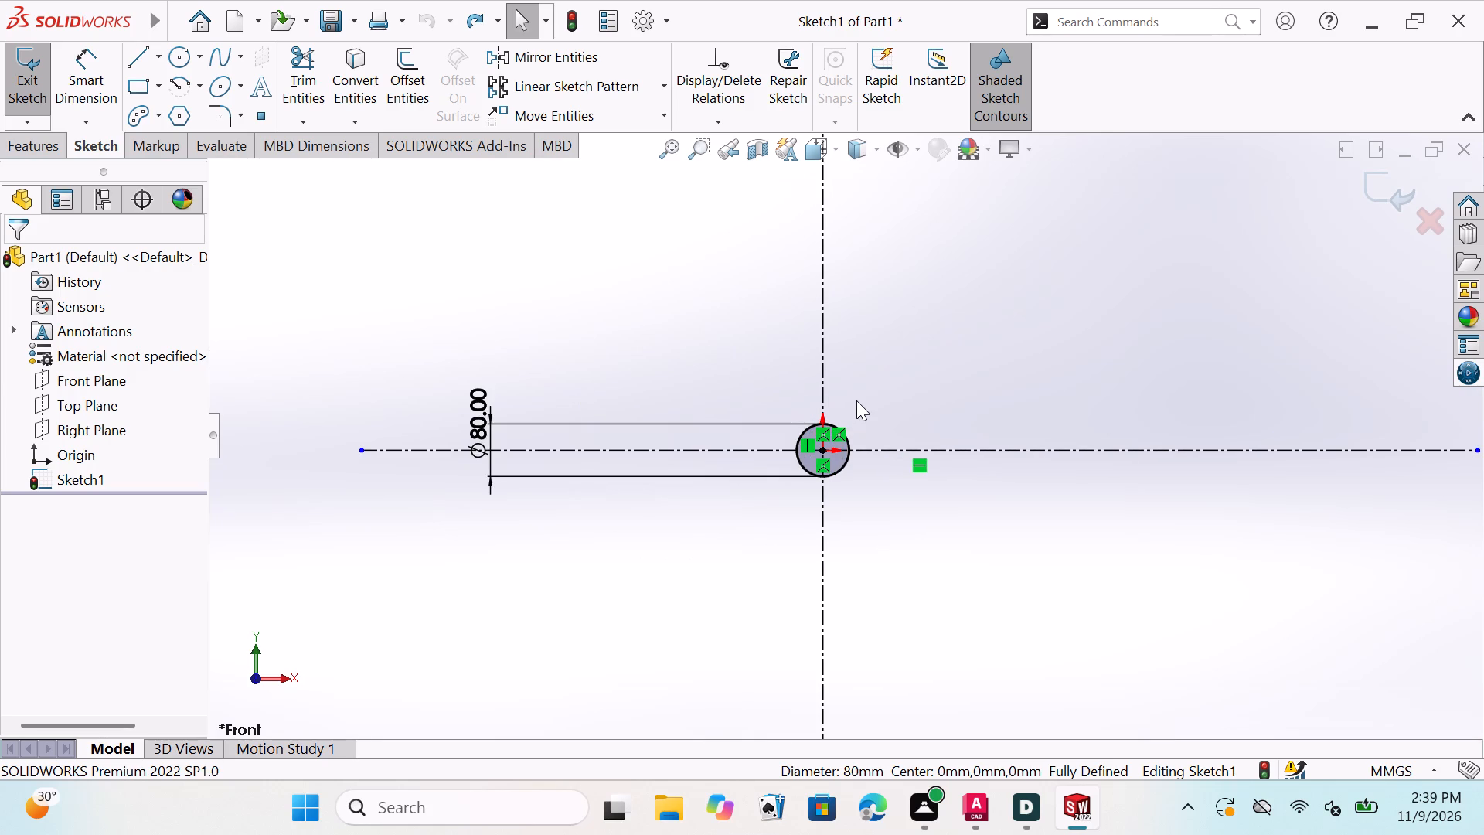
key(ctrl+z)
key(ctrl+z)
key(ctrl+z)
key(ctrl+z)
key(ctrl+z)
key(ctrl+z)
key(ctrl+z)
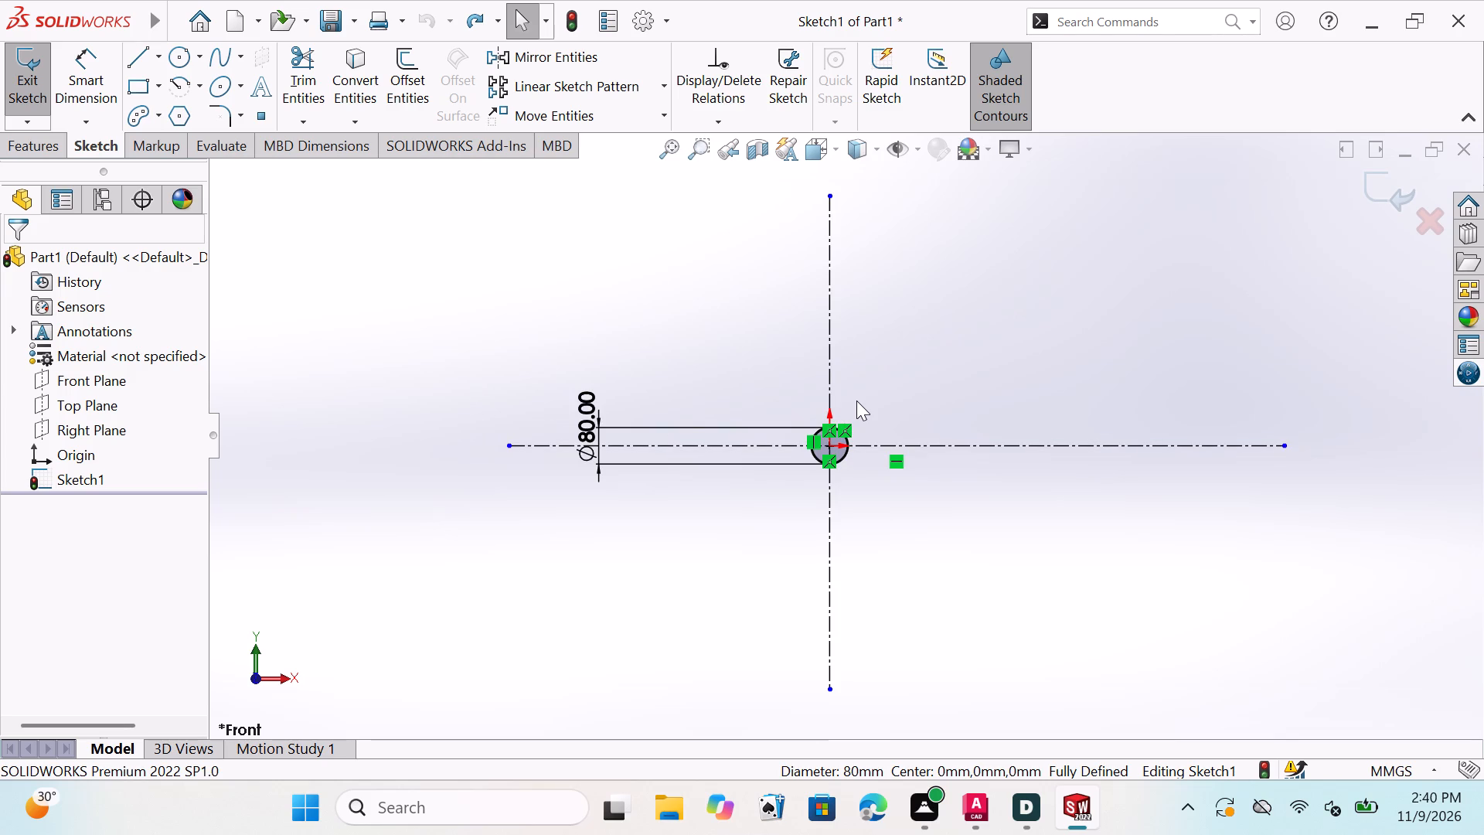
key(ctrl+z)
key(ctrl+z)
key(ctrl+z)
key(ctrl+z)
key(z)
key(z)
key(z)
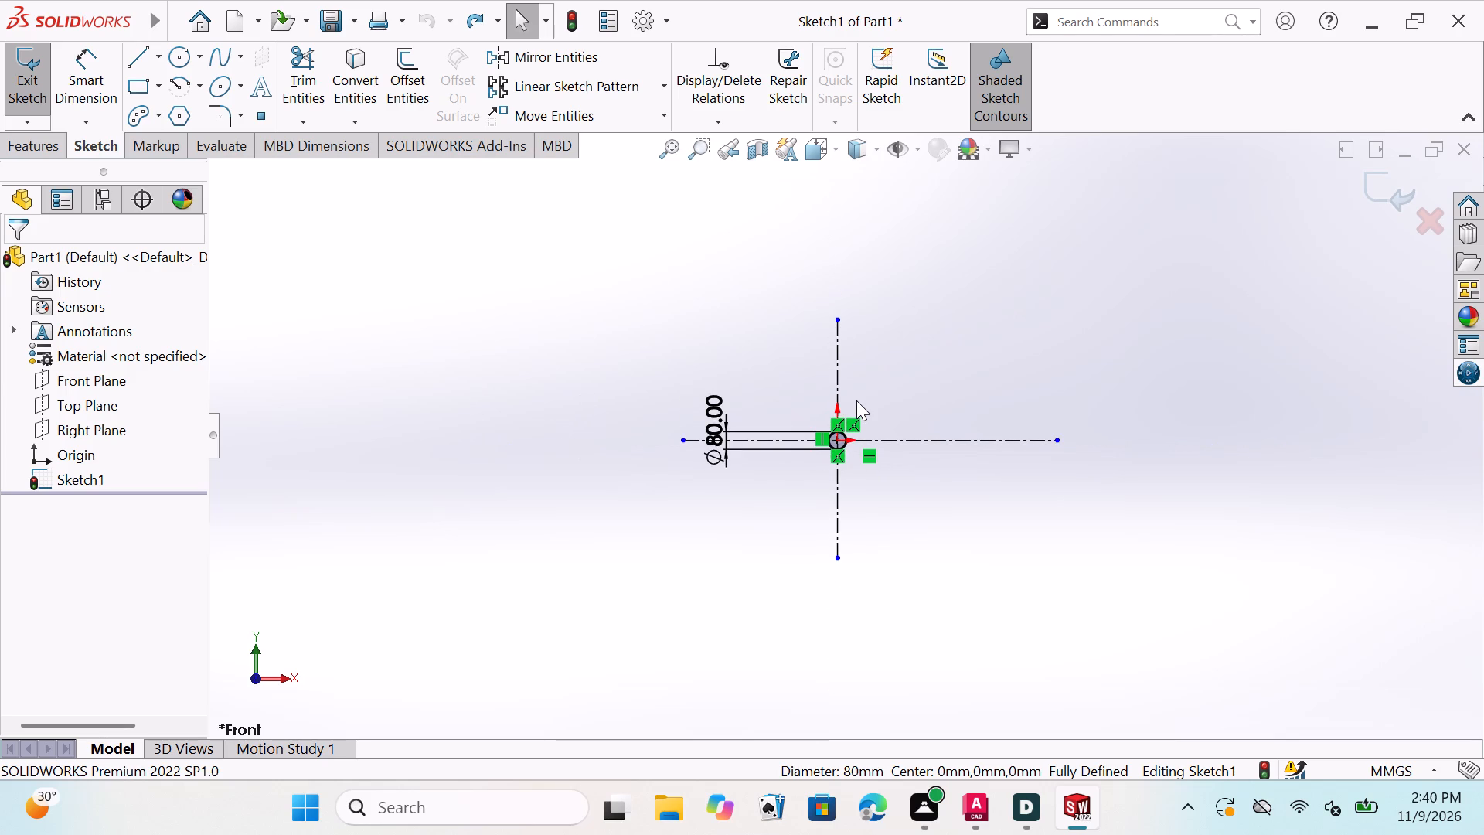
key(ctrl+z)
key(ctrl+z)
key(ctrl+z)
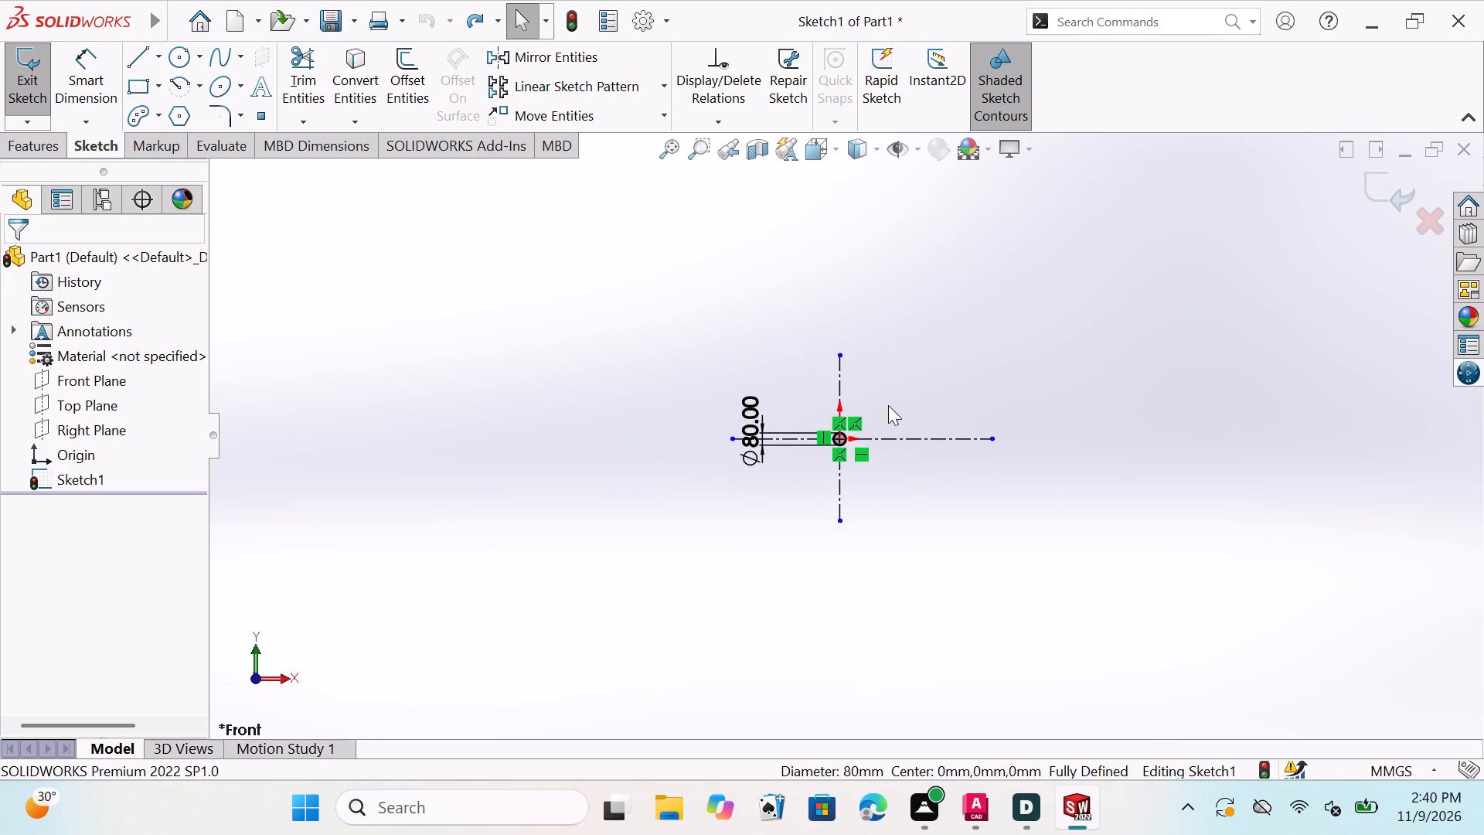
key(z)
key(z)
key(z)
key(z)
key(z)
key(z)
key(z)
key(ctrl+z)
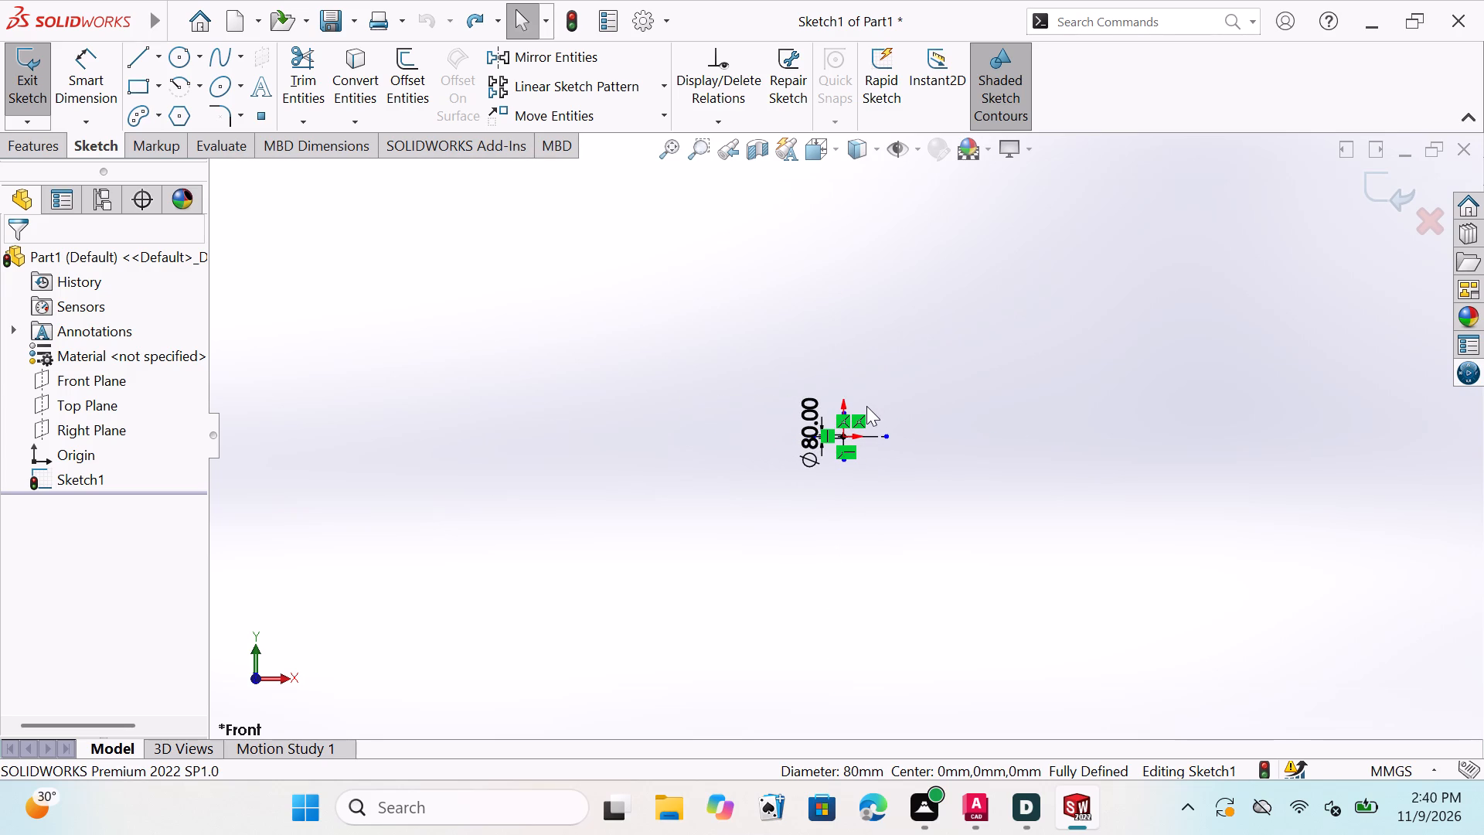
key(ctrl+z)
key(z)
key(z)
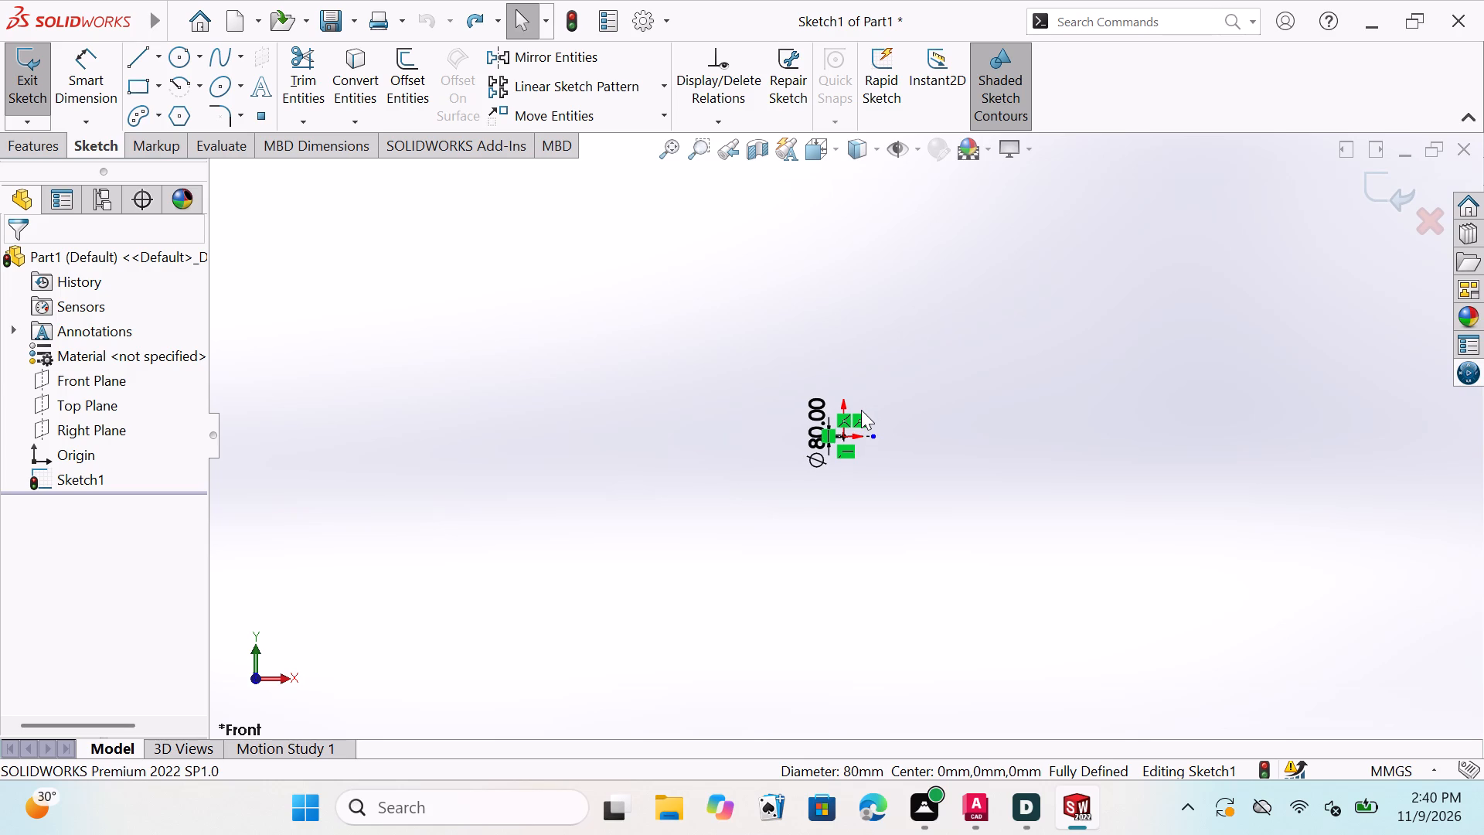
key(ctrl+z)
Delete the 80 mm circle centred on the origin from the base sketch, along with its diameter dimension.
key(Escape)
scroll(863, 430, down, 3)
scroll(788, 487, down, 3)
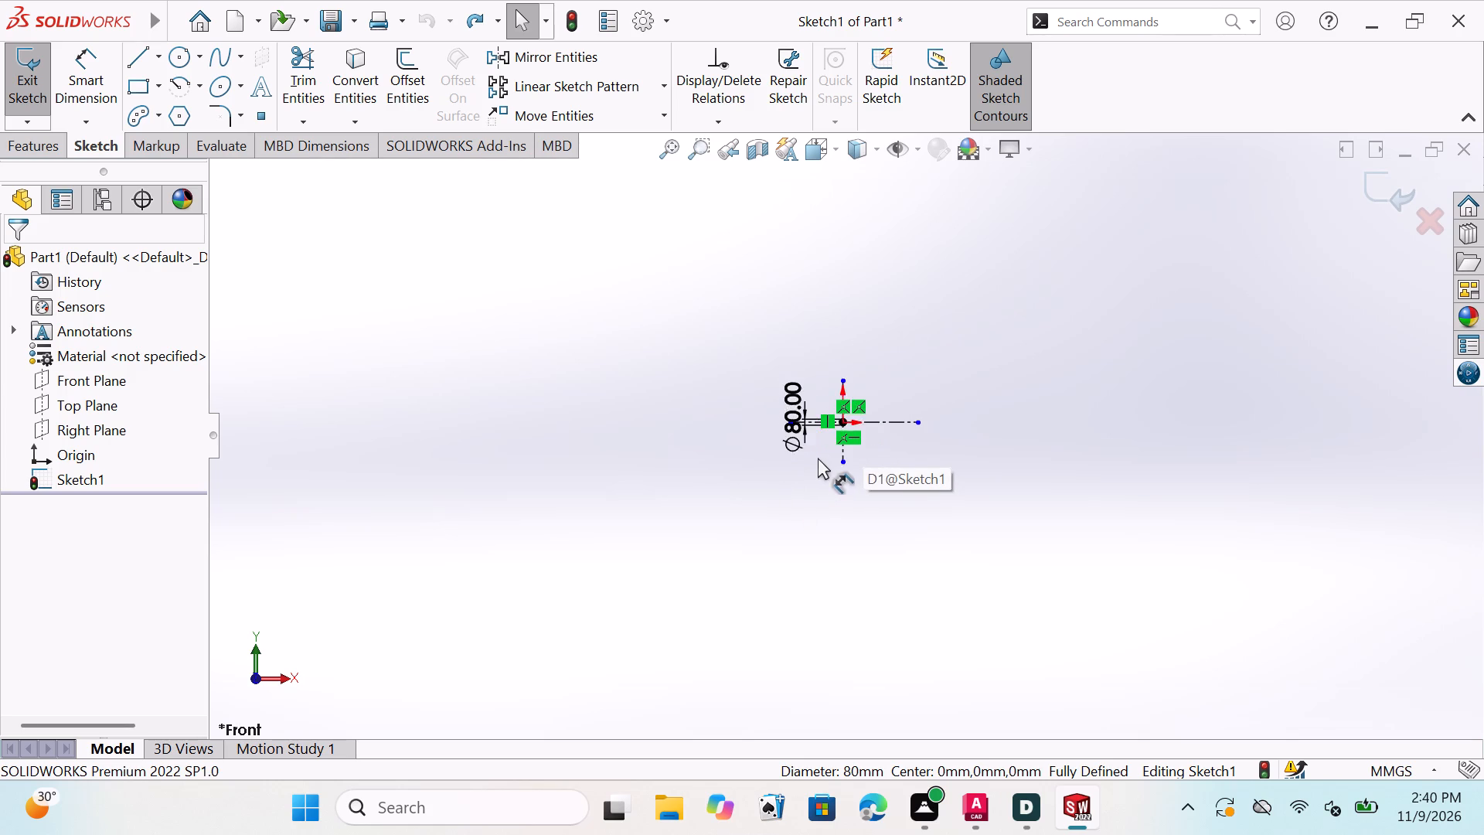
scroll(818, 458, down, 4)
scroll(890, 383, down, 6)
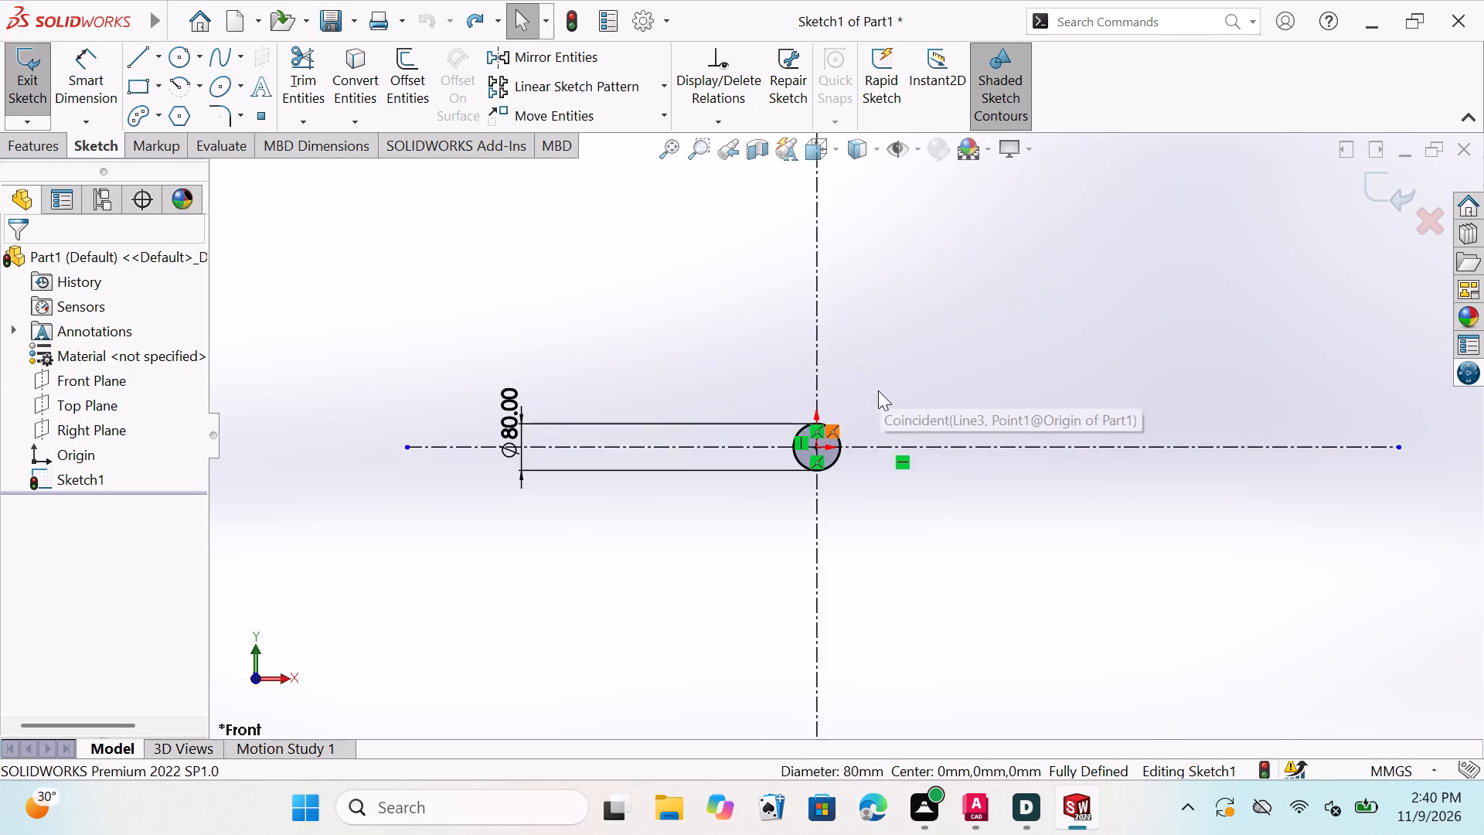
scroll(868, 400, down, 5)
scroll(682, 578, down, 2)
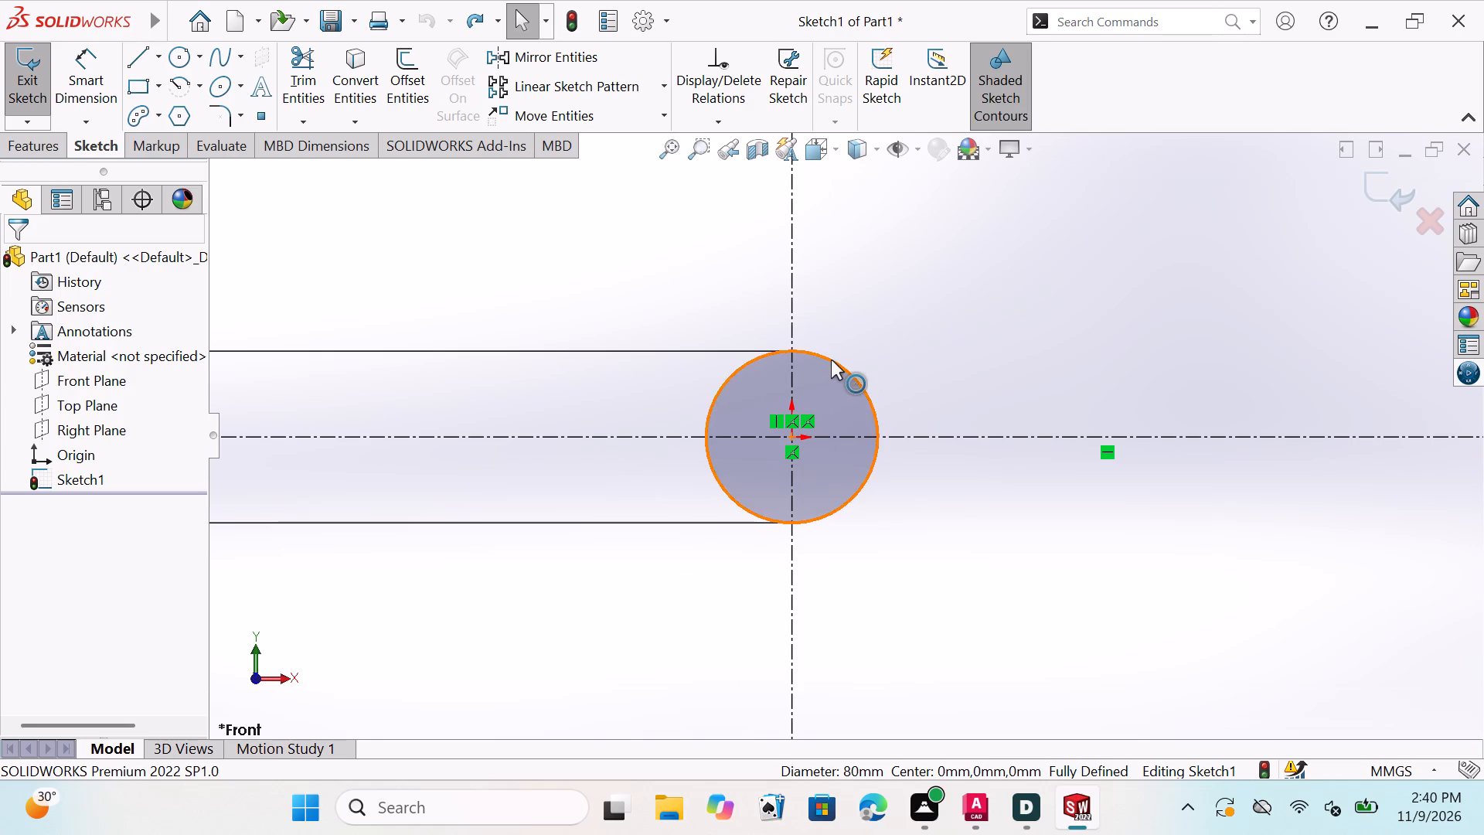
key(Escape)
key(Escape)
key(Escape)
click(831, 360)
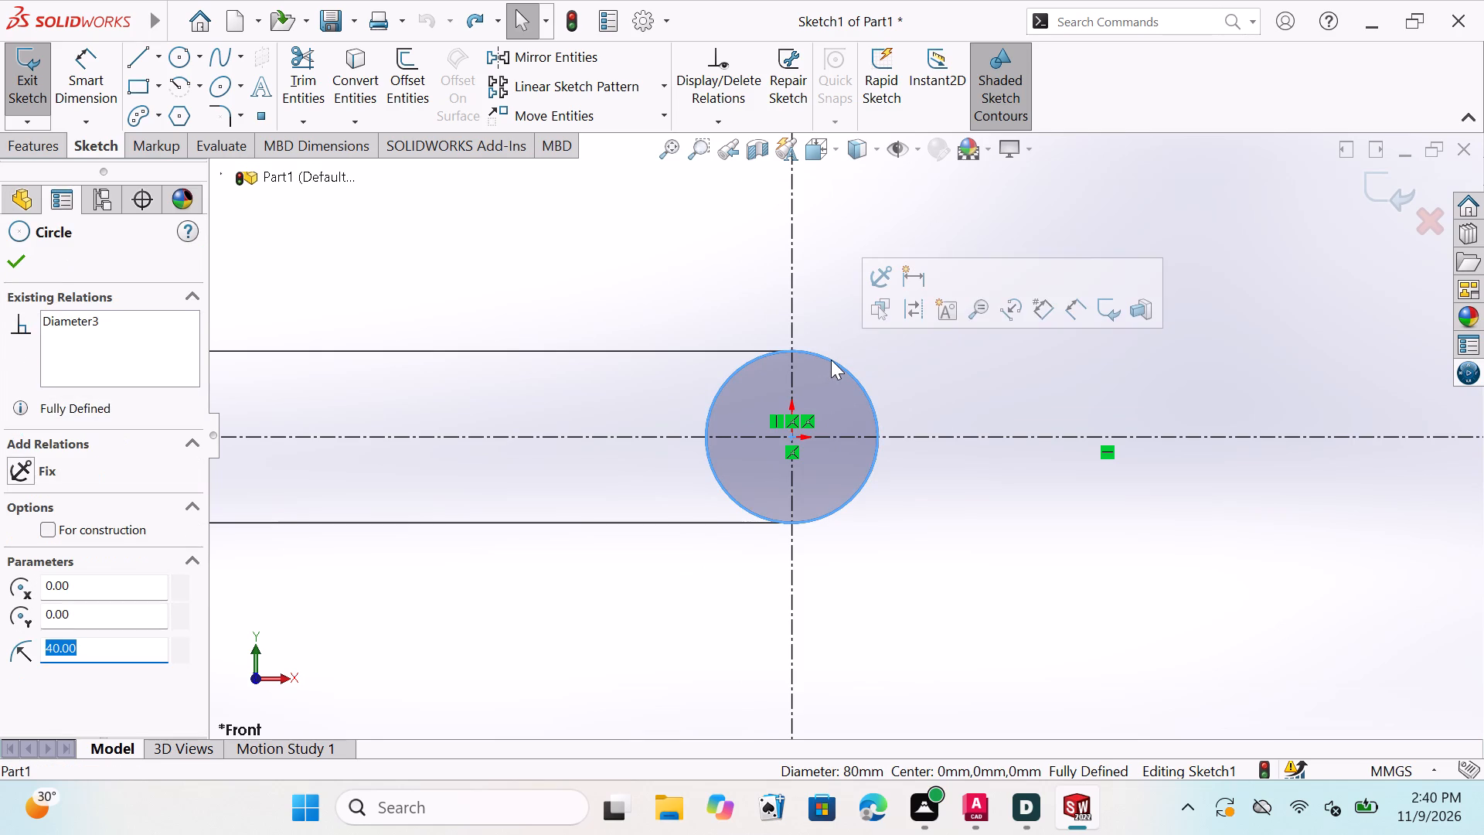
key(Delete)
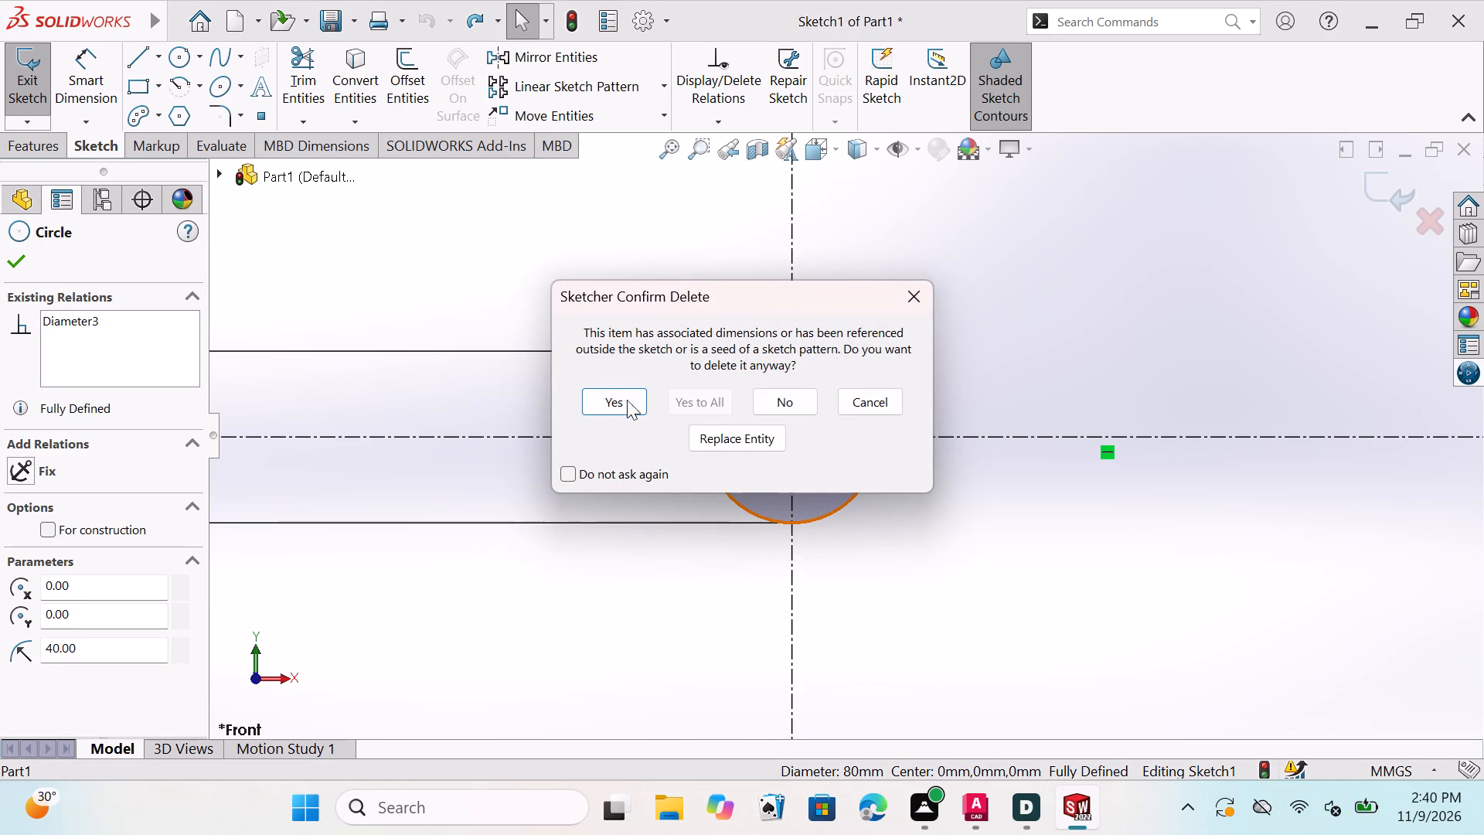
click(605, 399)
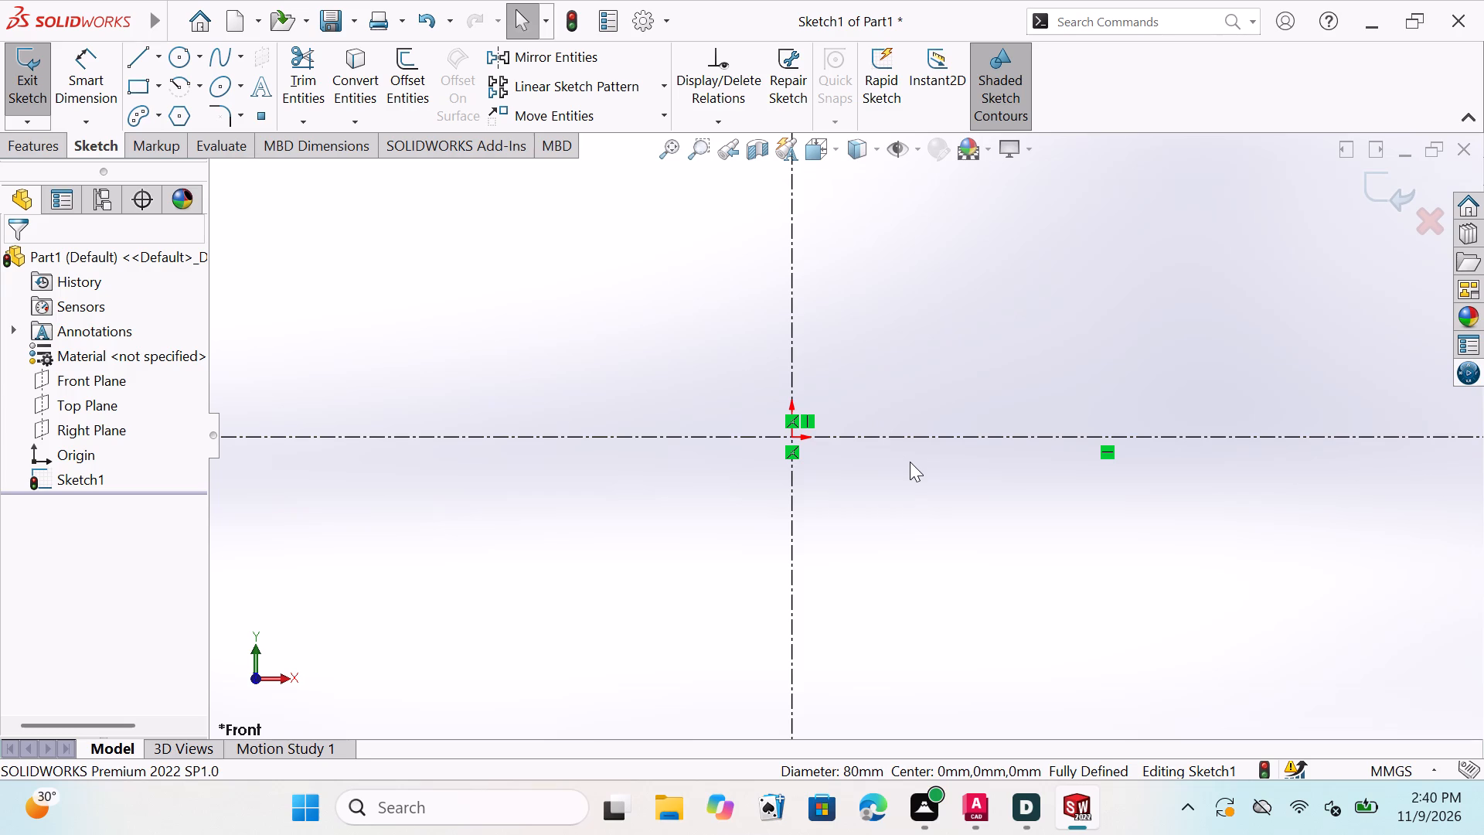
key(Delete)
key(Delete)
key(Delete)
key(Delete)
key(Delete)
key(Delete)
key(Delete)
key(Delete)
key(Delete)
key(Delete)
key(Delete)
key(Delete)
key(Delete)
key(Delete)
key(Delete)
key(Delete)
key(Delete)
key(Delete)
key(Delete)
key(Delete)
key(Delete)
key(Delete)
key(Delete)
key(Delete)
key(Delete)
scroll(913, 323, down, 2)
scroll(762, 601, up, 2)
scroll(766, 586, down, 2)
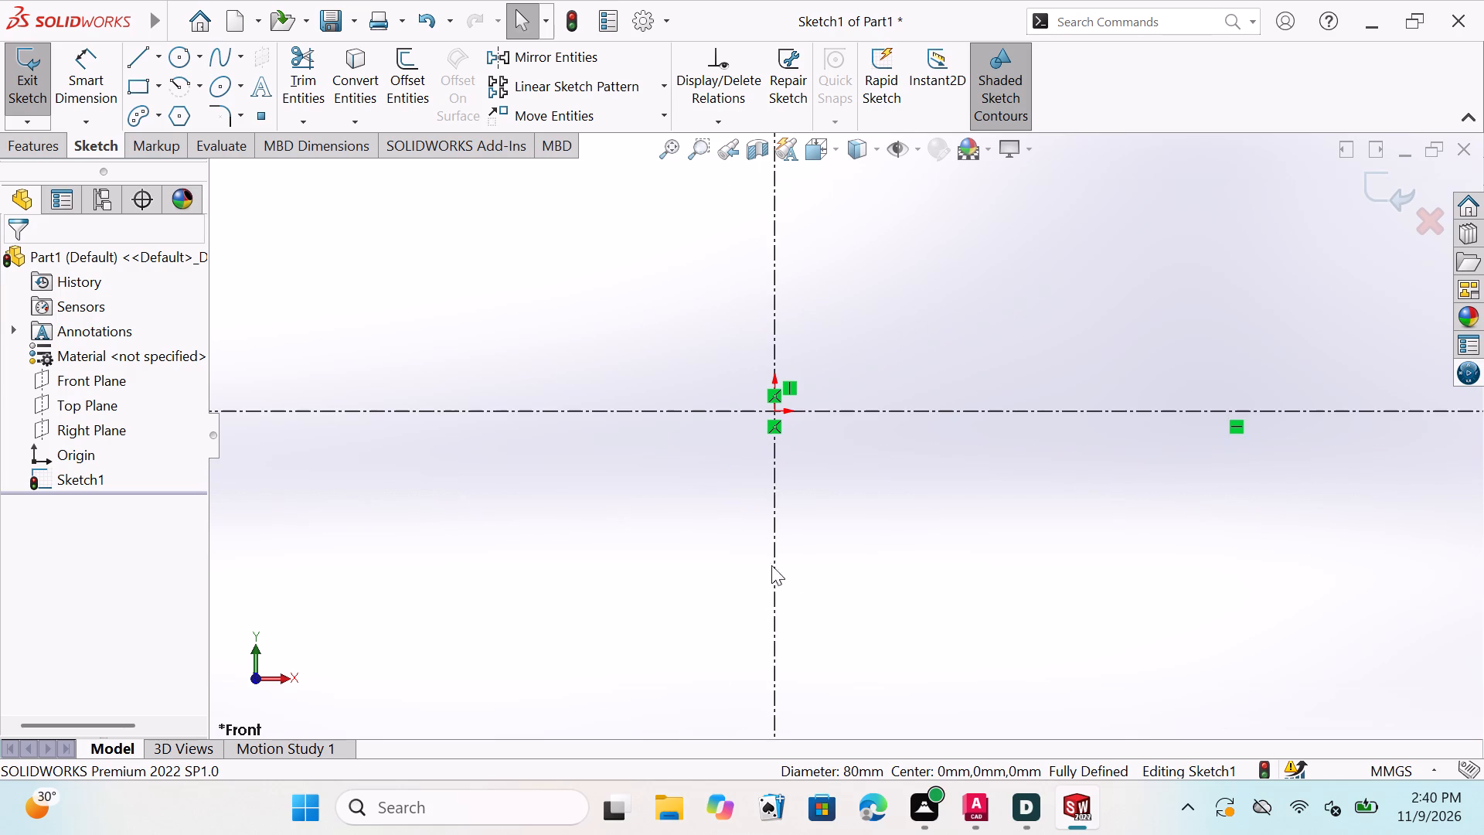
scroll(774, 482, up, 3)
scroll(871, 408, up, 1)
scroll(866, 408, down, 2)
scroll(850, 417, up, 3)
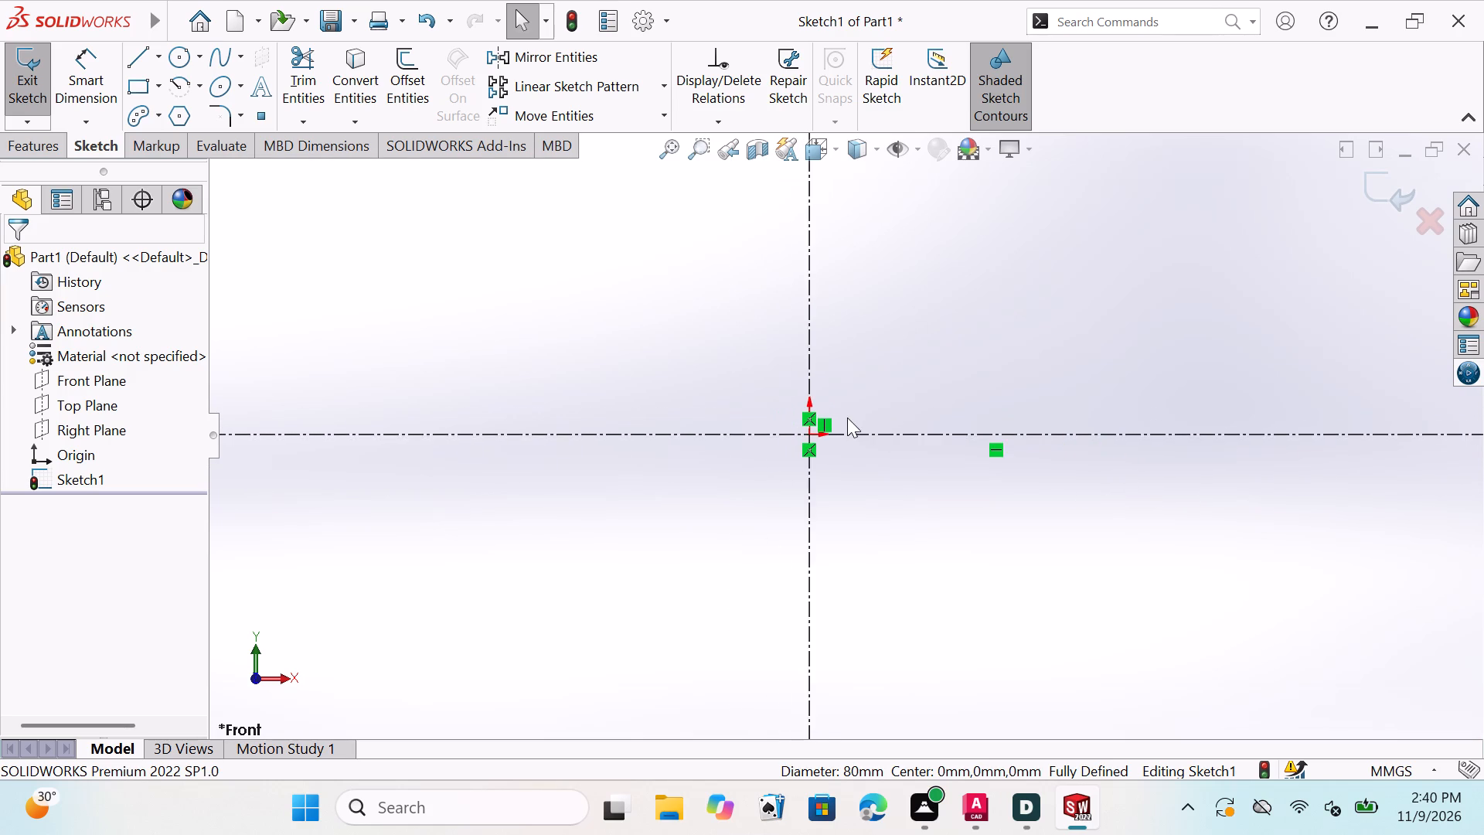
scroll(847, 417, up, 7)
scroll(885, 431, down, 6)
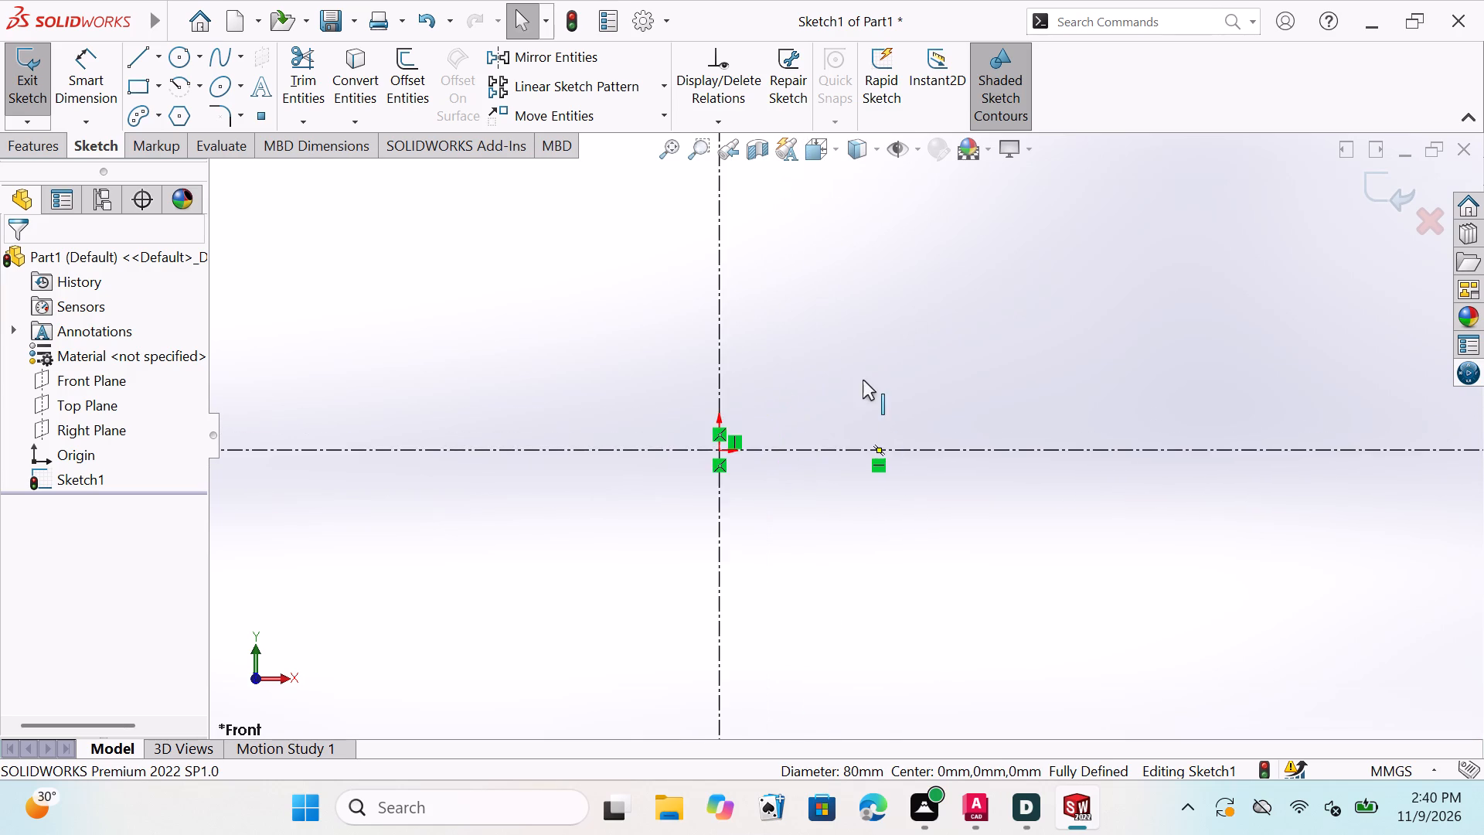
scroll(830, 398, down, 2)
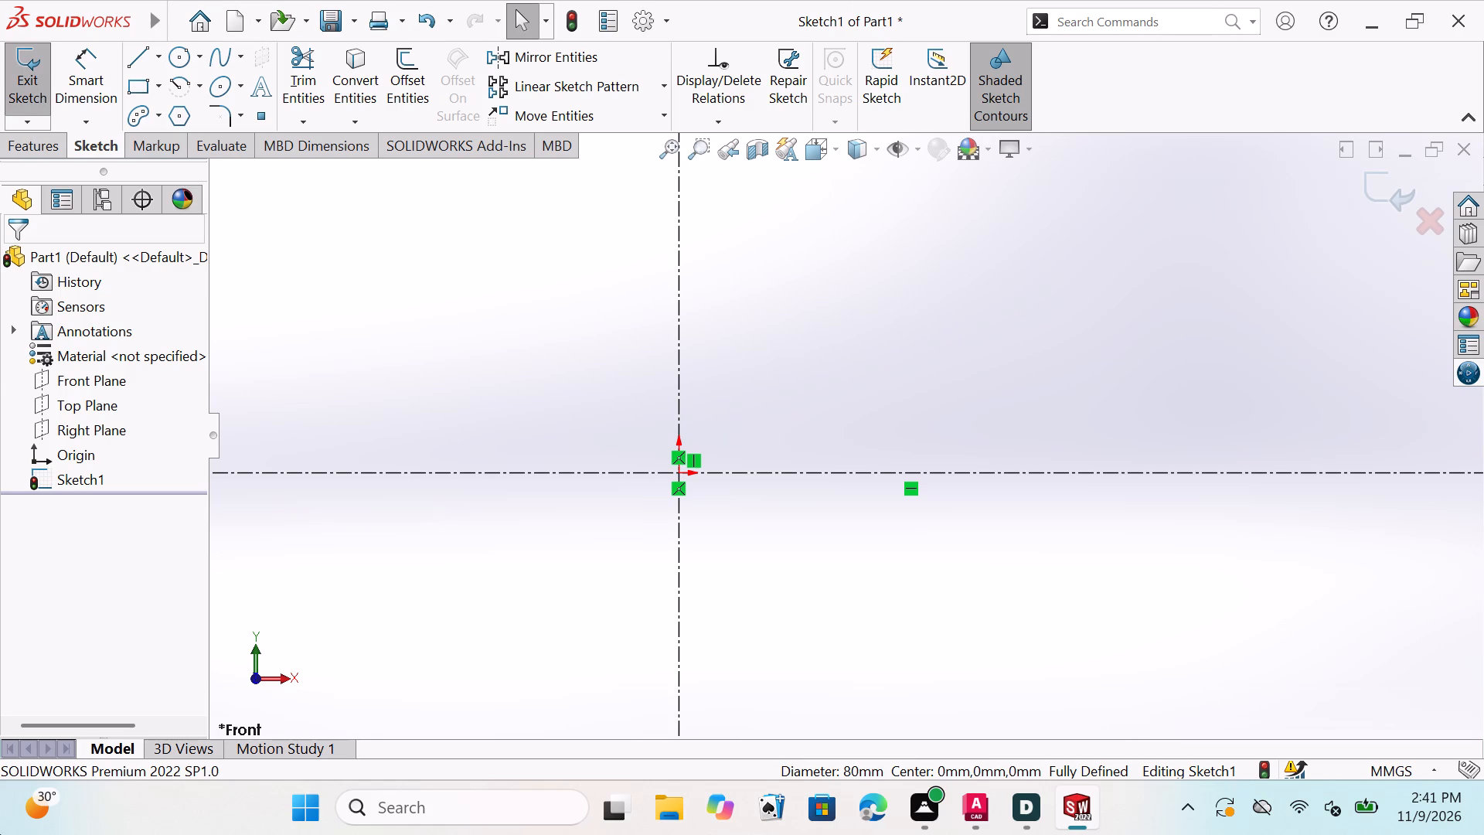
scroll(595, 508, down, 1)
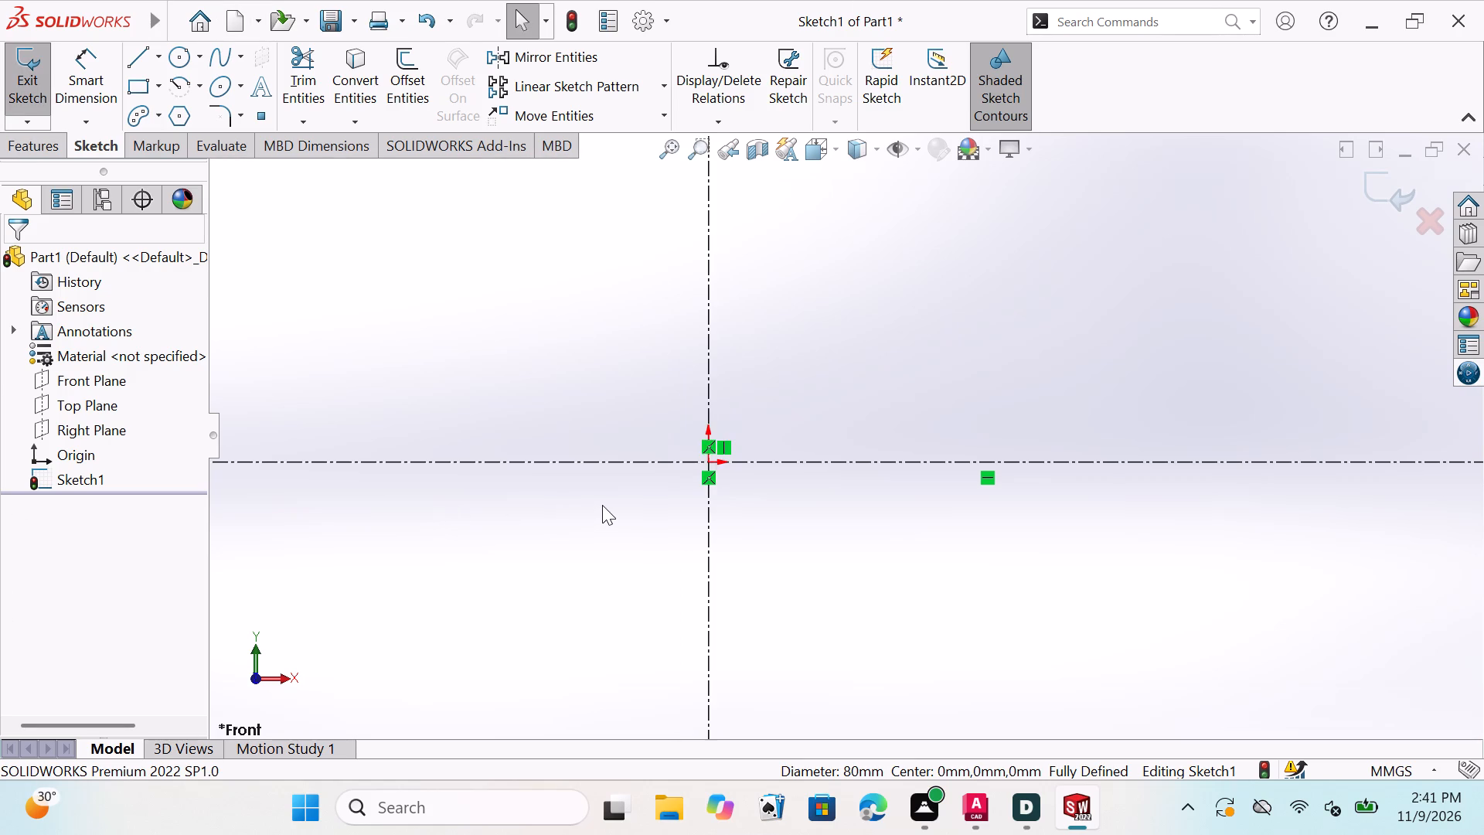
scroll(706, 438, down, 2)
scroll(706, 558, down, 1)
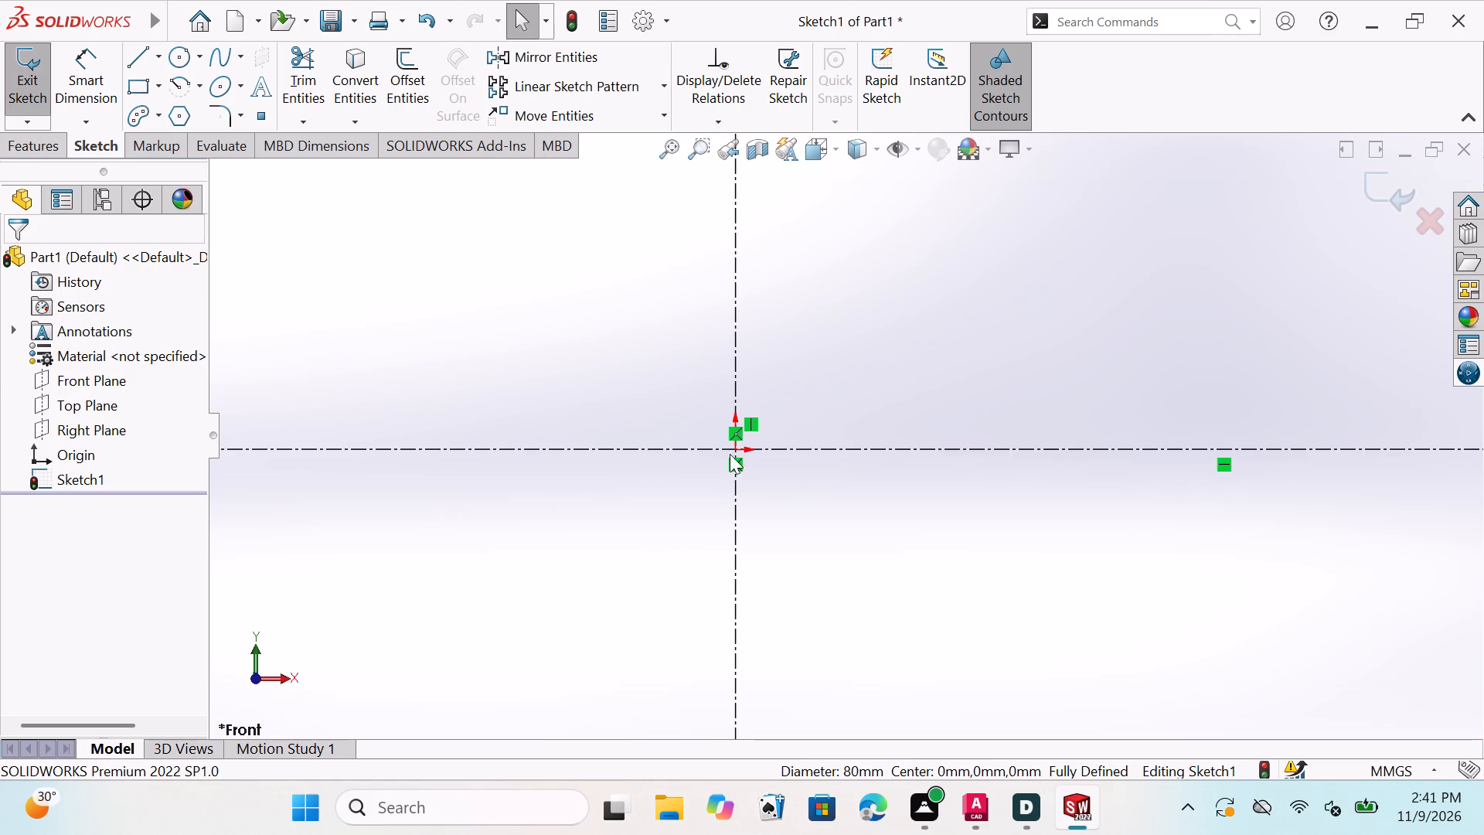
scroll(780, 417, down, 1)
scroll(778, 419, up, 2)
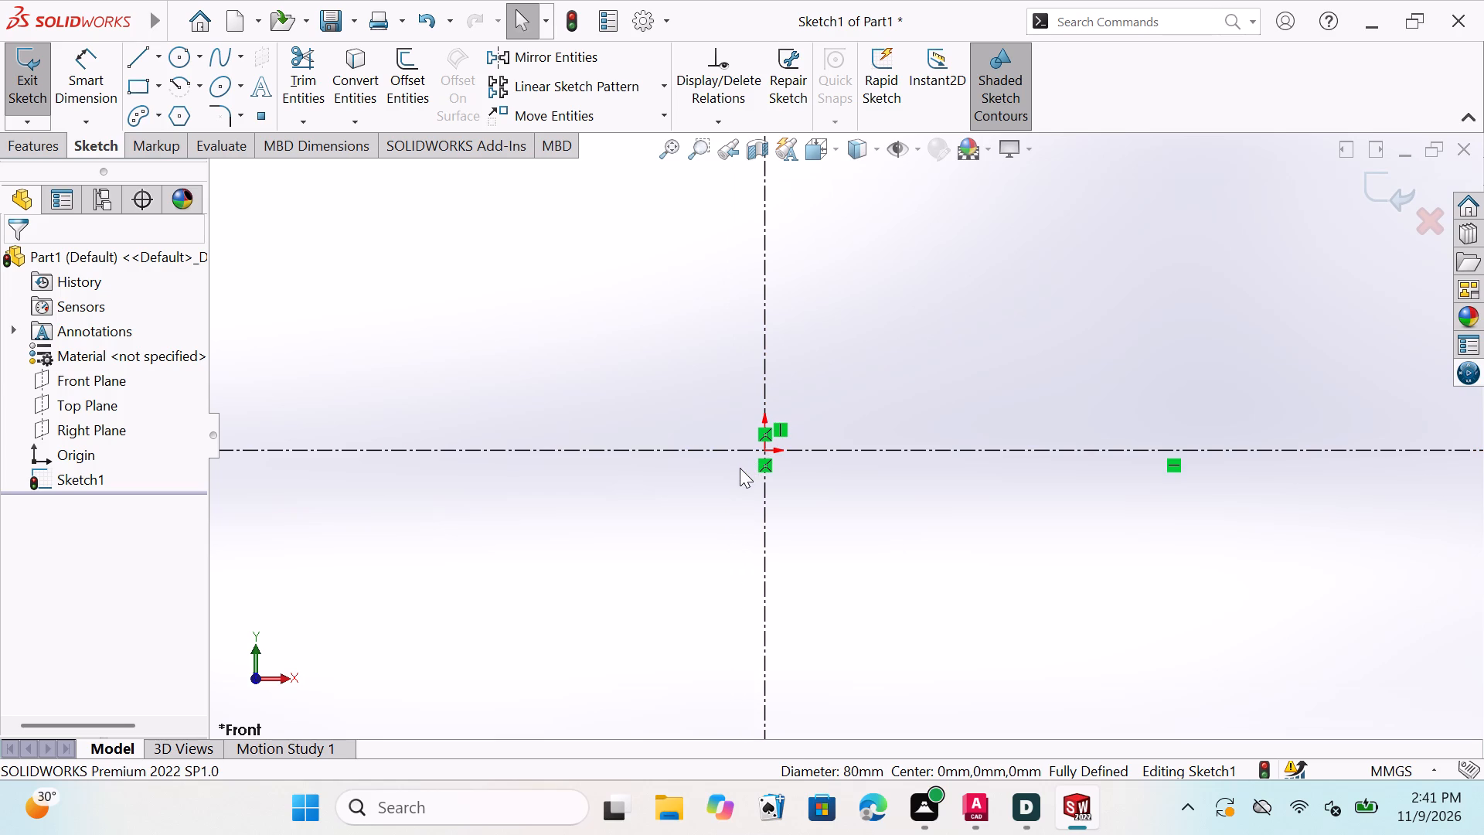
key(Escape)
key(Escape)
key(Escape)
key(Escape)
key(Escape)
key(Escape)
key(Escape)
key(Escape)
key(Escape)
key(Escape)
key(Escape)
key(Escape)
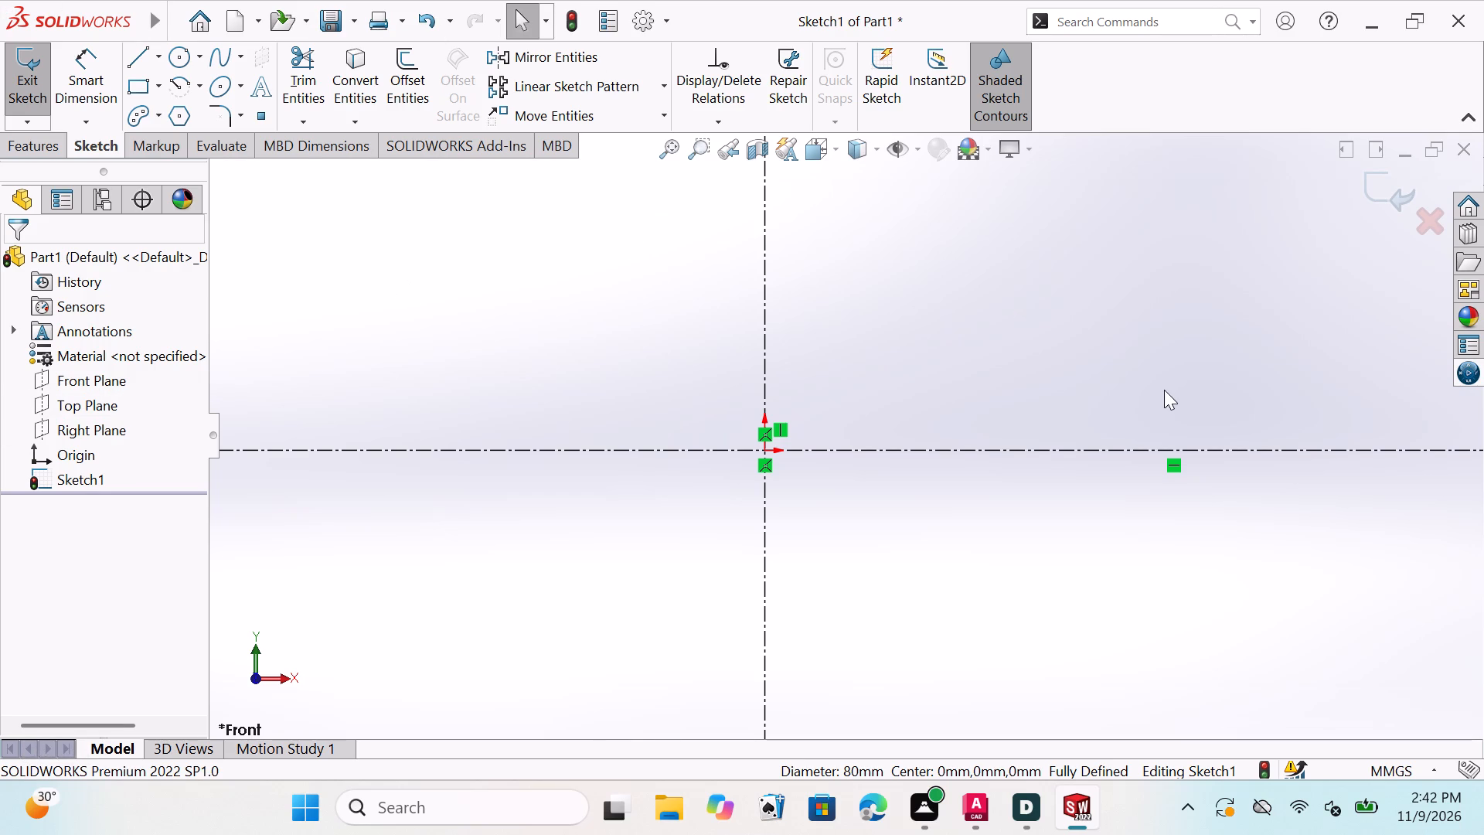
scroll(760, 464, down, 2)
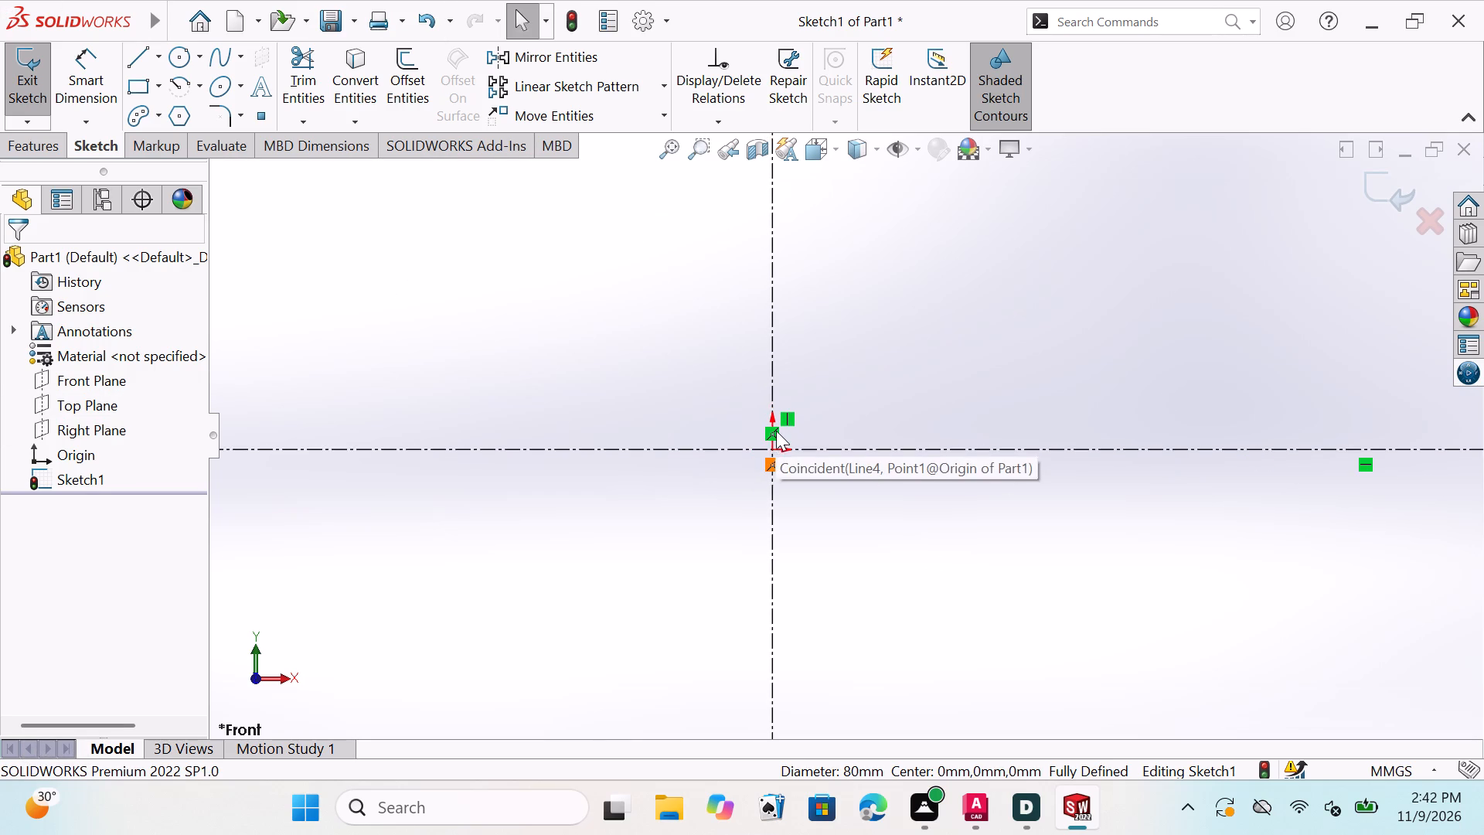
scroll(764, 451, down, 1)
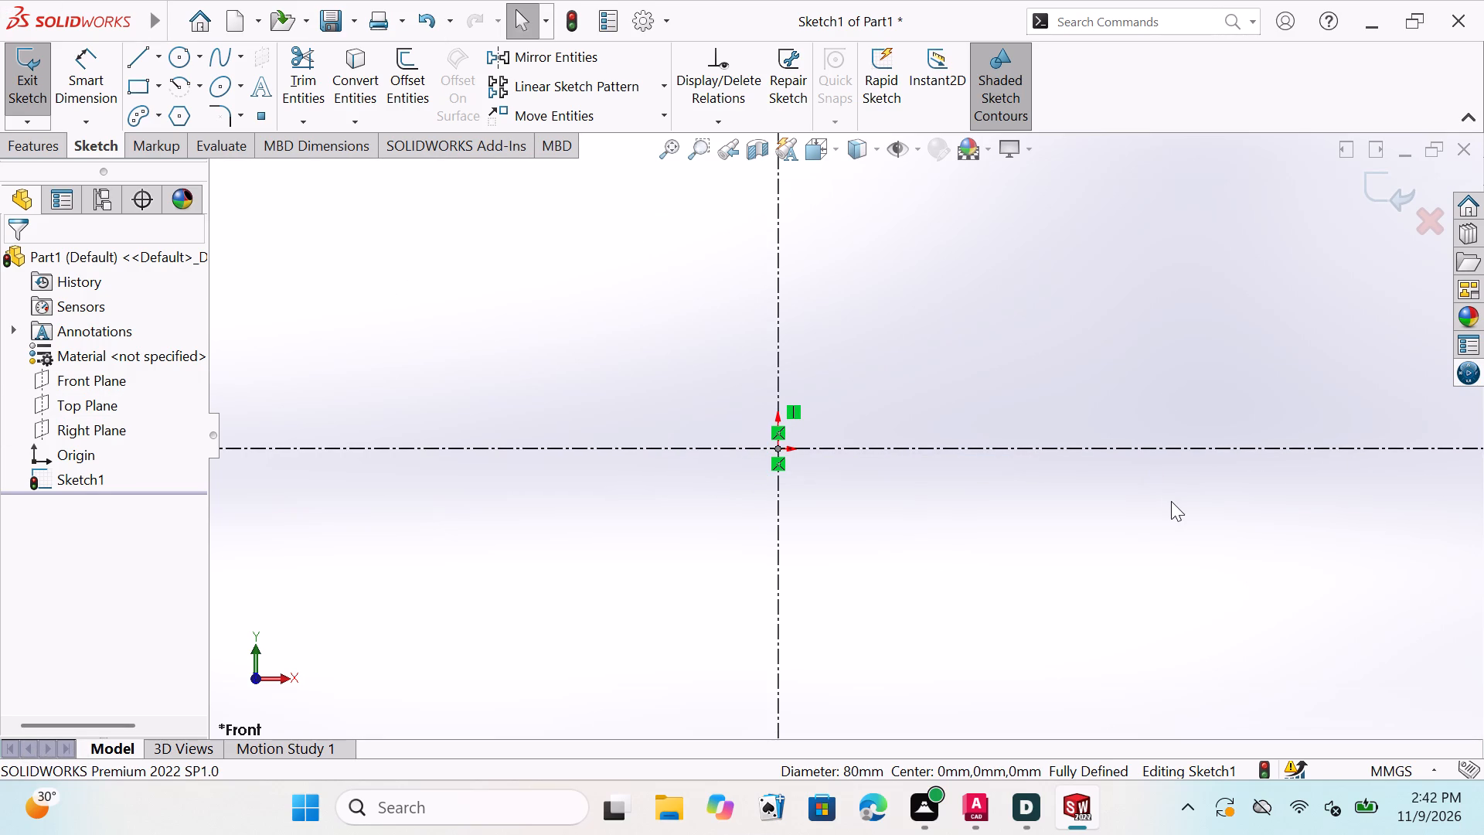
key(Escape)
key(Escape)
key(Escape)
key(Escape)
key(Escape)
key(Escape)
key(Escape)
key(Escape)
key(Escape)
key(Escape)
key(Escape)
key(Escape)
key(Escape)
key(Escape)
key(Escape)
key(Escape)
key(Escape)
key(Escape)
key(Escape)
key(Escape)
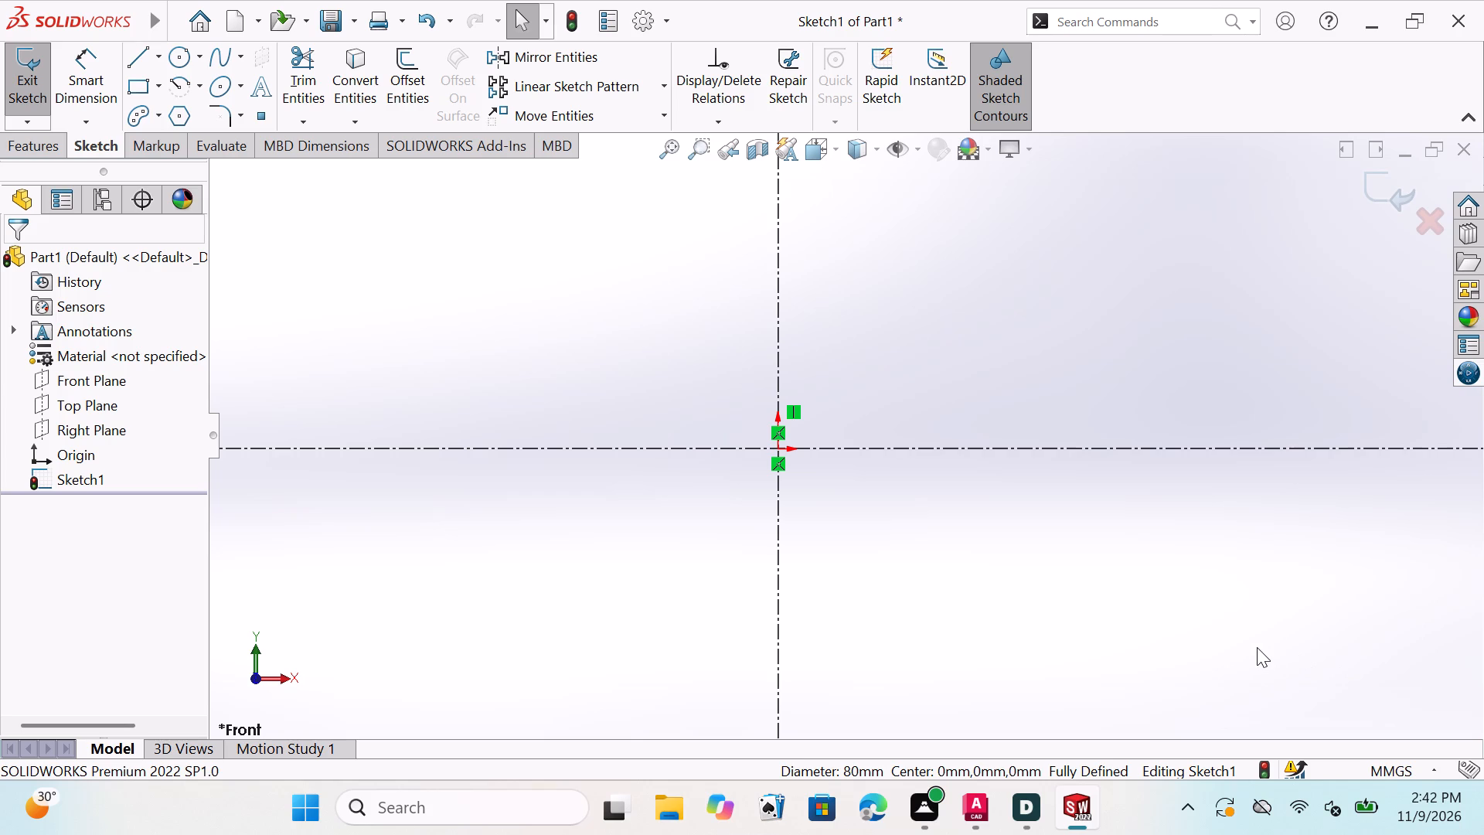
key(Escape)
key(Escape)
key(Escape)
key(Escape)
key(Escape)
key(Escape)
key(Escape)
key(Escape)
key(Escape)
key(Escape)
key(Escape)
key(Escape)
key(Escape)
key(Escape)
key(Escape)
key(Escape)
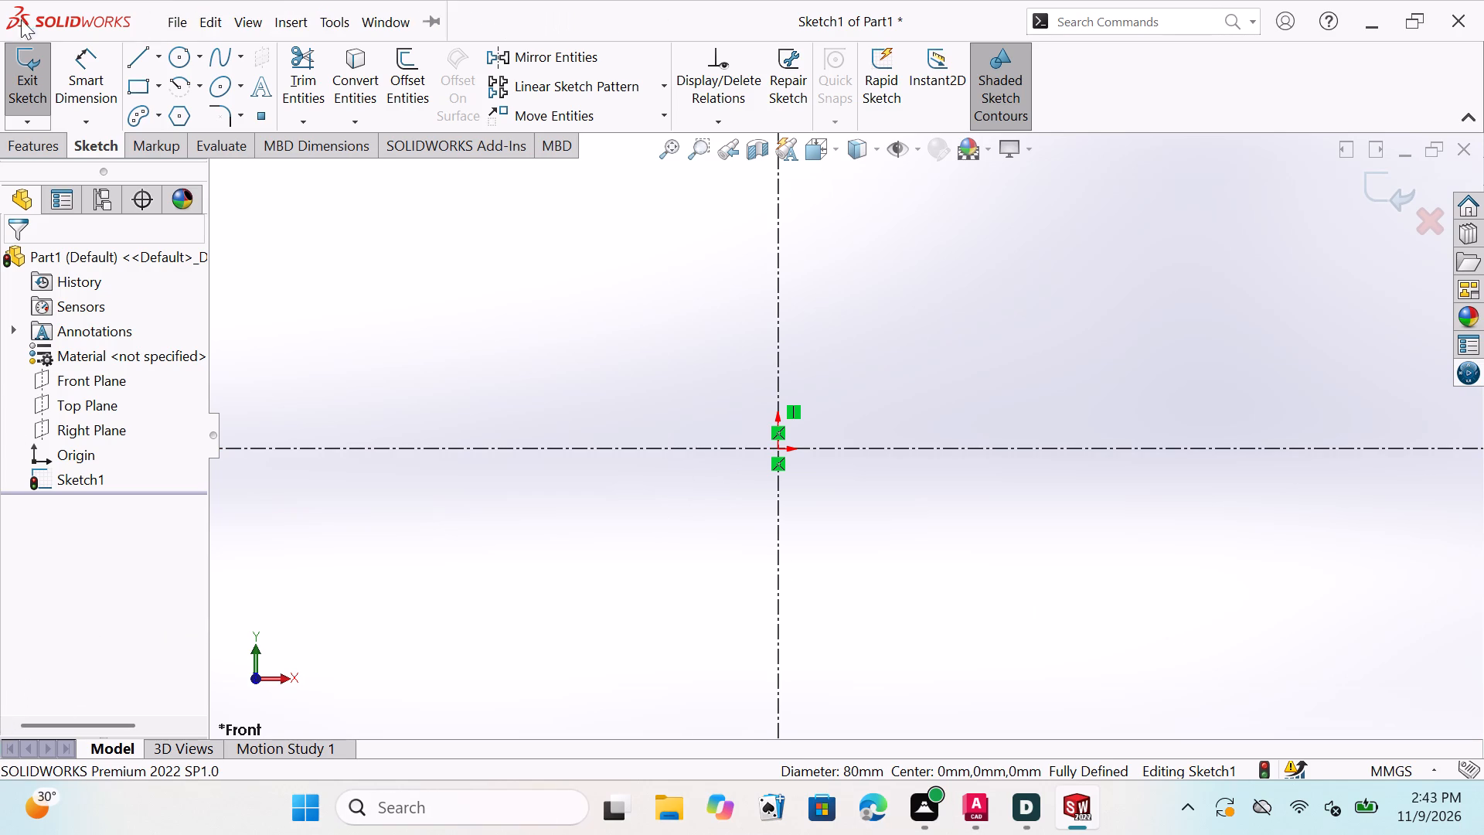
Sketch a circle of about 39 mm radius centred on the origin where the centerlines cross.
click(174, 56)
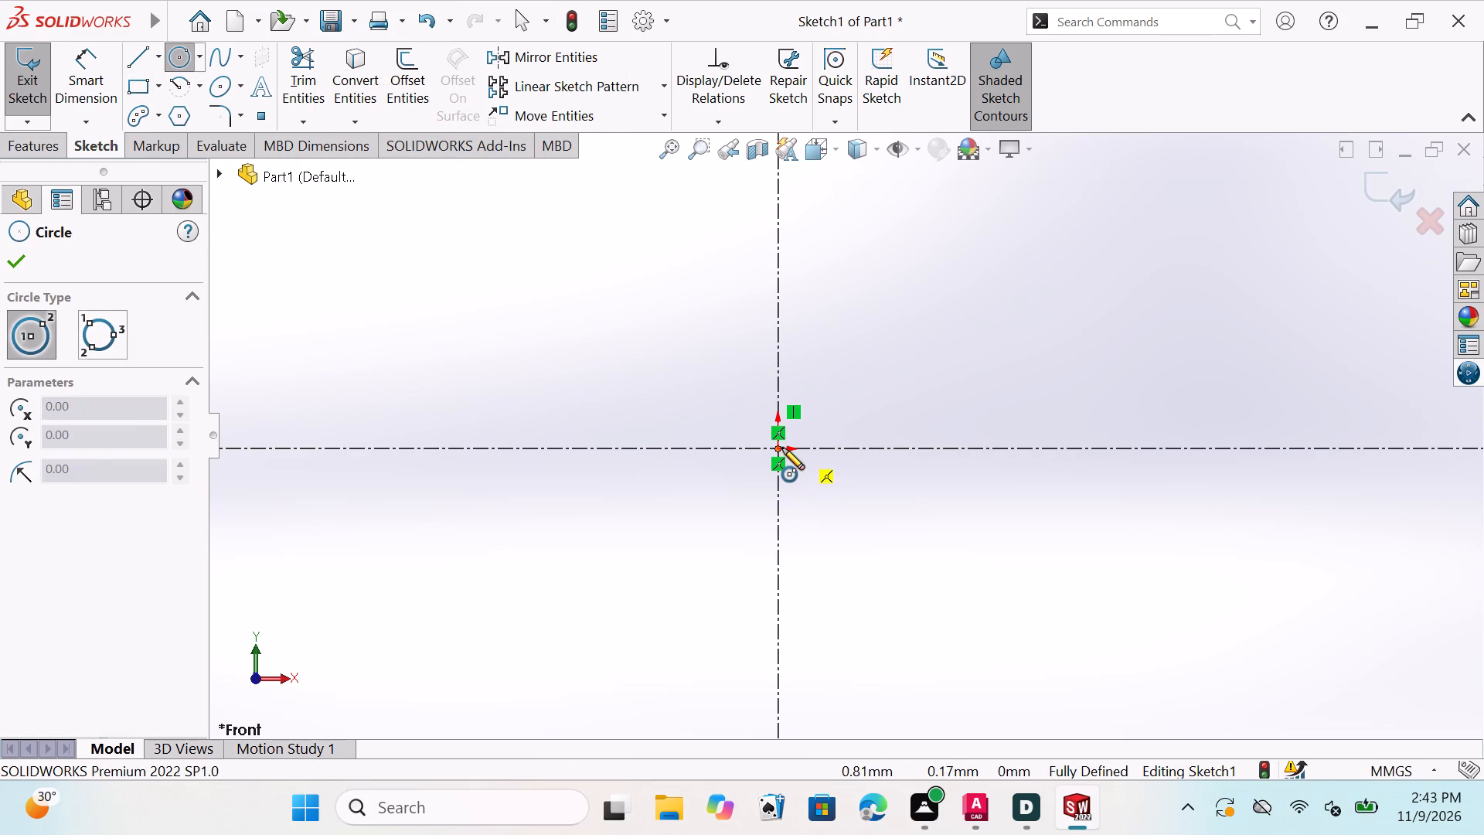
scroll(778, 455, down, 1)
scroll(787, 449, up, 1)
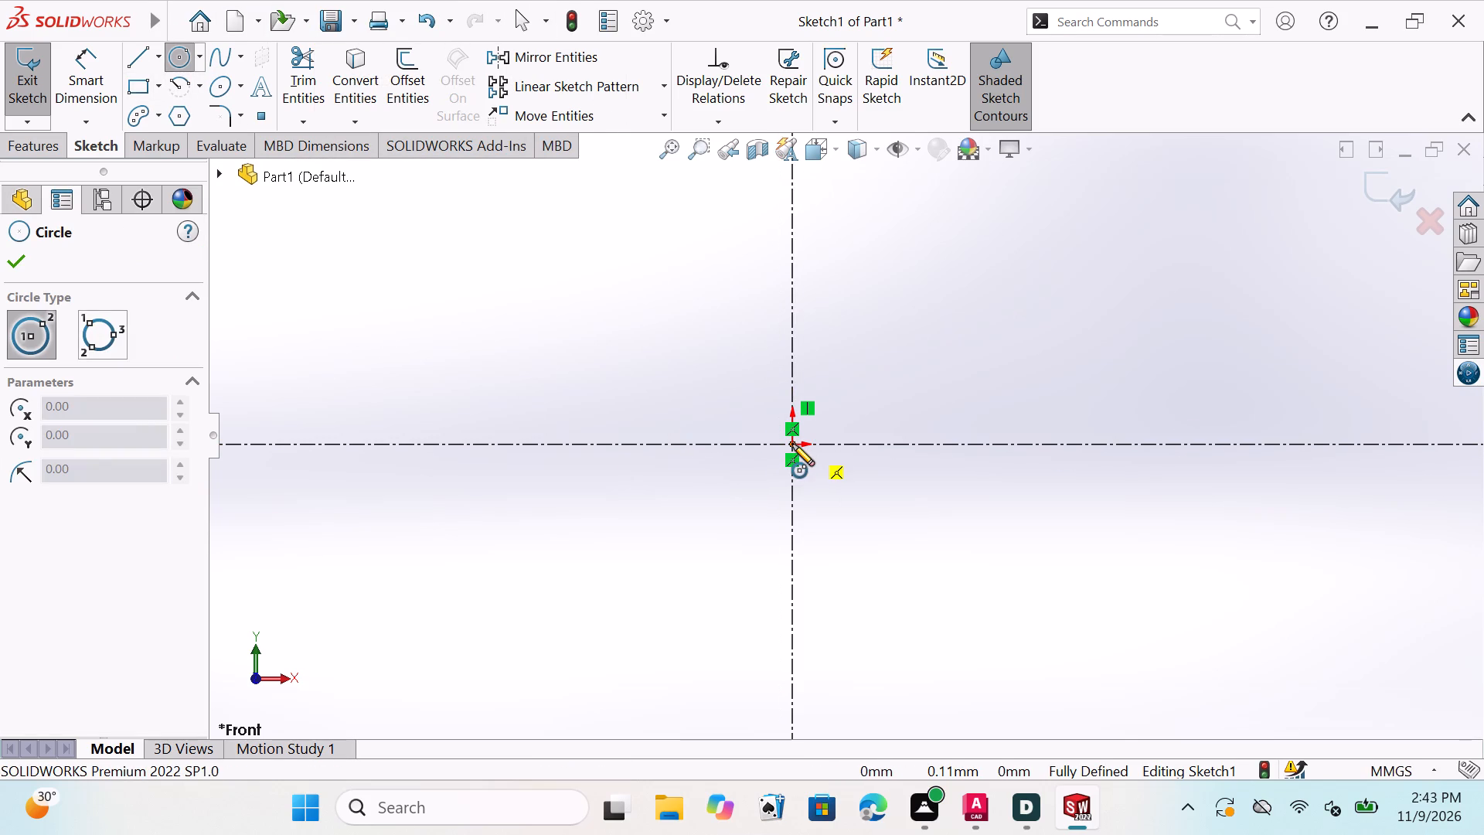
click(792, 444)
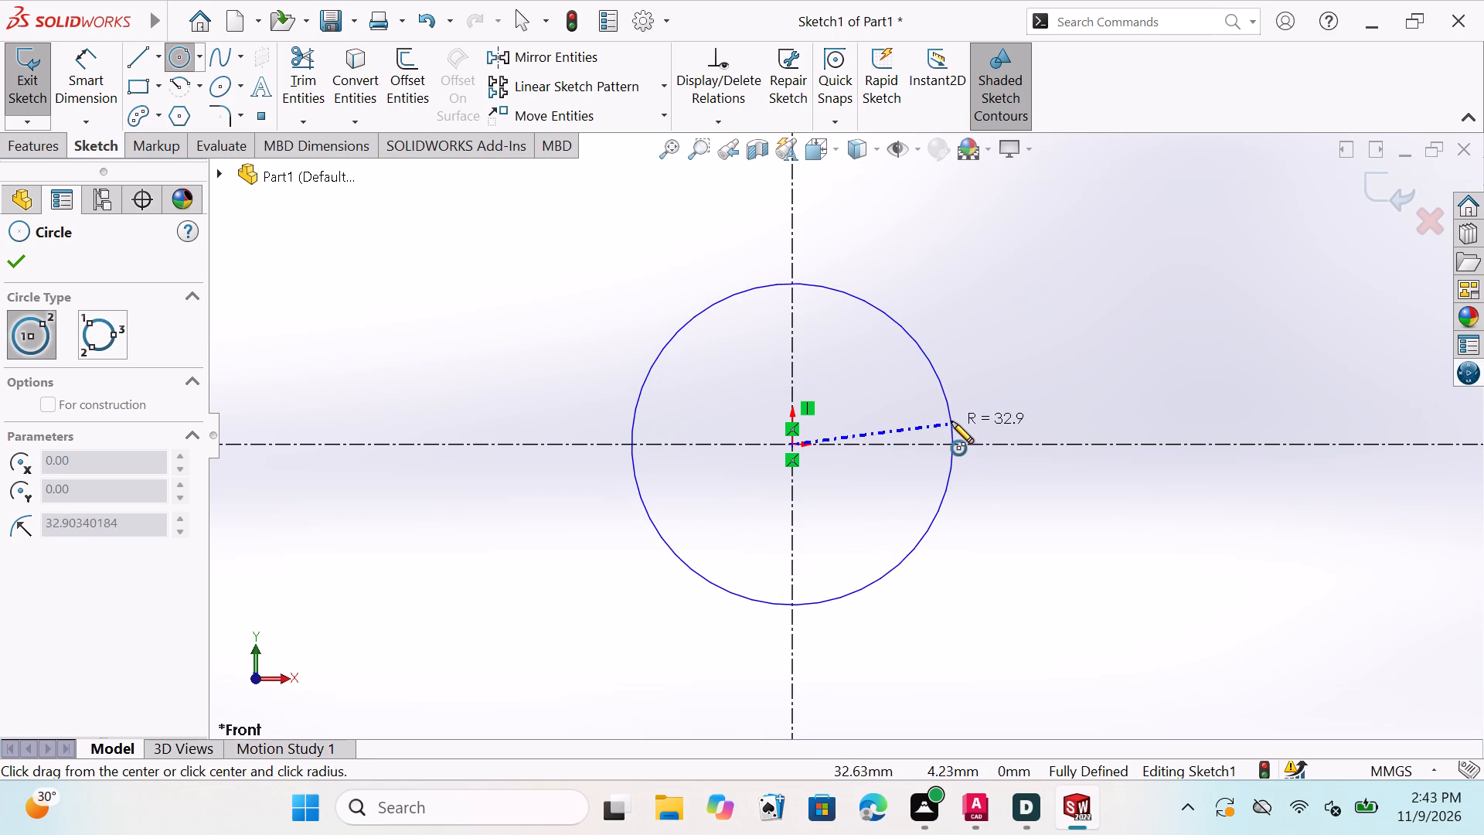
click(975, 386)
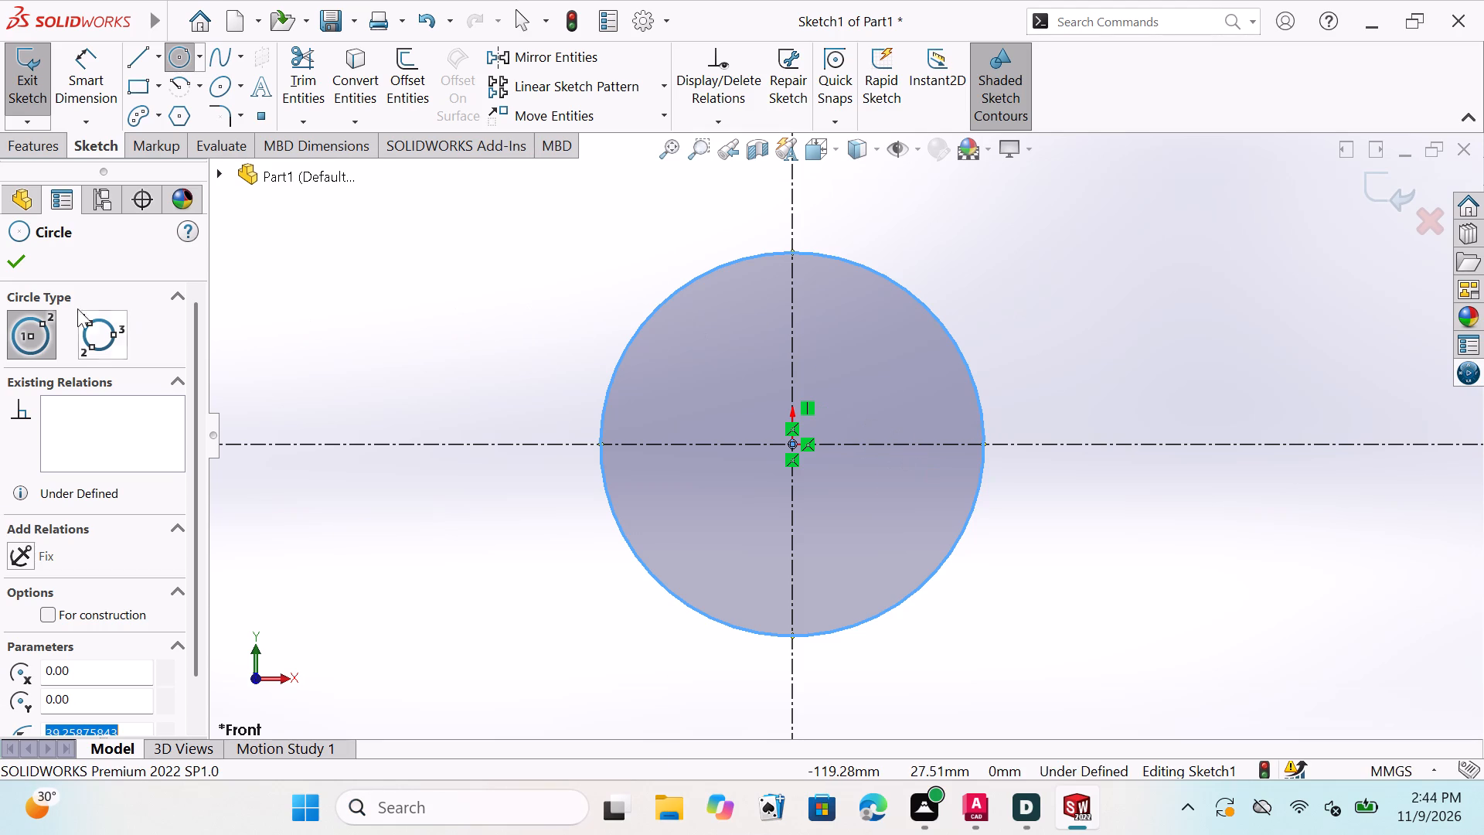
click(15, 257)
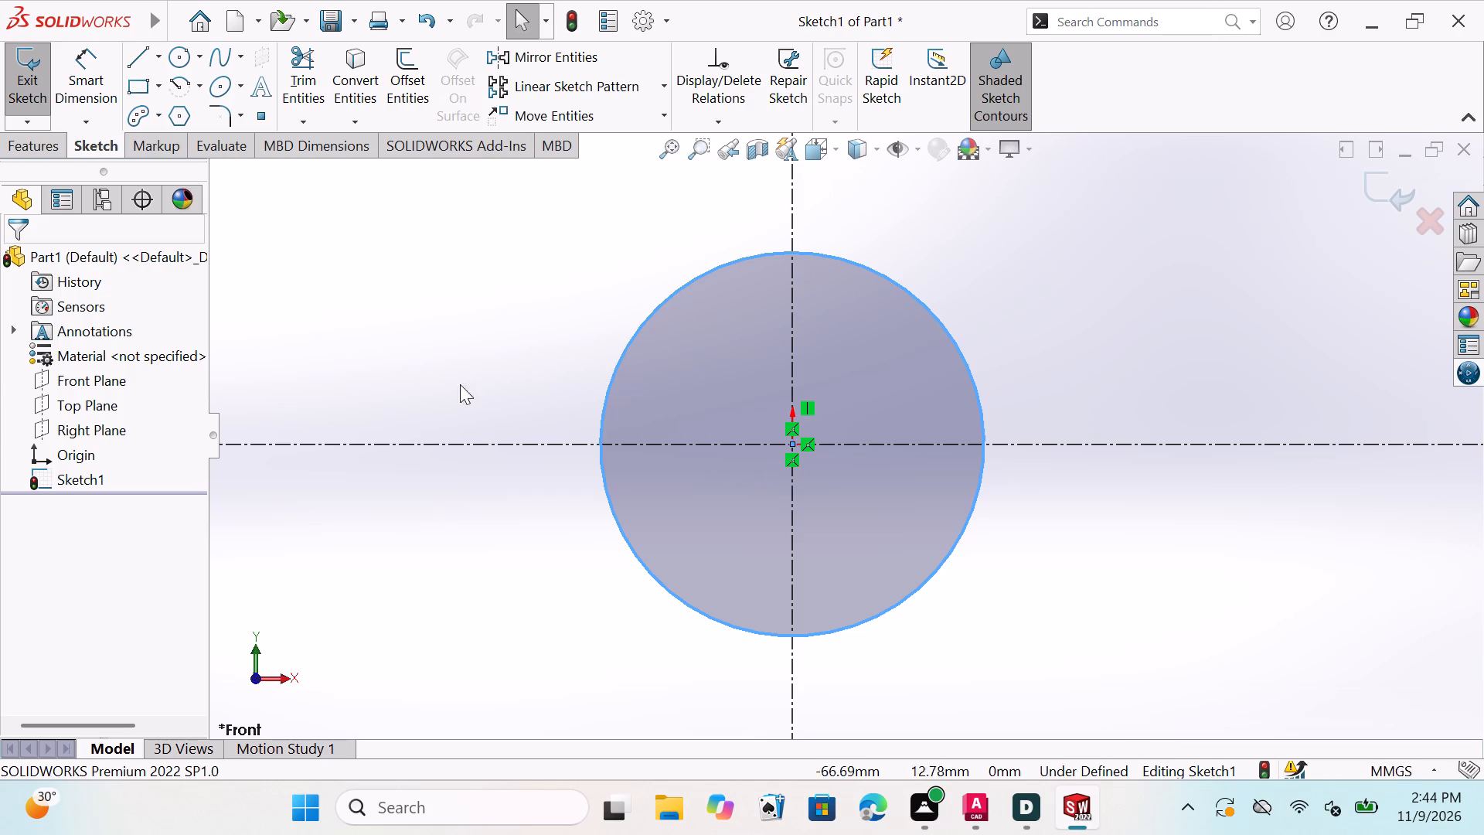
Dimension the circle's diameter with Smart Dimension and set it to 80 mm.
scroll(729, 398, down, 1)
scroll(726, 400, up, 3)
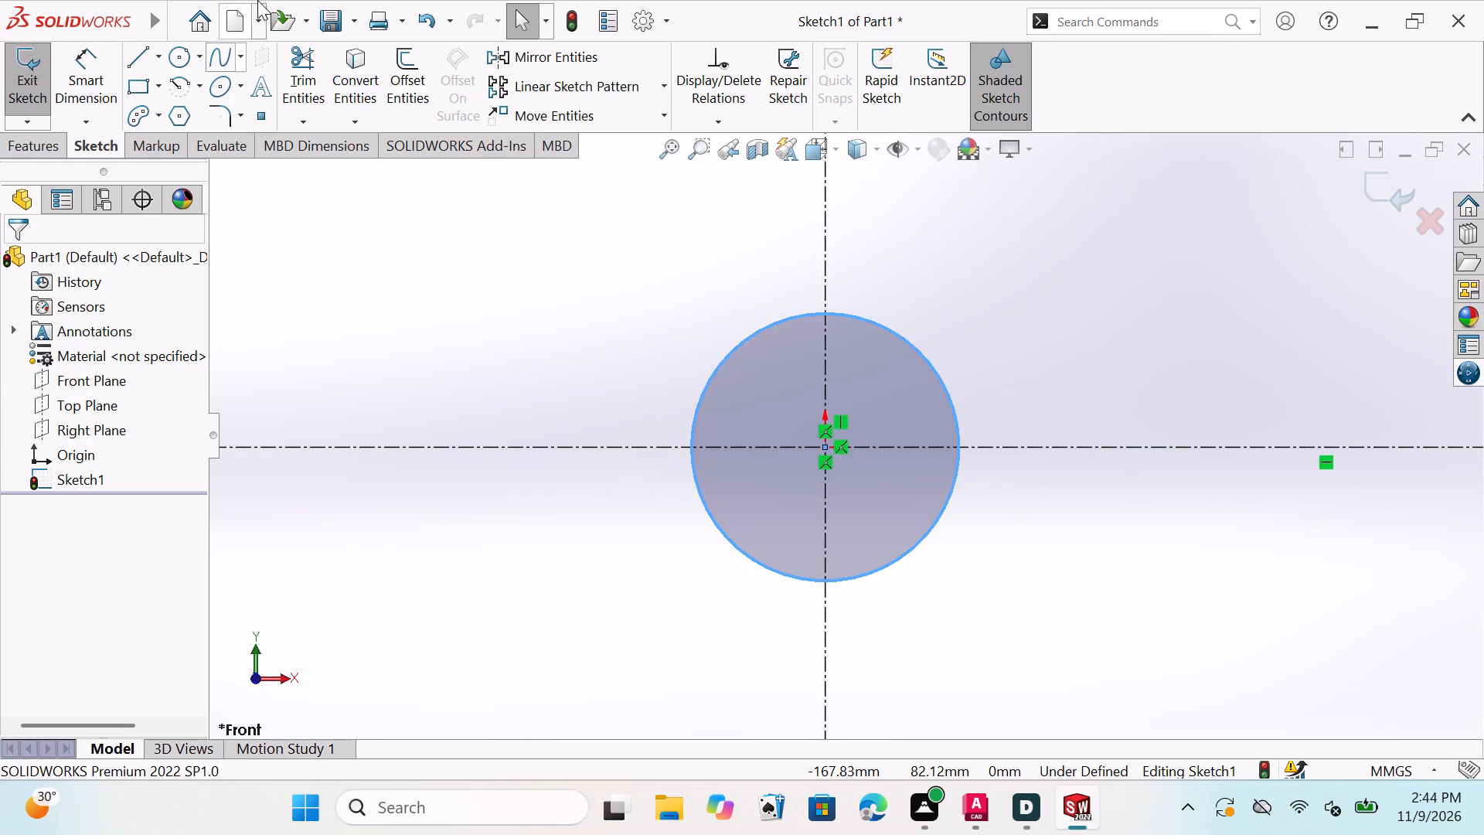
click(80, 88)
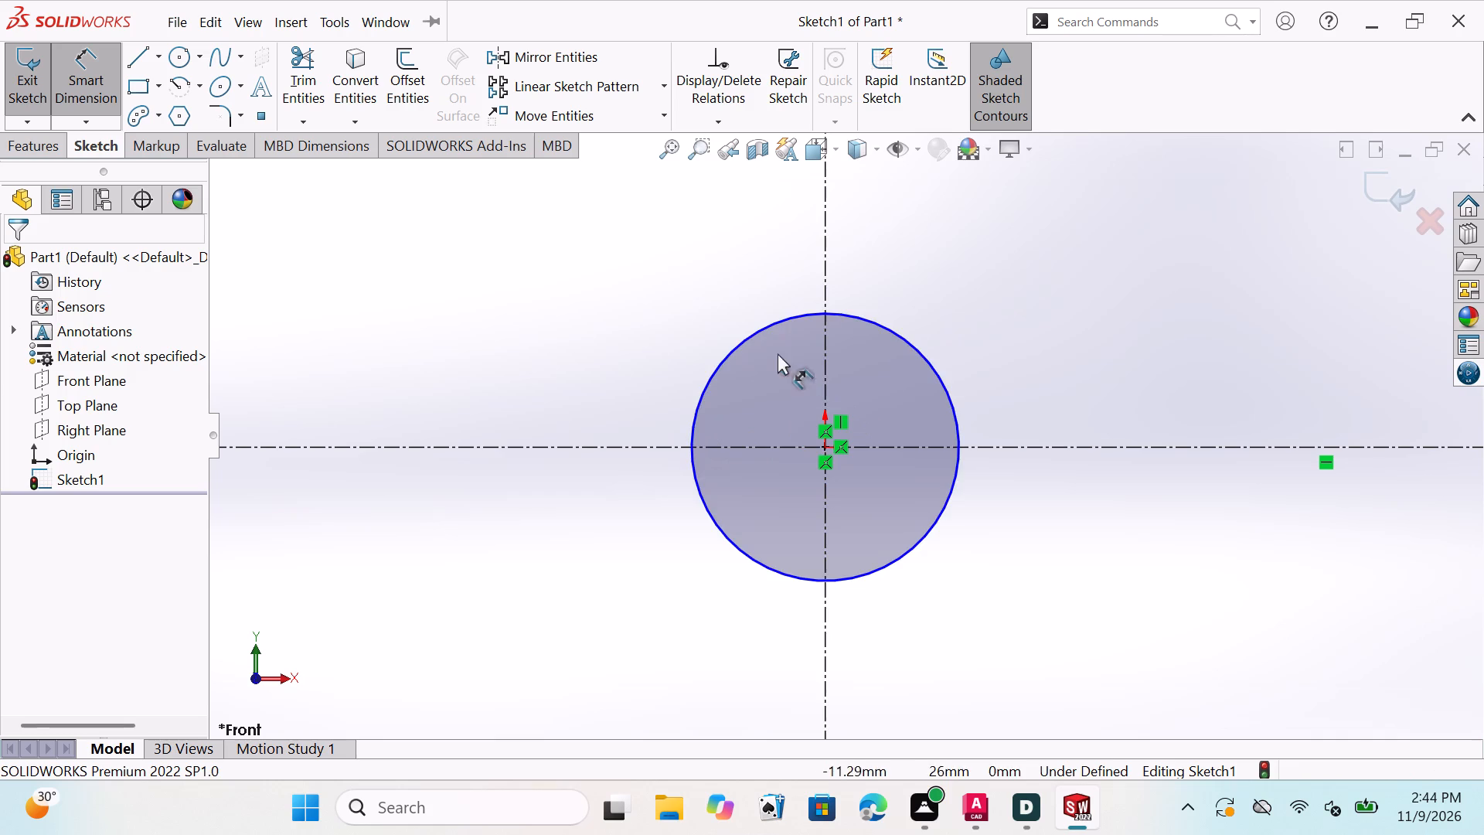
click(762, 327)
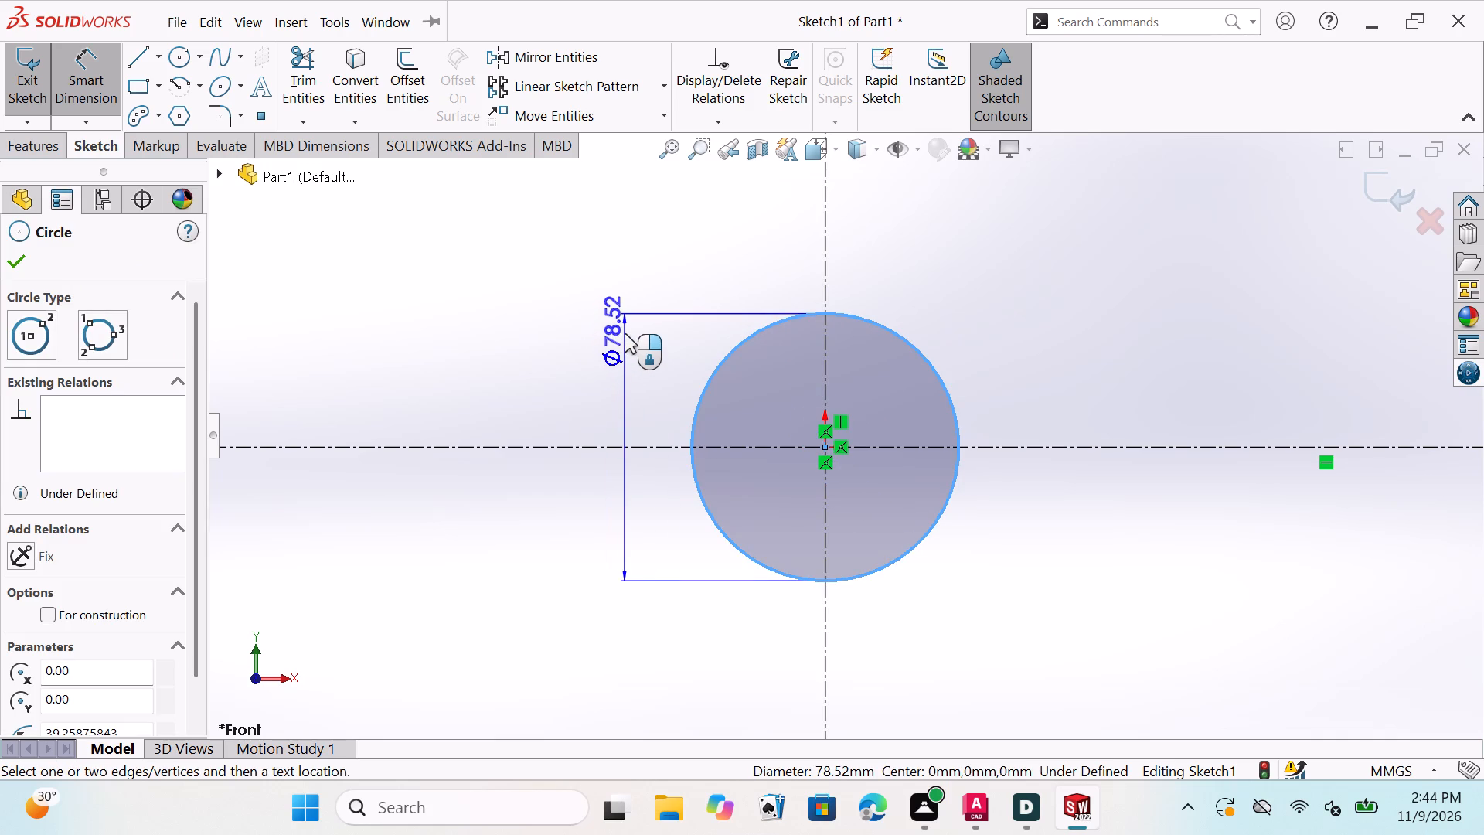
click(625, 333)
click(632, 361)
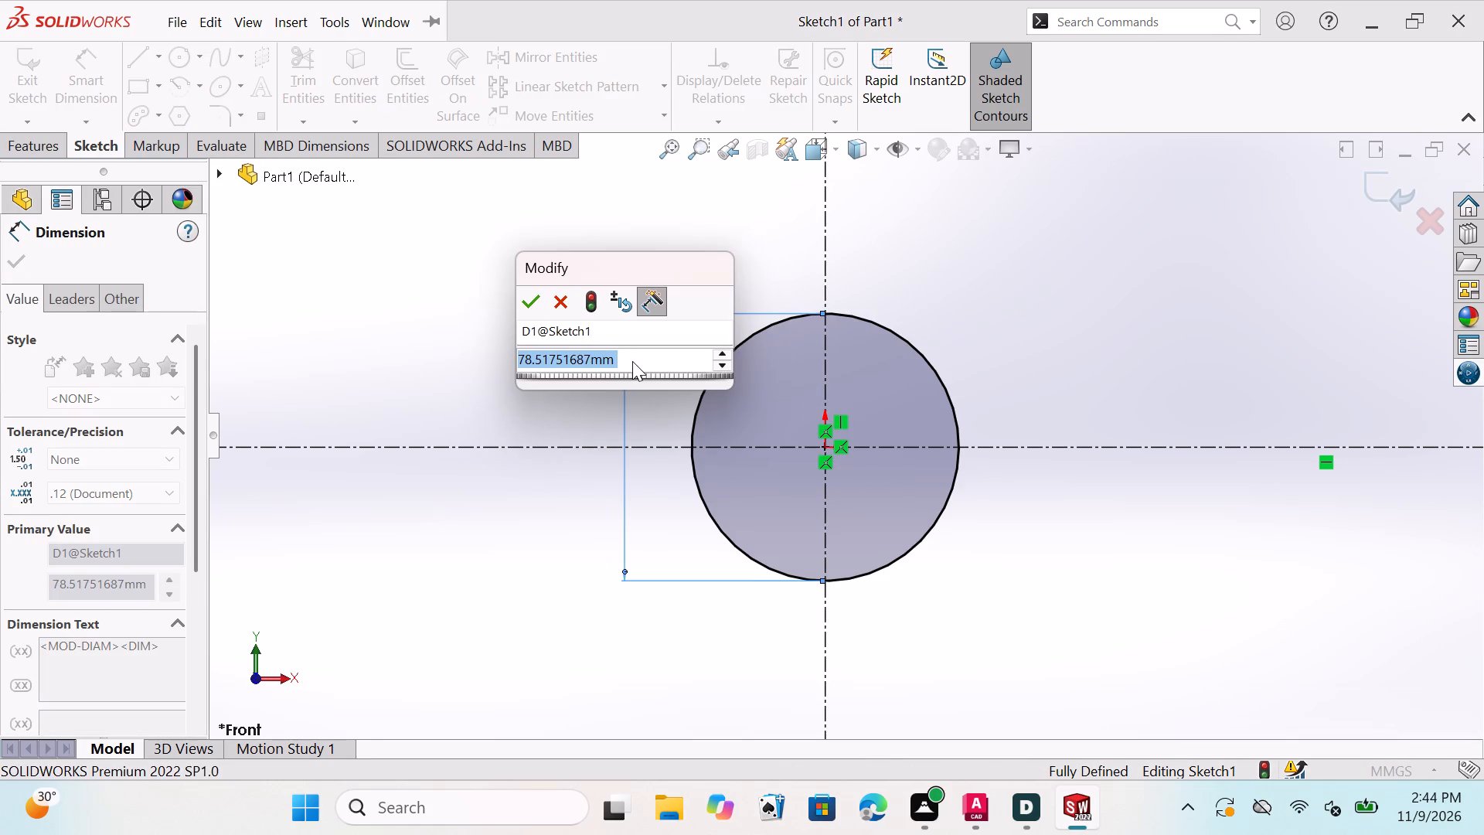
key(BackSpace)
key(BackSpace)
key(BackSpace)
key(BackSpace)
key(BackSpace)
key(BackSpace)
key(BackSpace)
key(BackSpace)
key(BackSpace)
key(BackSpace)
key(BackSpace)
key(BackSpace)
key(BackSpace)
key(BackSpace)
key(BackSpace)
key(BackSpace)
key(BackSpace)
key(BackSpace)
key(BackSpace)
key(BackSpace)
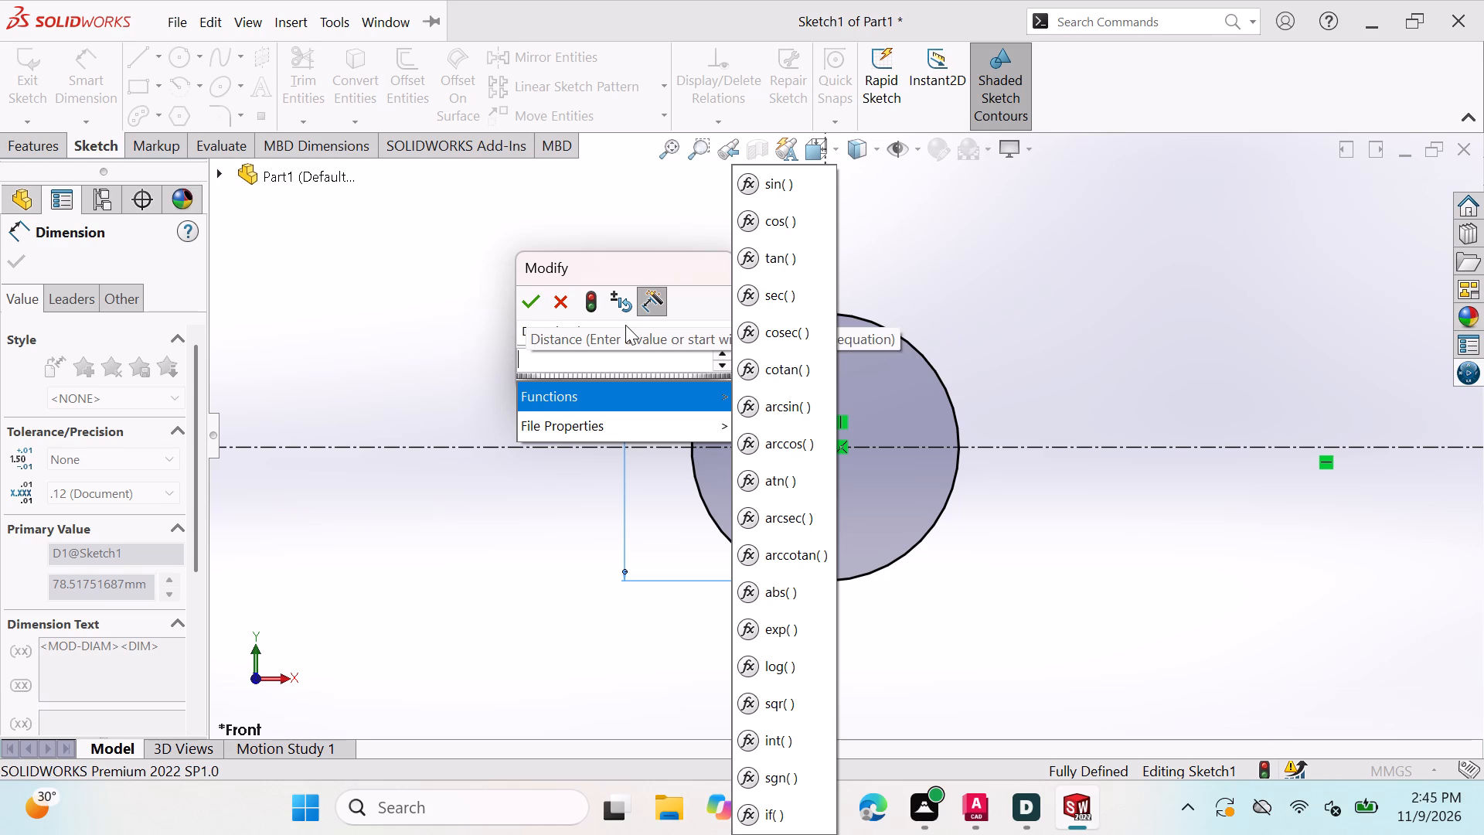
text(80)
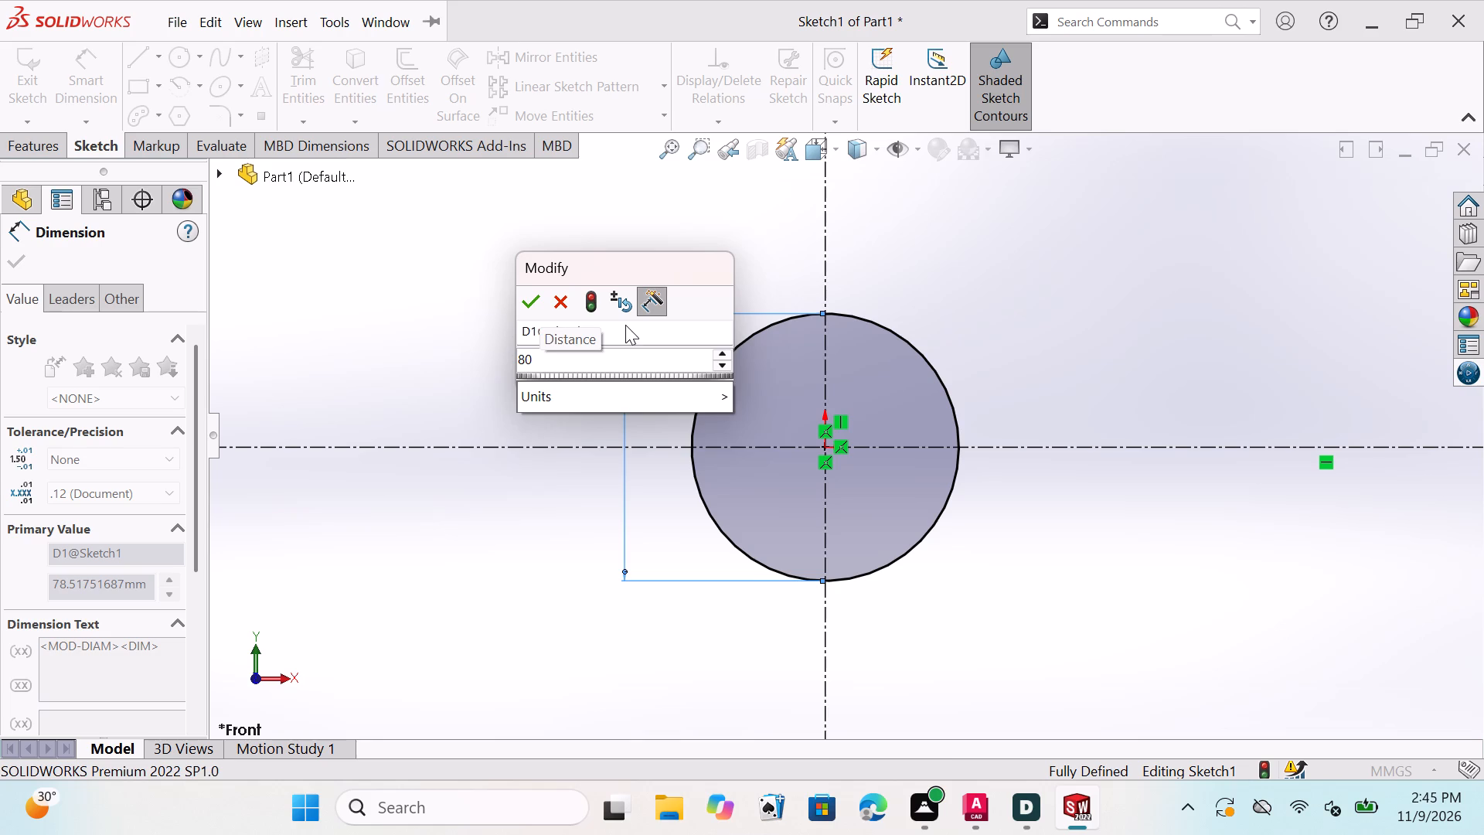
click(526, 299)
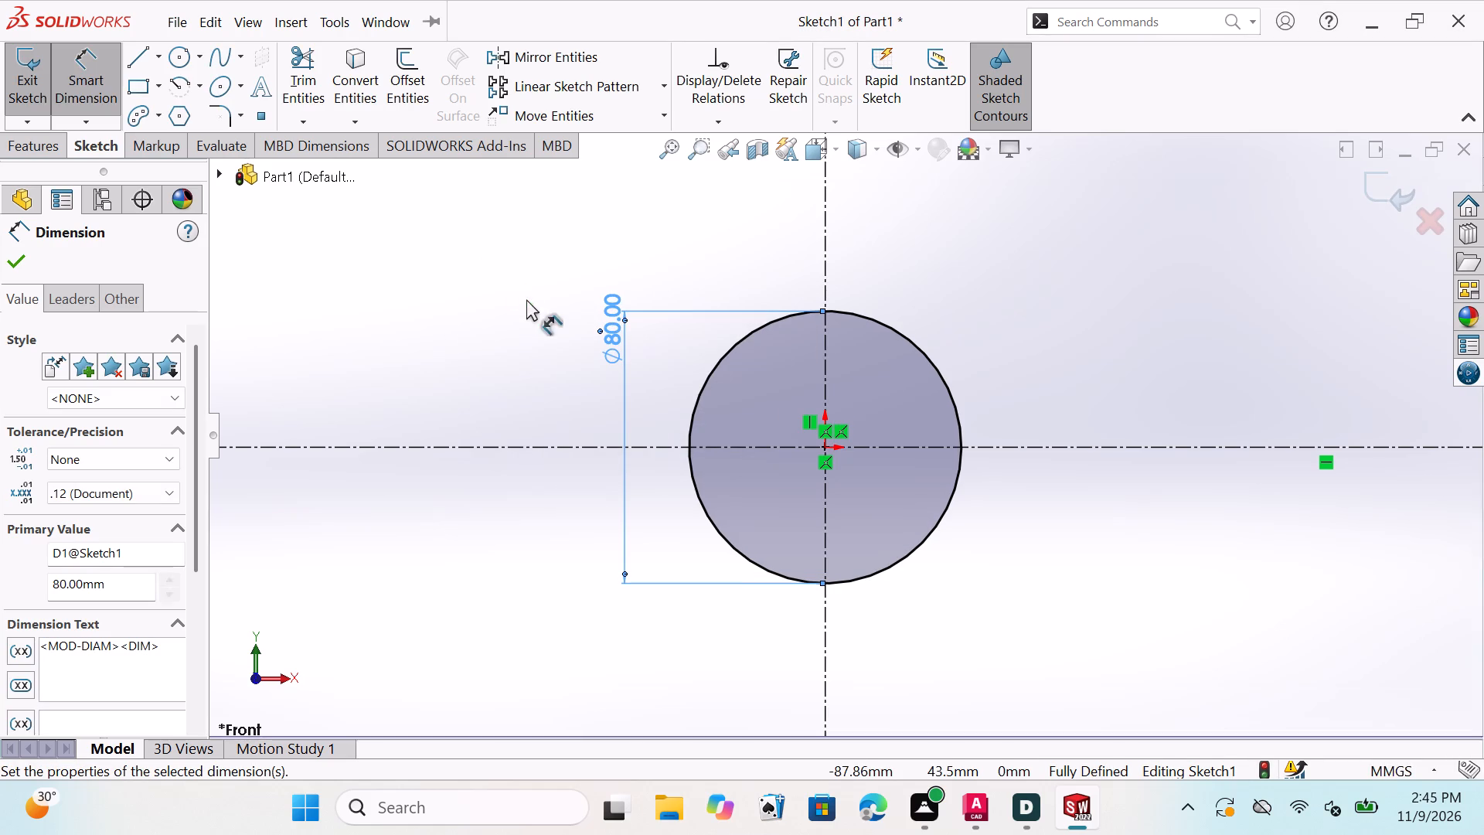
click(20, 264)
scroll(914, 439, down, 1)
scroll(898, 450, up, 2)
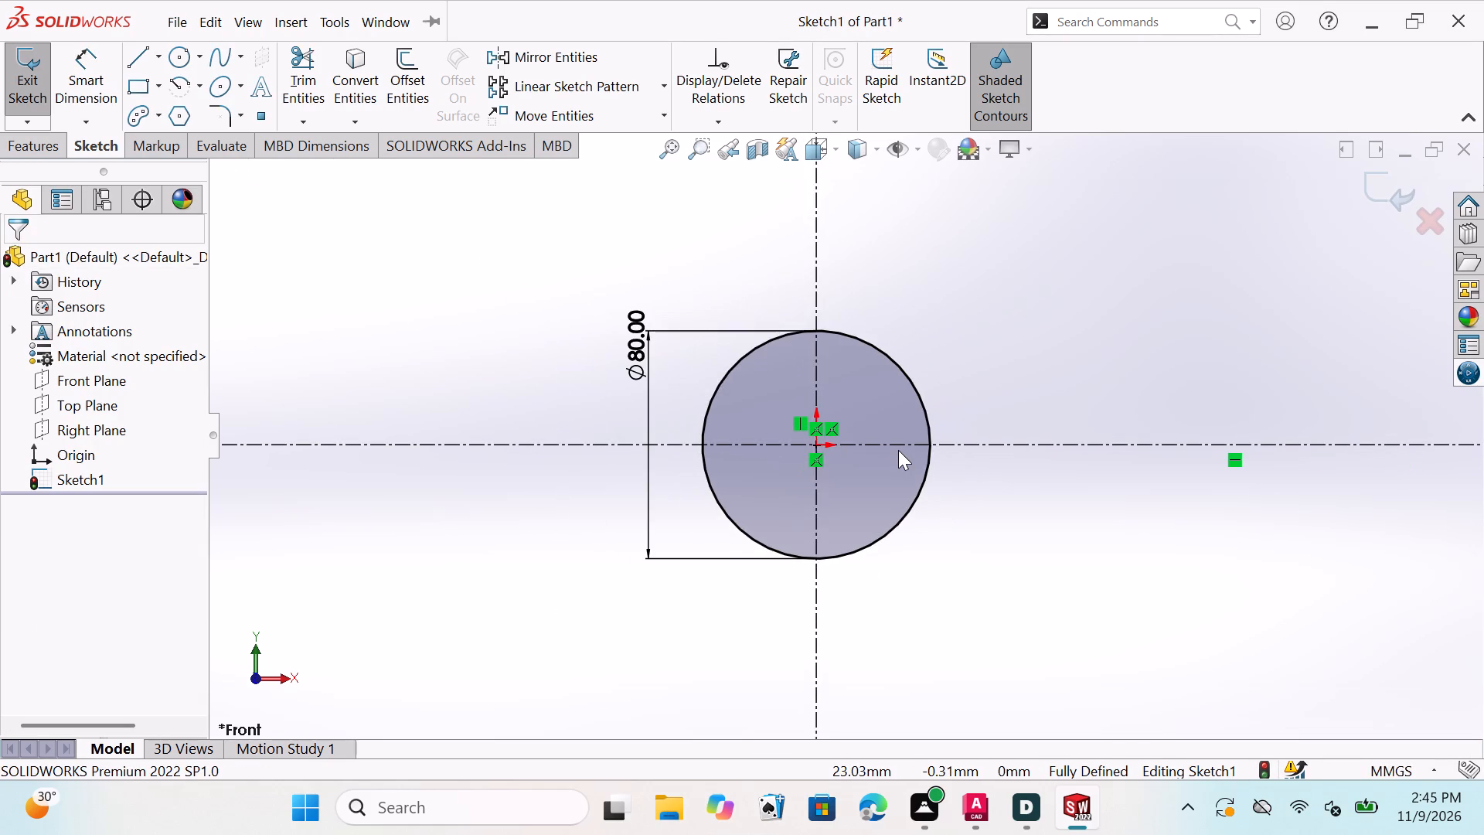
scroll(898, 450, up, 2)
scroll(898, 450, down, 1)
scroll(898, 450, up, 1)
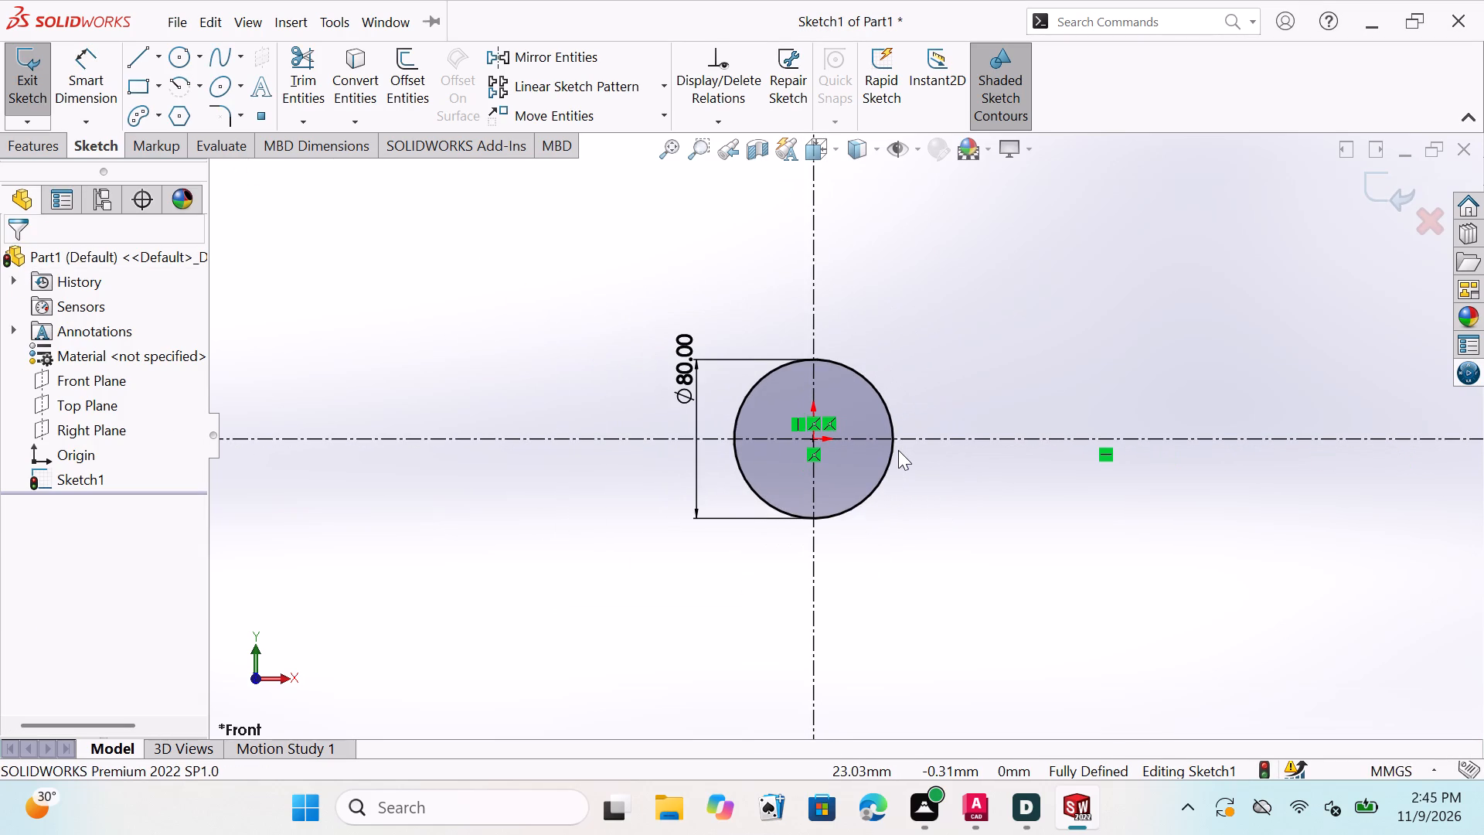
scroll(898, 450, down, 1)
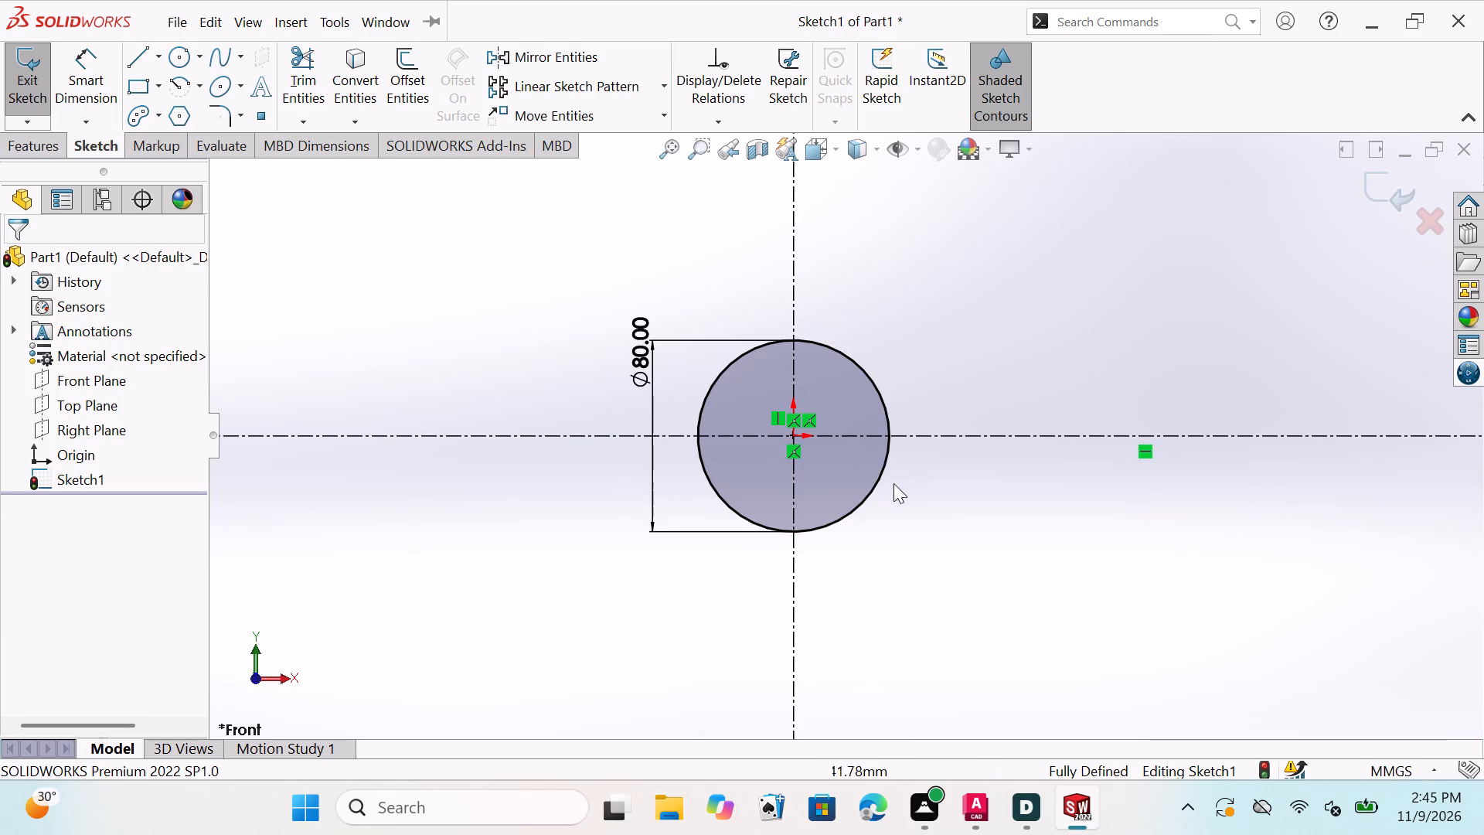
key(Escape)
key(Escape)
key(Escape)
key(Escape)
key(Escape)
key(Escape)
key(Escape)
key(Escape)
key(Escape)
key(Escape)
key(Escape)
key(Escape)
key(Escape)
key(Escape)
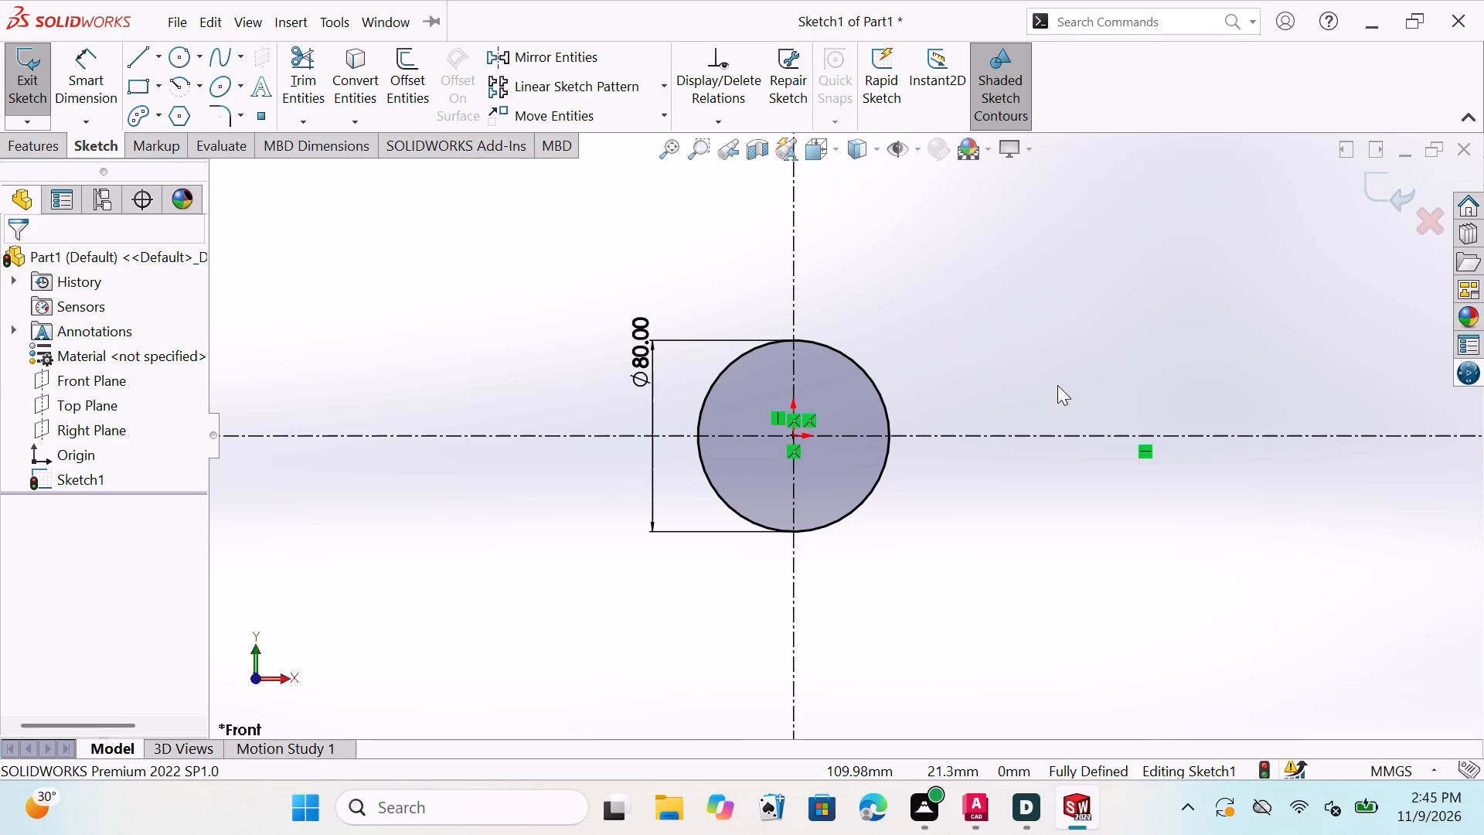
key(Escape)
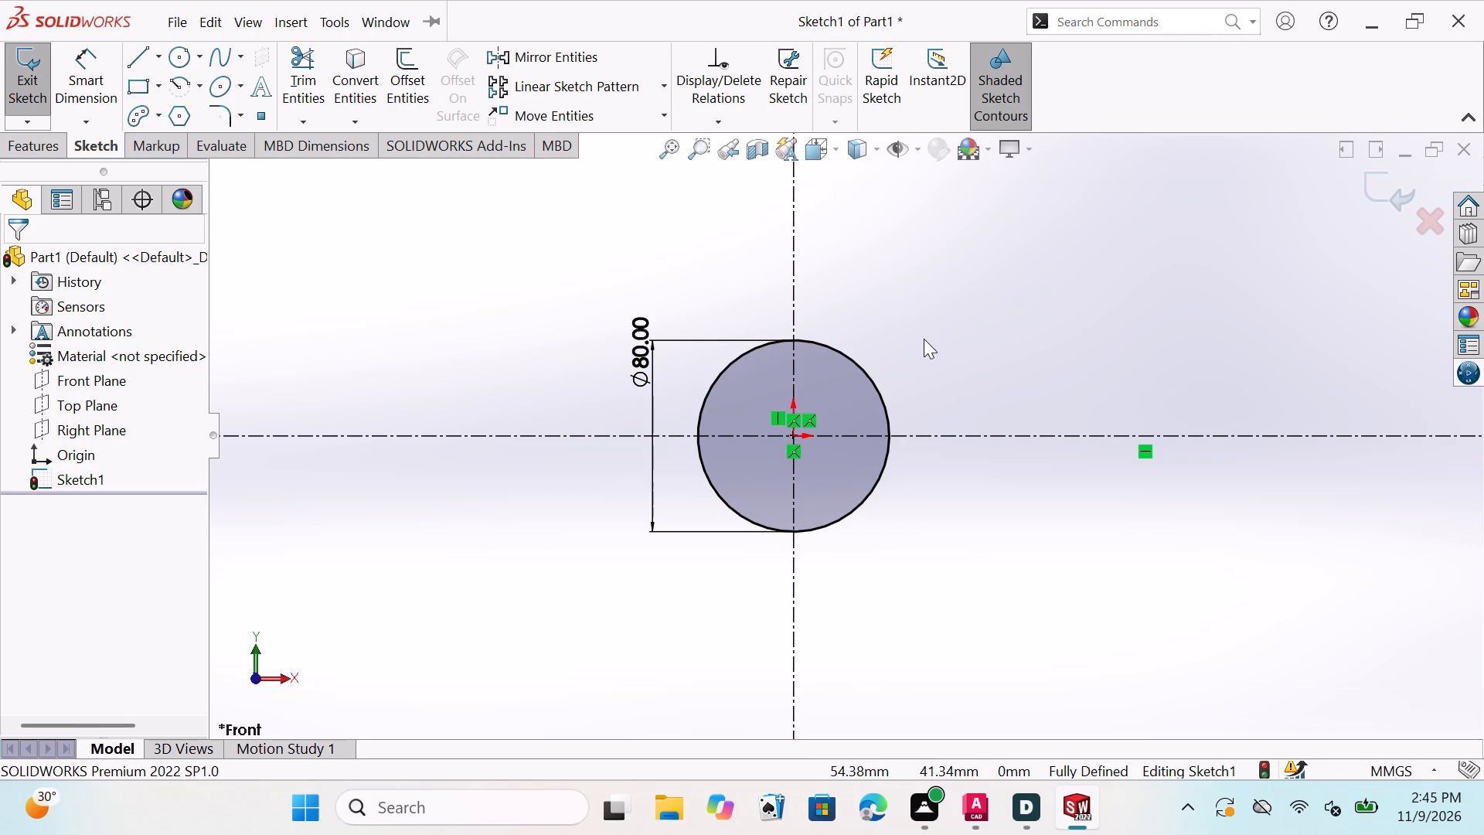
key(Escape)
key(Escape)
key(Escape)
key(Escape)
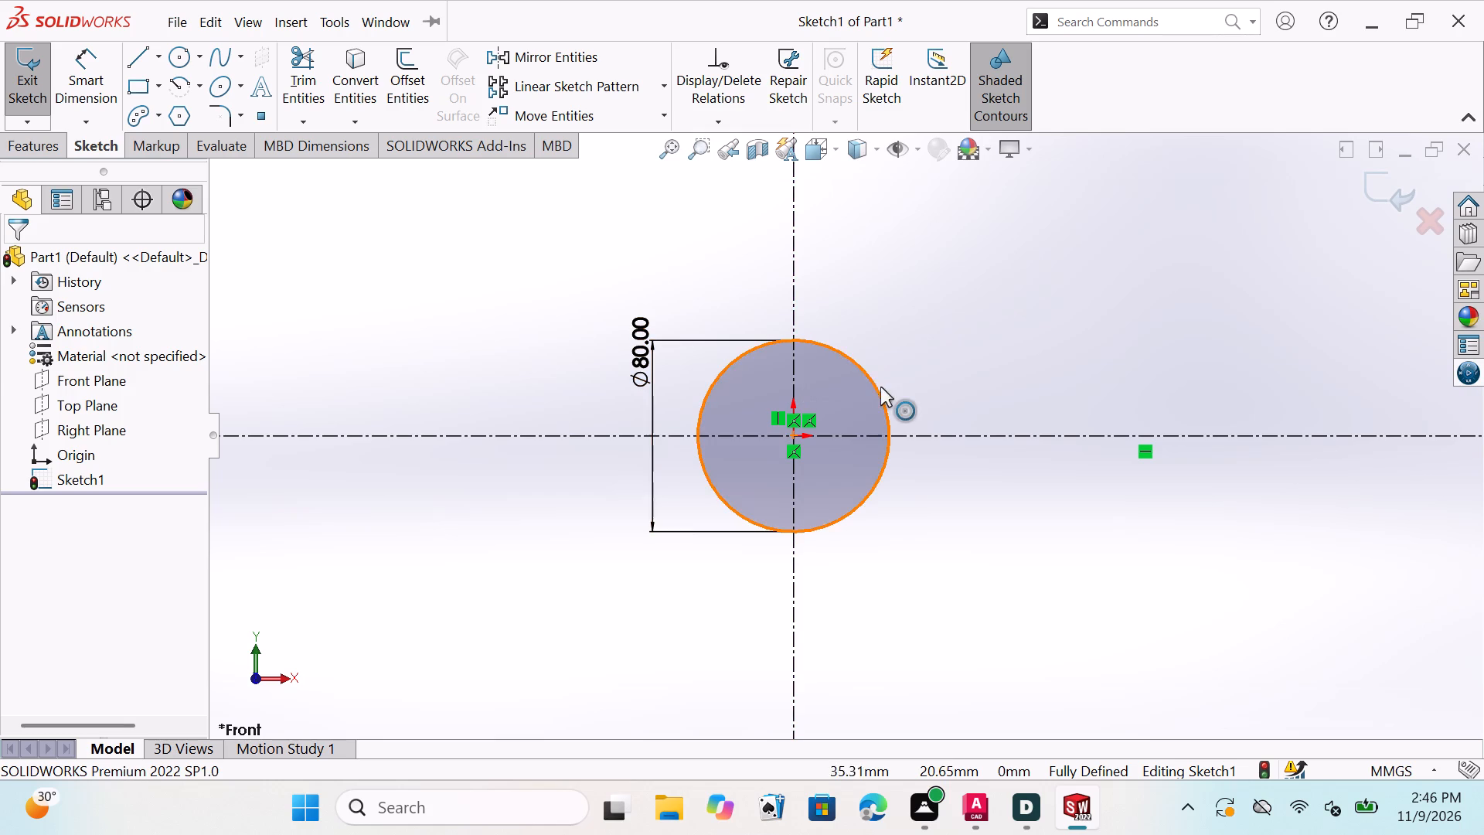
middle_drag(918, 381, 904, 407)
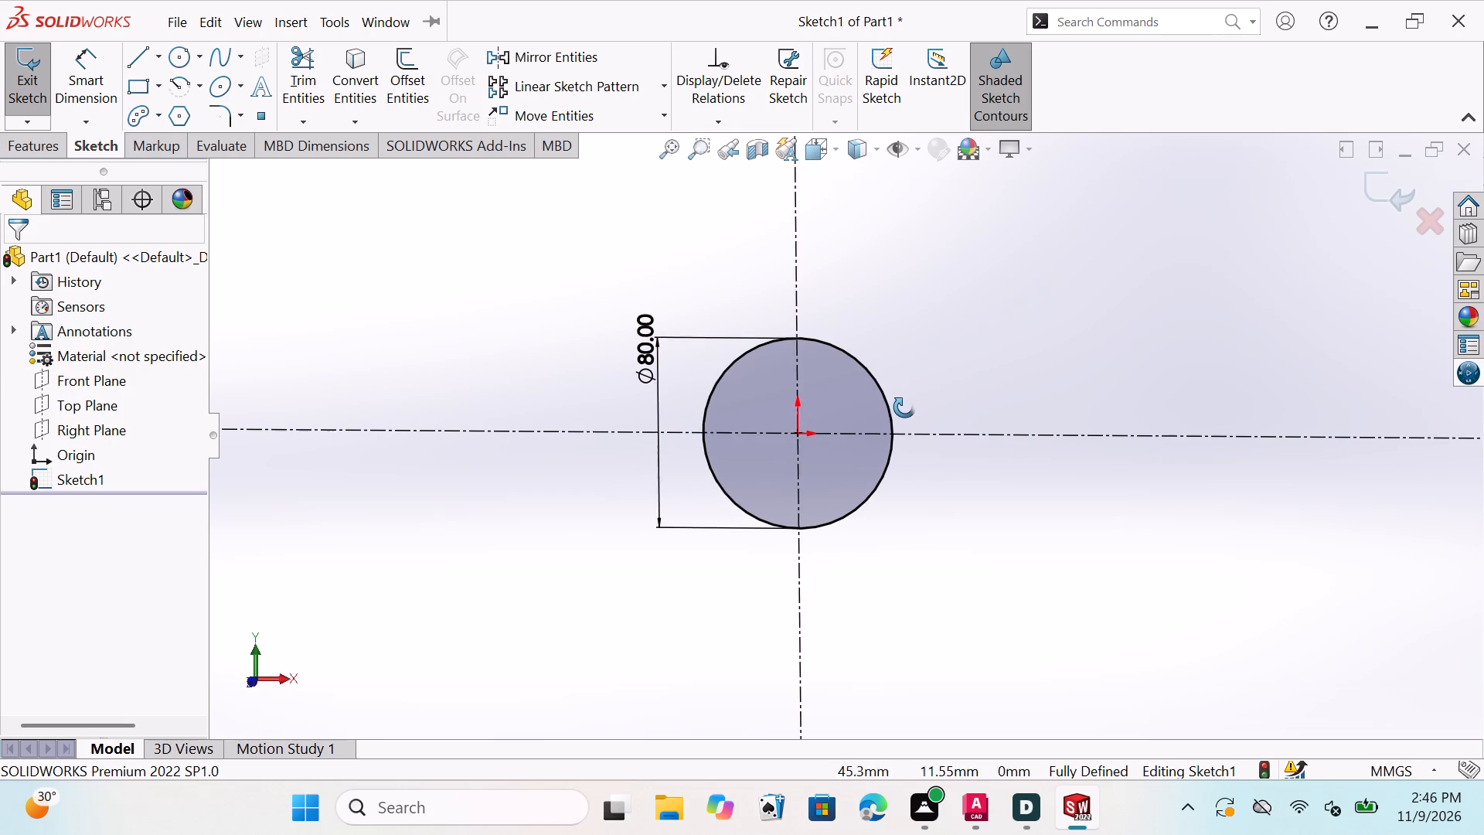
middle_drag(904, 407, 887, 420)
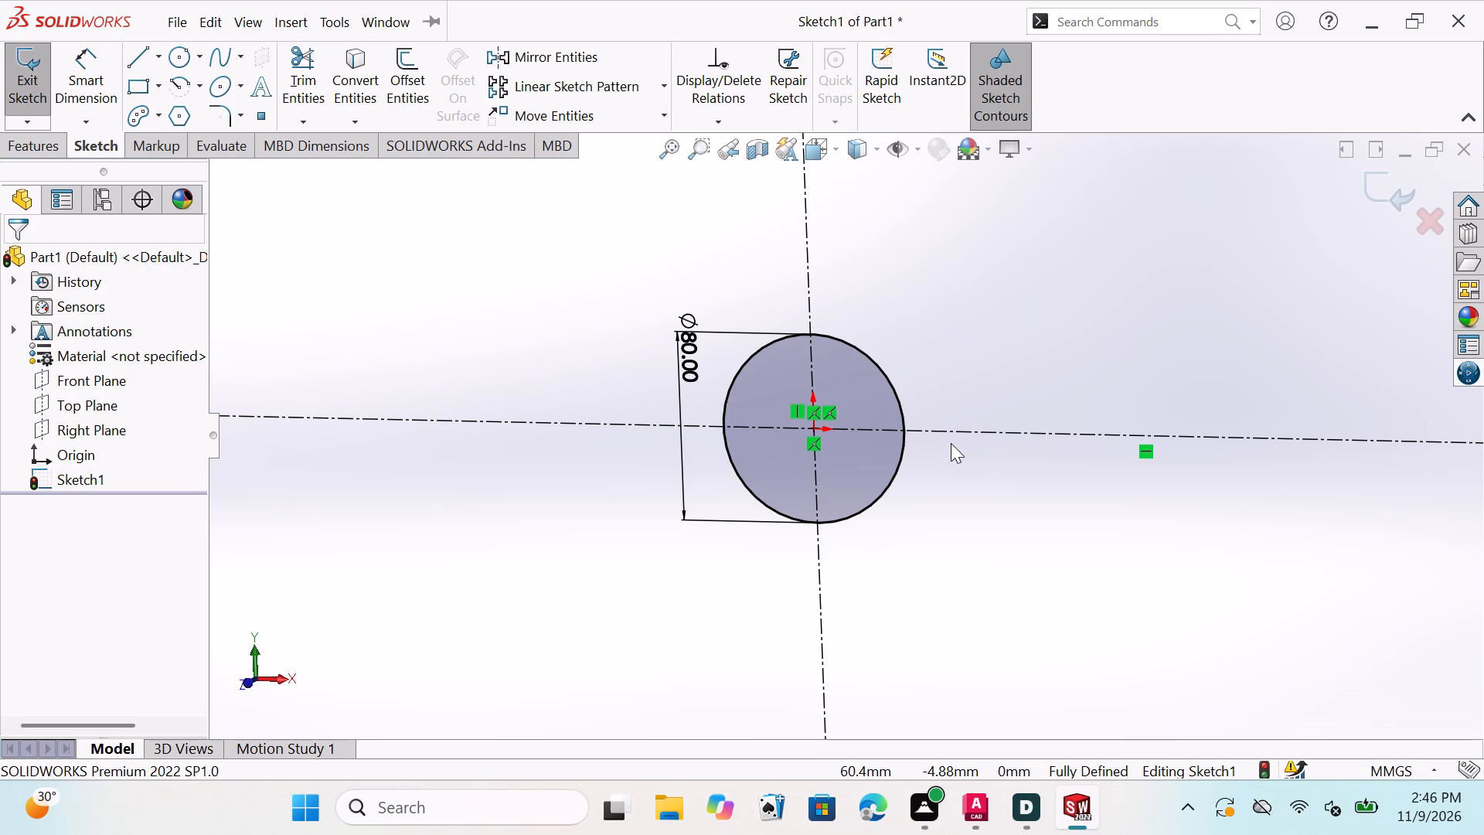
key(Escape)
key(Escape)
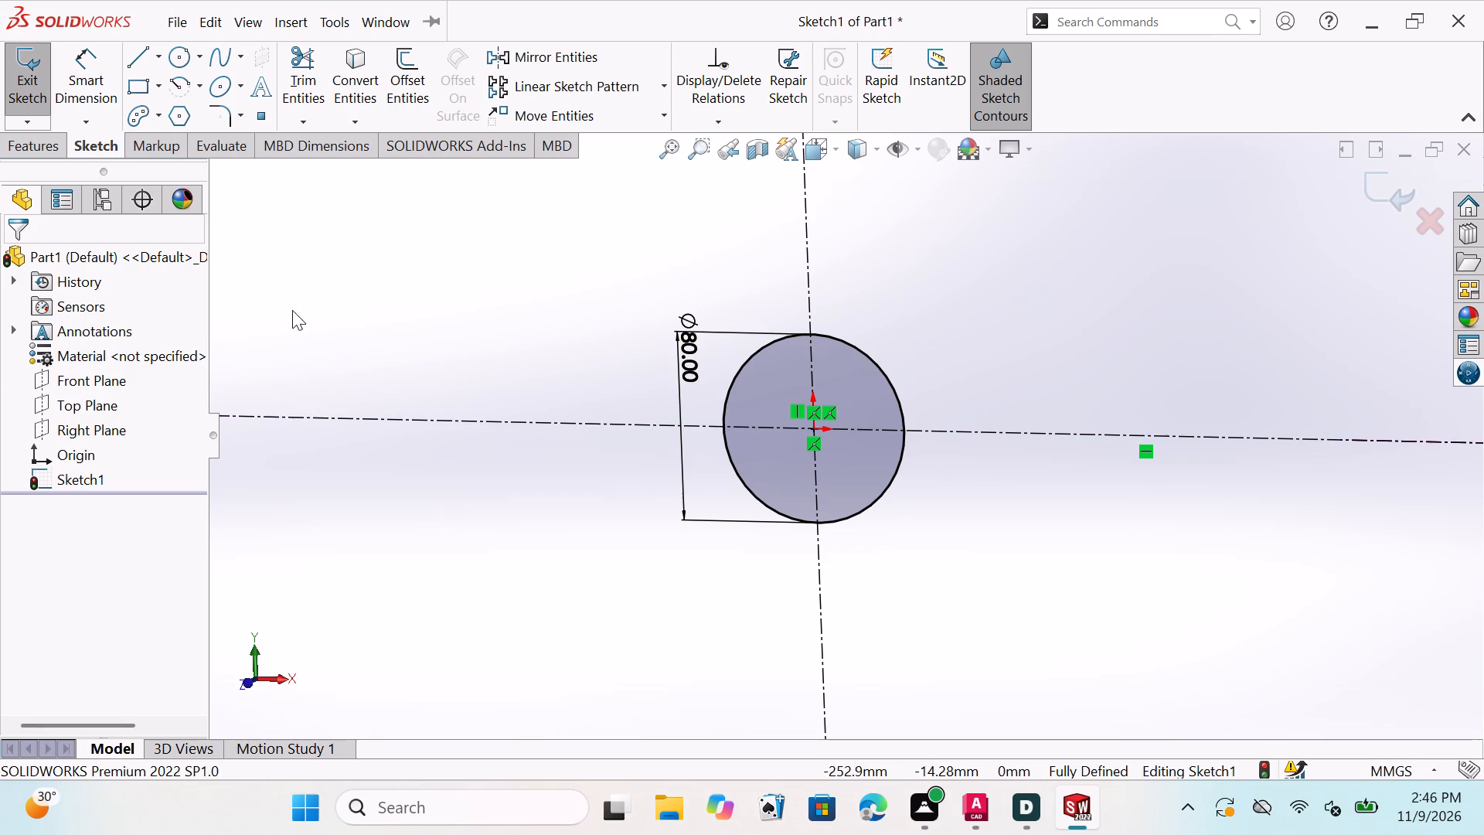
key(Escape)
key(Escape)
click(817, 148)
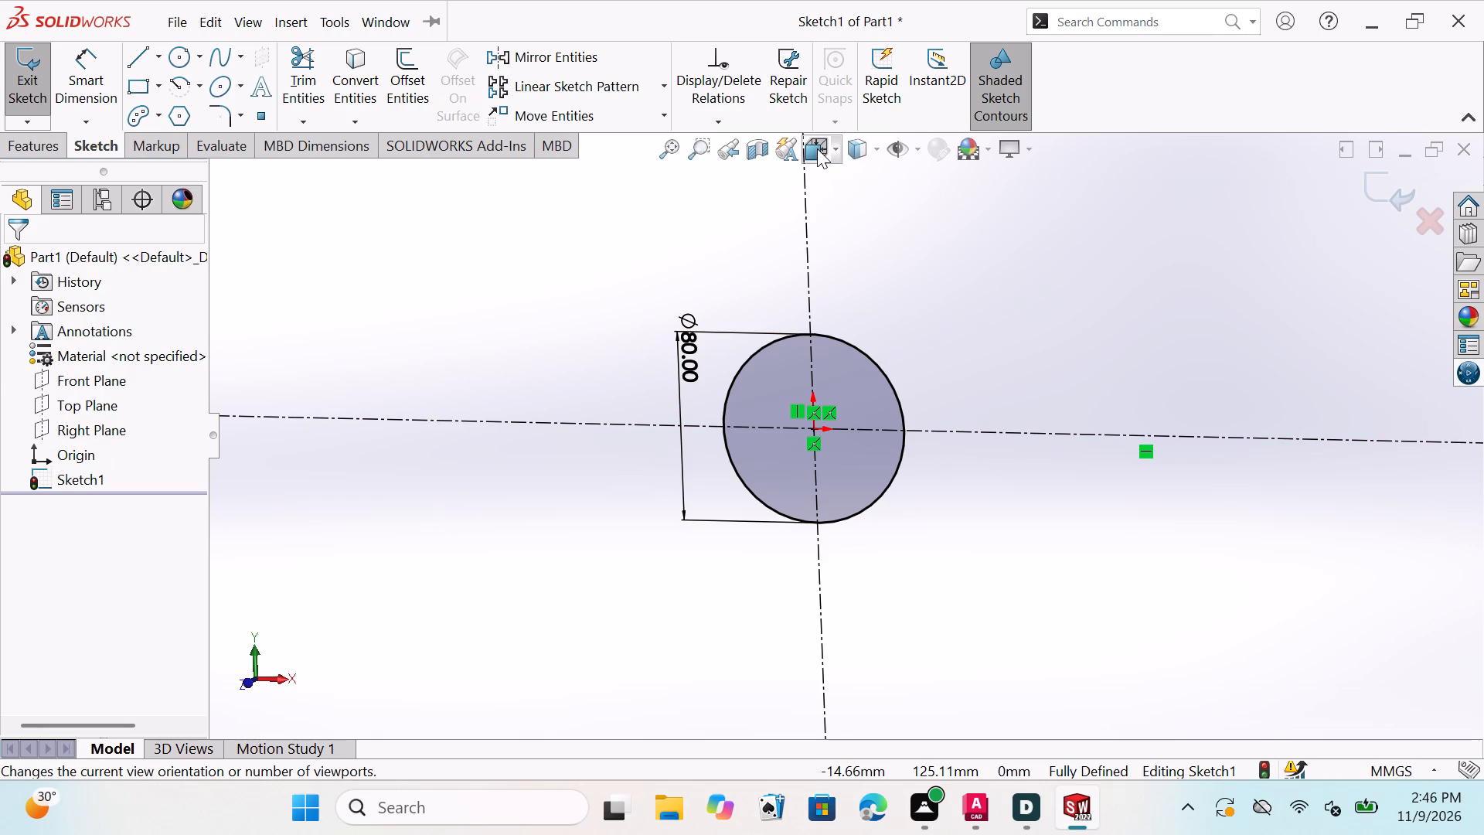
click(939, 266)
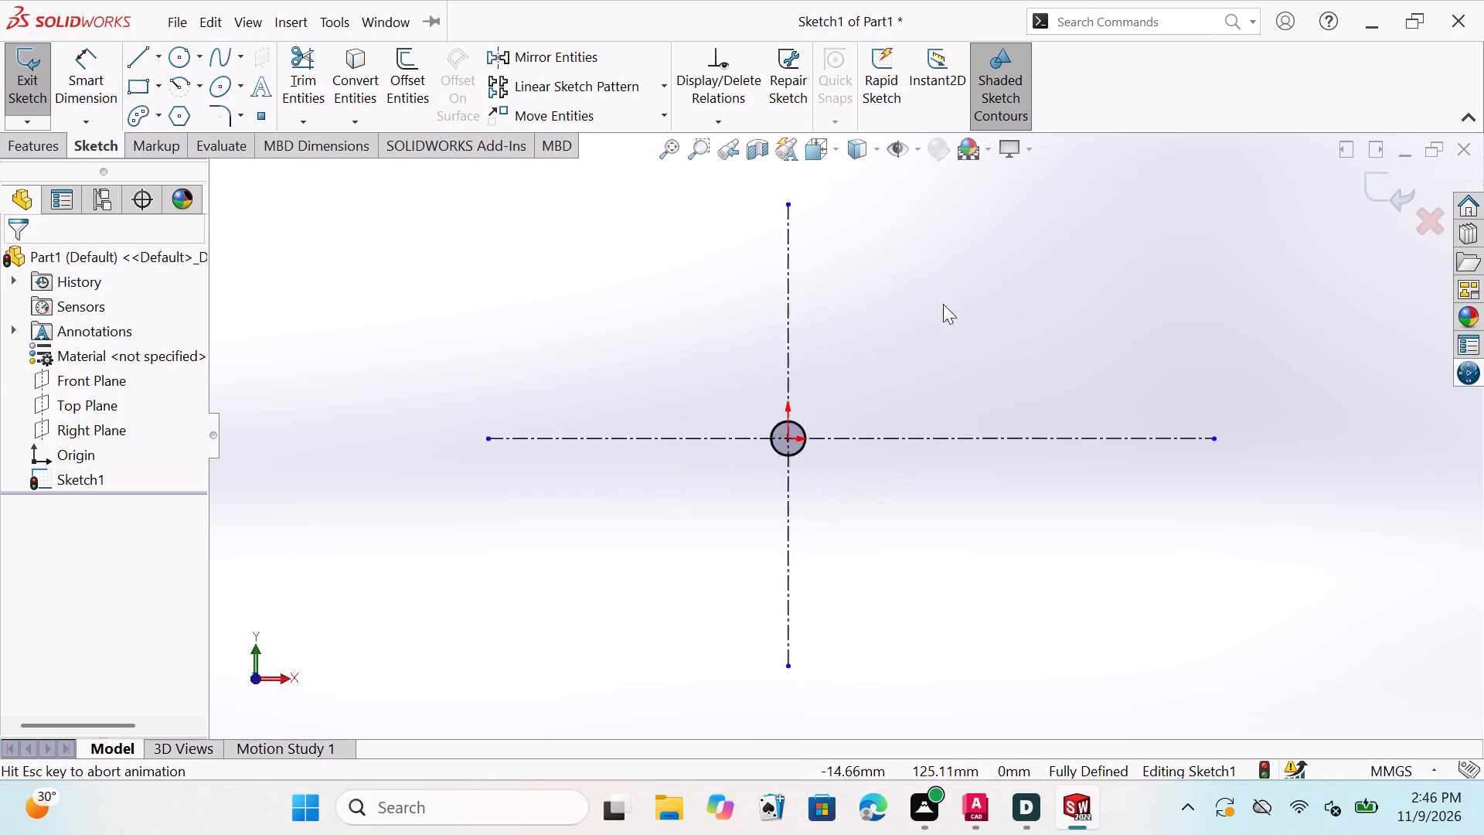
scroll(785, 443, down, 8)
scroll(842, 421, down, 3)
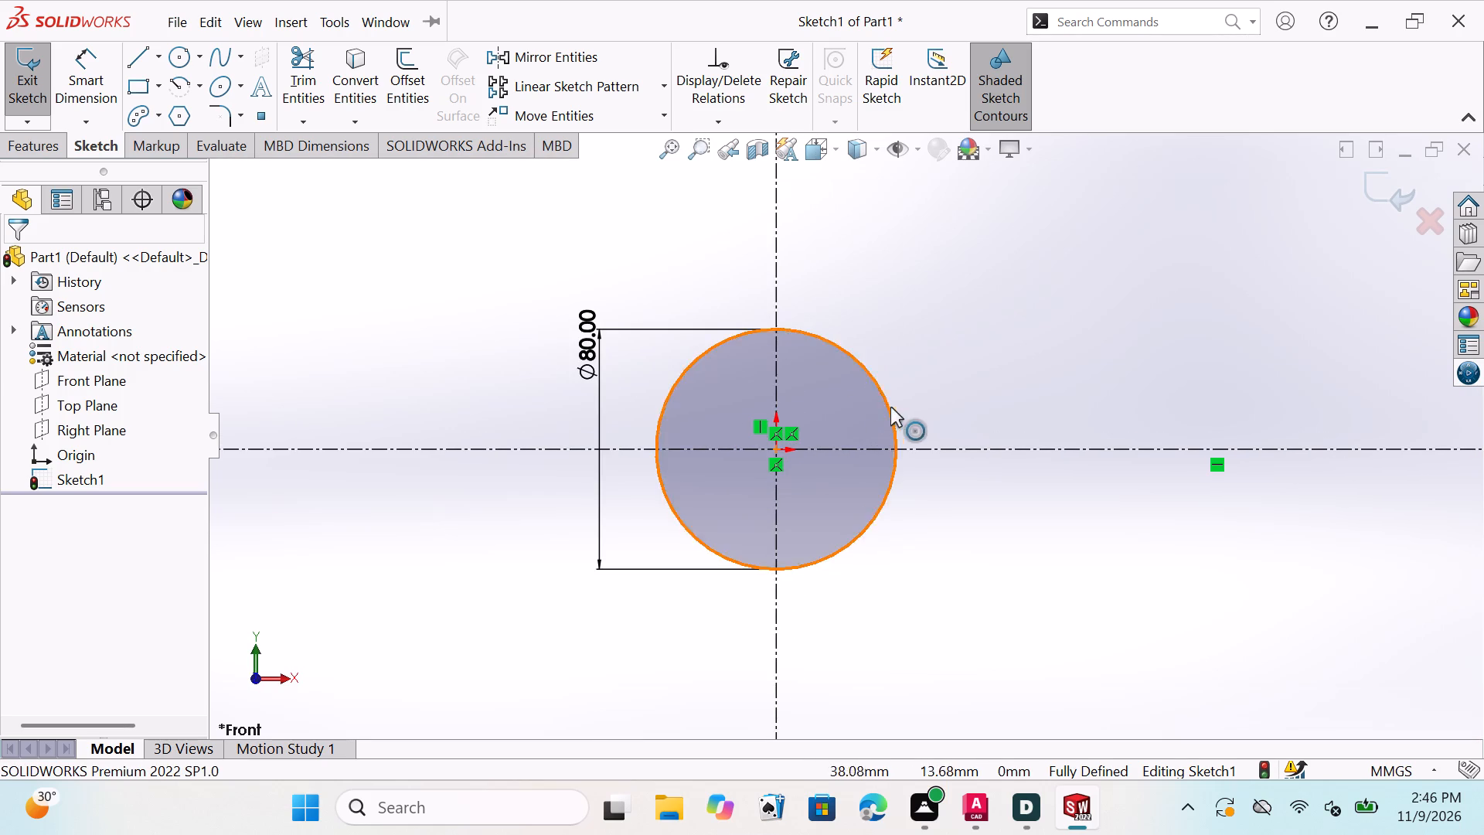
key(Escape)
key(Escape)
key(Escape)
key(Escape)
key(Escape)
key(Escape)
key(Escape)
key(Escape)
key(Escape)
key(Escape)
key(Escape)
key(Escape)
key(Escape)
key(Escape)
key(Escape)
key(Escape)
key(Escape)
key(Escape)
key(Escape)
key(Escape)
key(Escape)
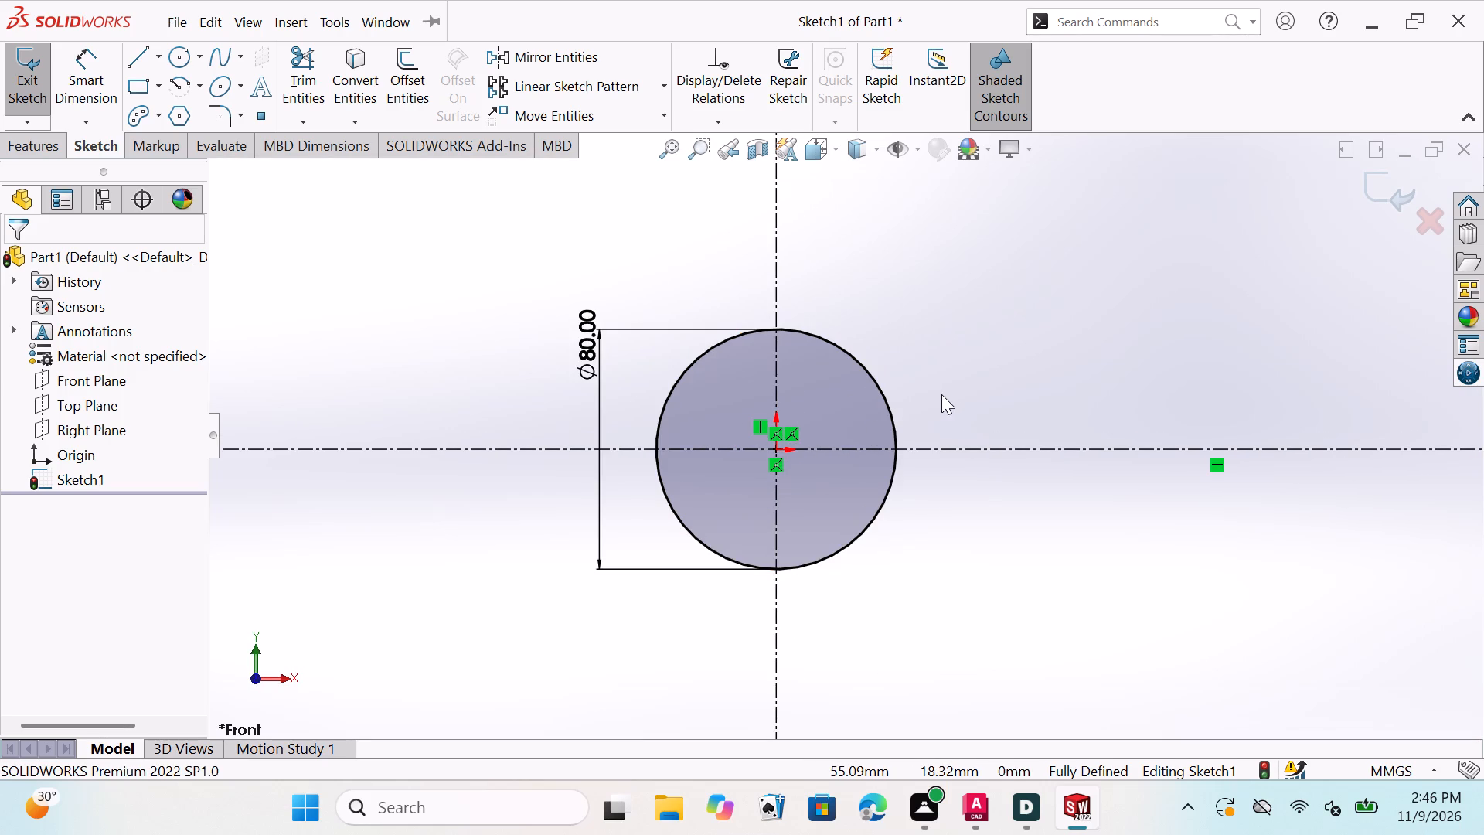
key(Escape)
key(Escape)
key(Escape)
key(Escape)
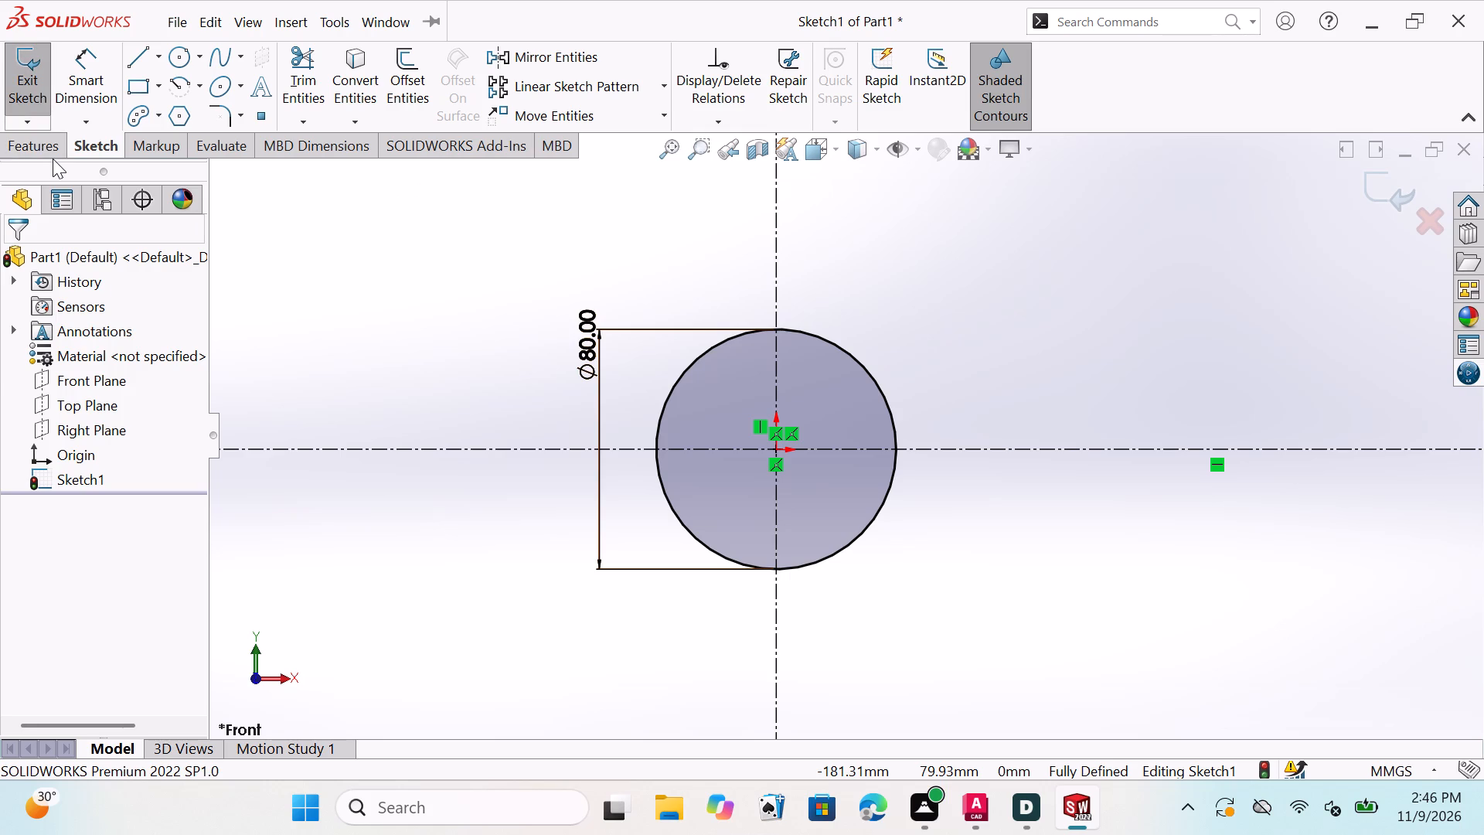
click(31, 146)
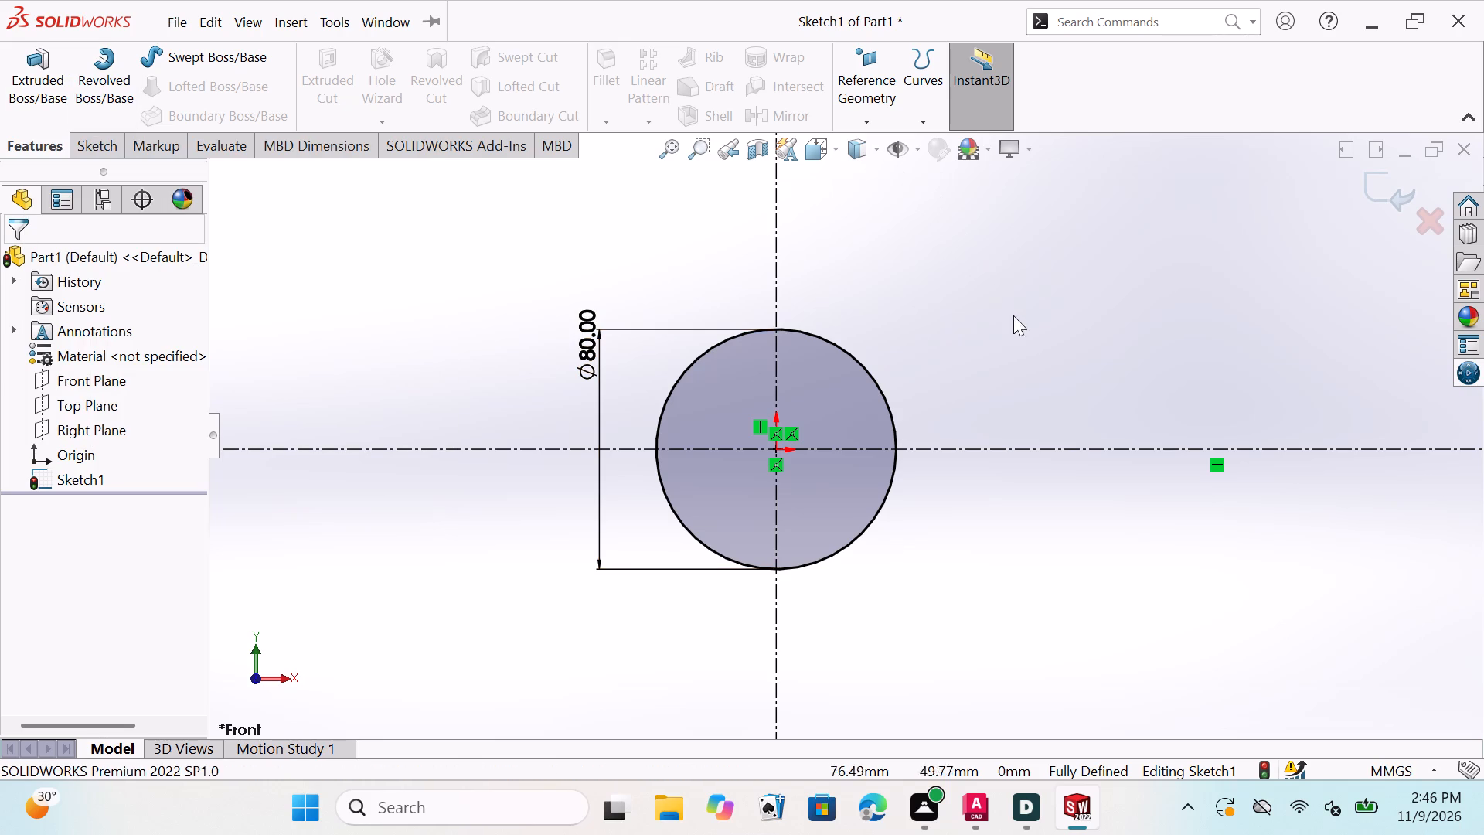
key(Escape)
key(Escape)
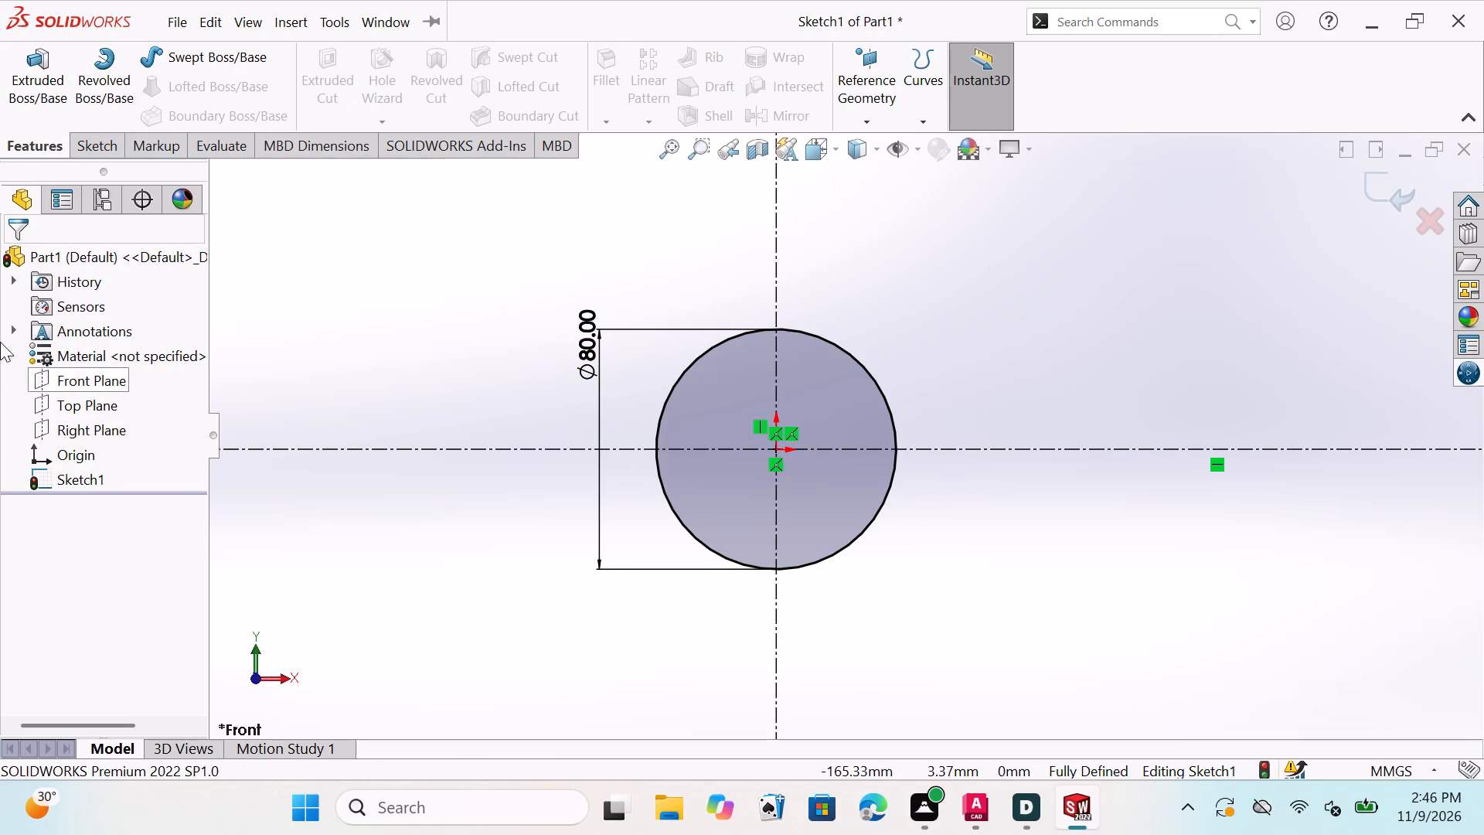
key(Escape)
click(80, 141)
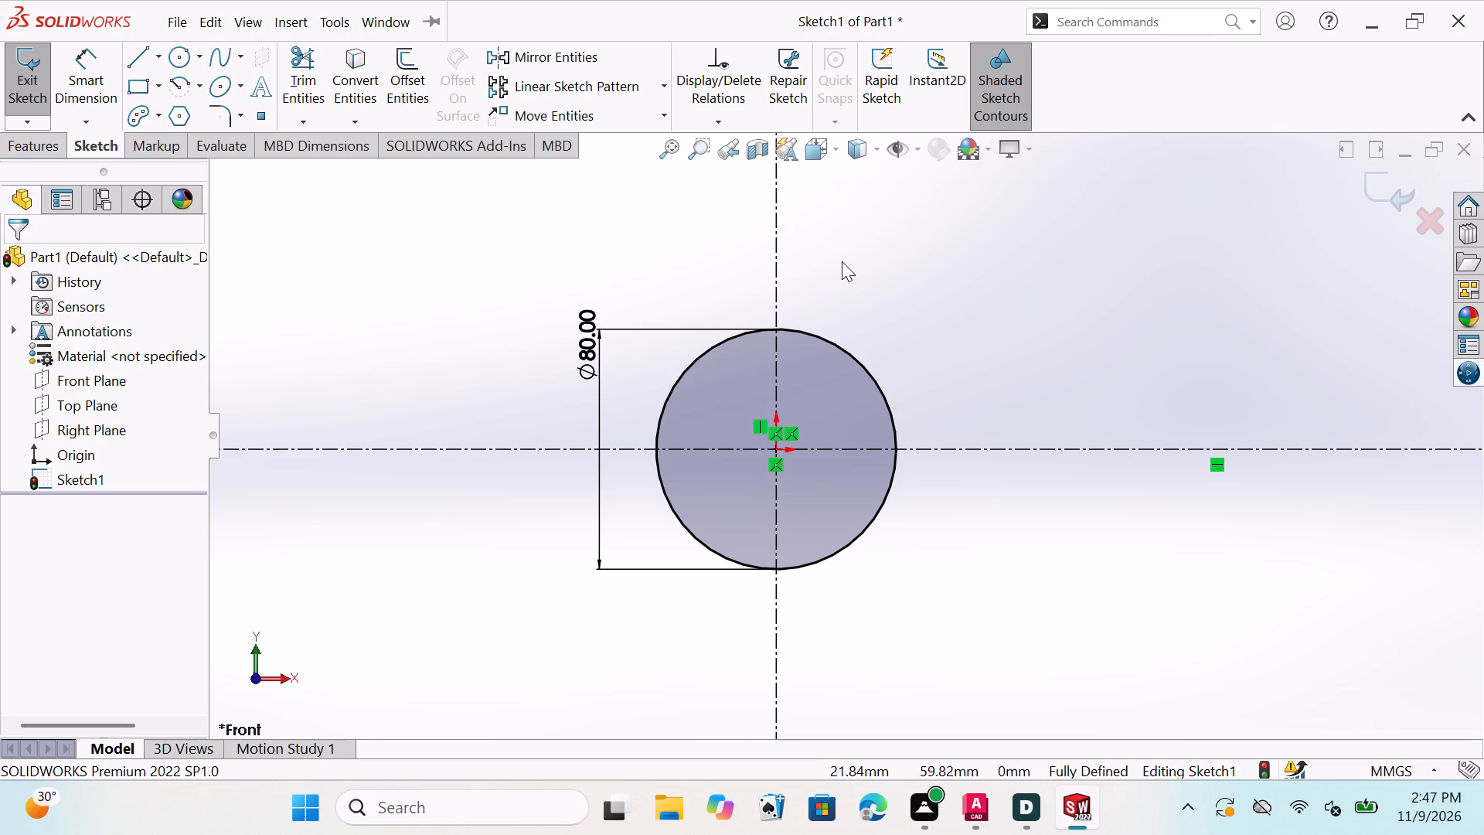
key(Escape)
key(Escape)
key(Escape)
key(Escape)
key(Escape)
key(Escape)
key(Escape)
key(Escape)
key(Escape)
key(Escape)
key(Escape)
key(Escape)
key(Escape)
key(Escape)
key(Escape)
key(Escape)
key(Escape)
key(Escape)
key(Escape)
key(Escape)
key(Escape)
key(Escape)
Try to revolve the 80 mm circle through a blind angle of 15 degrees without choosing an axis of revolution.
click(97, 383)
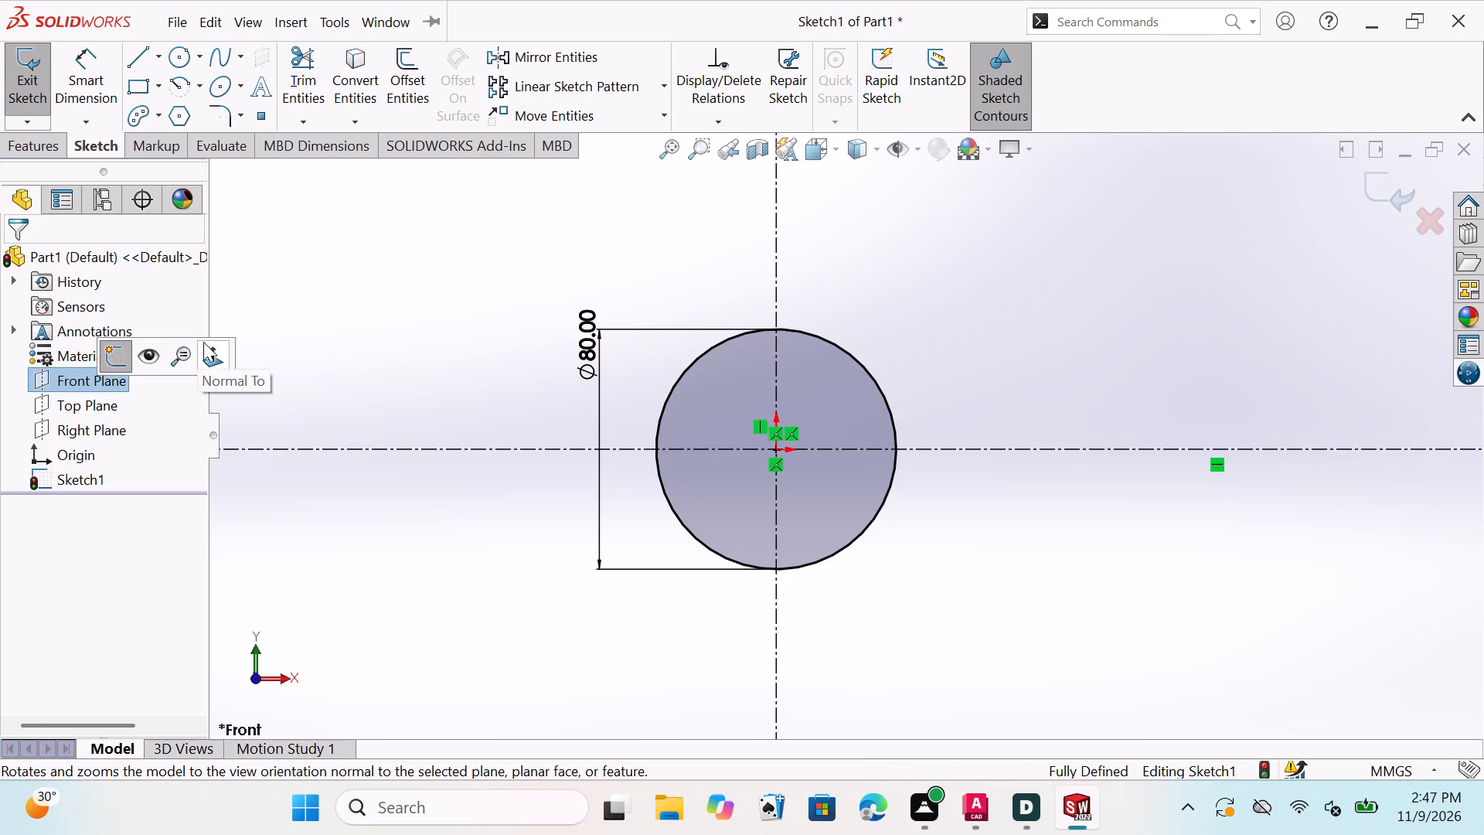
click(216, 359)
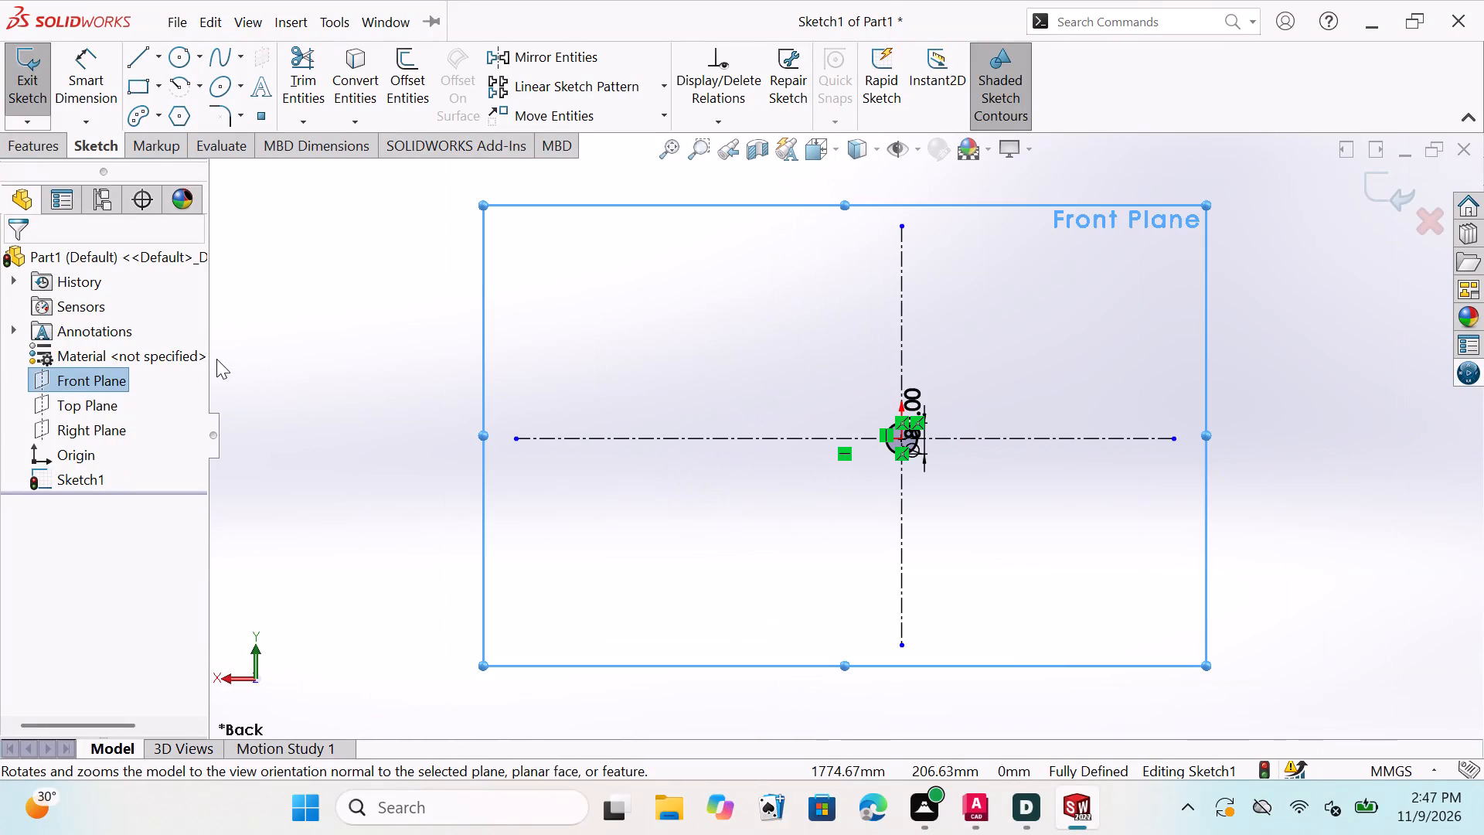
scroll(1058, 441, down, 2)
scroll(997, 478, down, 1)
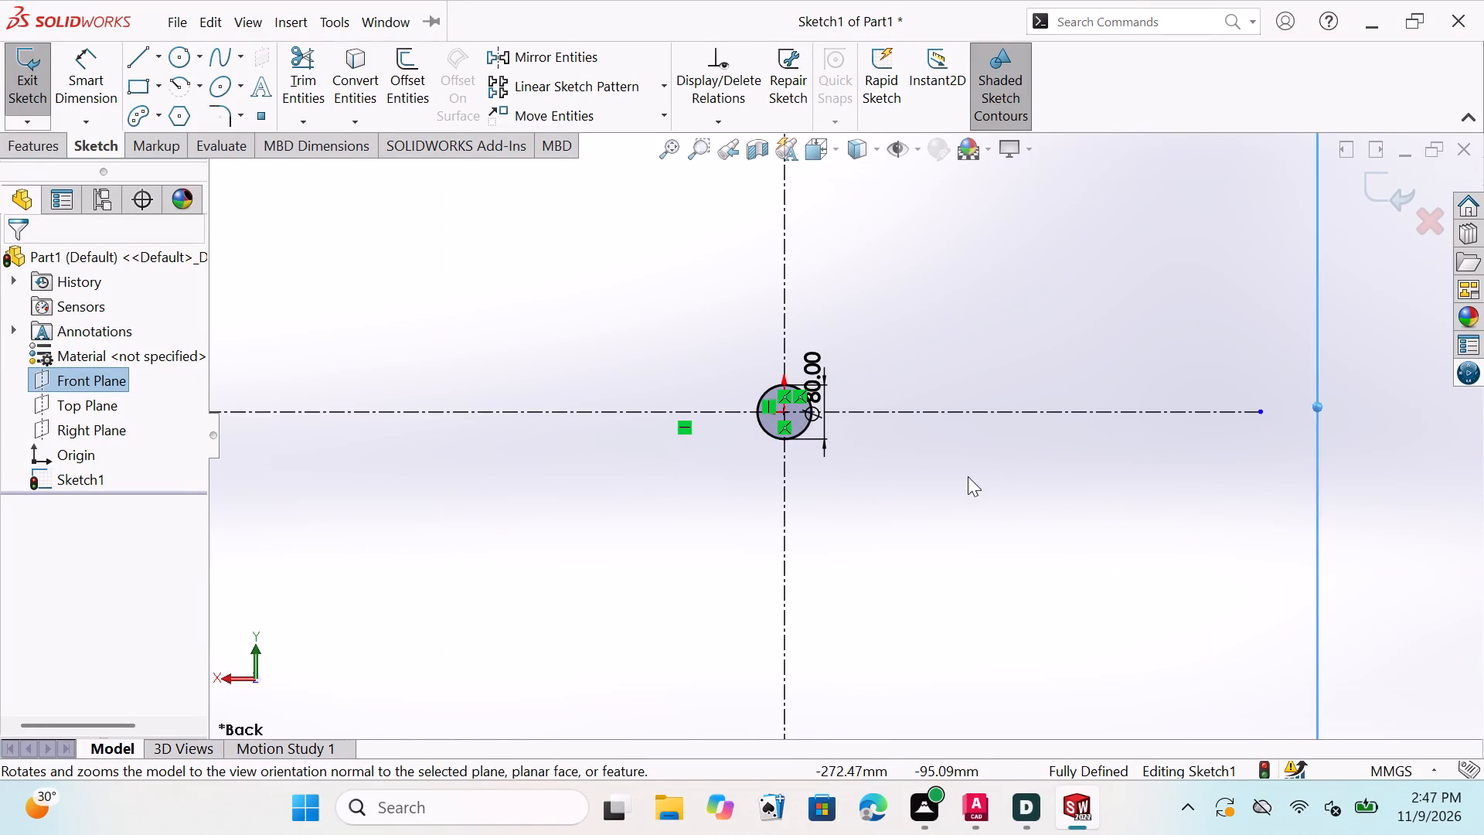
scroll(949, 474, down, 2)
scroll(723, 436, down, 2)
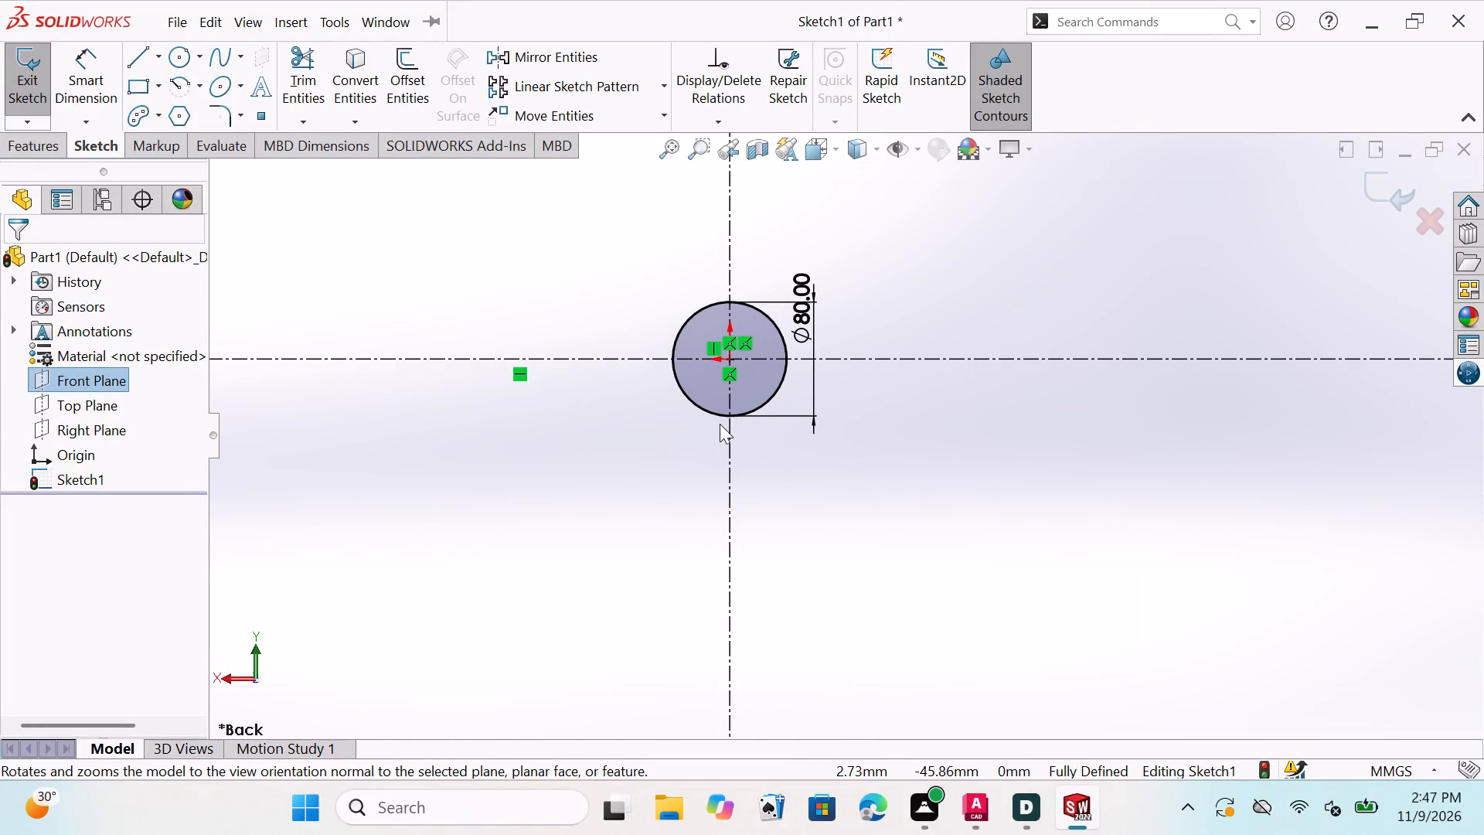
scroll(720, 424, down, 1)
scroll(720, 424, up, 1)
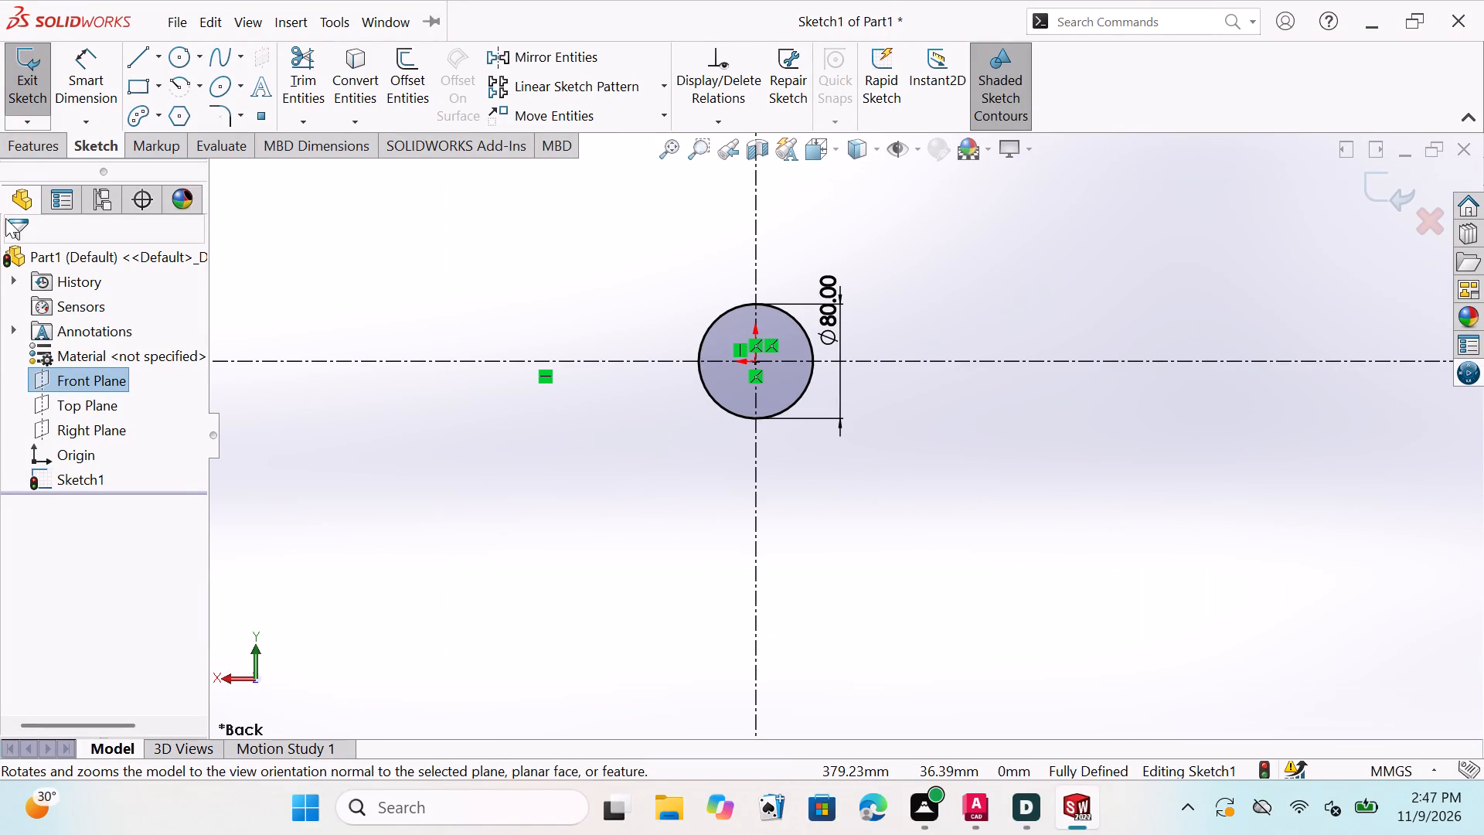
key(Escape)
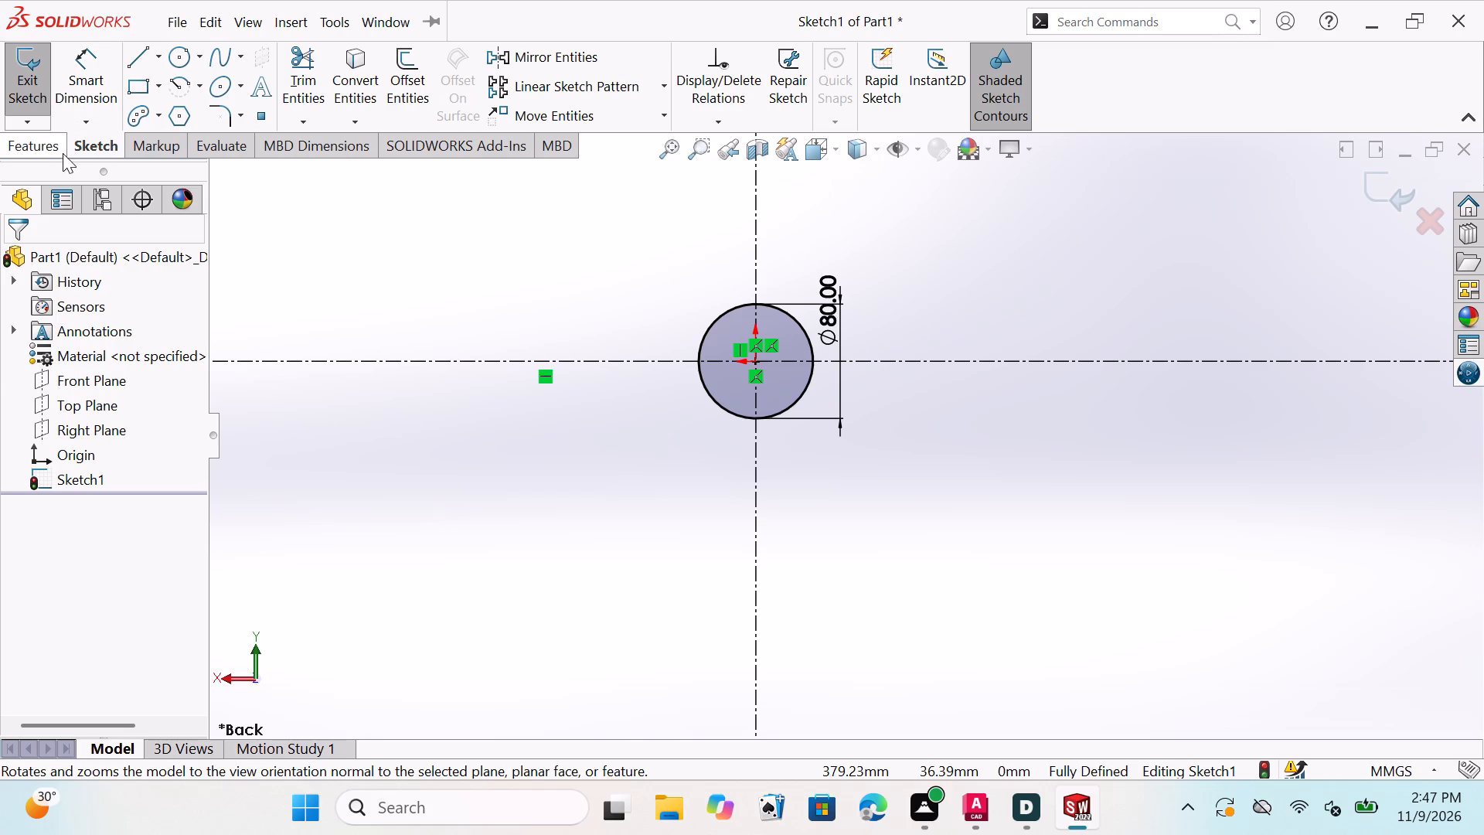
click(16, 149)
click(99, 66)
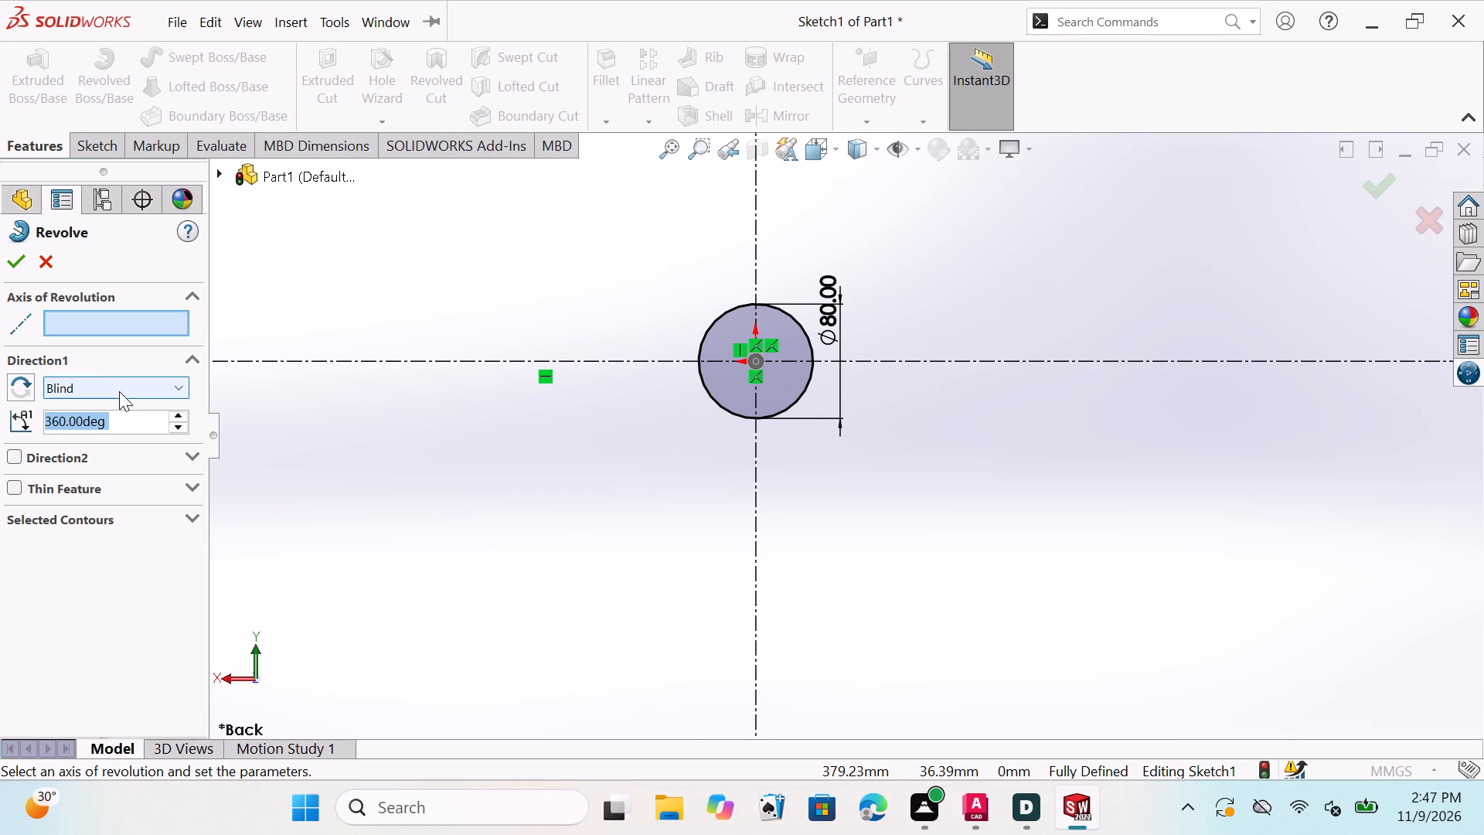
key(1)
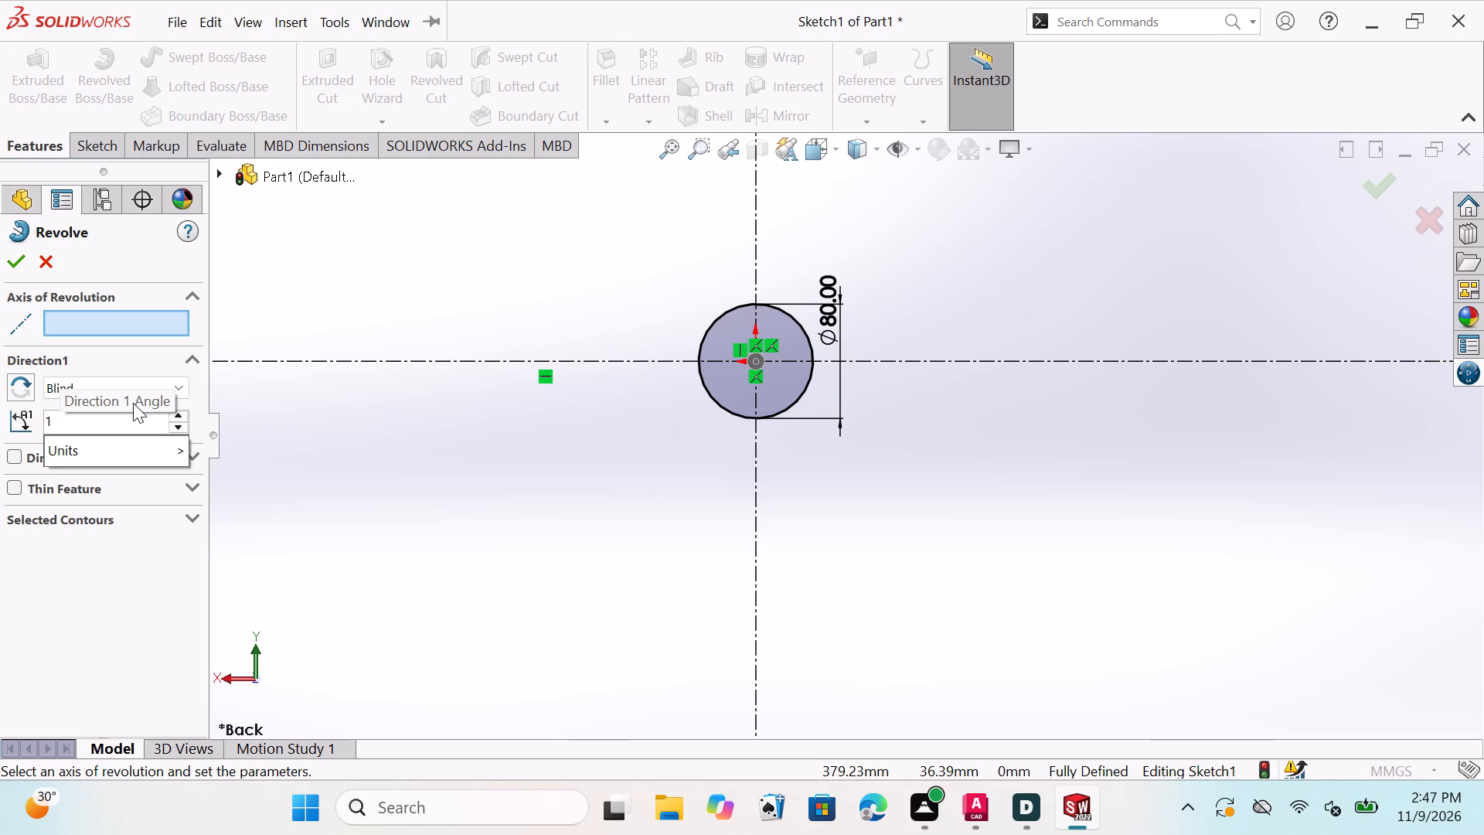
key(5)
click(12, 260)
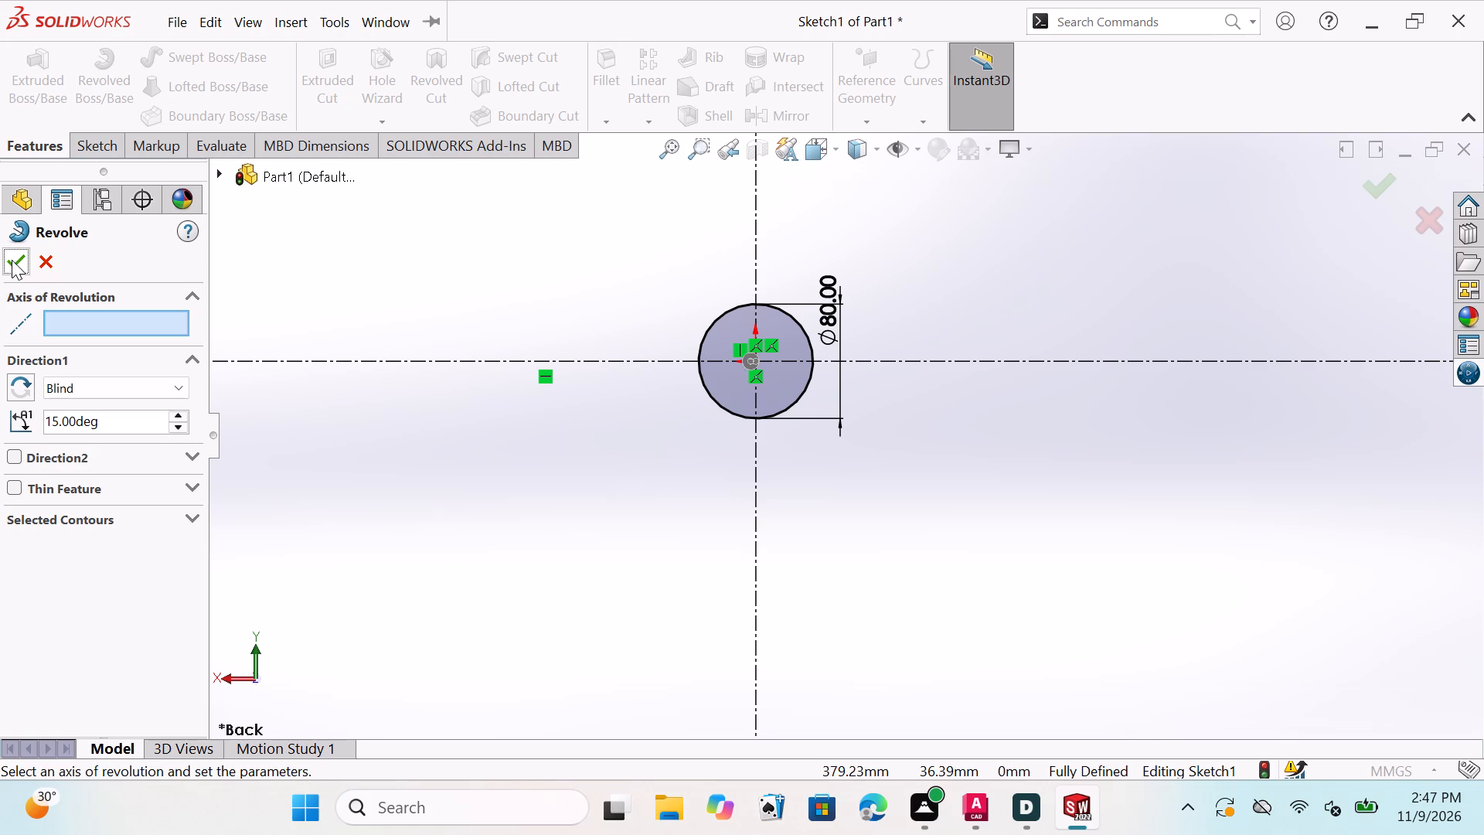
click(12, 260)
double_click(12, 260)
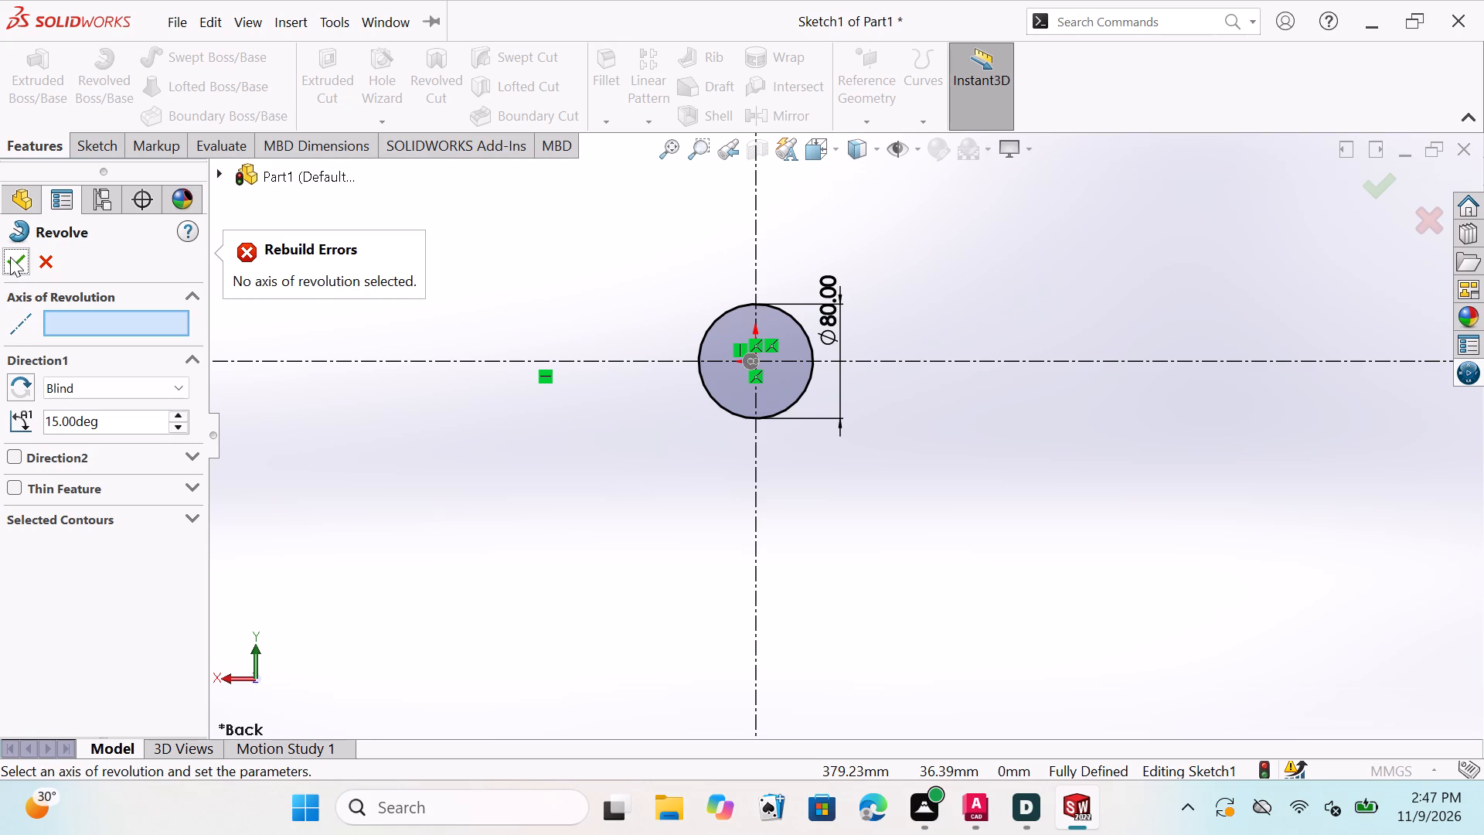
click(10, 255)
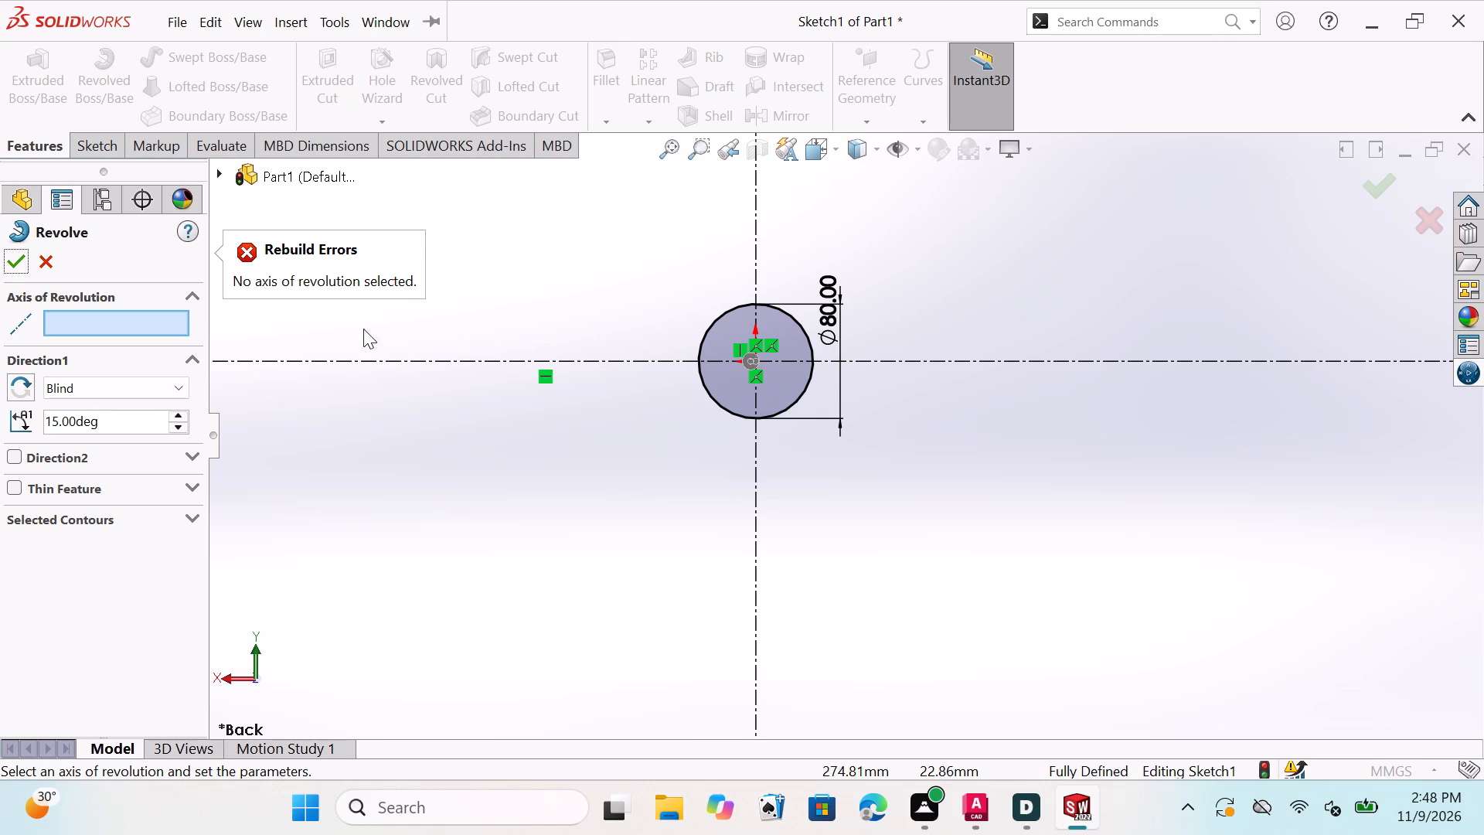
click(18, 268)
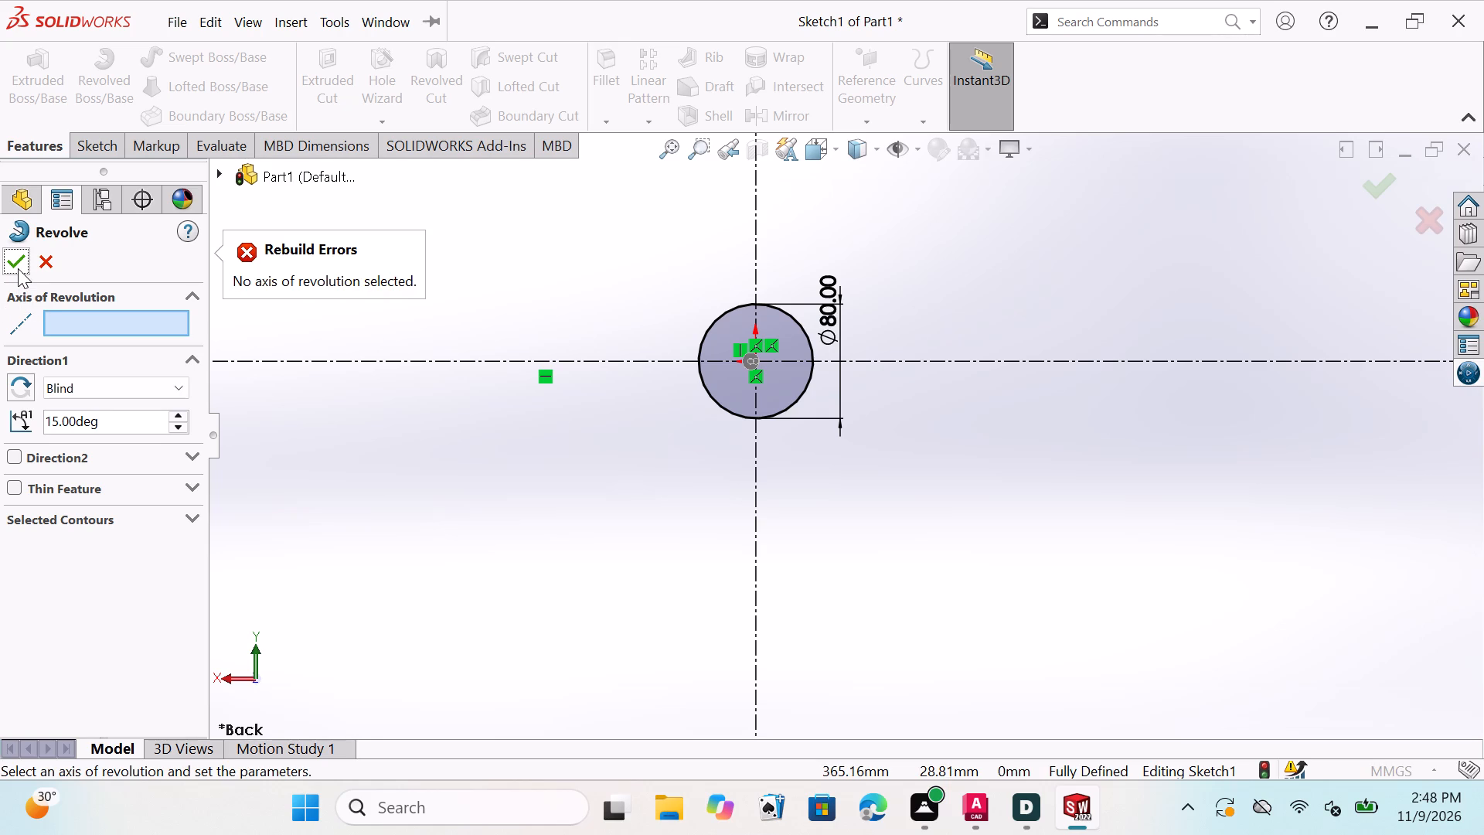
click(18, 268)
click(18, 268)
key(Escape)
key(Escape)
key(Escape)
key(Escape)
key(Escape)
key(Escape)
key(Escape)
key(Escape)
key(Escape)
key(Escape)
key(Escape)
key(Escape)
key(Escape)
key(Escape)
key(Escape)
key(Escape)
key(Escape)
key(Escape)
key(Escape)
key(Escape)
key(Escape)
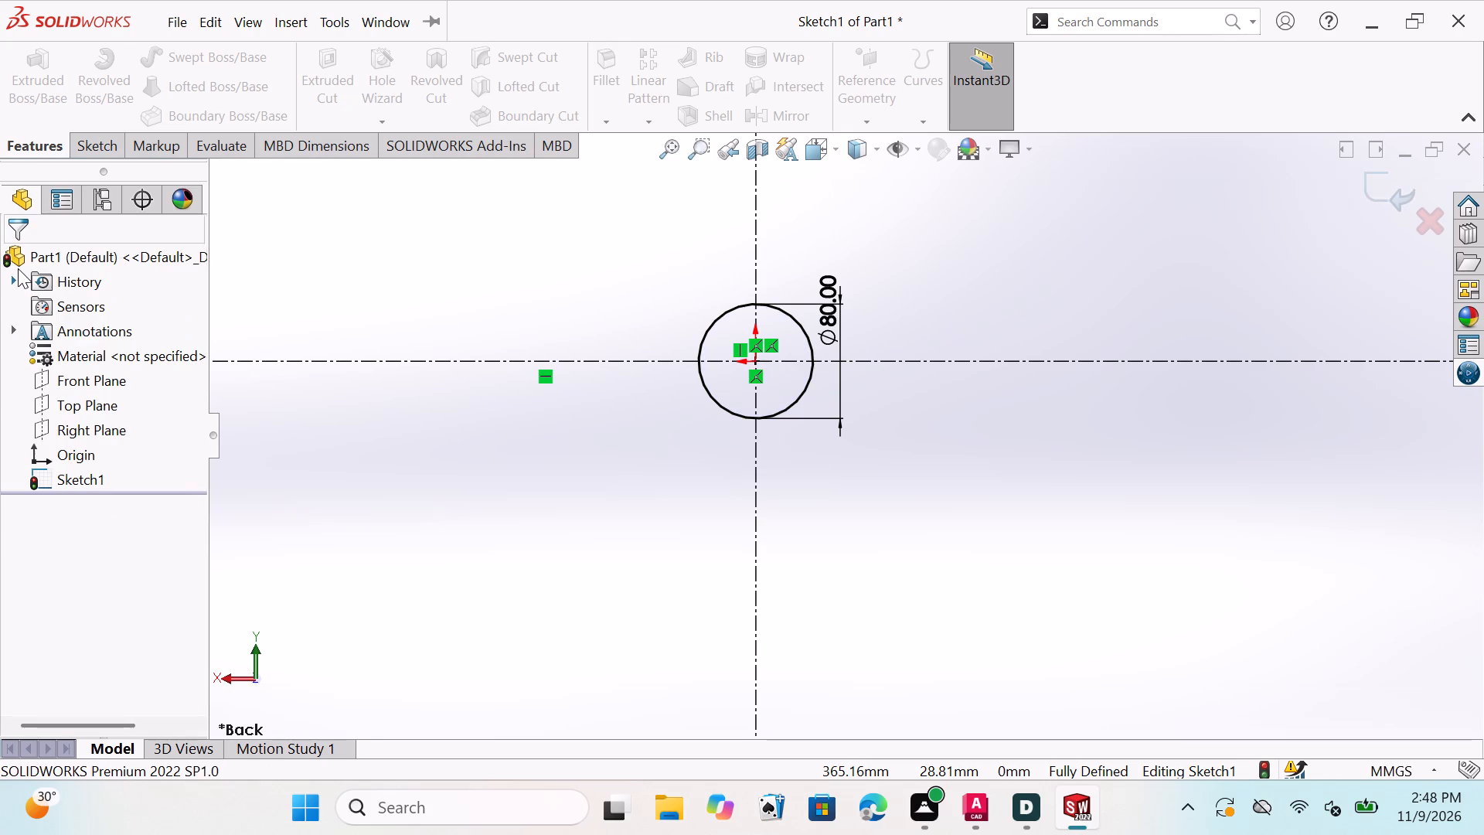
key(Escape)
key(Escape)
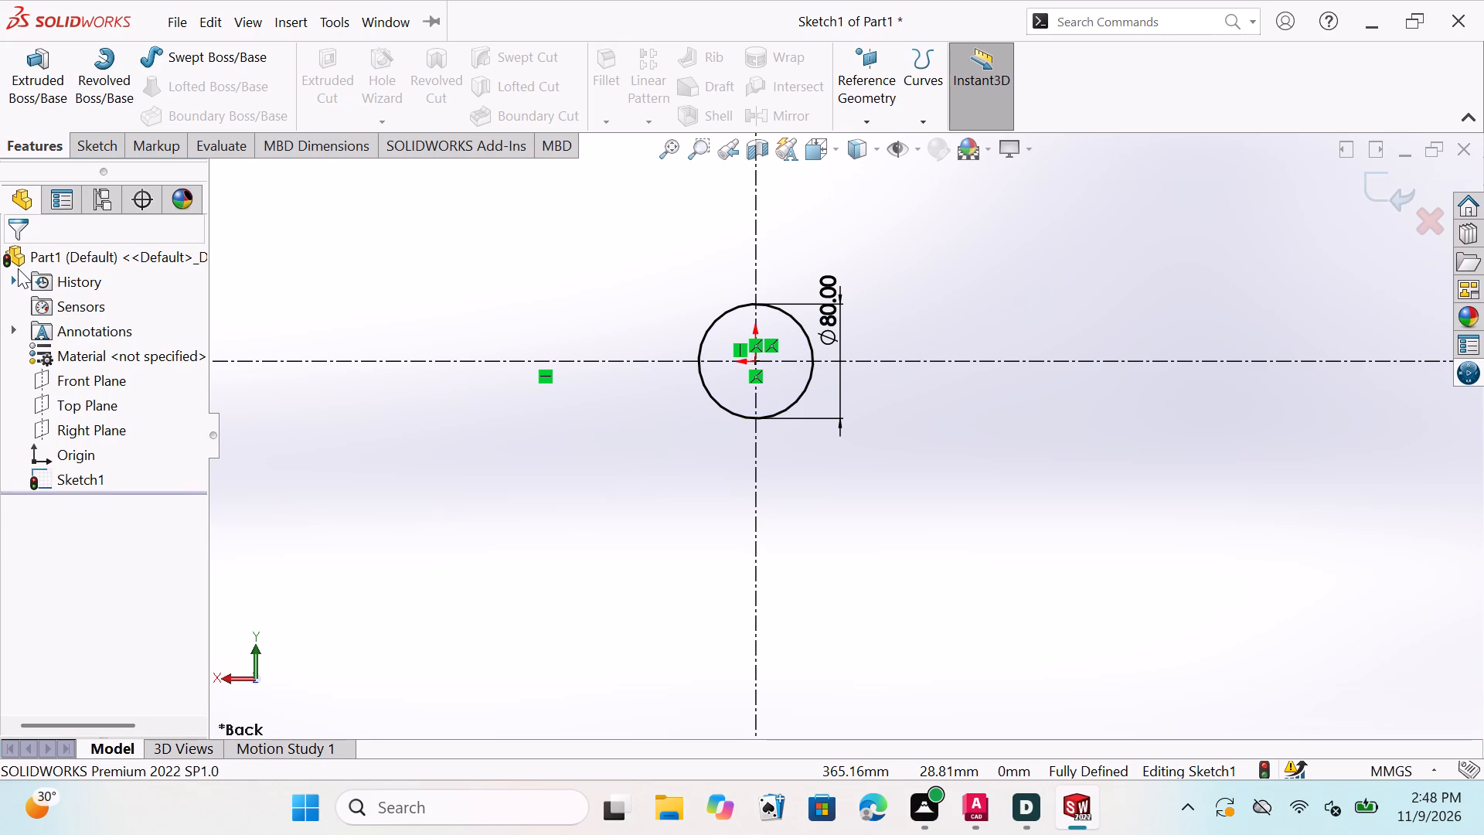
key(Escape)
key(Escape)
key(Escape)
Delete the circle centred on the origin from the base sketch, along with its 80 mm diameter dimension.
click(55, 145)
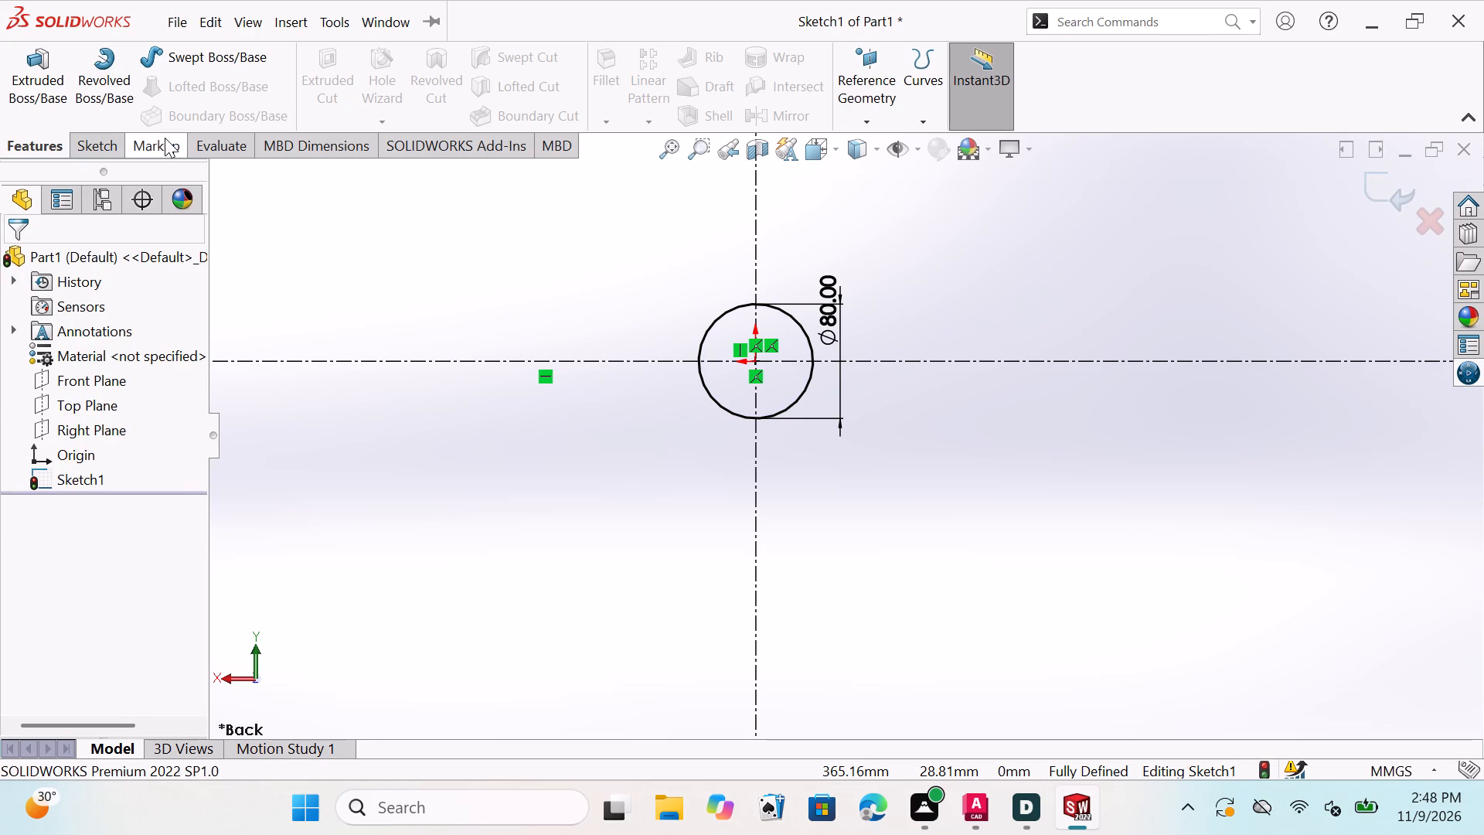
click(73, 141)
key(Escape)
key(Escape)
key(Escape)
key(Escape)
key(Escape)
key(Escape)
key(Escape)
key(Escape)
key(Escape)
key(Escape)
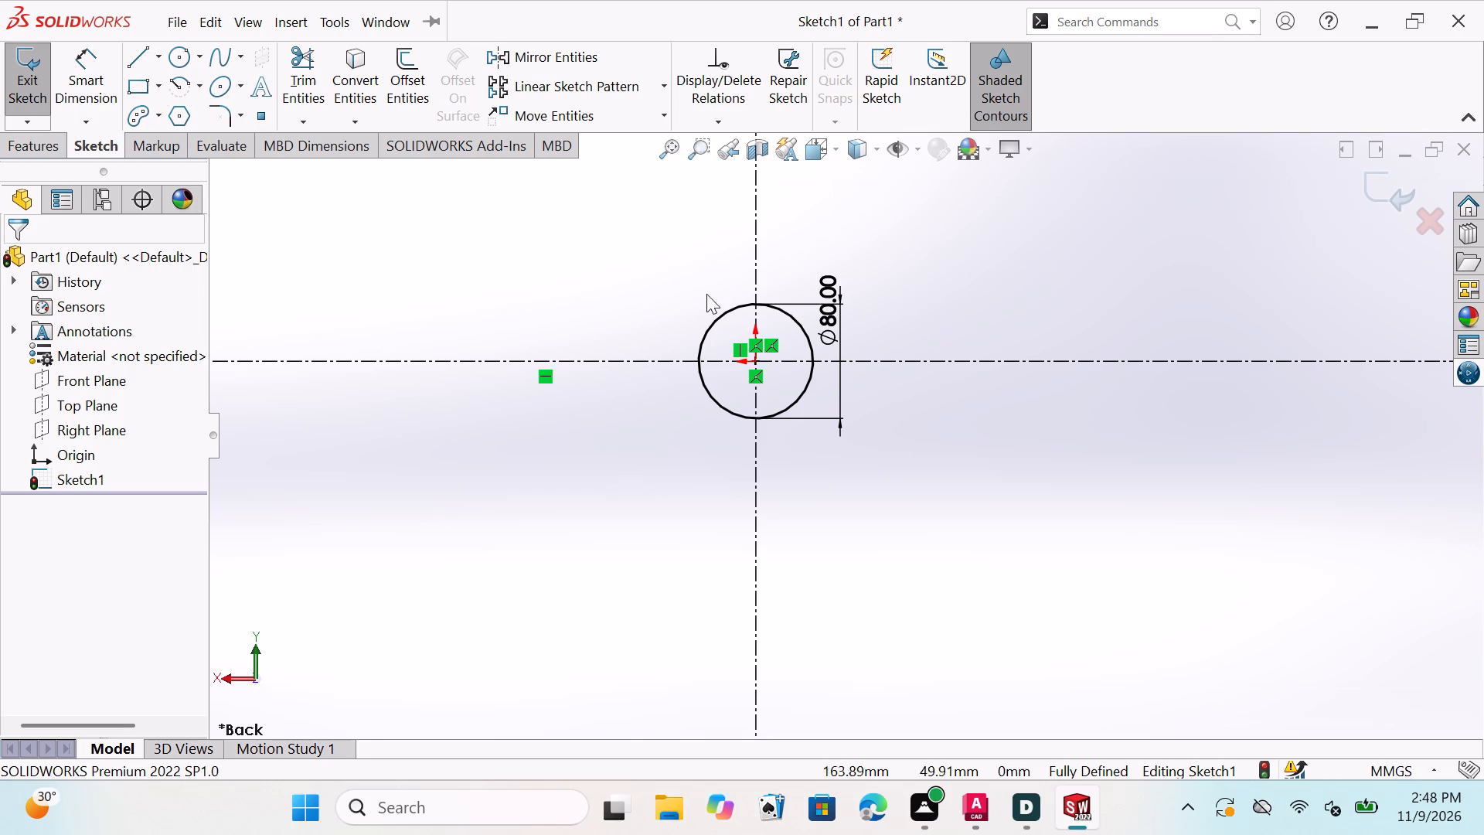
click(789, 315)
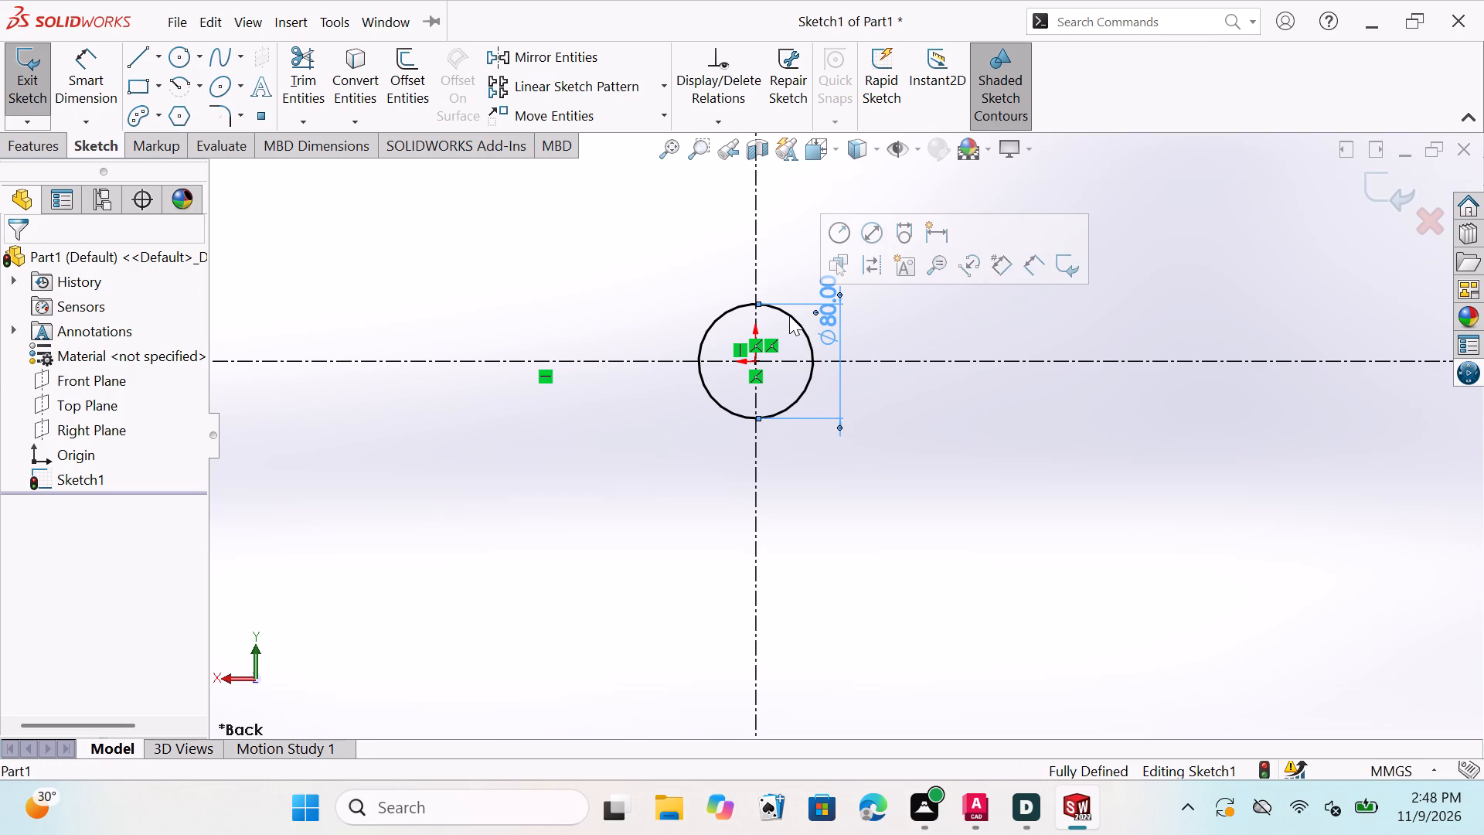
key(Delete)
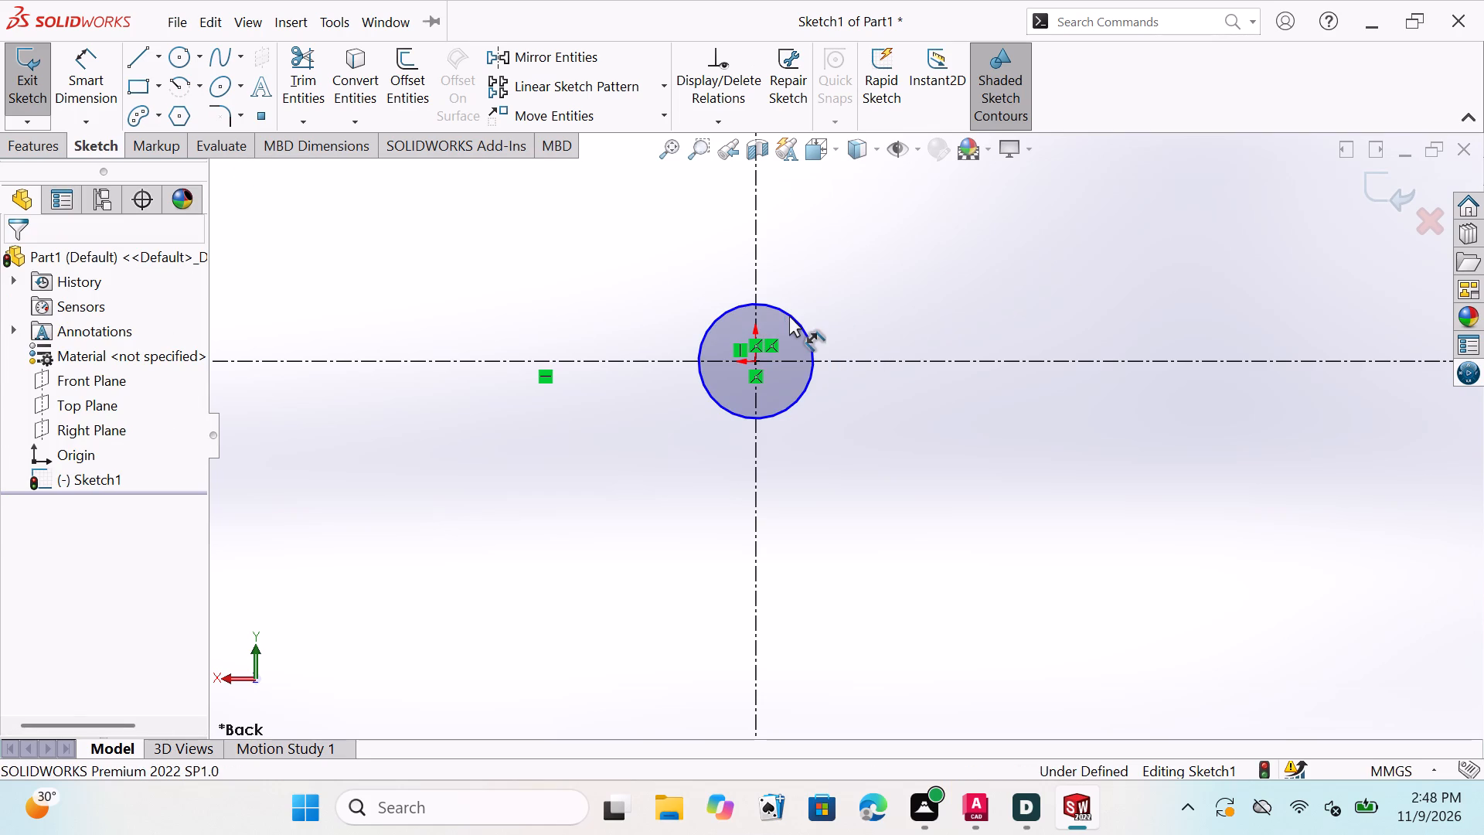
click(789, 315)
key(Delete)
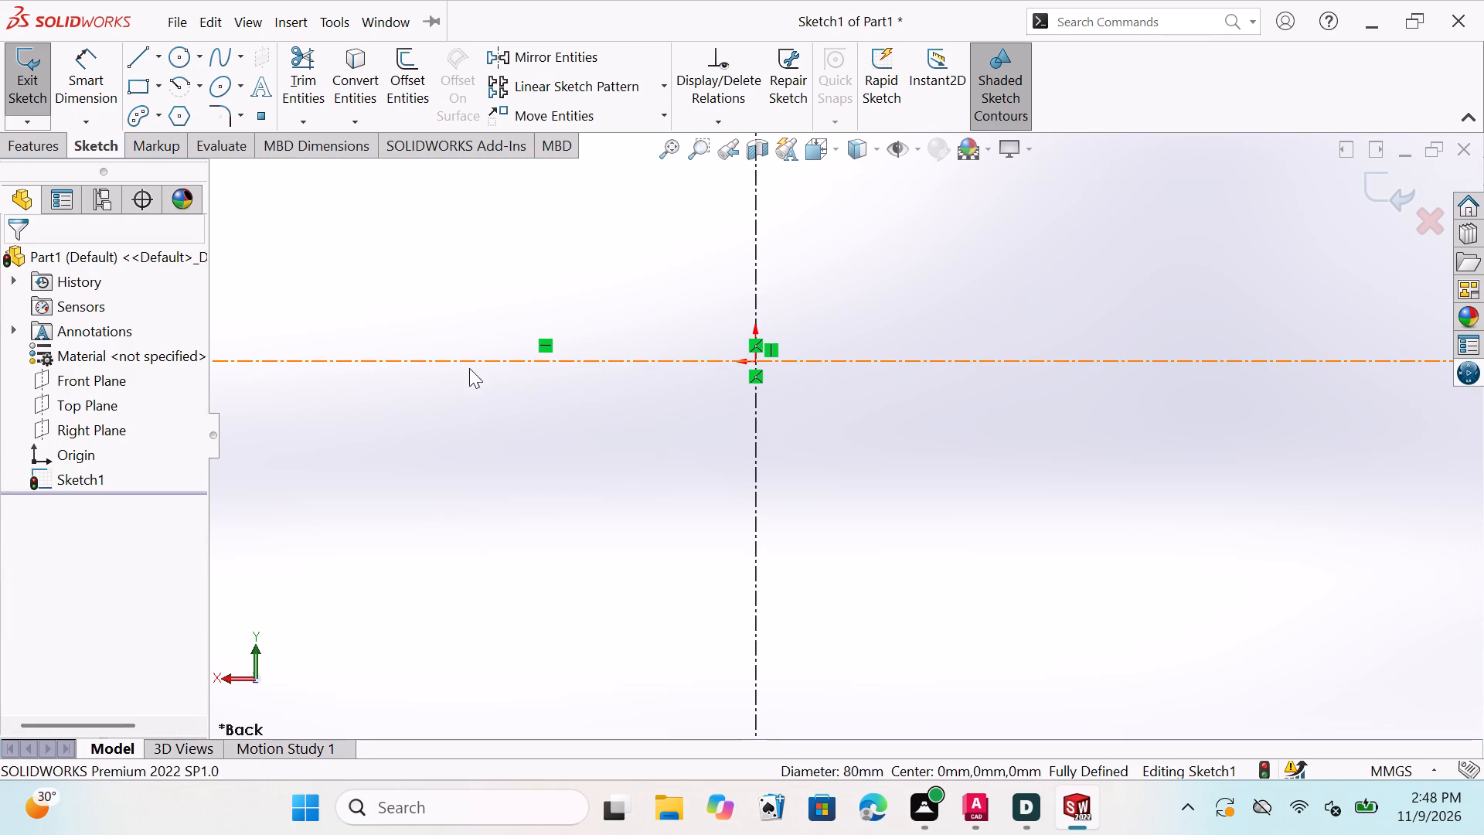
key(Escape)
key(Escape)
key(Escape)
key(Escape)
key(Escape)
key(Escape)
key(Escape)
key(Escape)
key(Escape)
key(Escape)
key(Escape)
key(Escape)
key(Escape)
key(Escape)
key(Escape)
key(Escape)
key(Escape)
key(Escape)
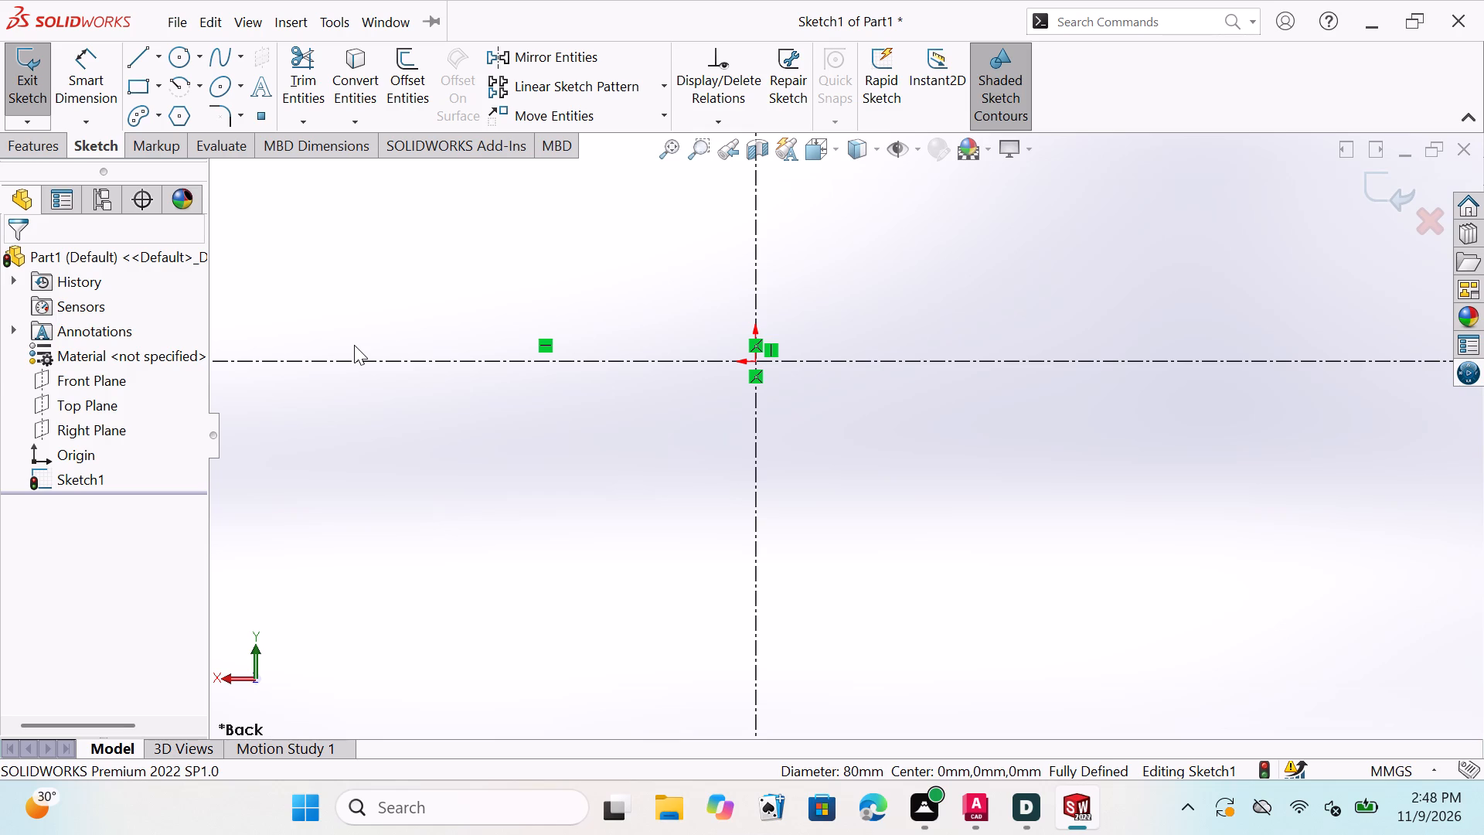
key(Escape)
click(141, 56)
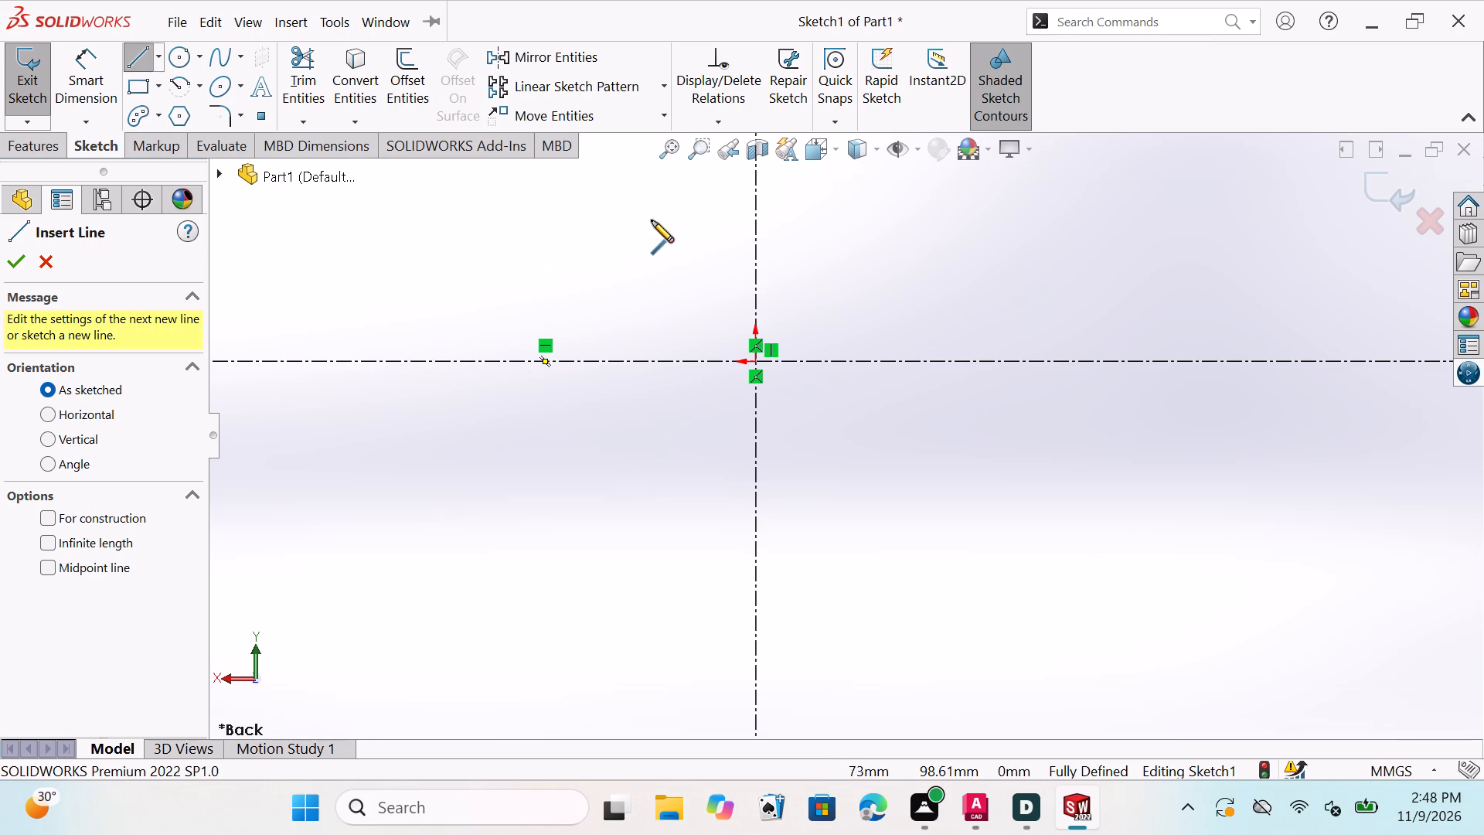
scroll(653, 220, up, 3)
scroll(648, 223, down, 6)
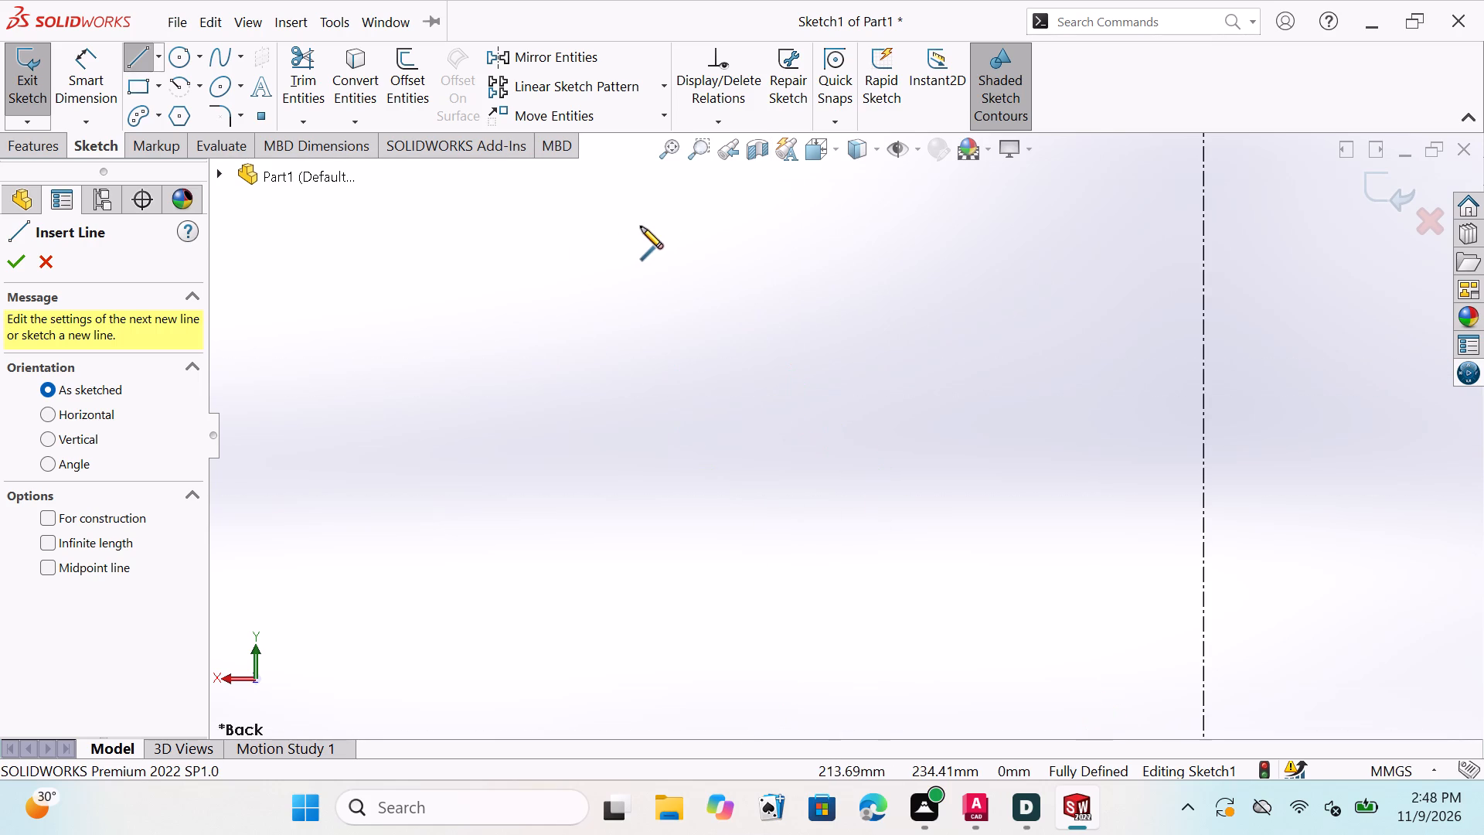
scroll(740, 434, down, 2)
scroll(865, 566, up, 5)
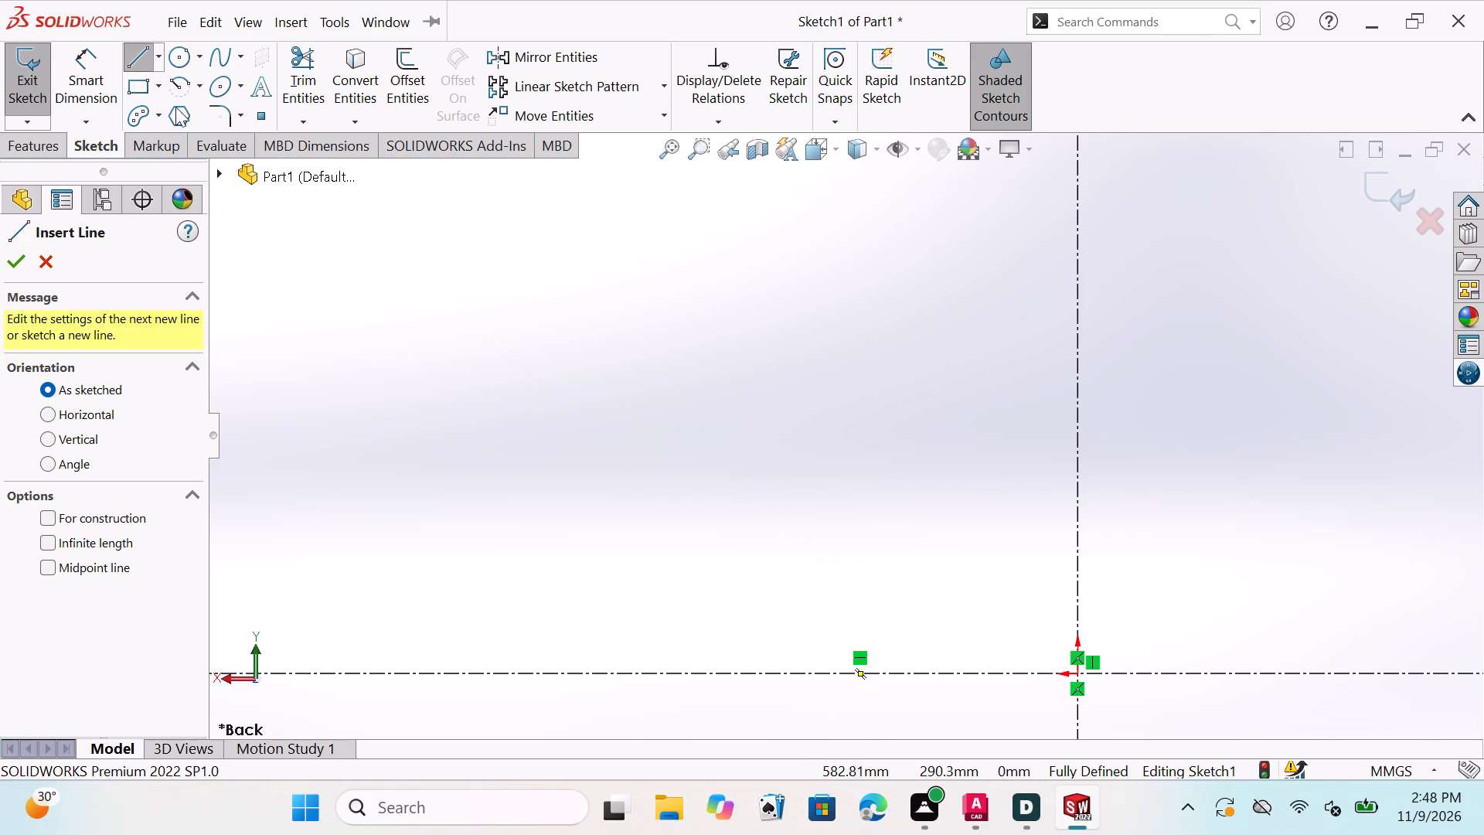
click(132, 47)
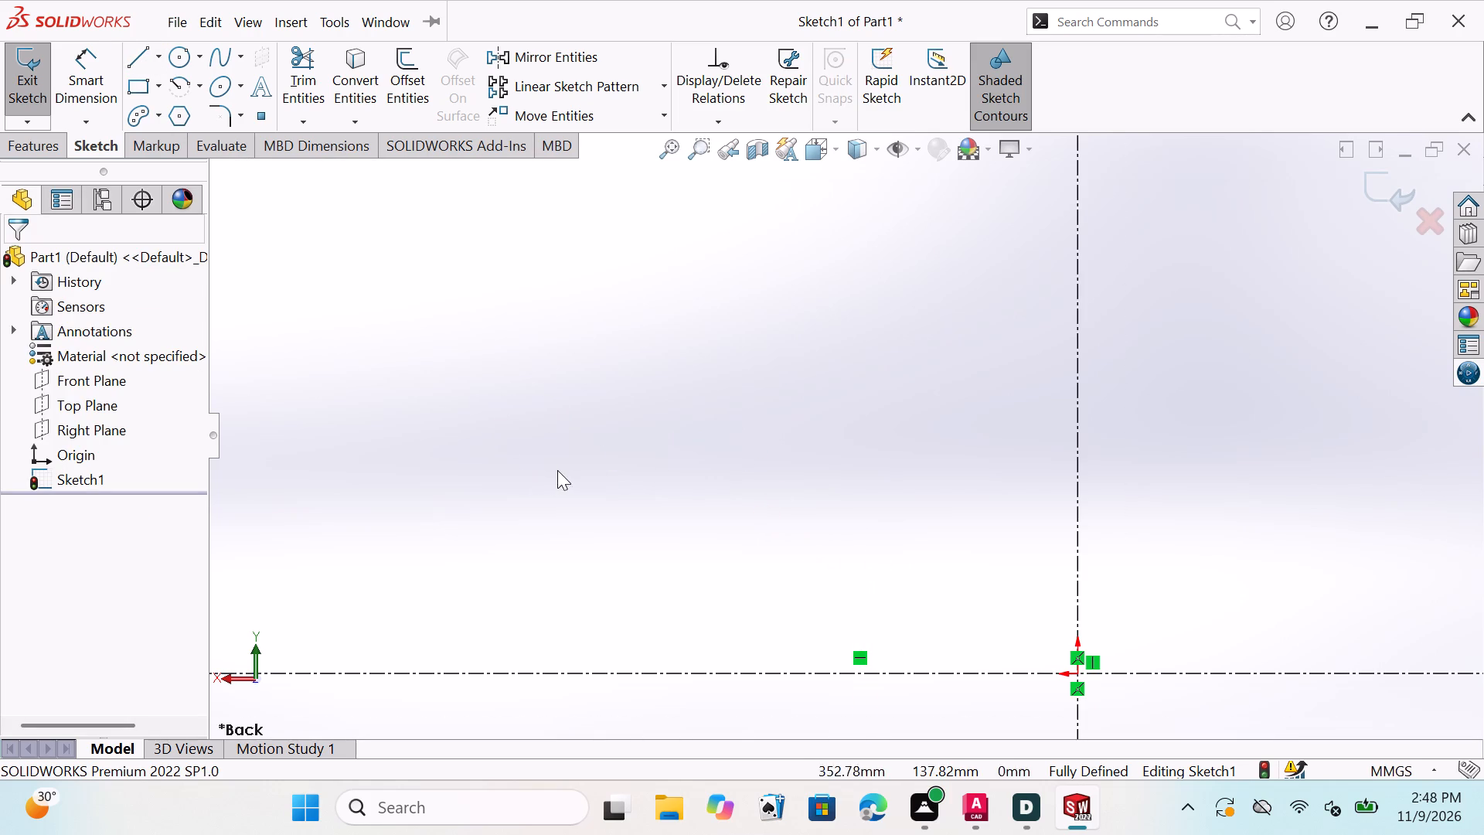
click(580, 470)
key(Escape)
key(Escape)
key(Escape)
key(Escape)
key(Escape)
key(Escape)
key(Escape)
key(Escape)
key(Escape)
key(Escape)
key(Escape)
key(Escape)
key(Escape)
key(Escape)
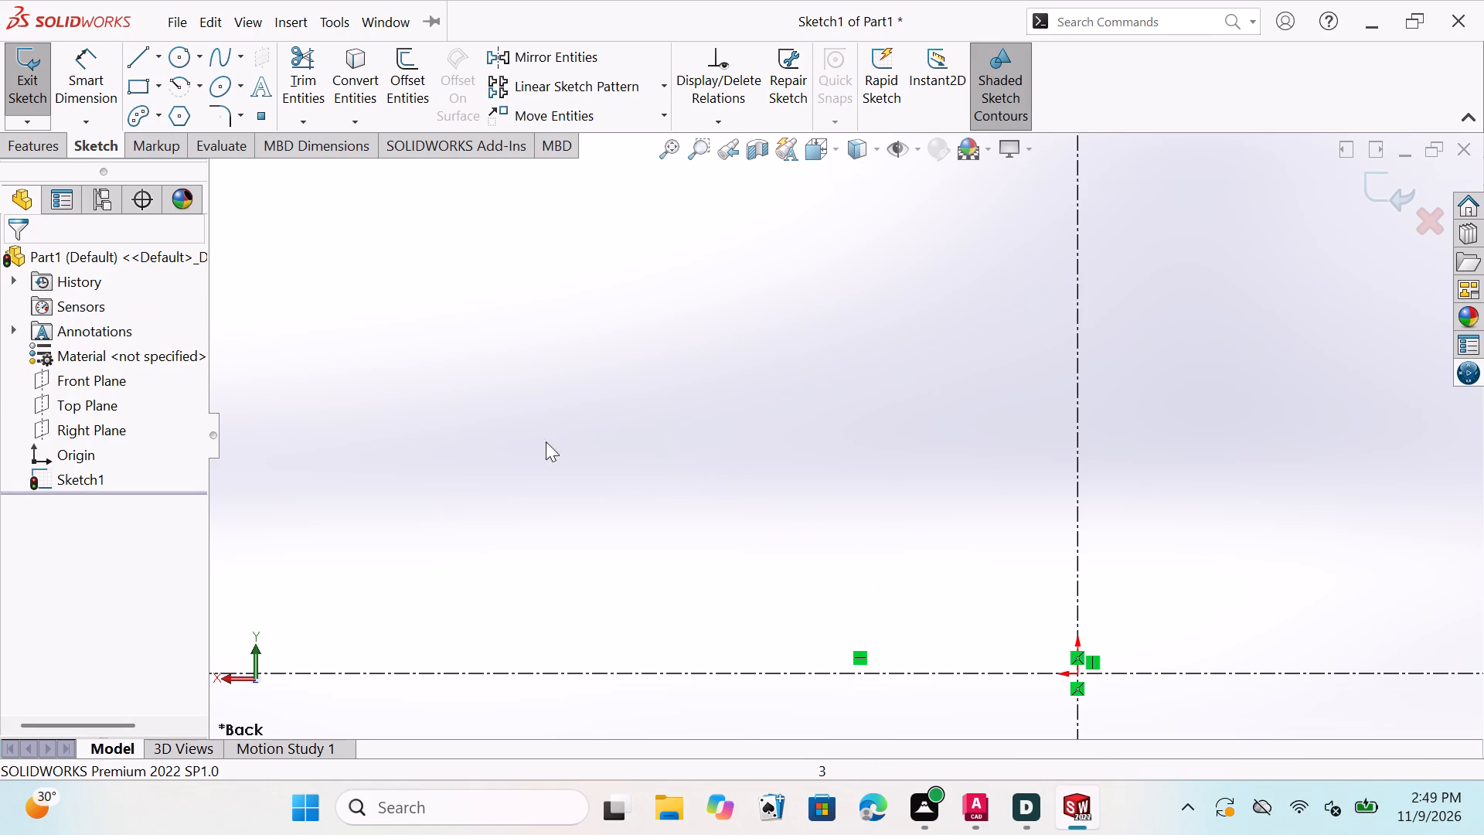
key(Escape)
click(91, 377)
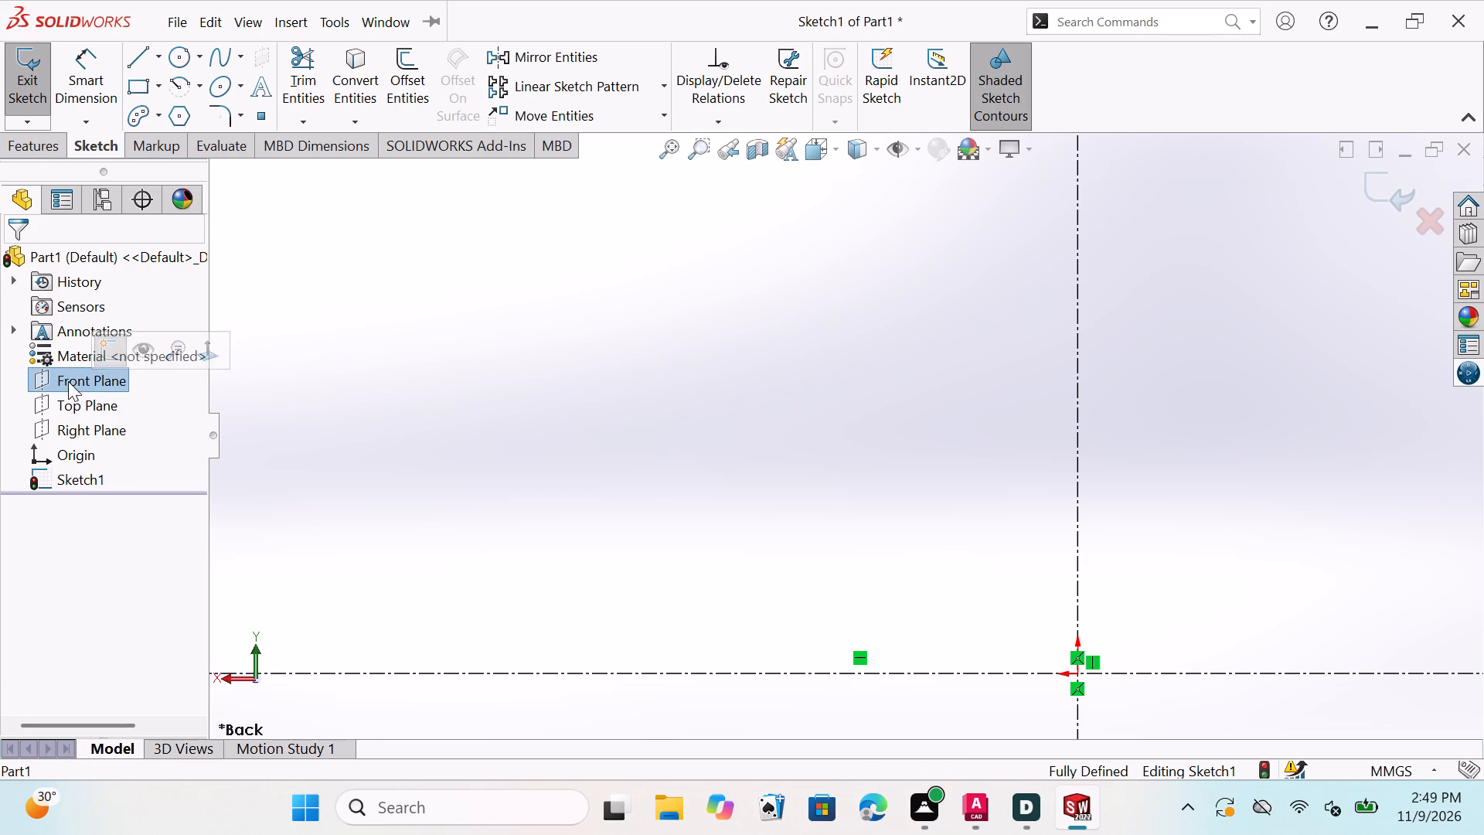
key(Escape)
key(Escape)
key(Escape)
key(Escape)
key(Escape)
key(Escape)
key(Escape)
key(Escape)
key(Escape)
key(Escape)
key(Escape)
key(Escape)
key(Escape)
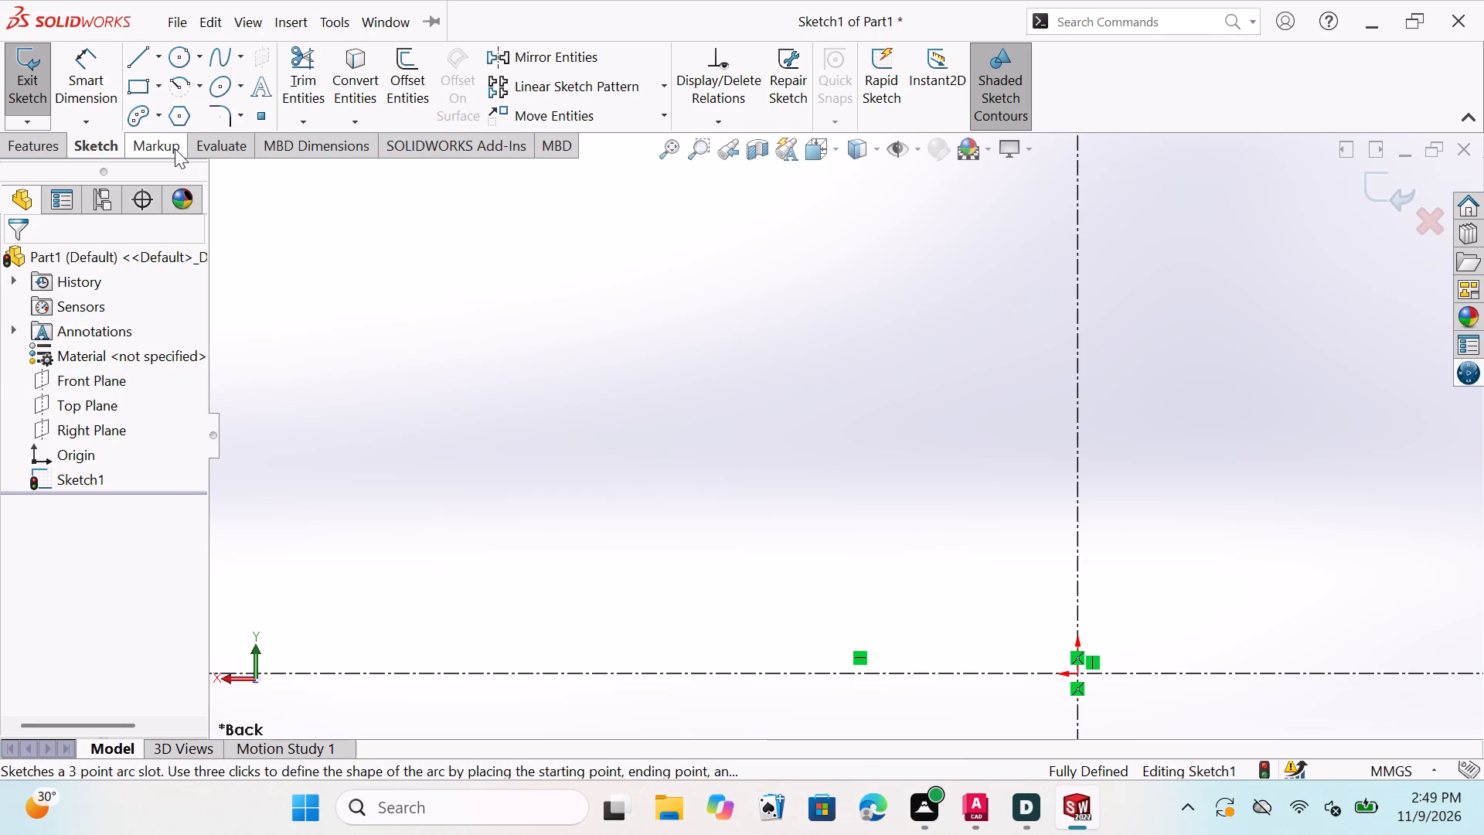
Sketch a corner rectangle about 133 mm wide and 79 mm high, above the horizontal centerline and left of the vertical centerline.
click(136, 87)
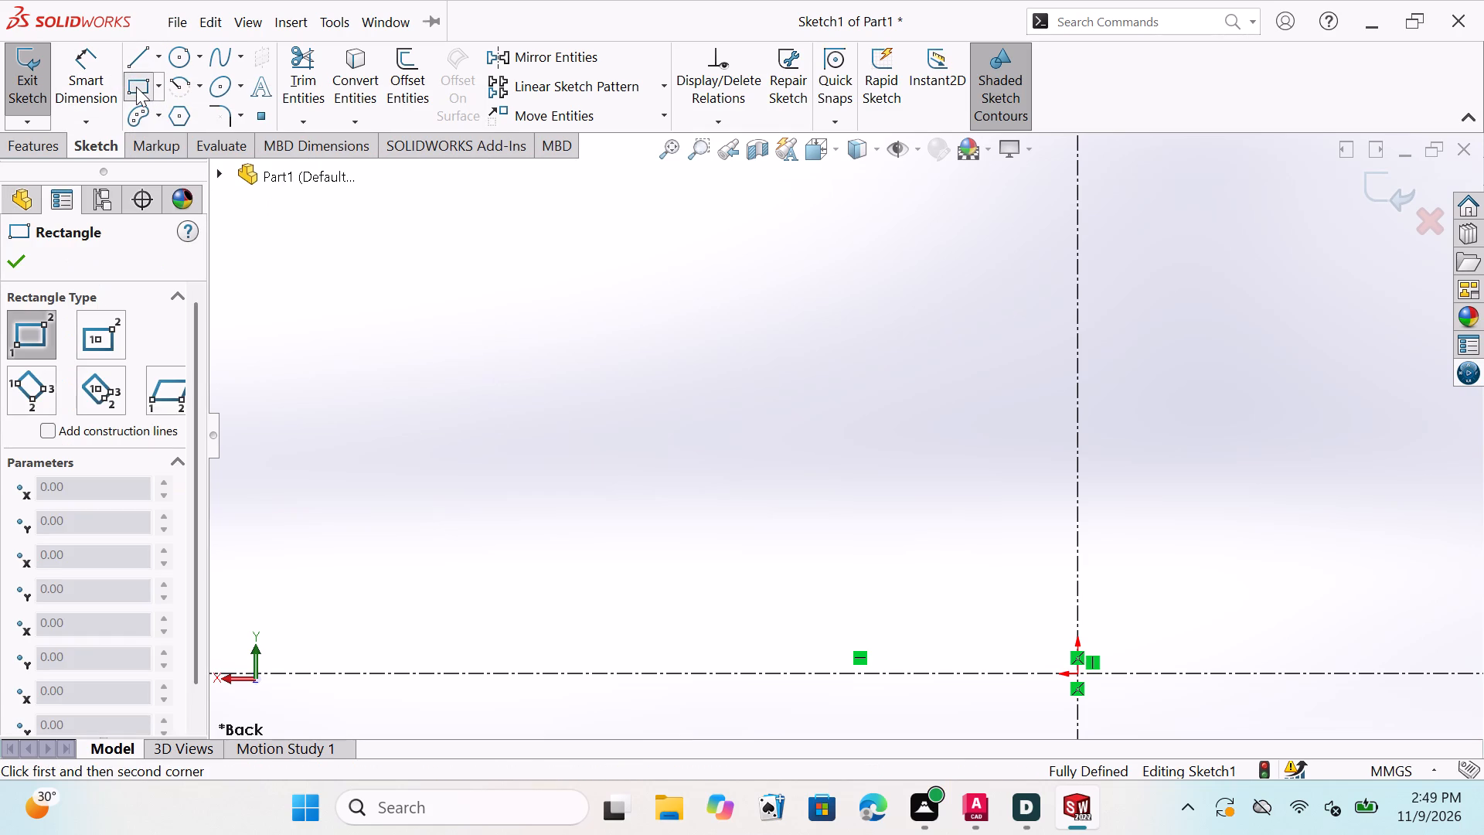
click(570, 352)
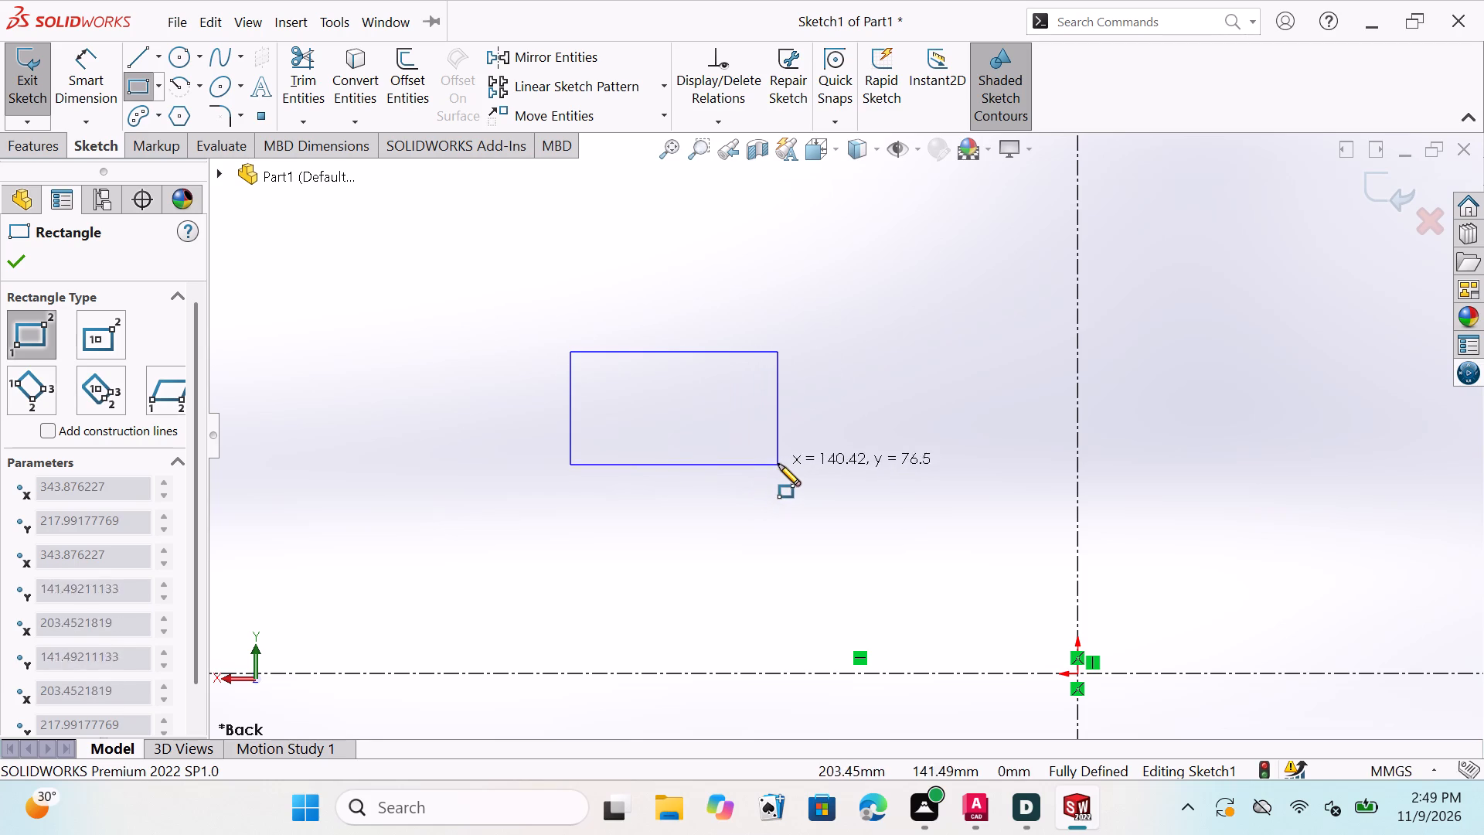
click(767, 469)
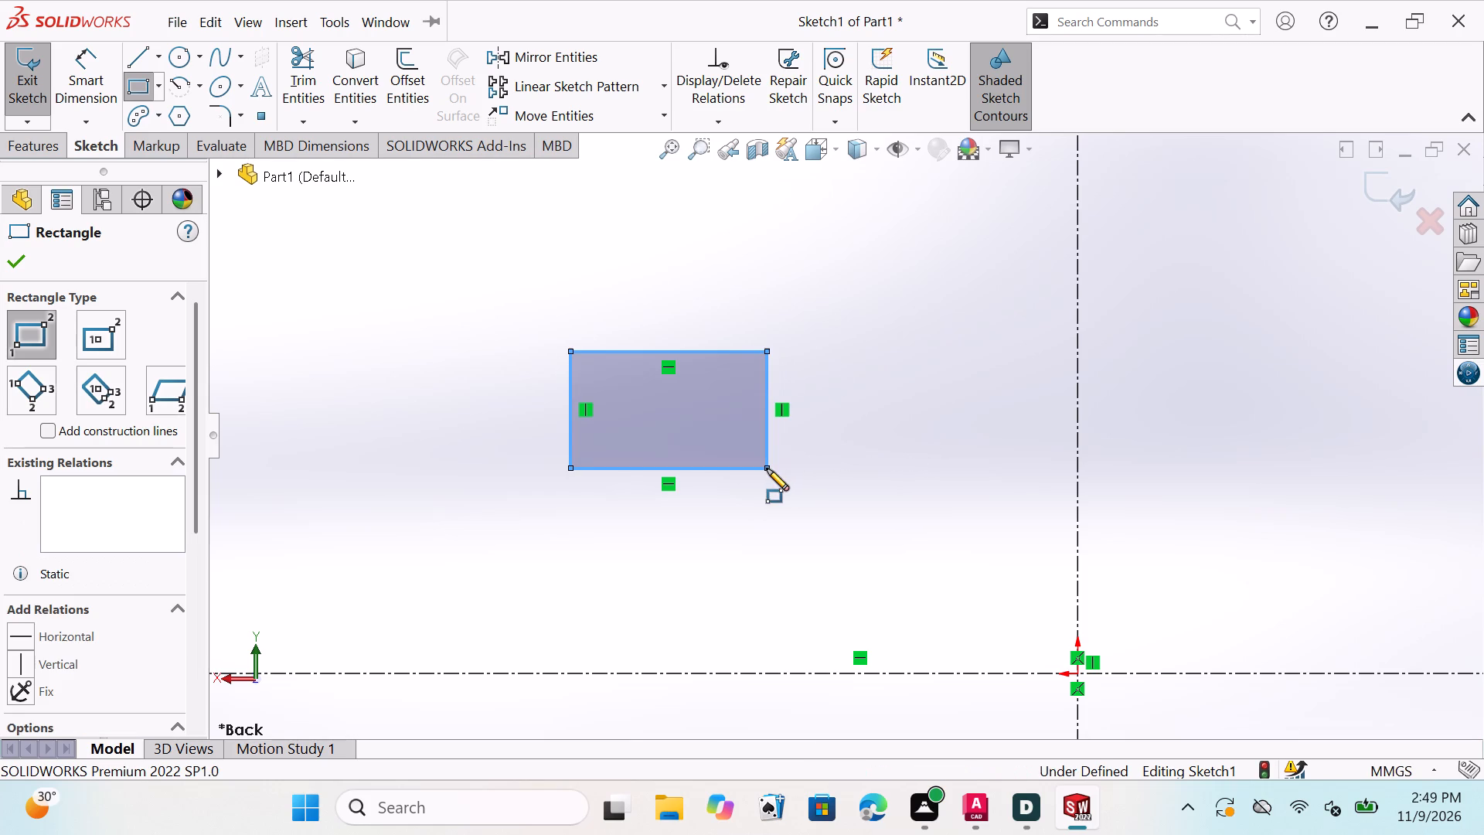
click(20, 259)
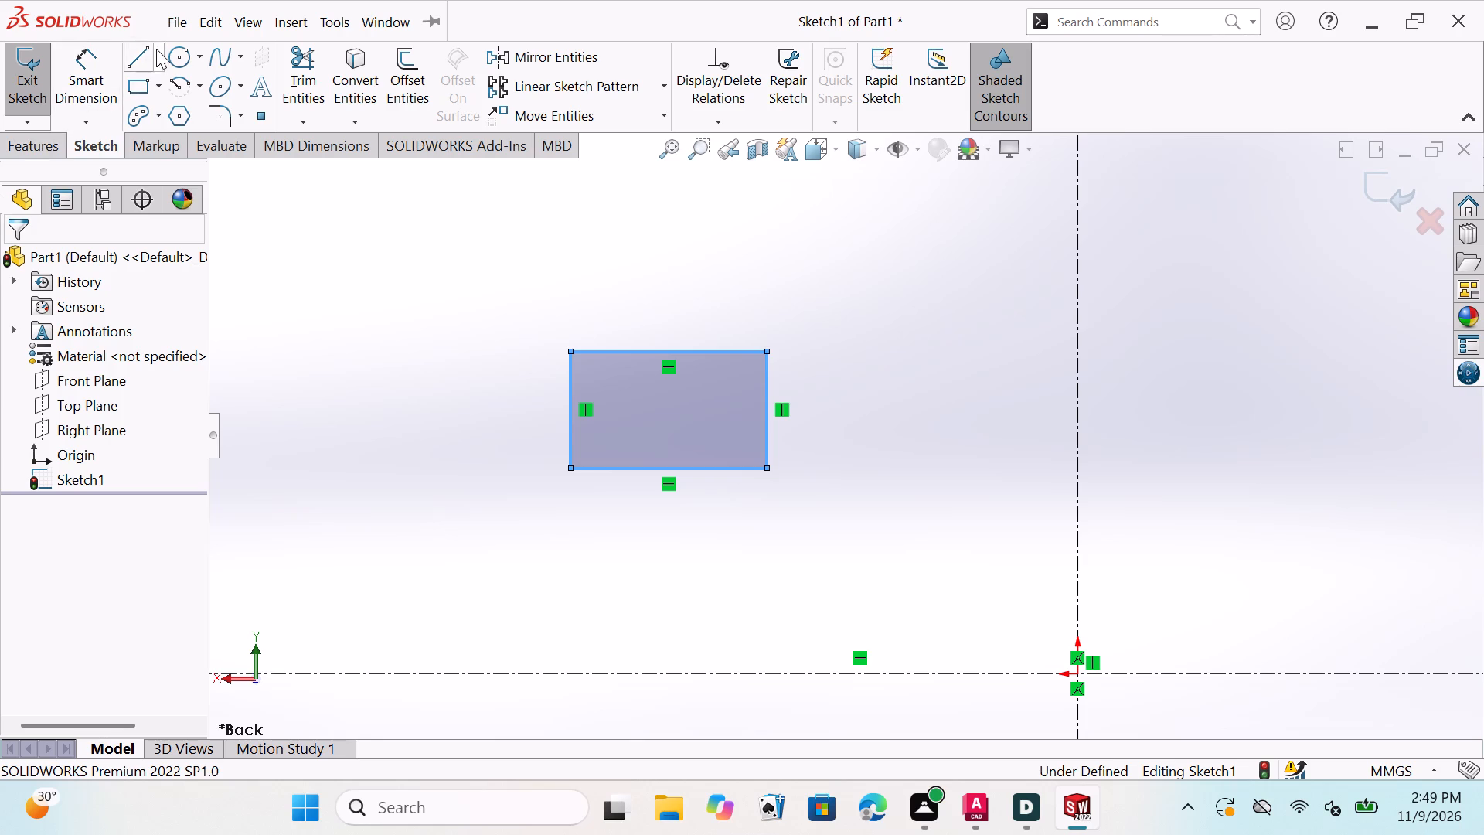
key(Escape)
Dimension the rectangle's top edge with Smart Dimension and set its width to 30 mm.
click(73, 66)
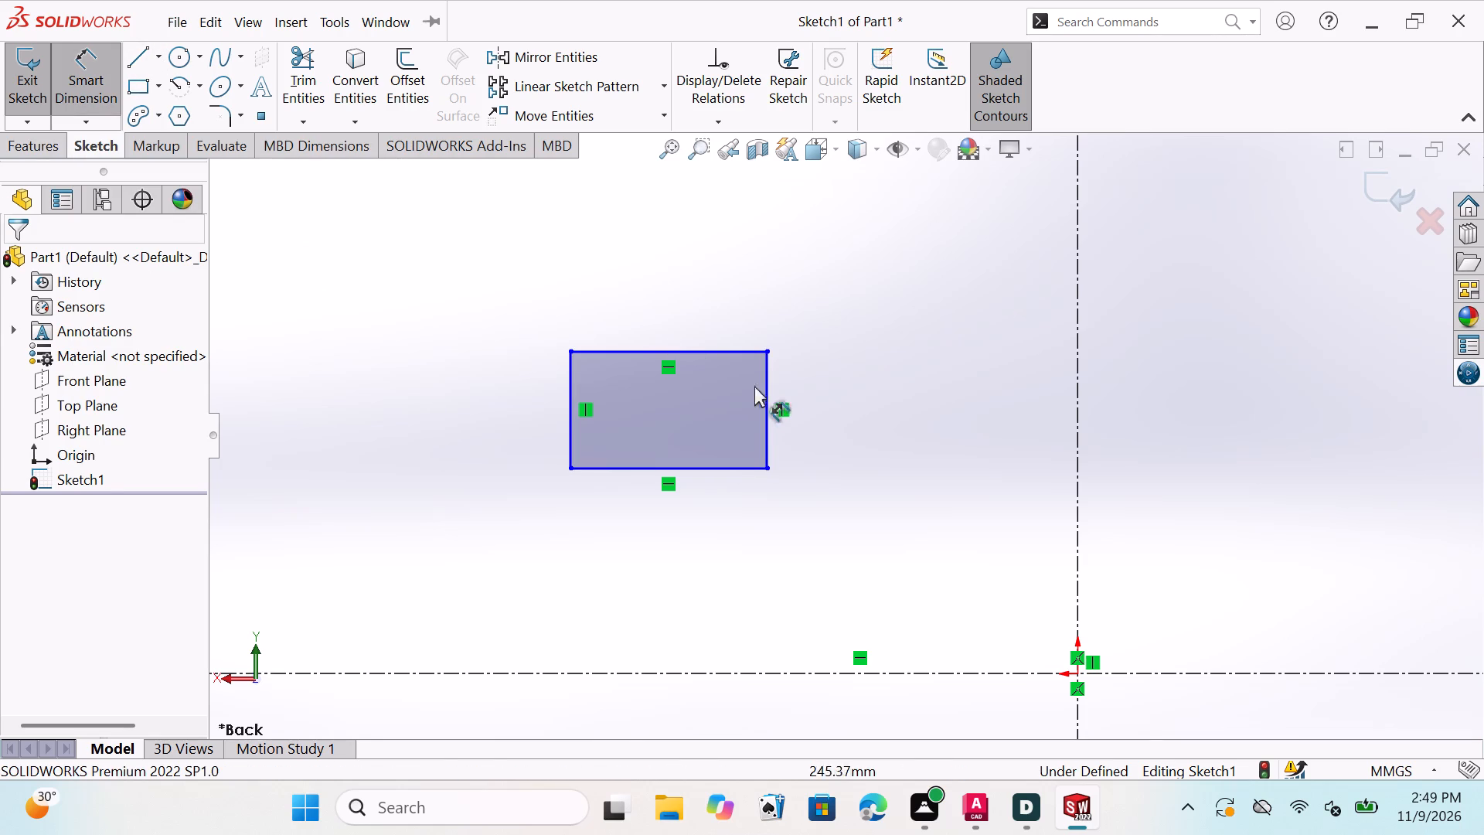
click(638, 349)
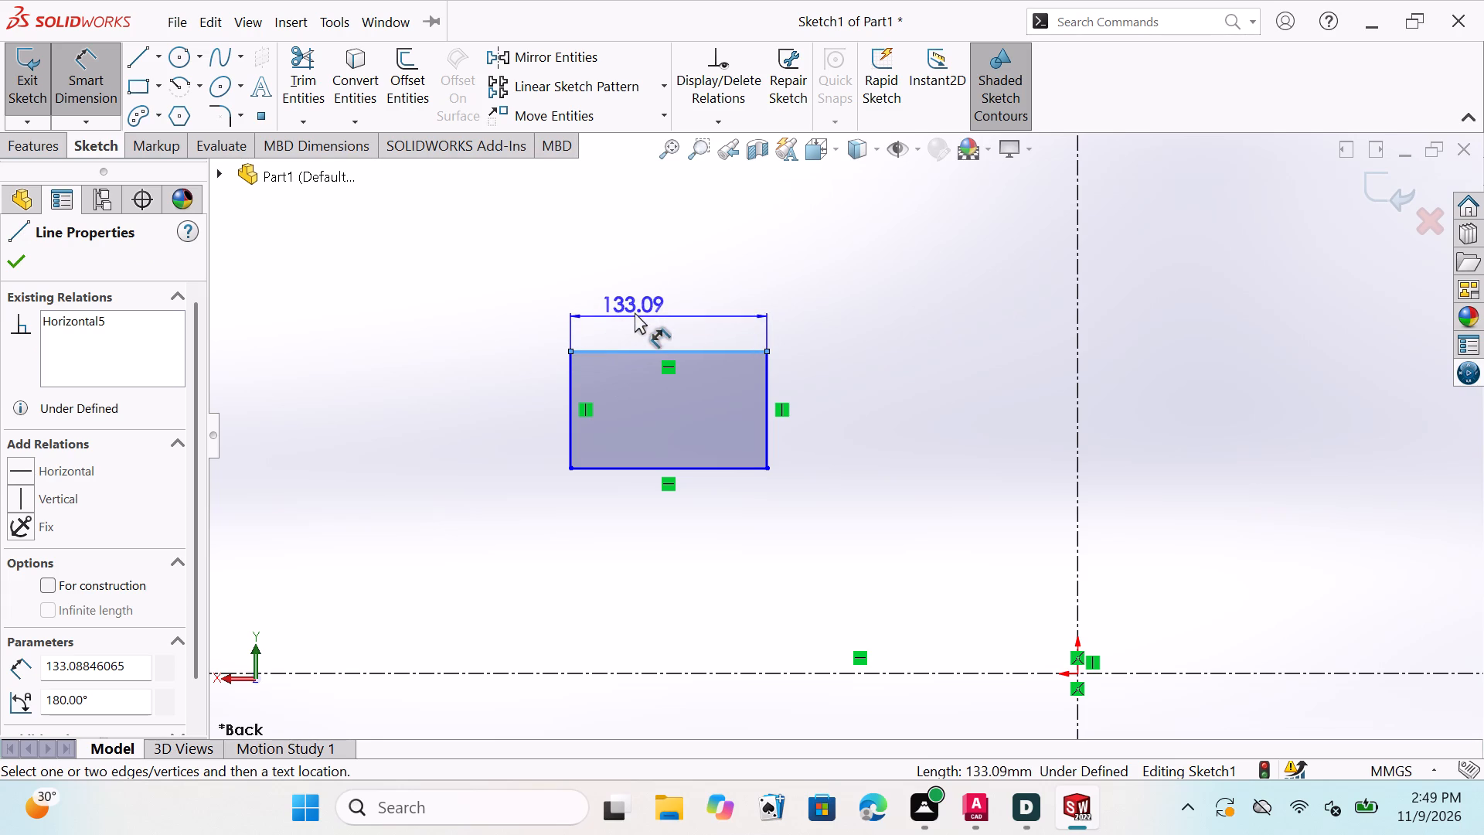
click(641, 302)
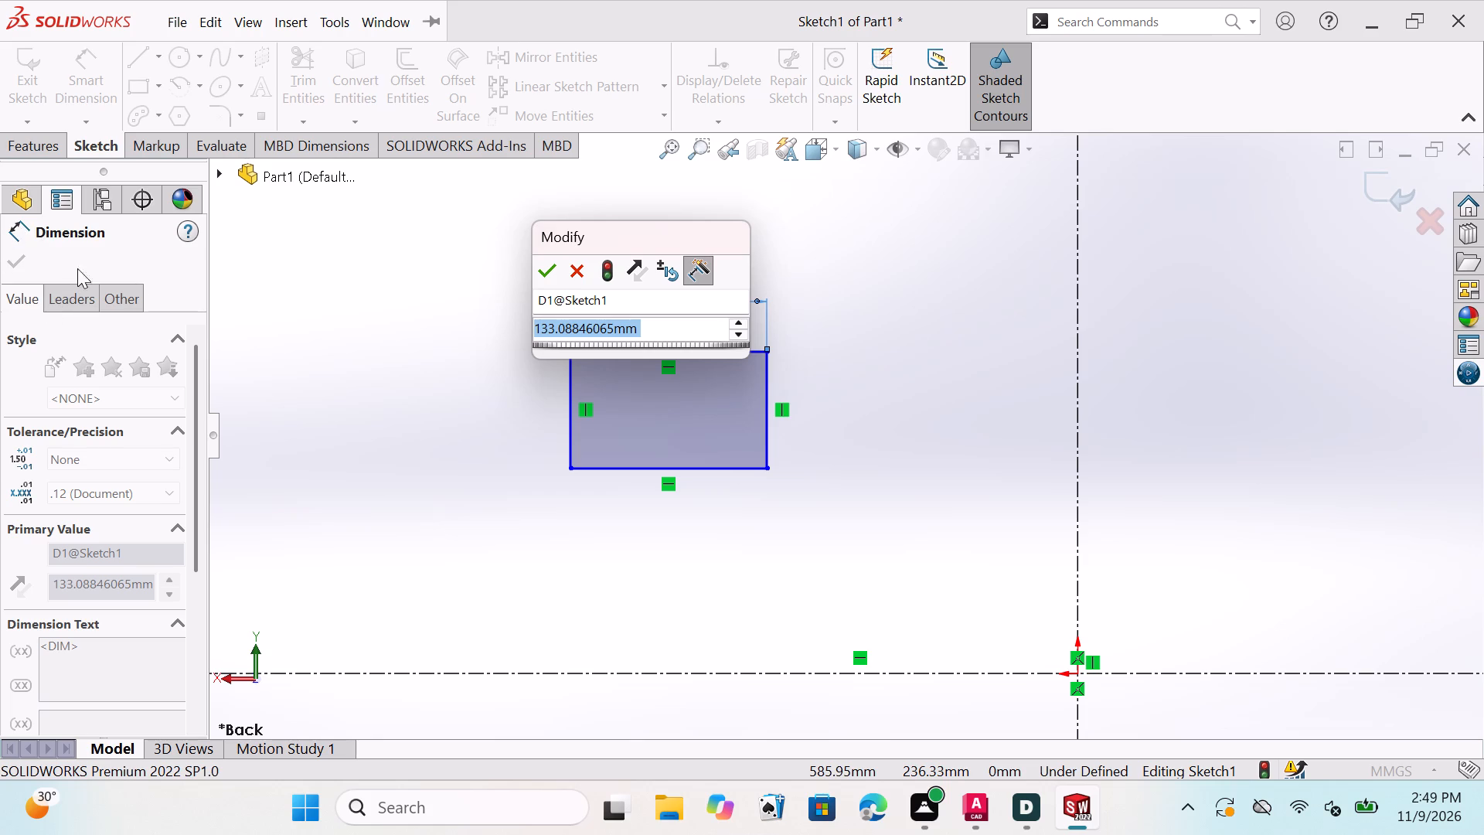
click(678, 324)
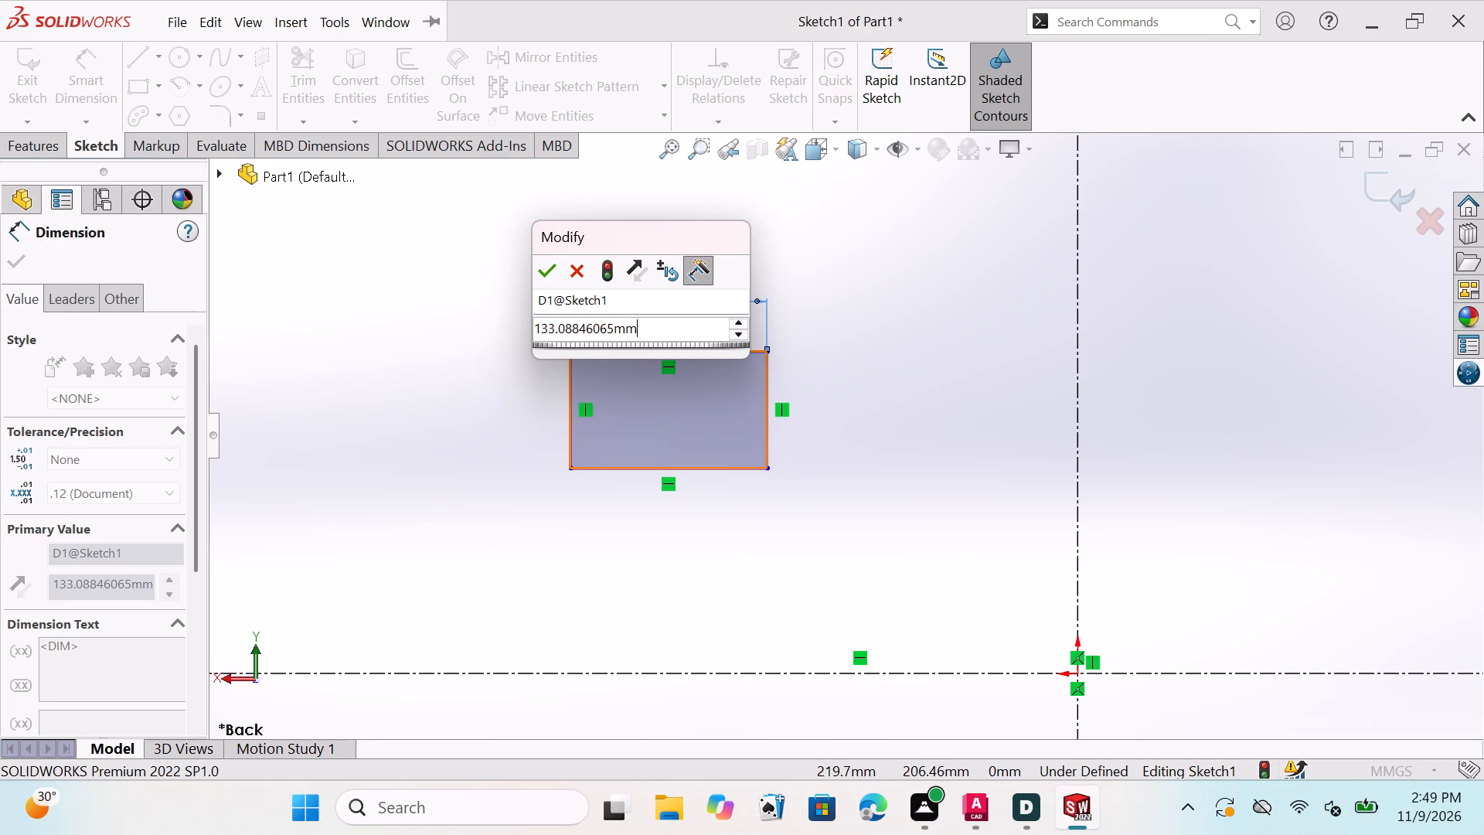
key(BackSpace)
key(BackSpace)
key(BackSpace)
key(BackSpace)
key(BackSpace)
key(BackSpace)
key(BackSpace)
key(BackSpace)
key(BackSpace)
key(BackSpace)
key(BackSpace)
key(BackSpace)
key(BackSpace)
key(BackSpace)
key(BackSpace)
key(BackSpace)
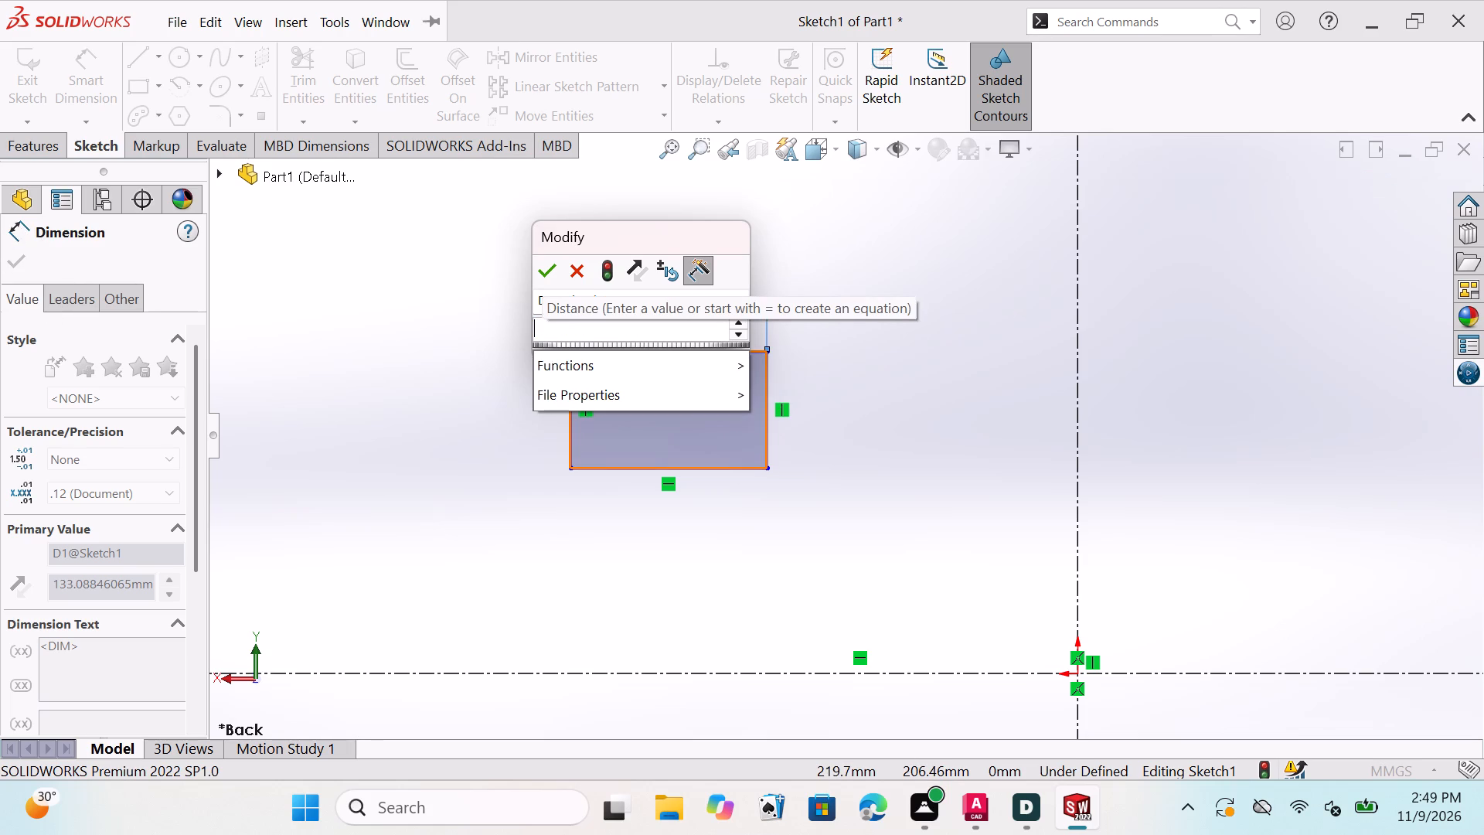
text(30)
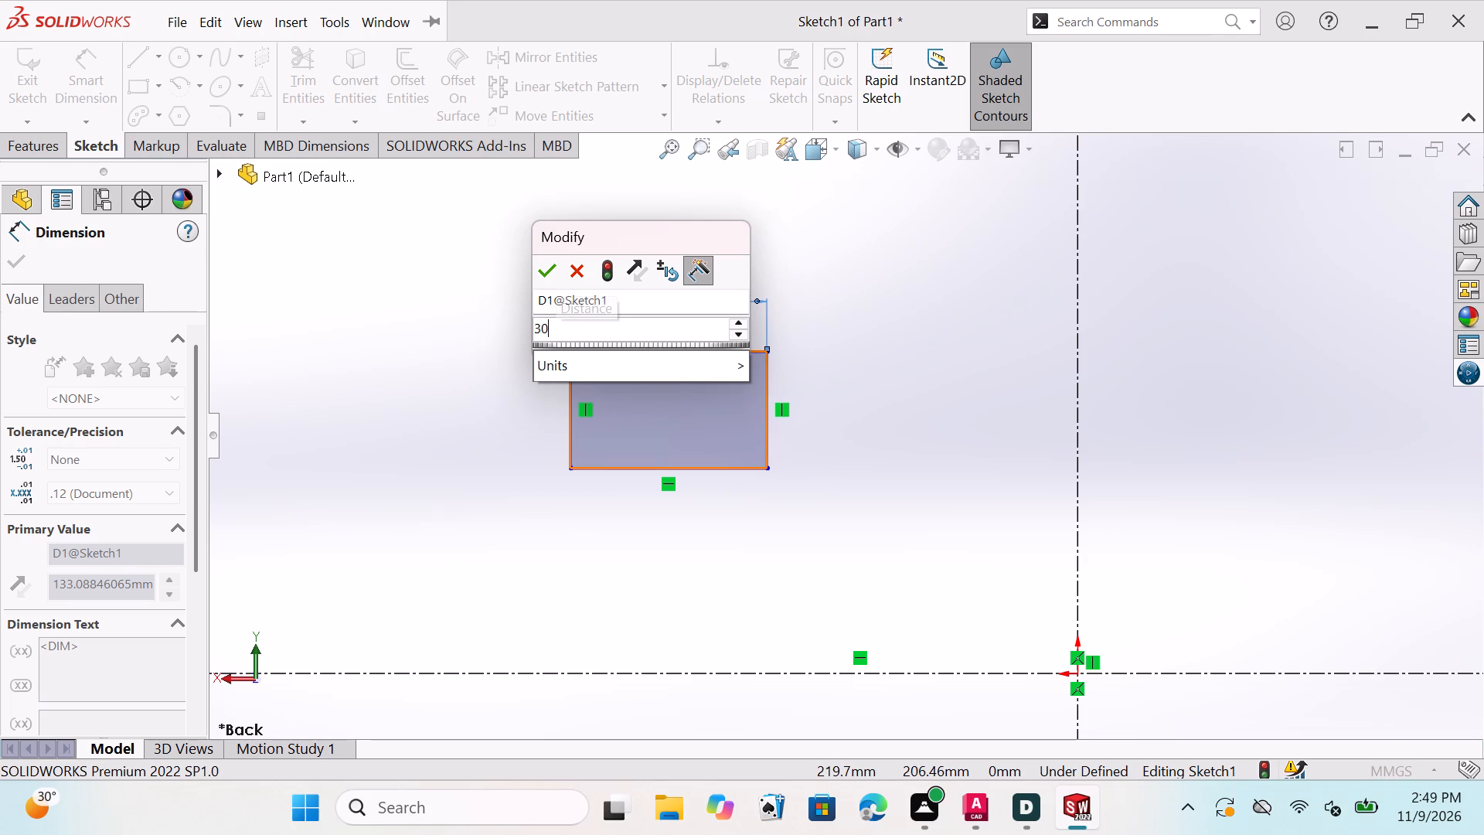
click(551, 263)
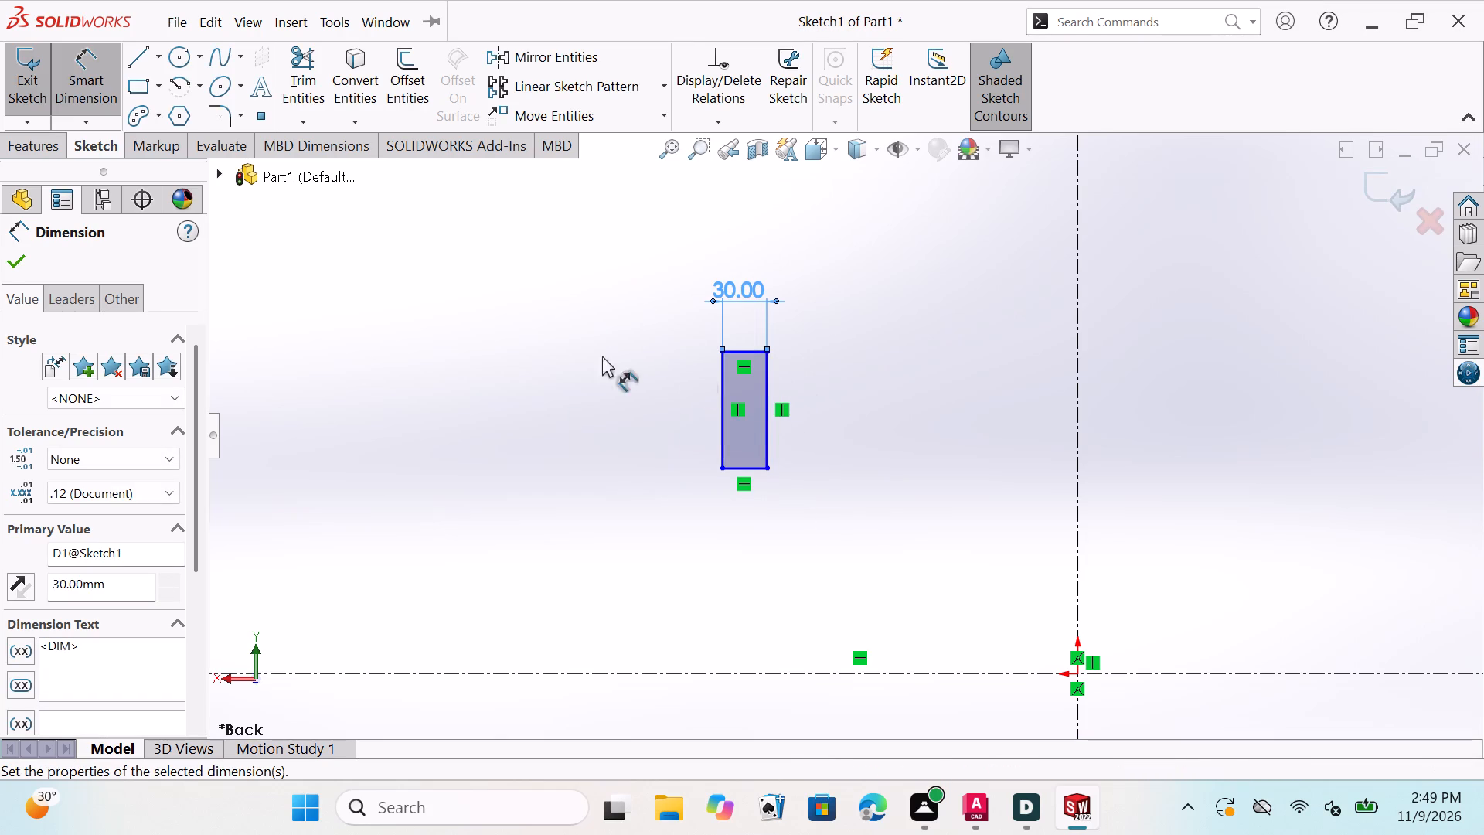
click(10, 259)
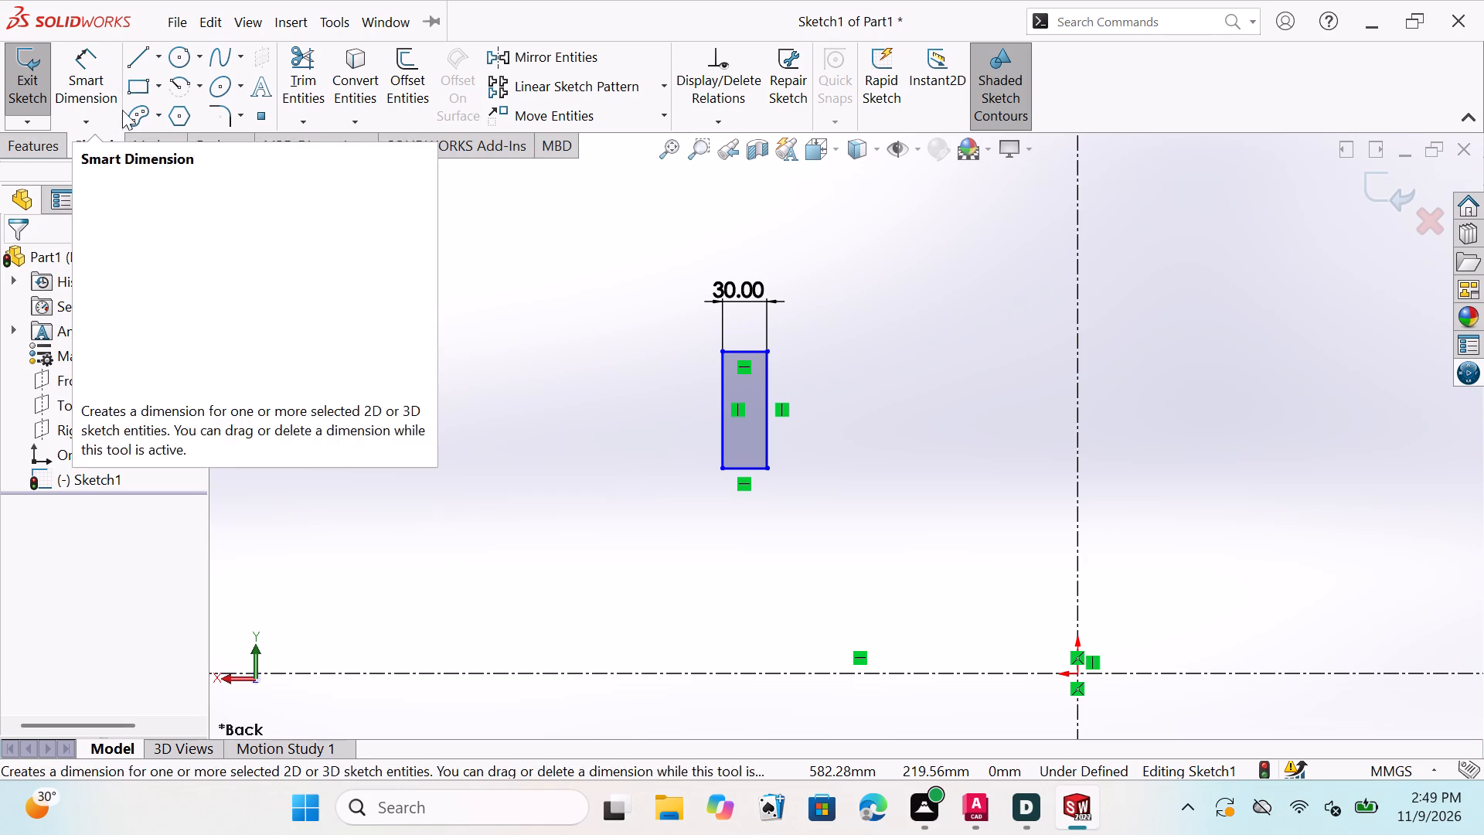
Dimension the rectangle's left edge with Smart Dimension and set its height to 15 mm.
click(95, 92)
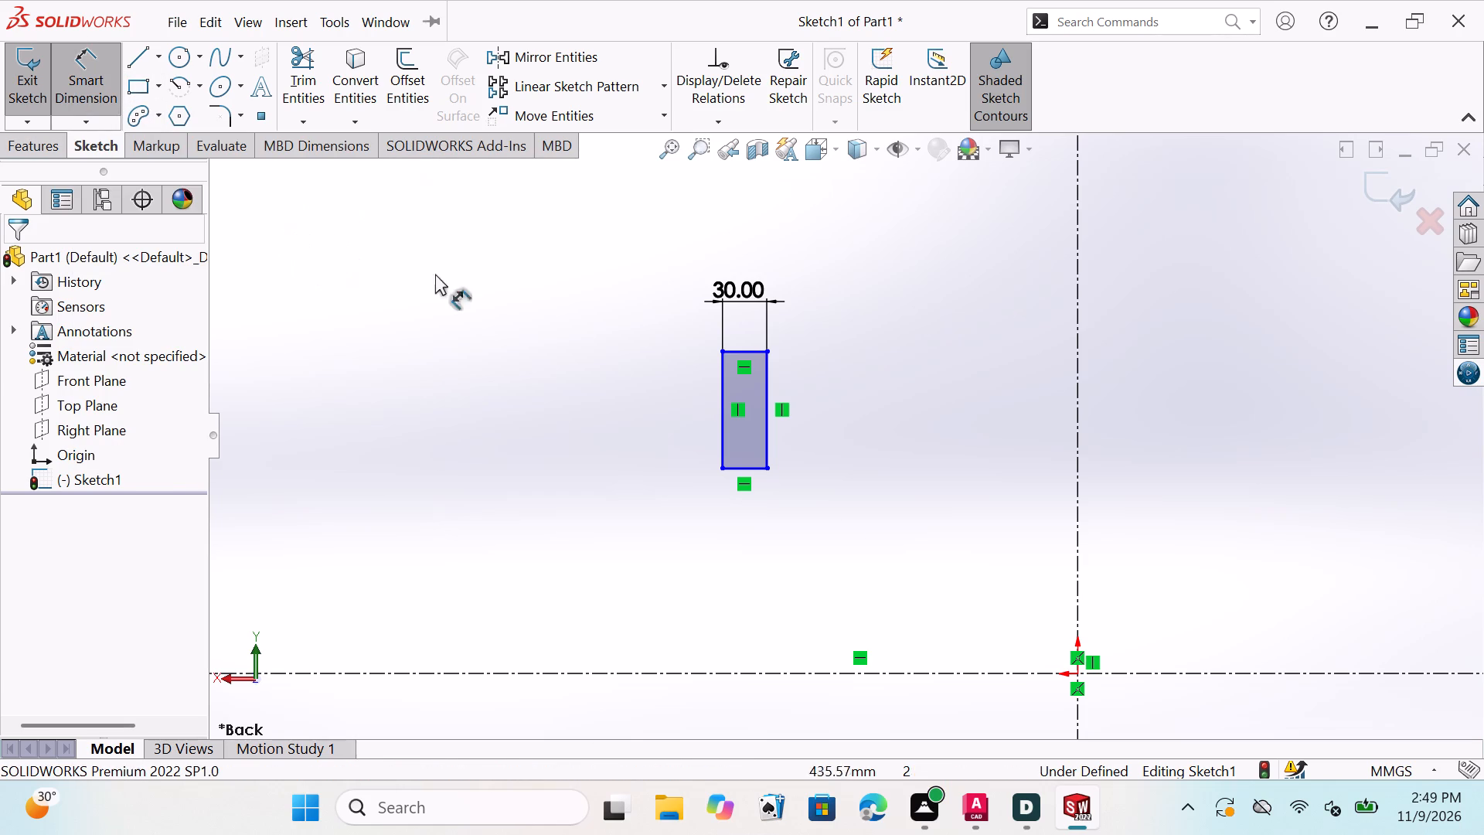
click(718, 413)
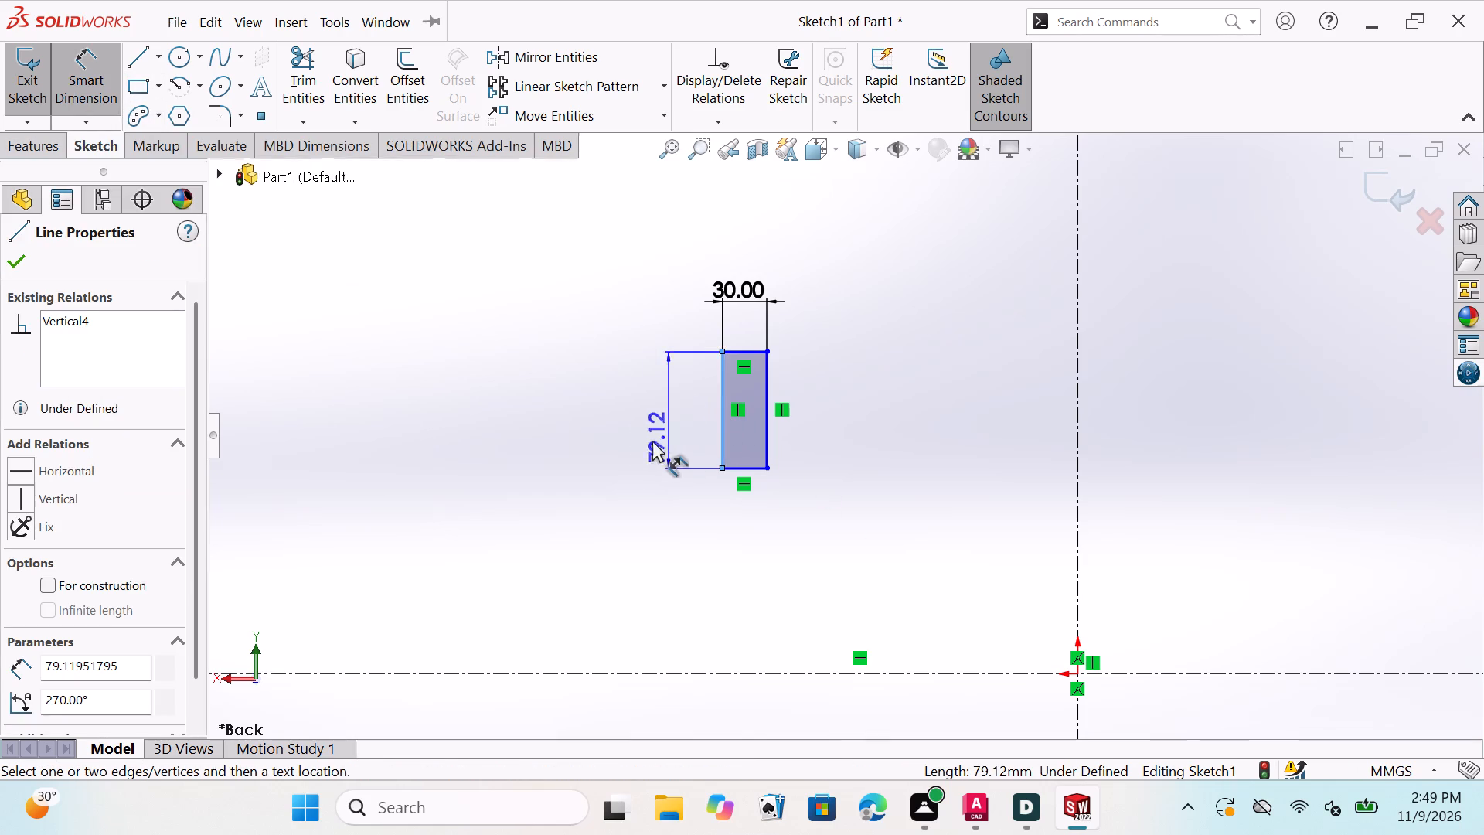
click(655, 435)
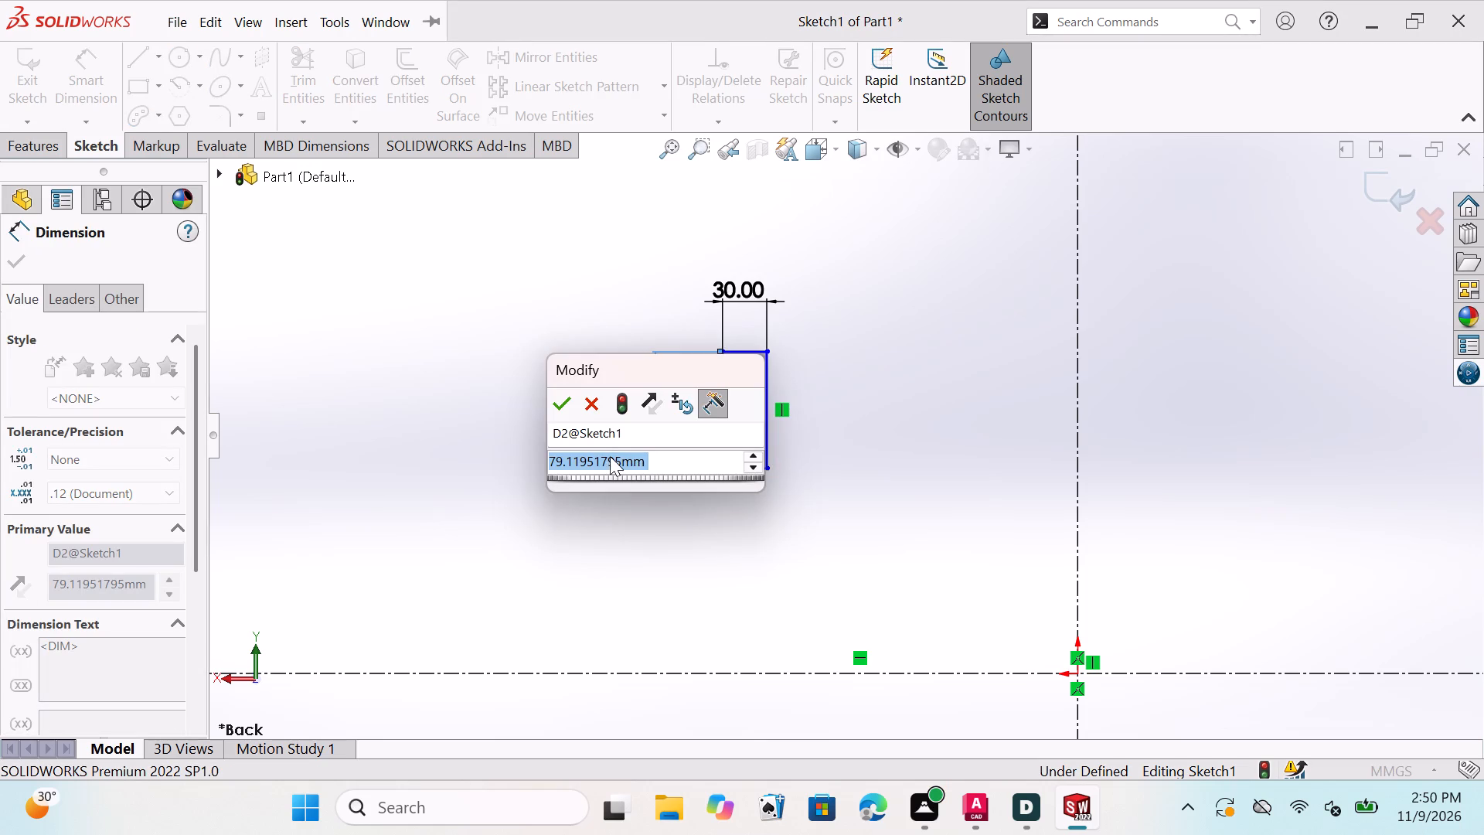
click(672, 458)
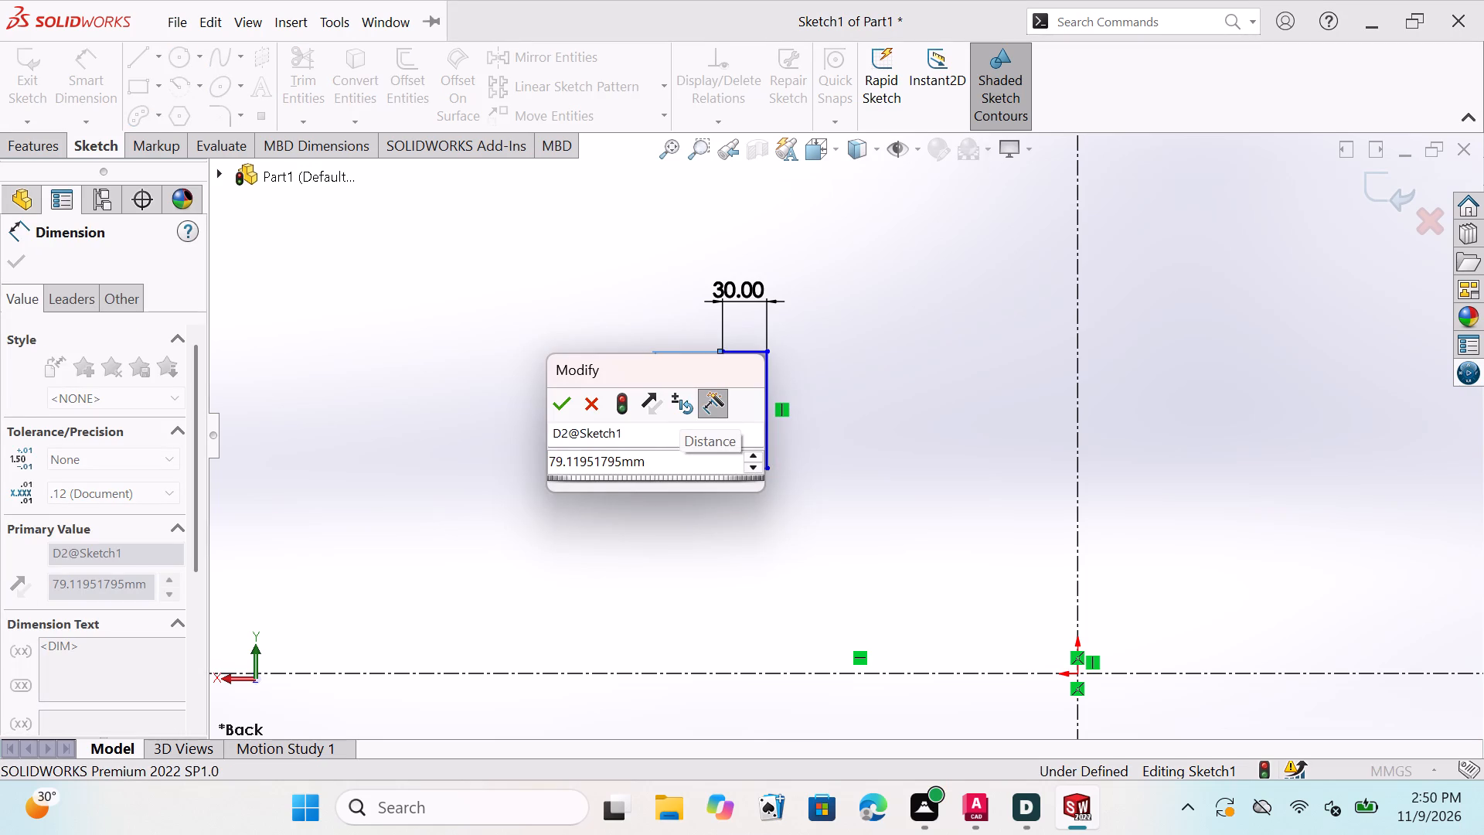
key(BackSpace)
key(BackSpace)
key(BackSpace)
key(BackSpace)
key(BackSpace)
key(BackSpace)
key(BackSpace)
key(BackSpace)
key(BackSpace)
key(BackSpace)
key(BackSpace)
key(BackSpace)
key(BackSpace)
key(BackSpace)
key(BackSpace)
key(BackSpace)
key(BackSpace)
key(BackSpace)
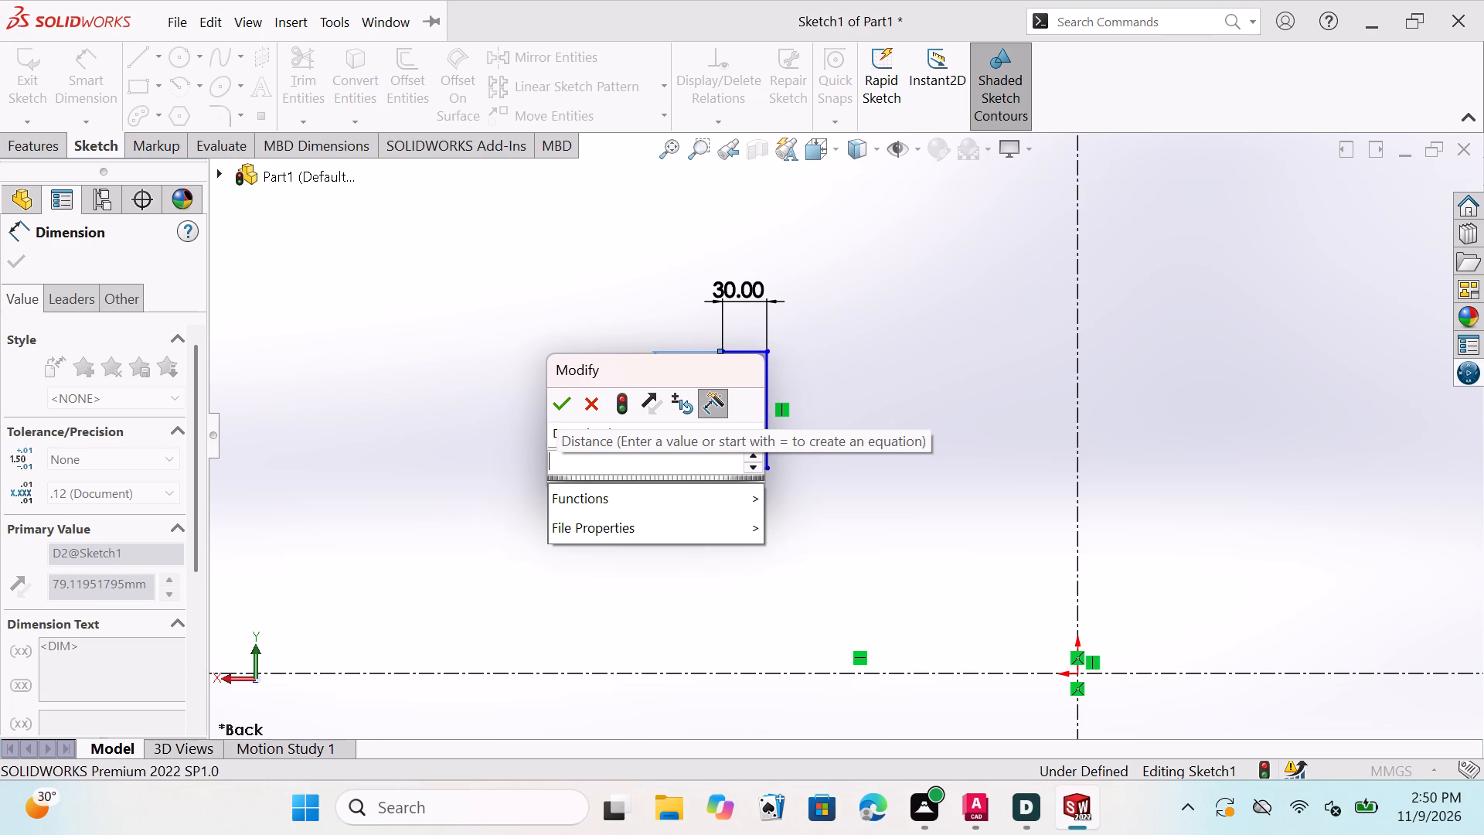
text(15)
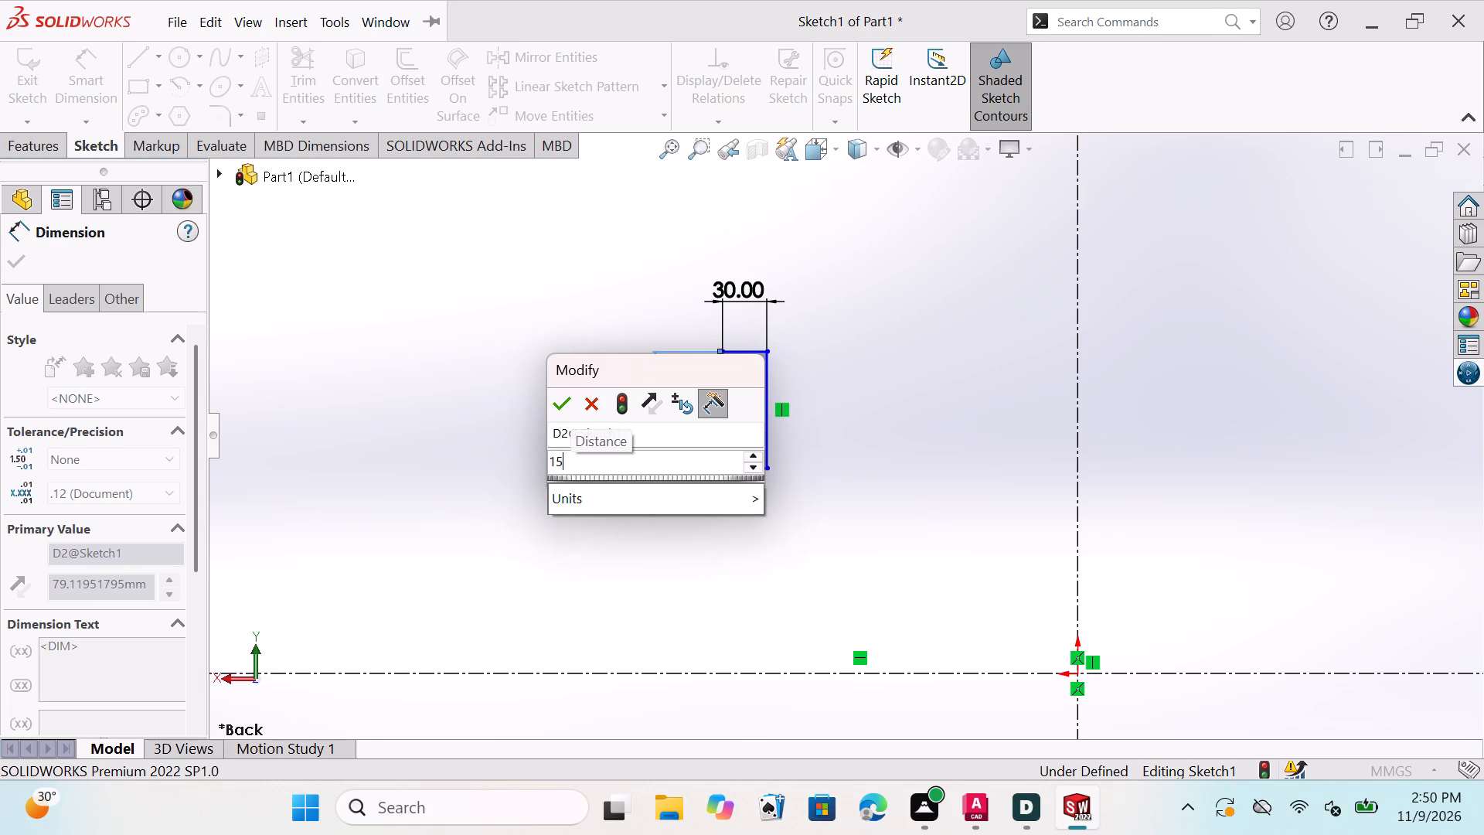
click(558, 403)
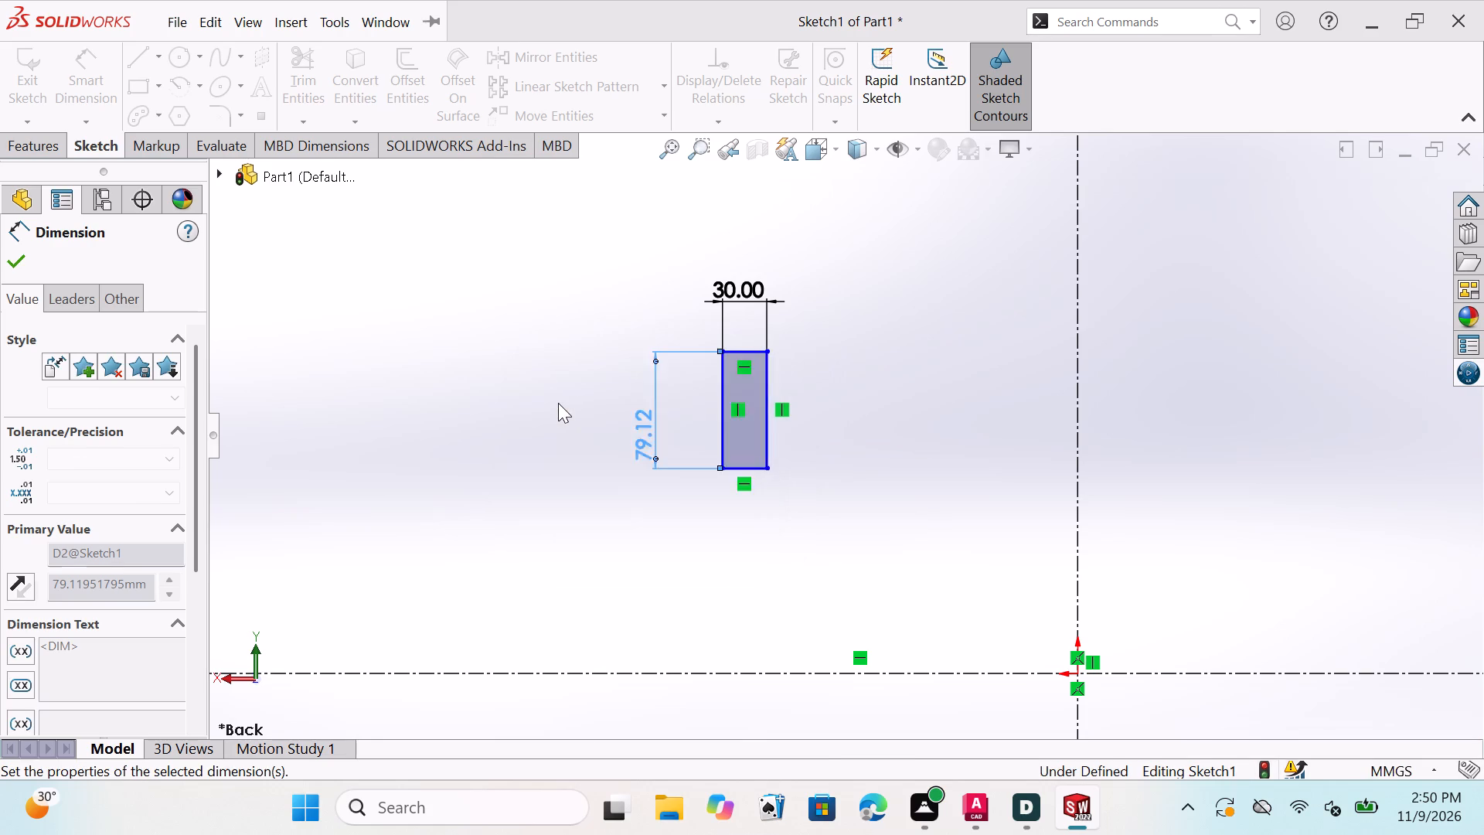
scroll(699, 354, down, 2)
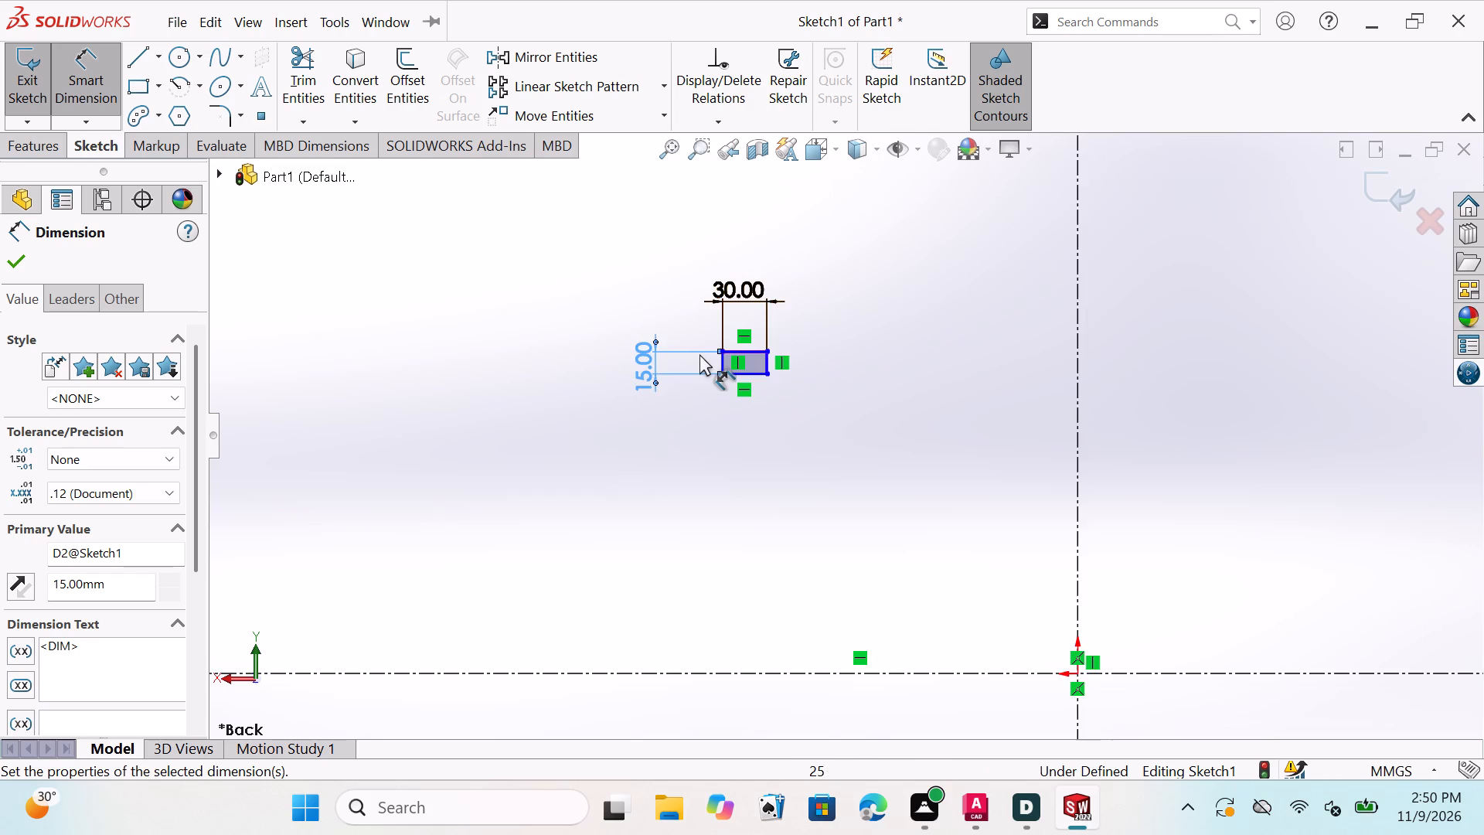
scroll(819, 352, down, 2)
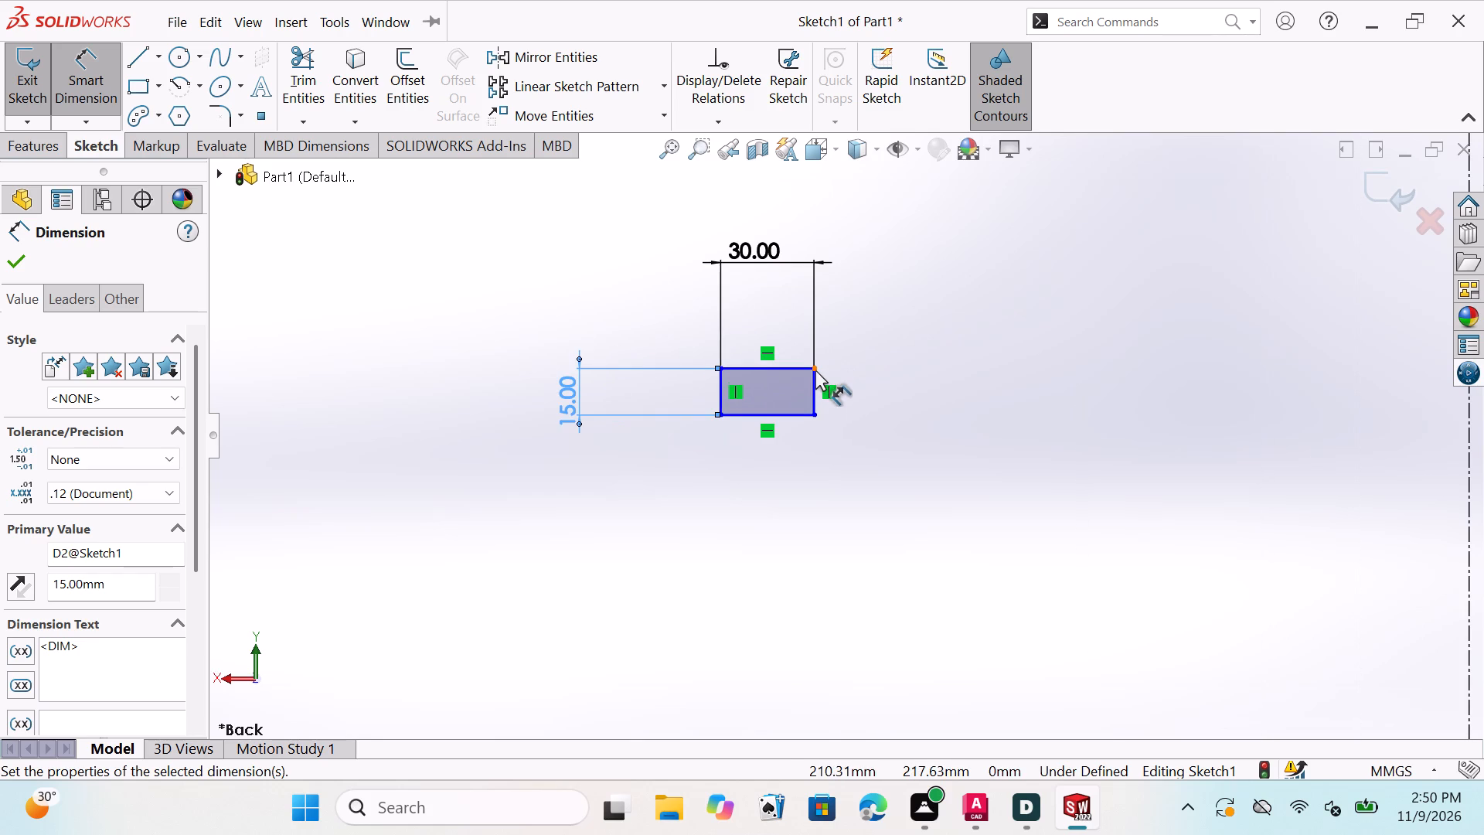
click(17, 252)
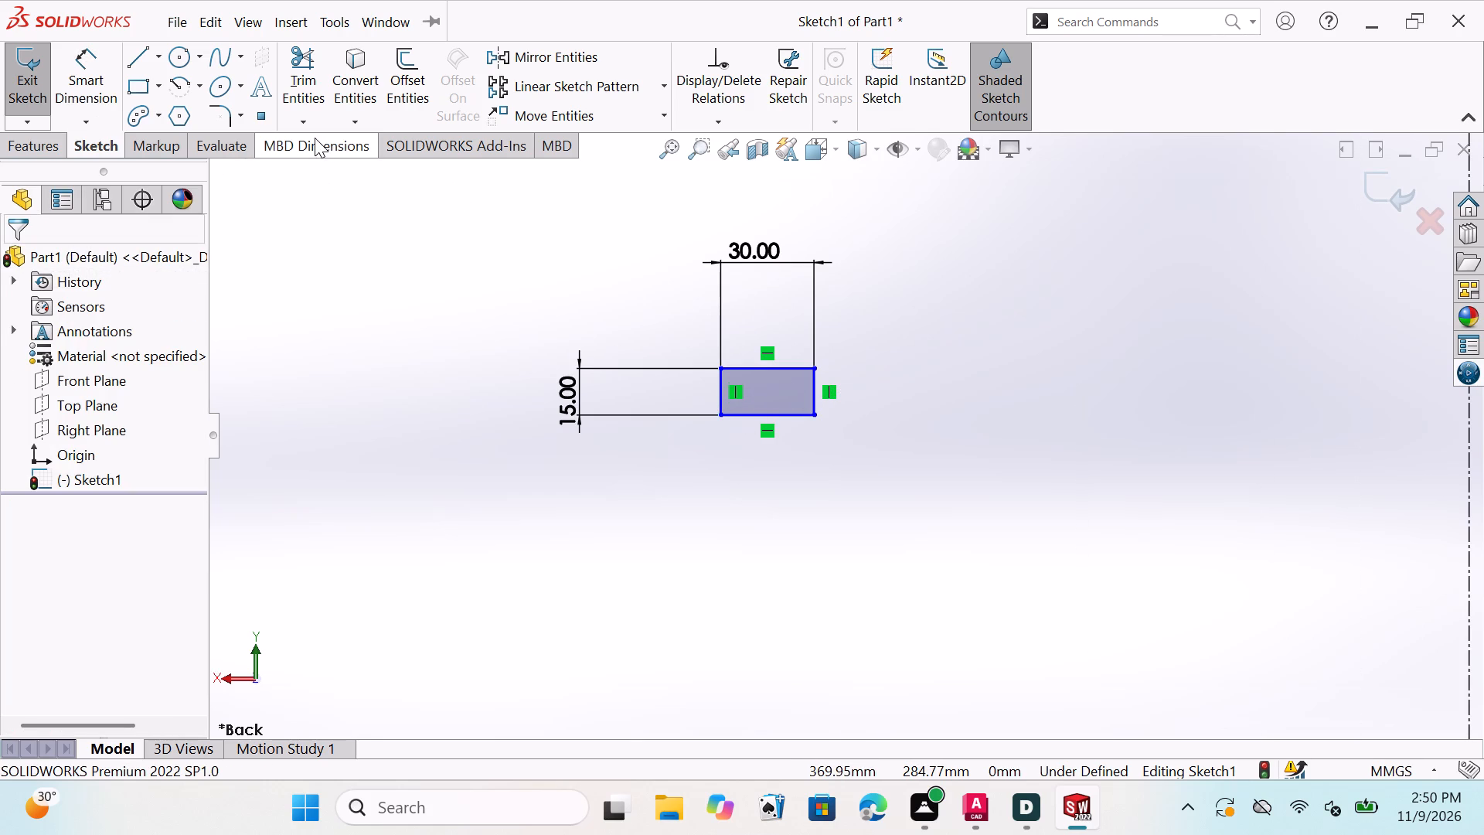
key(Escape)
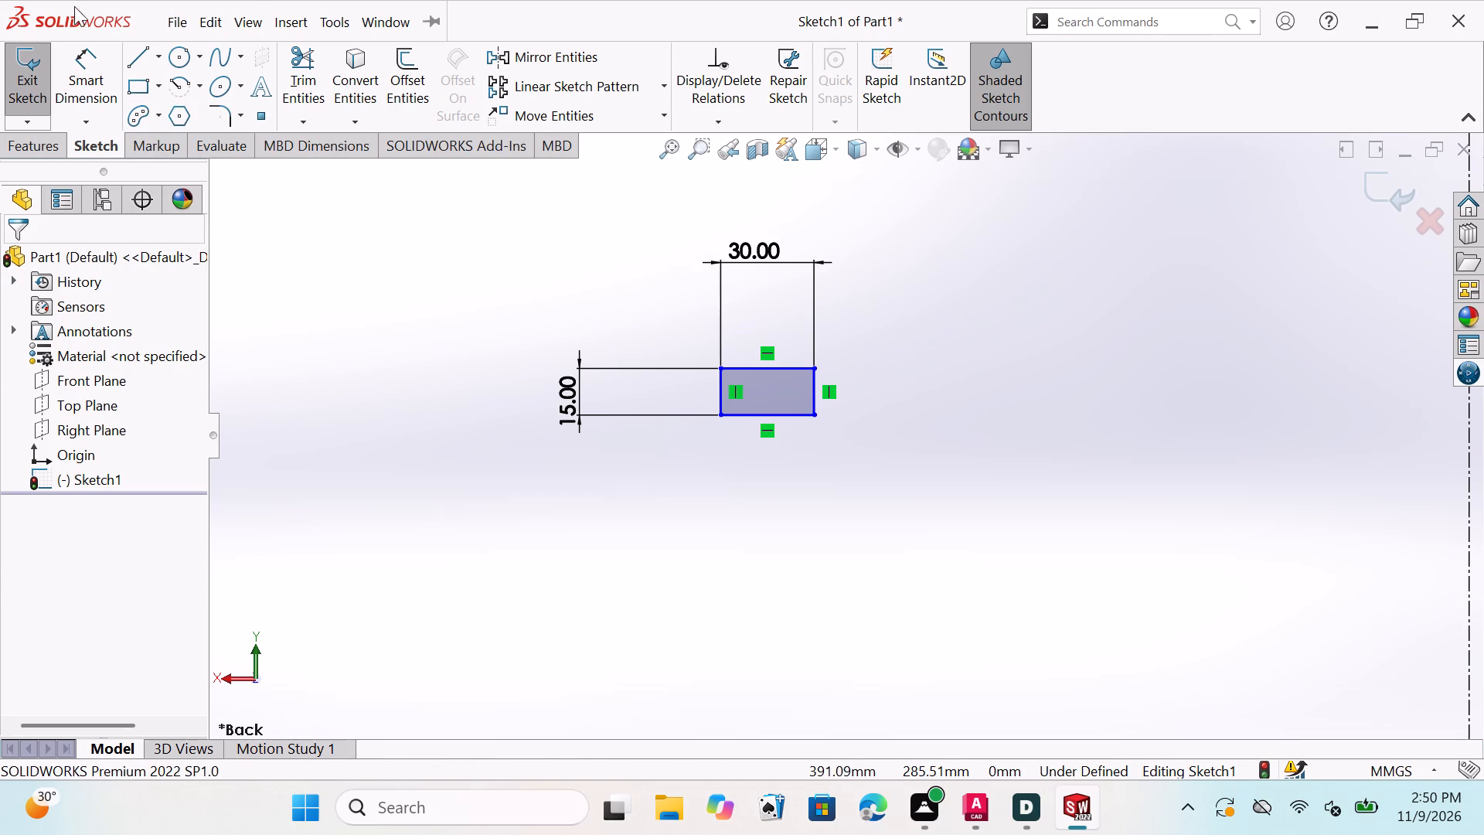
Dimension the rectangle's right edge from the vertical centerline with Smart Dimension and set the distance to 50 mm.
scroll(921, 426, down, 2)
scroll(921, 426, up, 2)
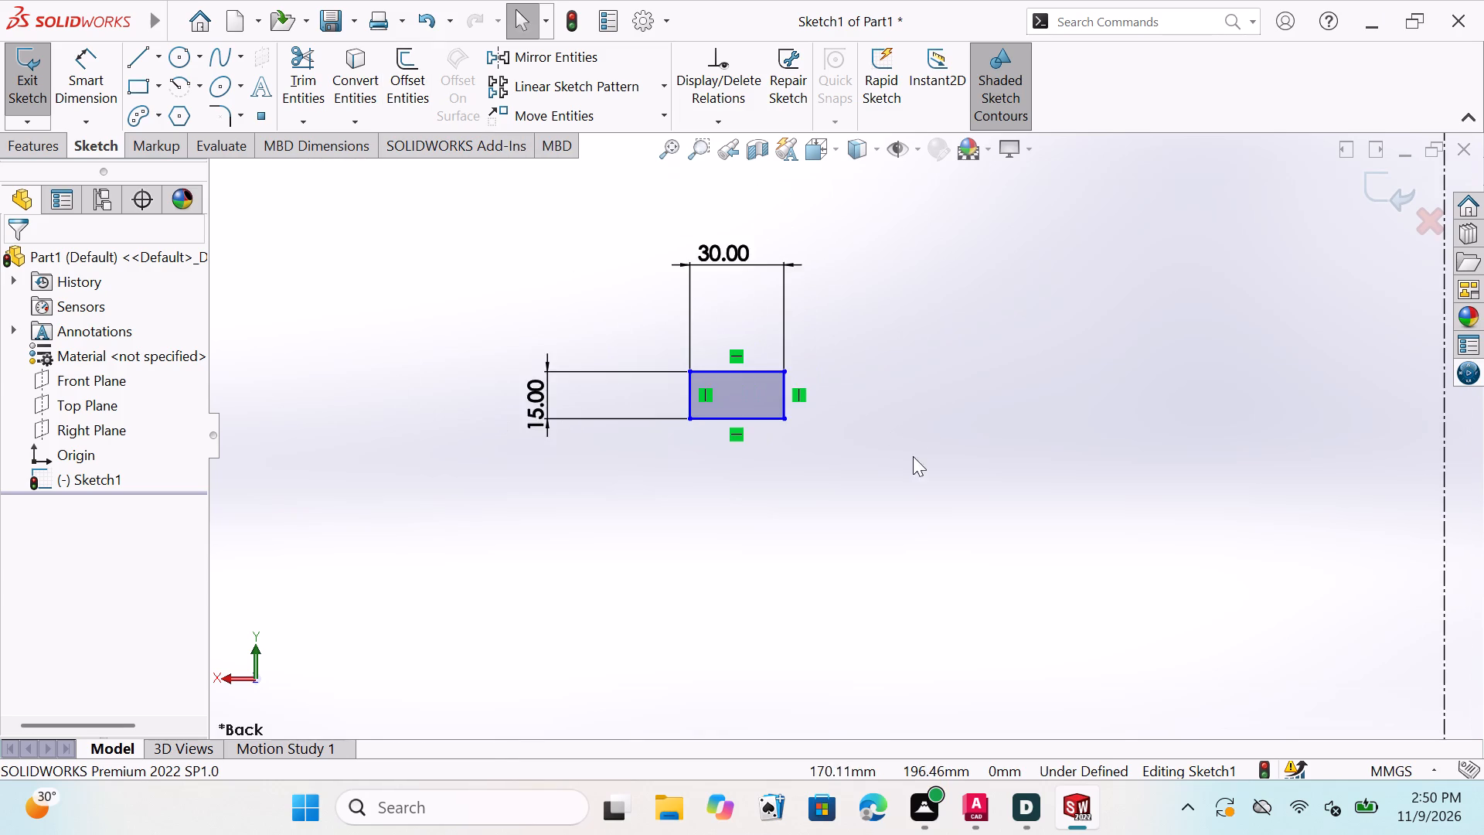
scroll(917, 485, up, 5)
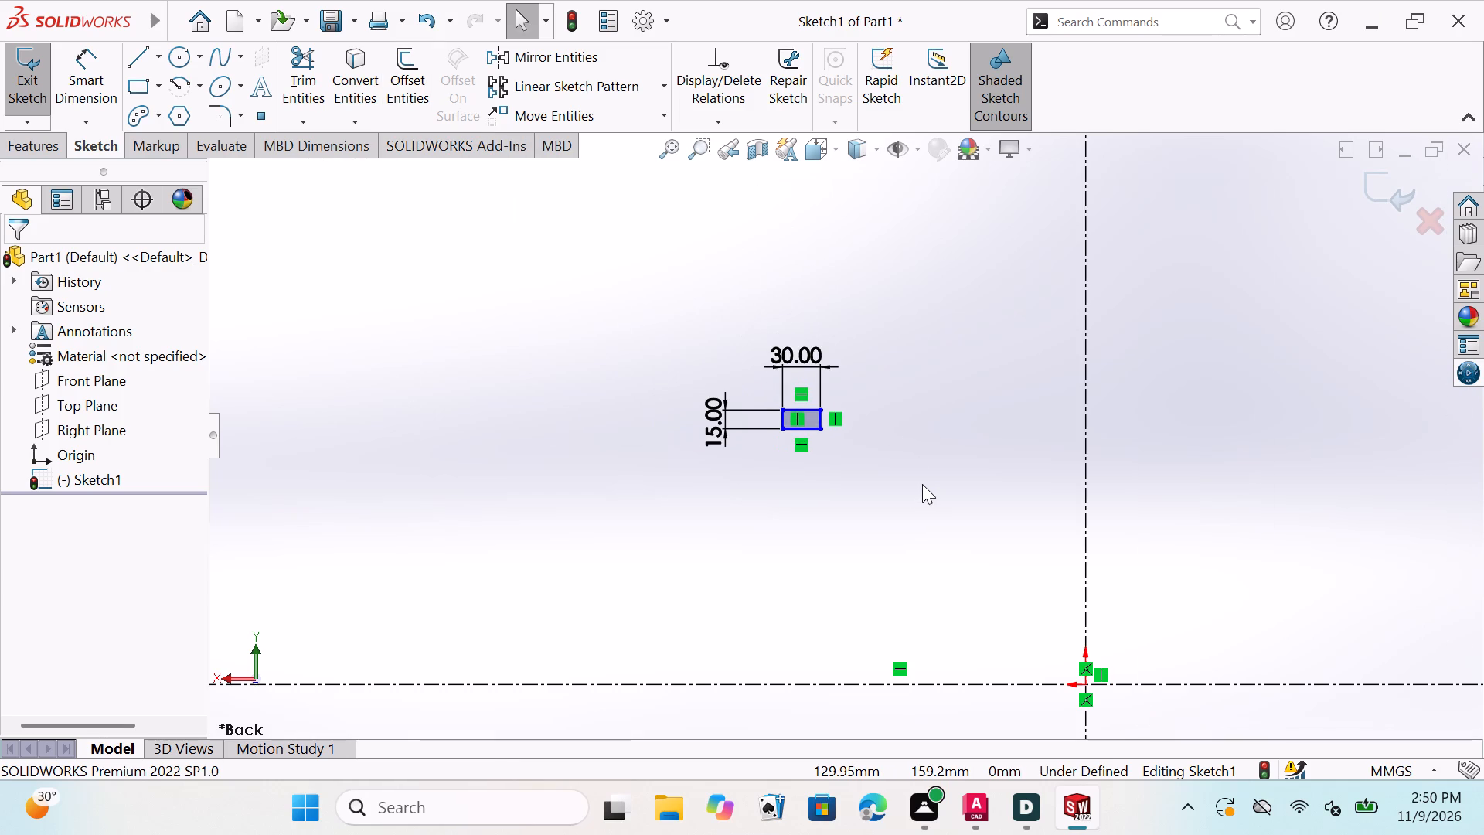
scroll(904, 489, down, 1)
scroll(830, 474, up, 1)
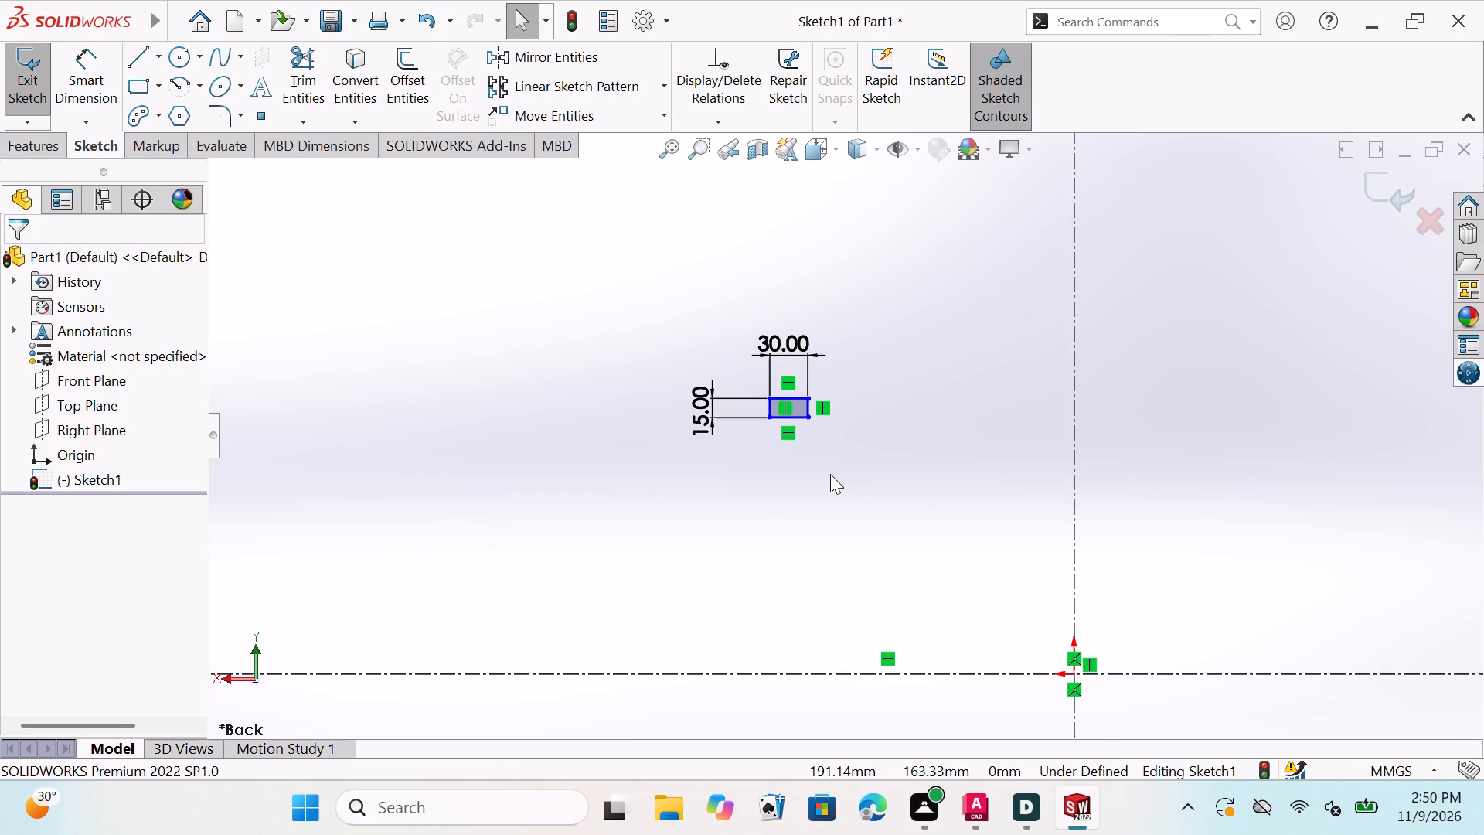
scroll(828, 411, down, 2)
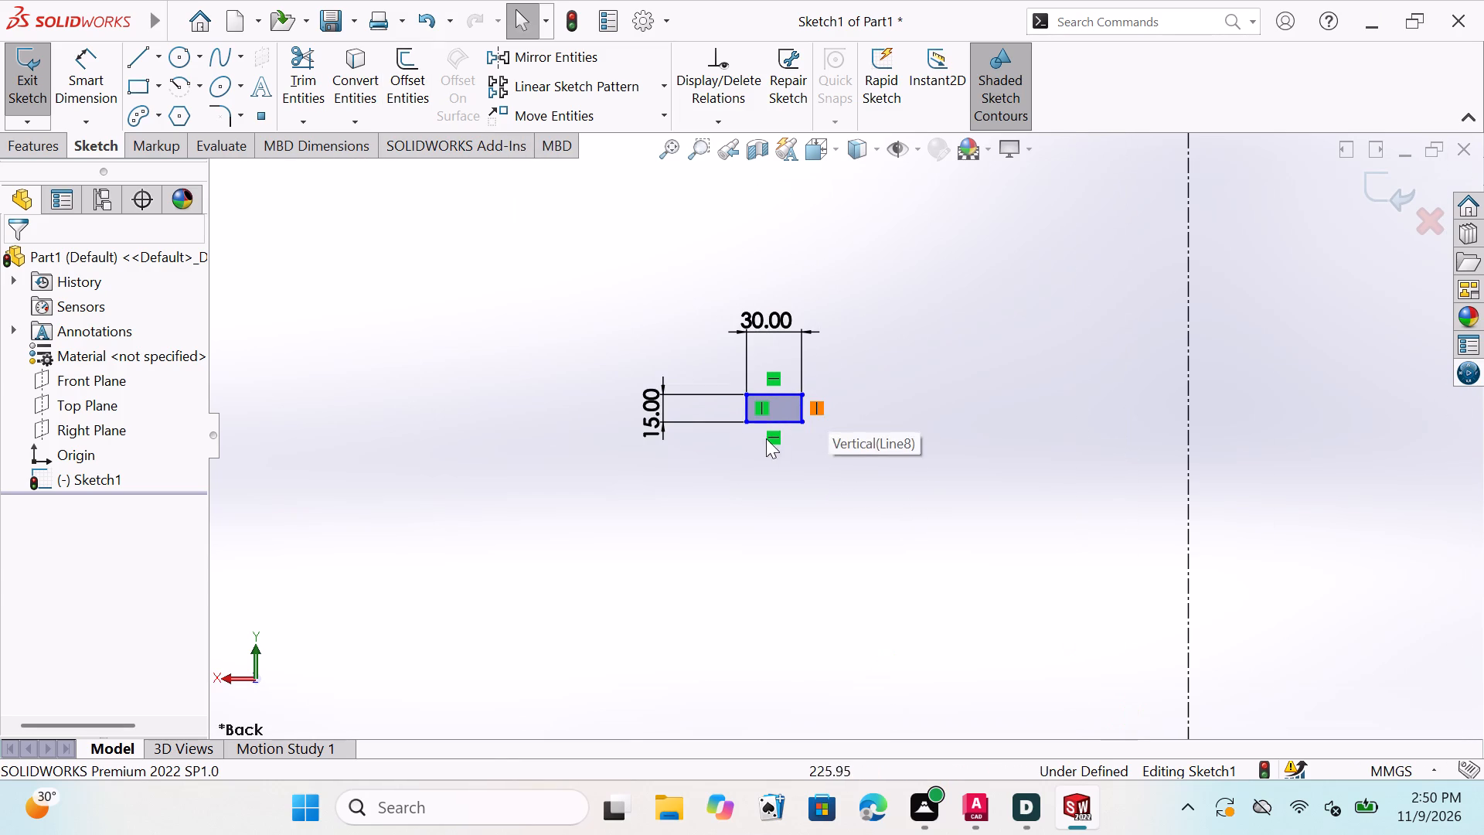
click(80, 77)
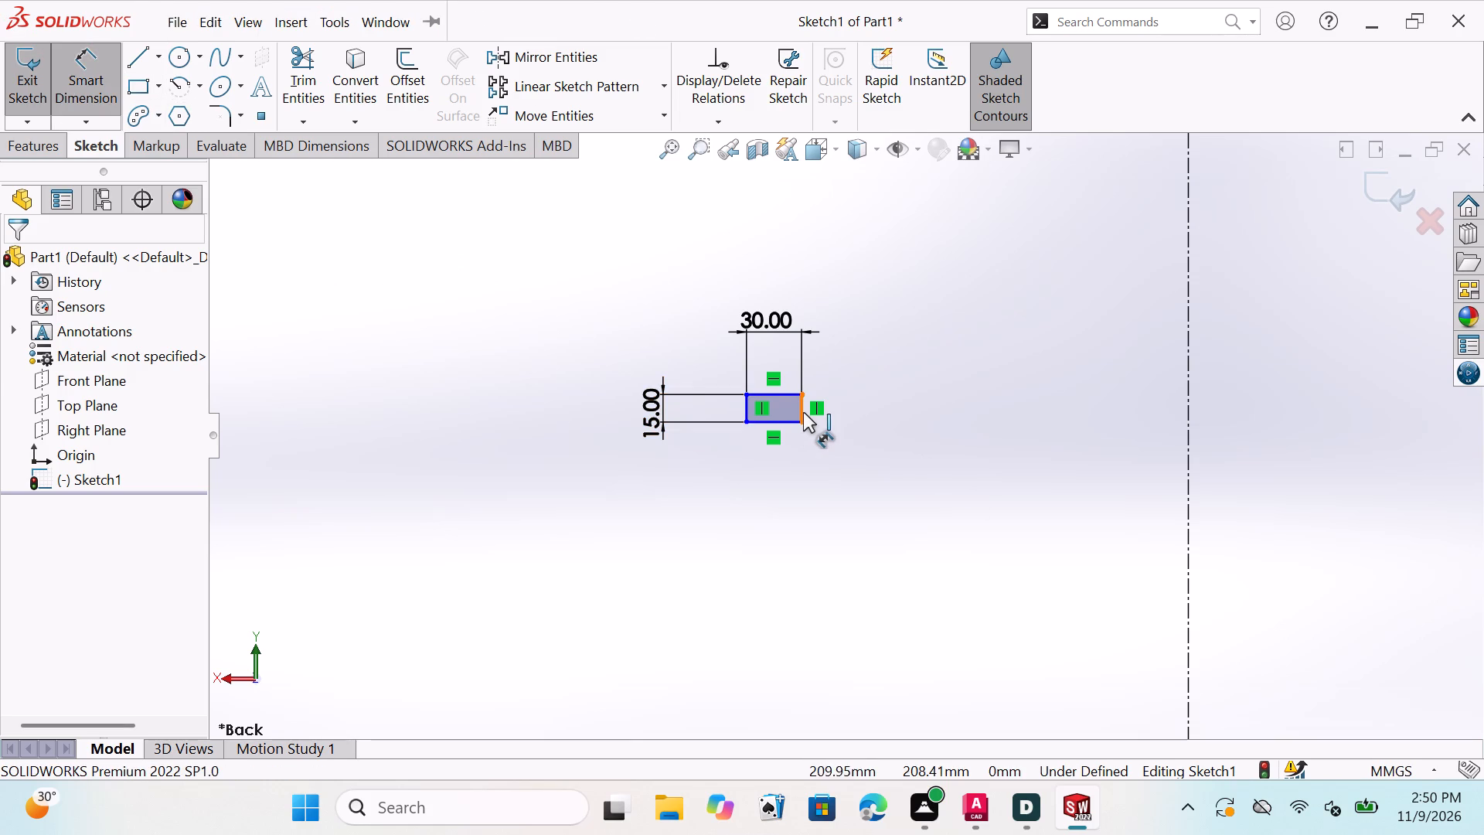
click(800, 406)
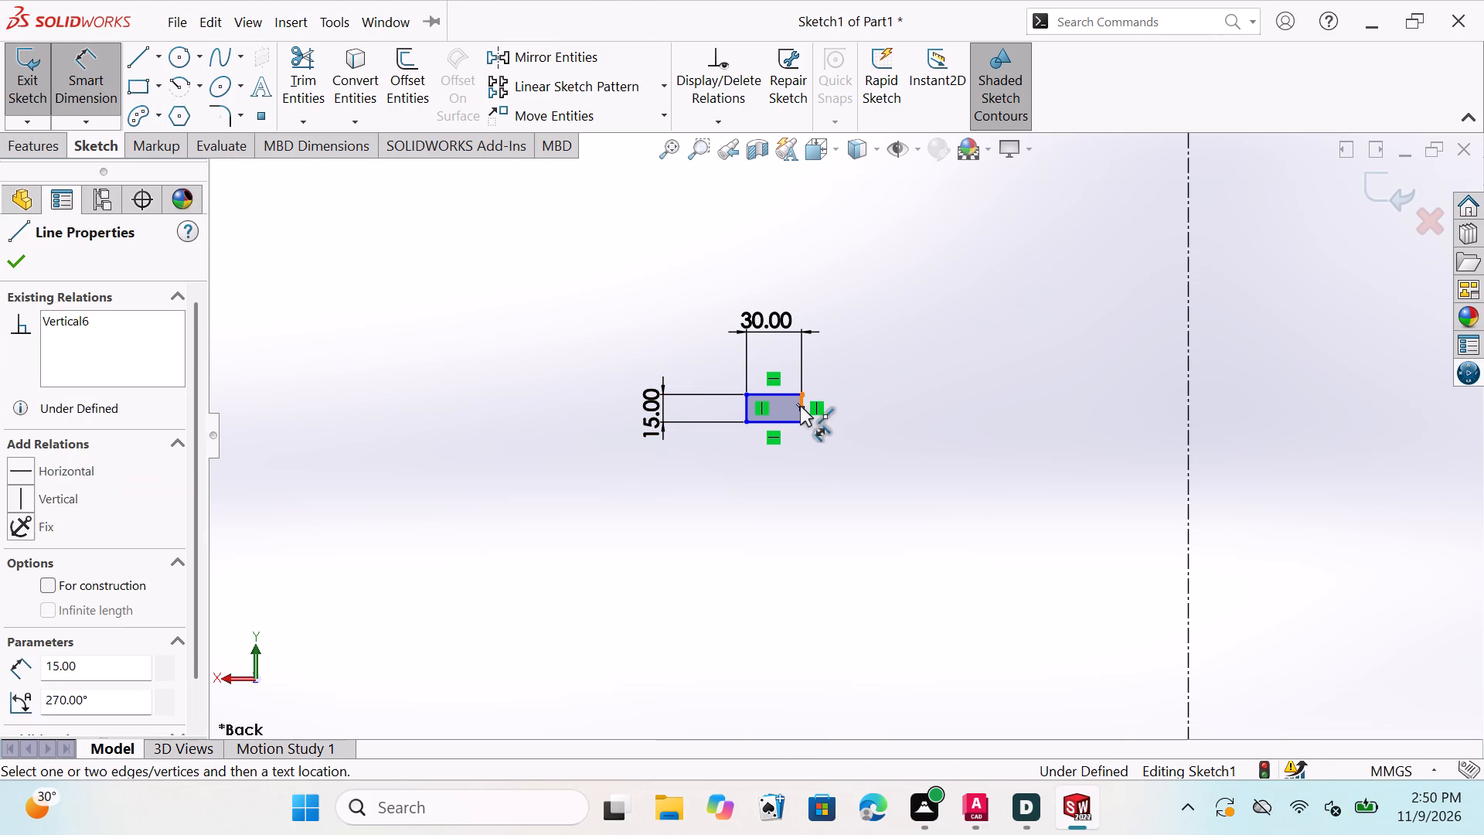
click(1187, 404)
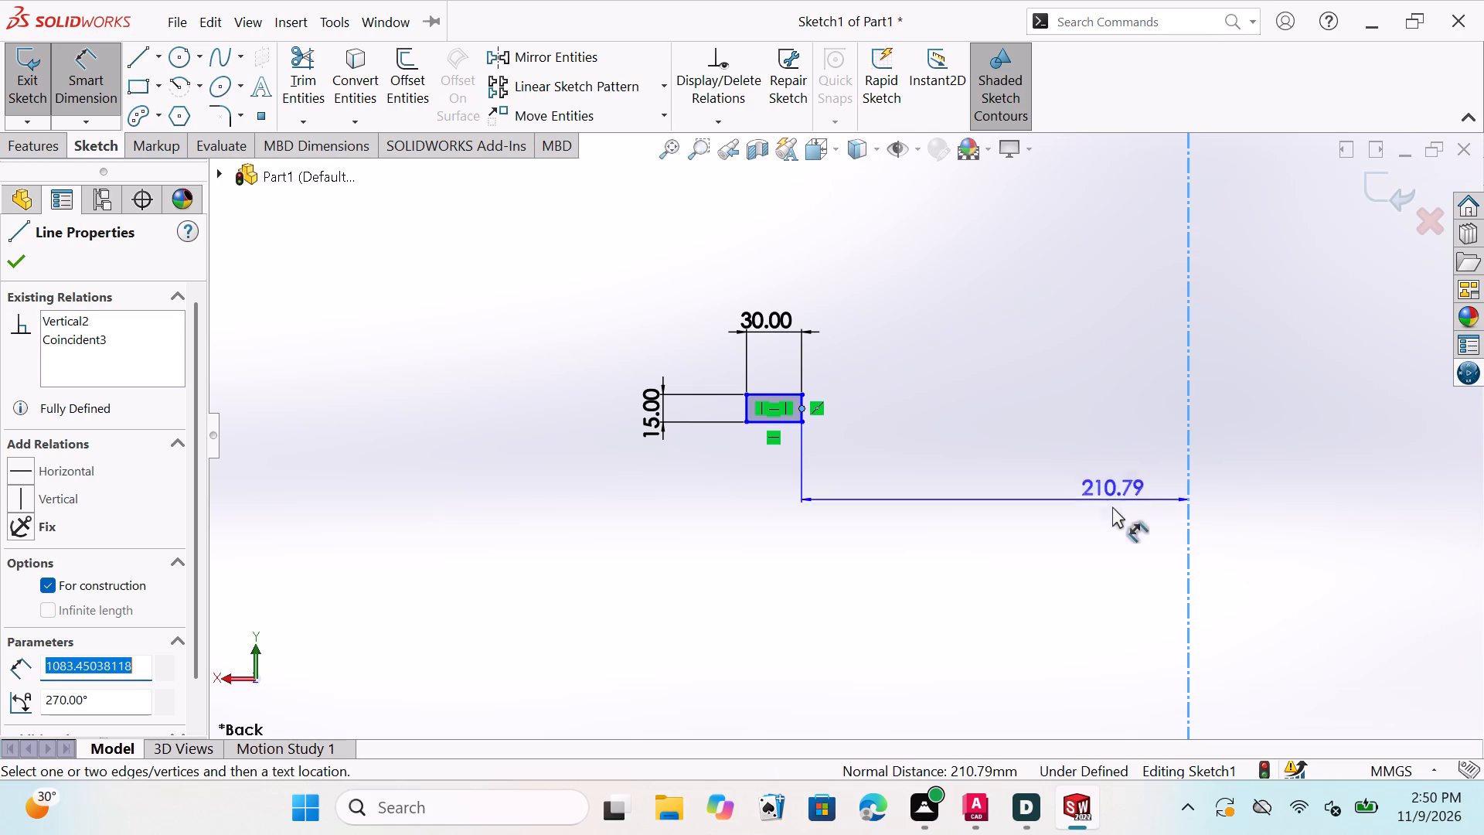
scroll(1137, 569, down, 1)
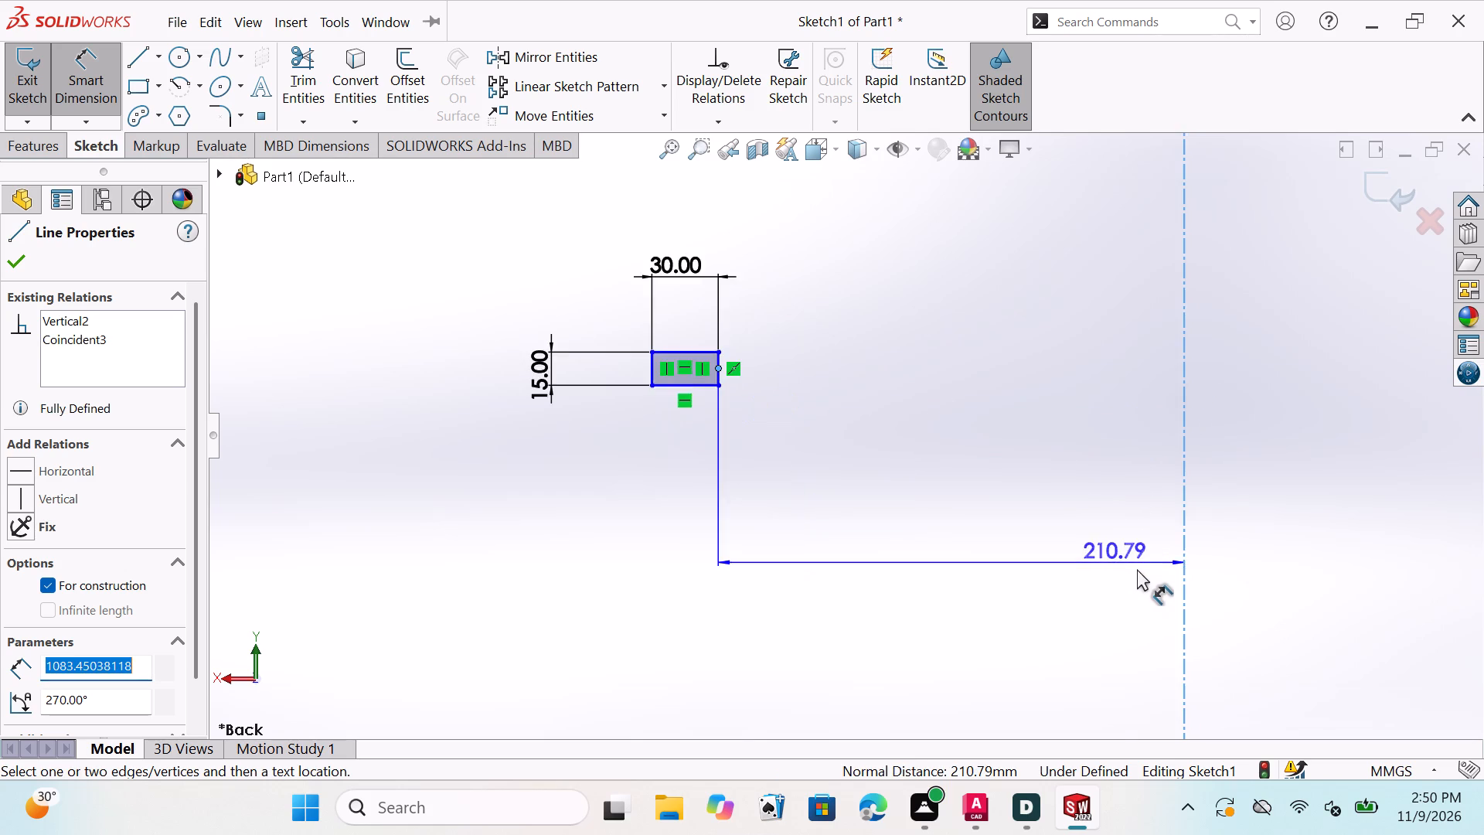
scroll(1137, 569, down, 1)
scroll(1137, 569, up, 5)
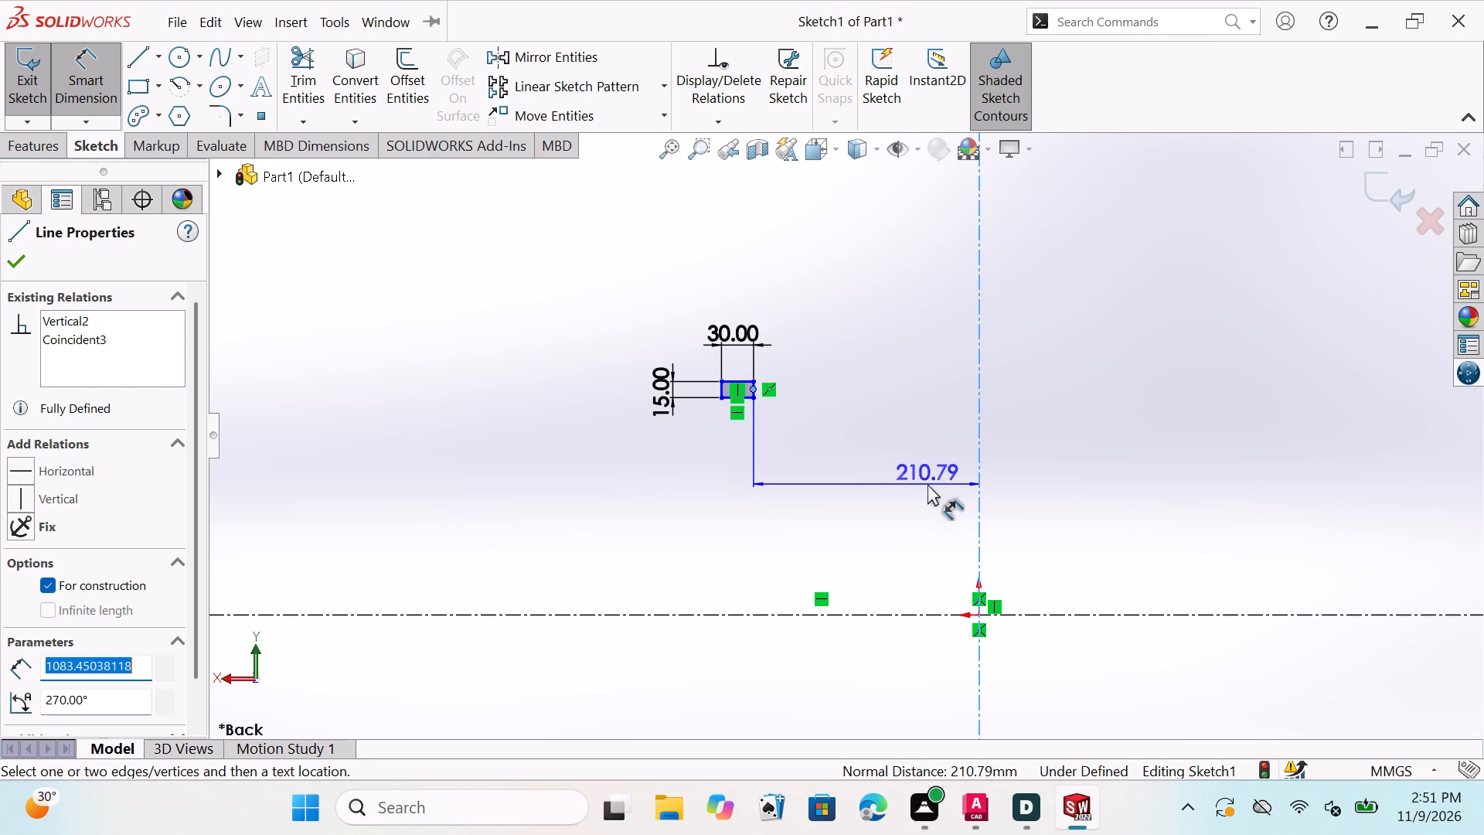
click(927, 484)
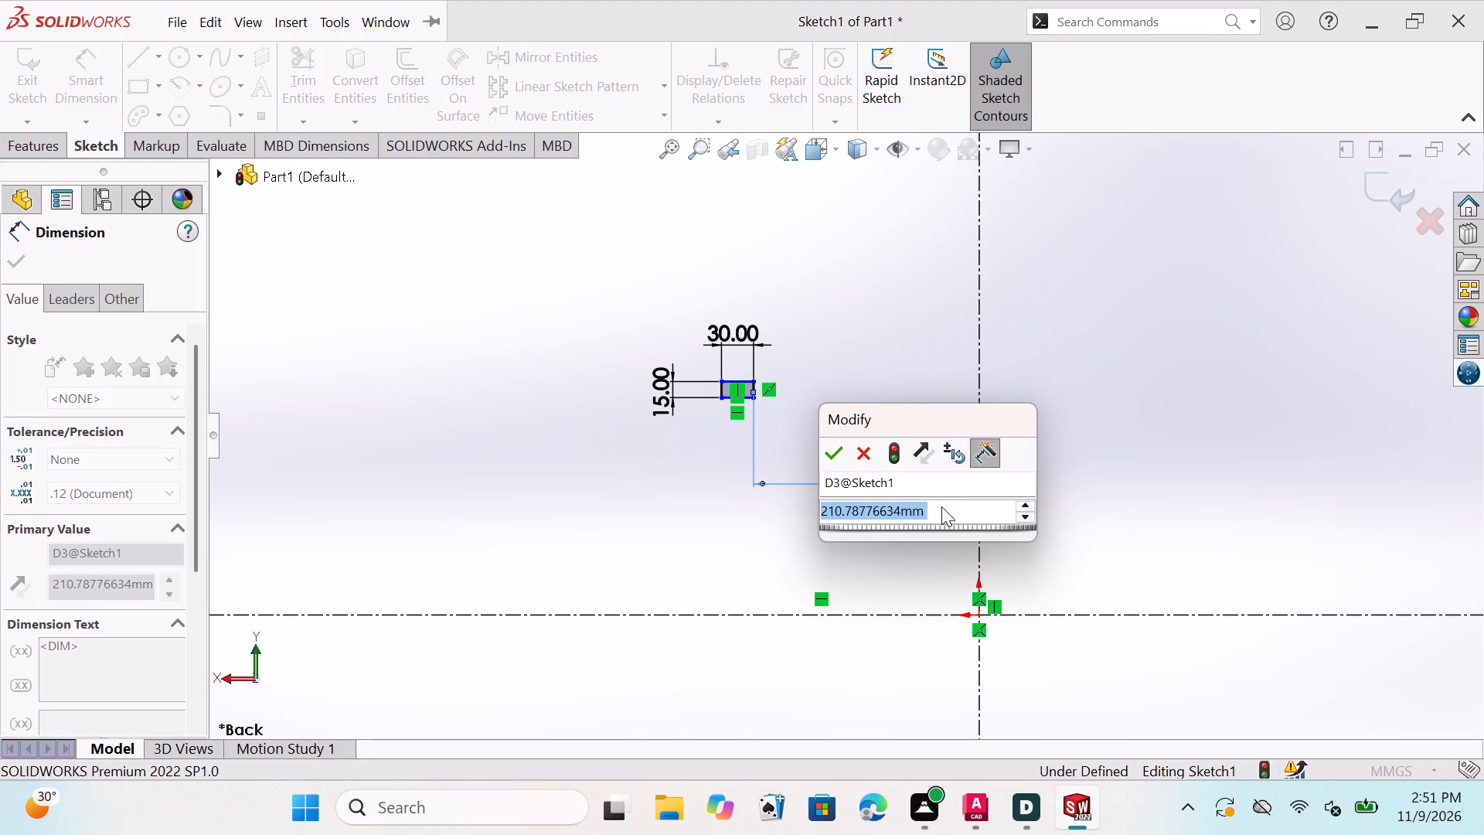
click(949, 514)
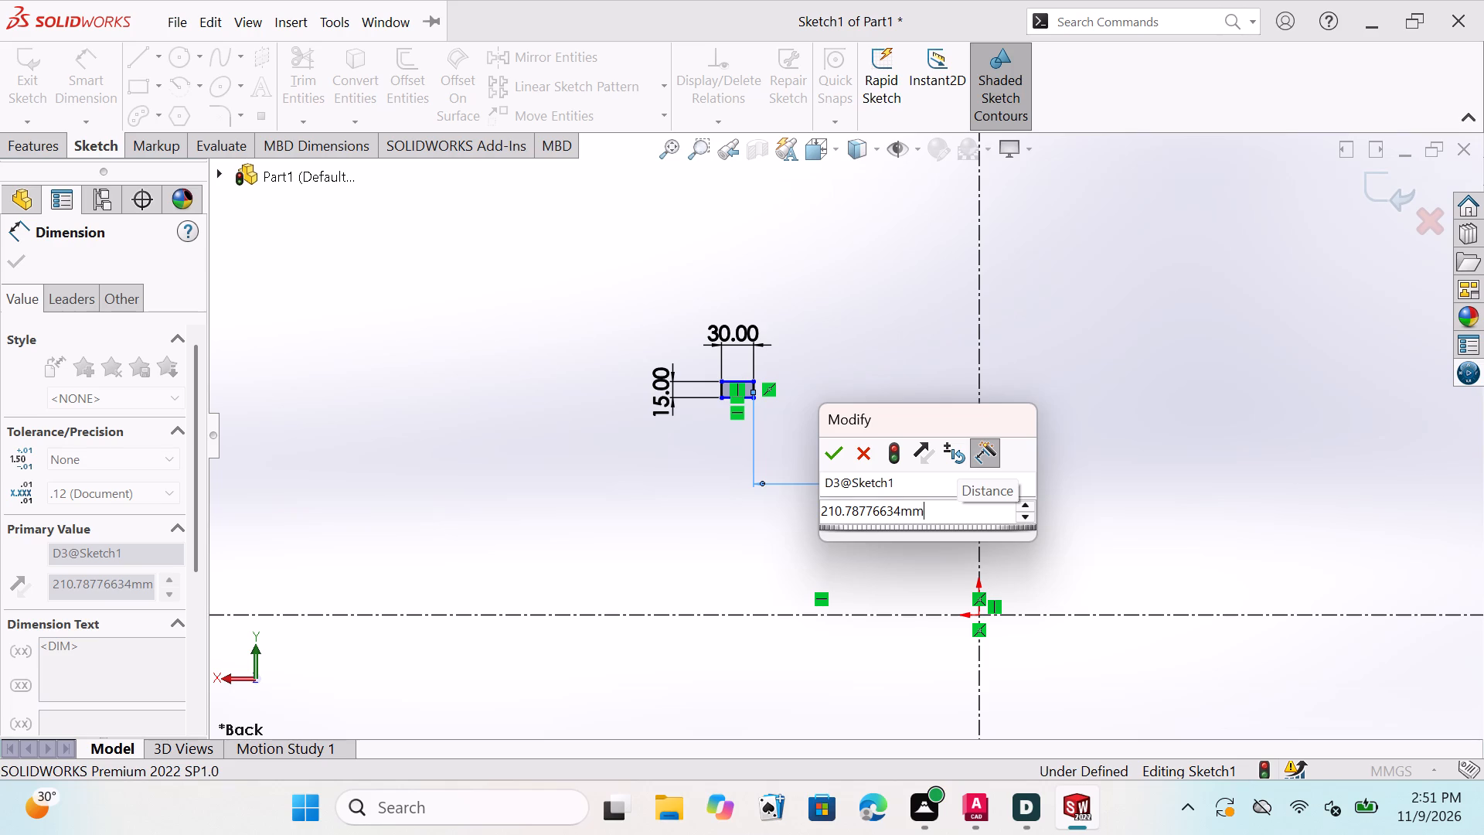
key(BackSpace)
key(BackSpace)
key(BackSpace)
key(BackSpace)
key(BackSpace)
key(BackSpace)
key(BackSpace)
key(BackSpace)
key(BackSpace)
key(BackSpace)
key(BackSpace)
key(BackSpace)
key(BackSpace)
key(BackSpace)
key(BackSpace)
key(BackSpace)
key(BackSpace)
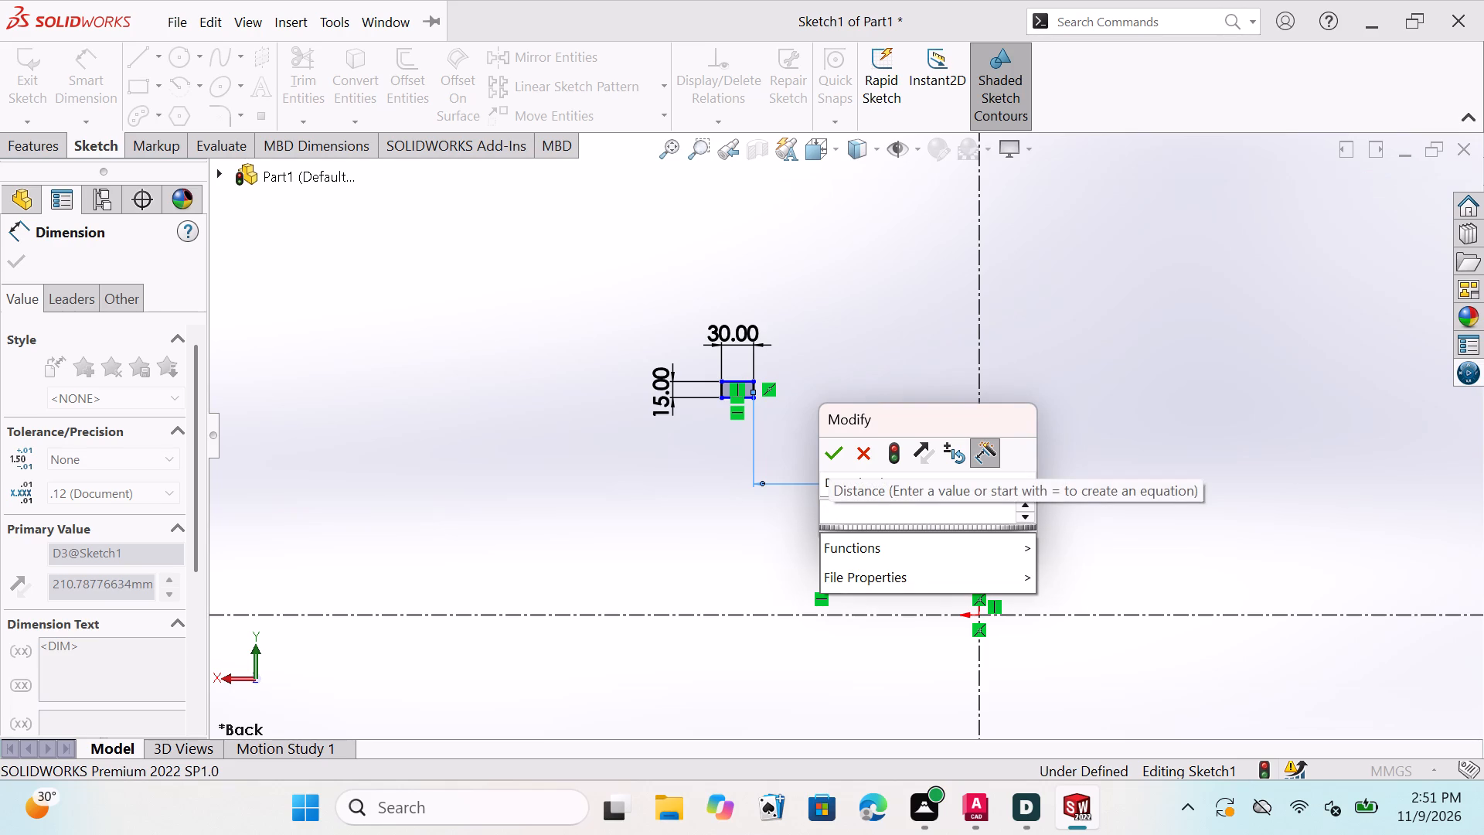
text(50)
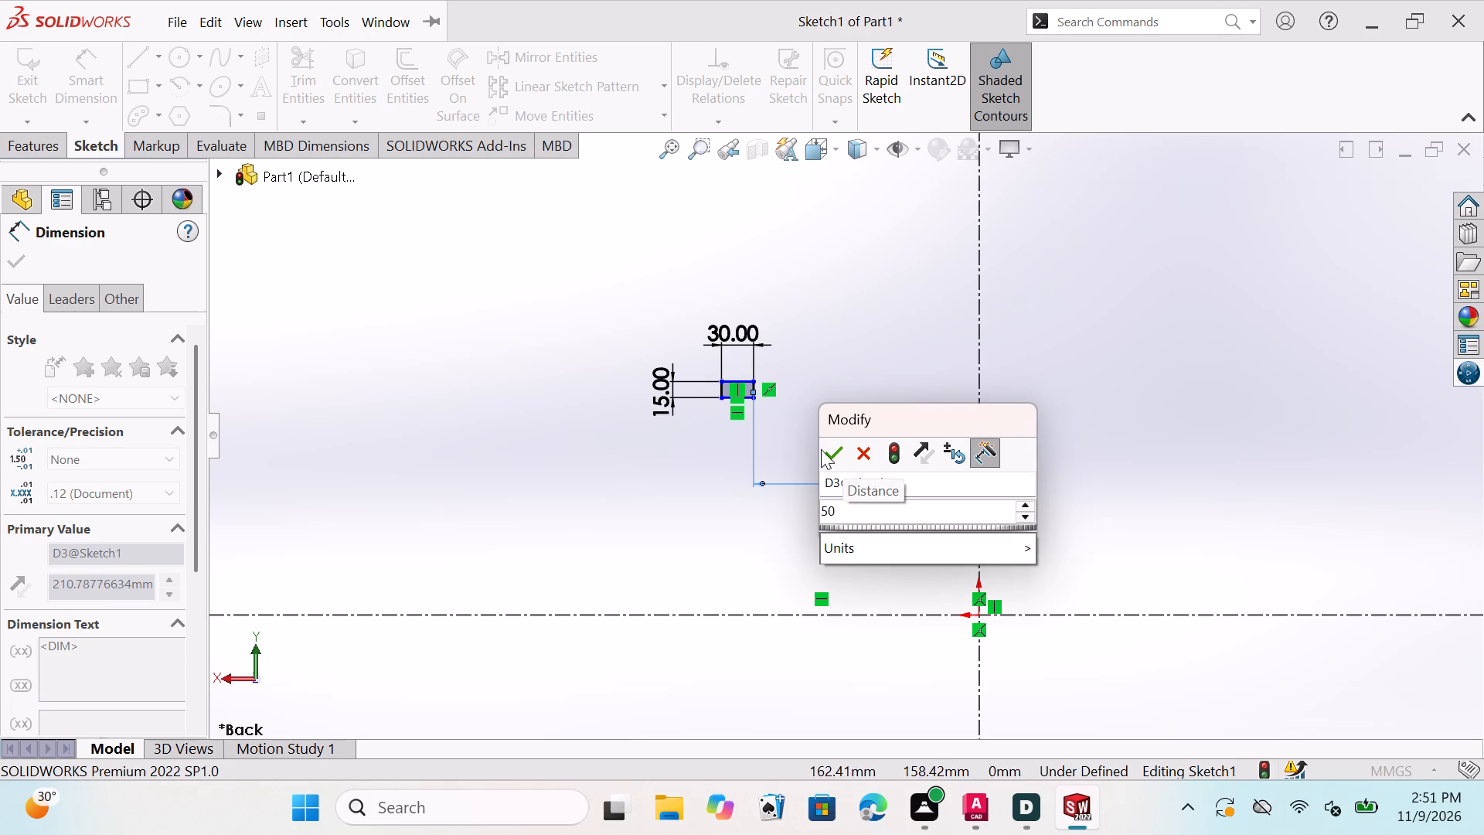
click(832, 452)
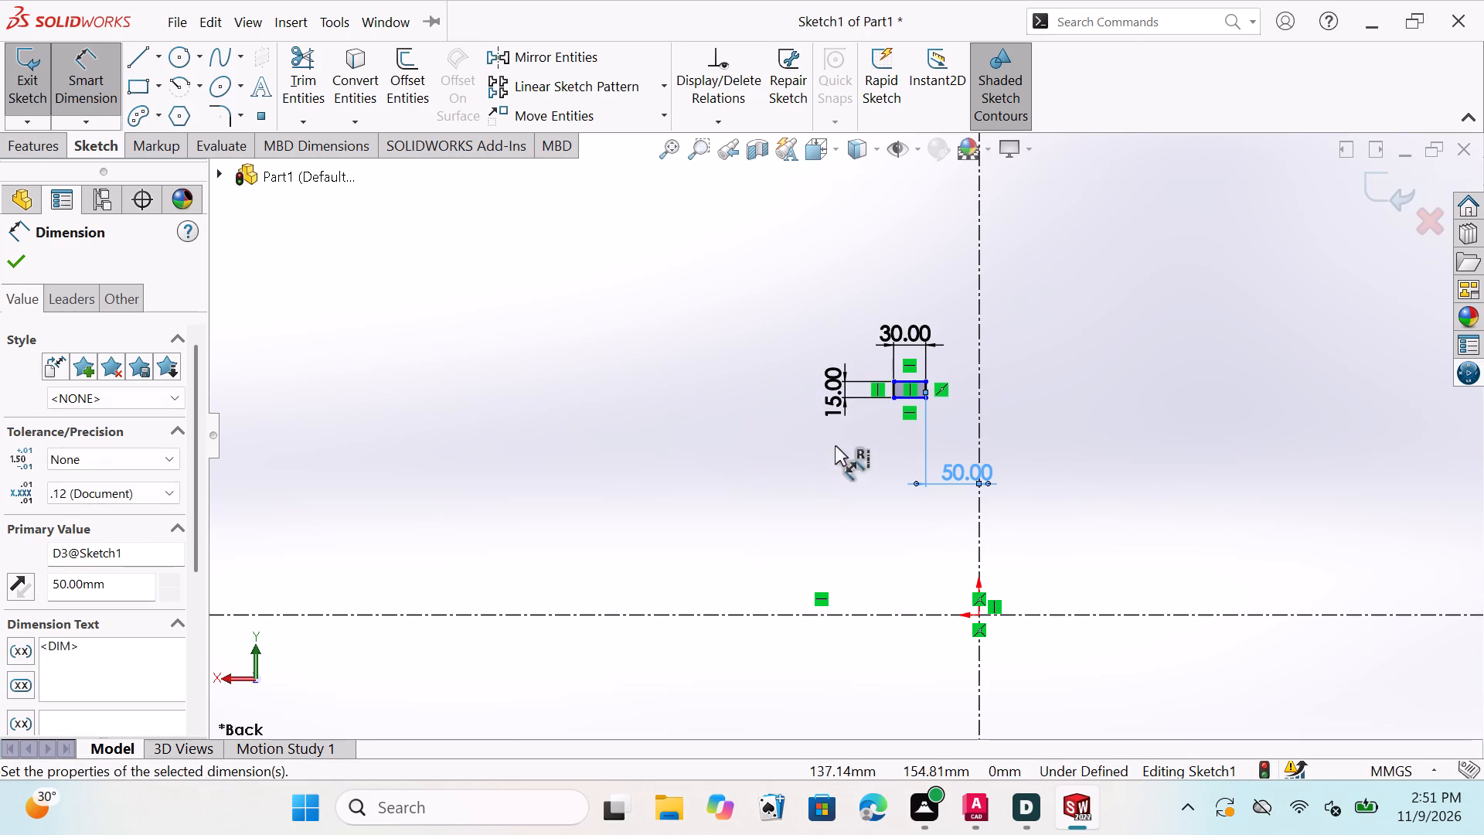
scroll(931, 385, down, 2)
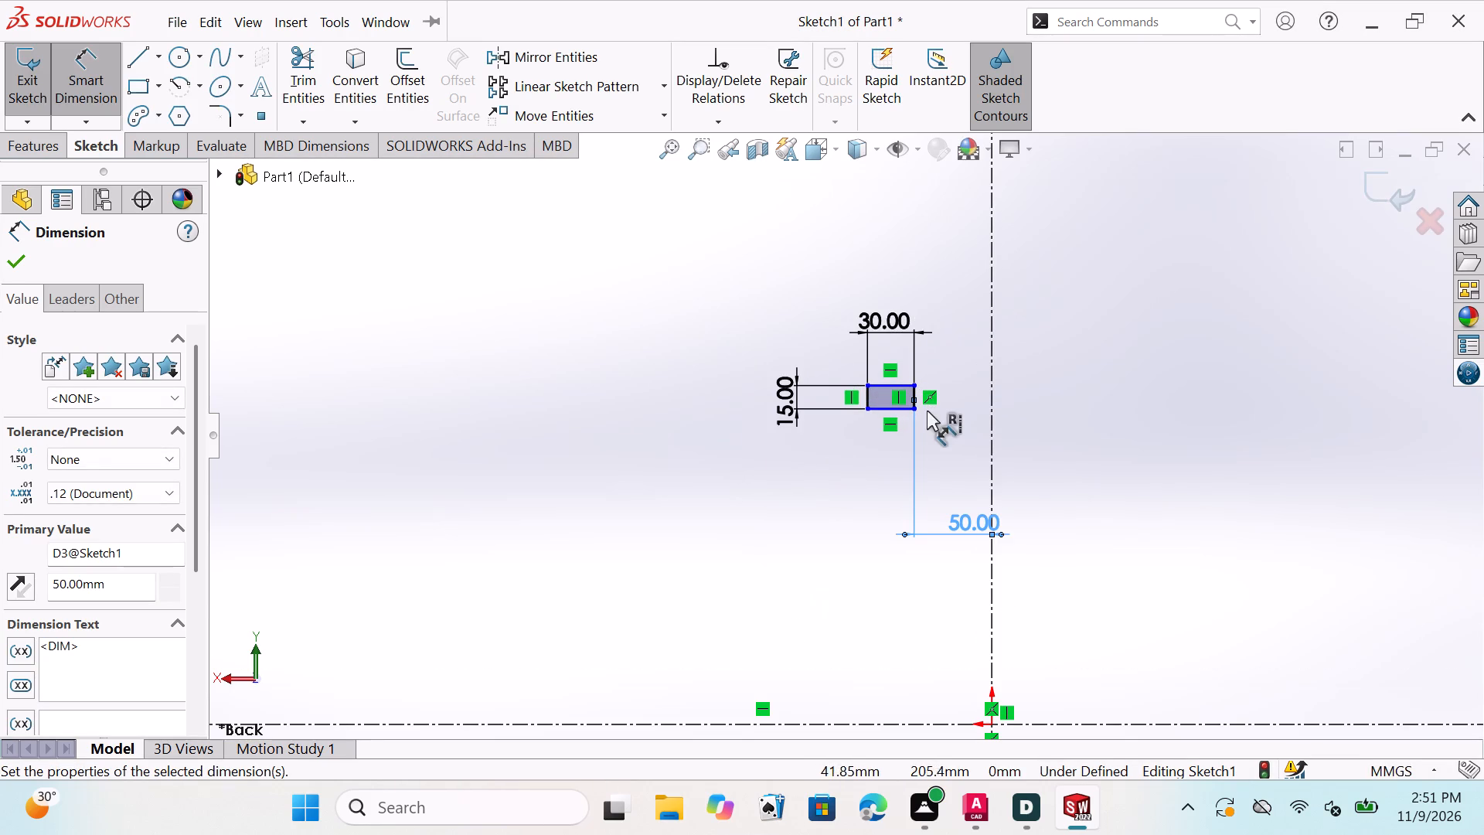
click(9, 260)
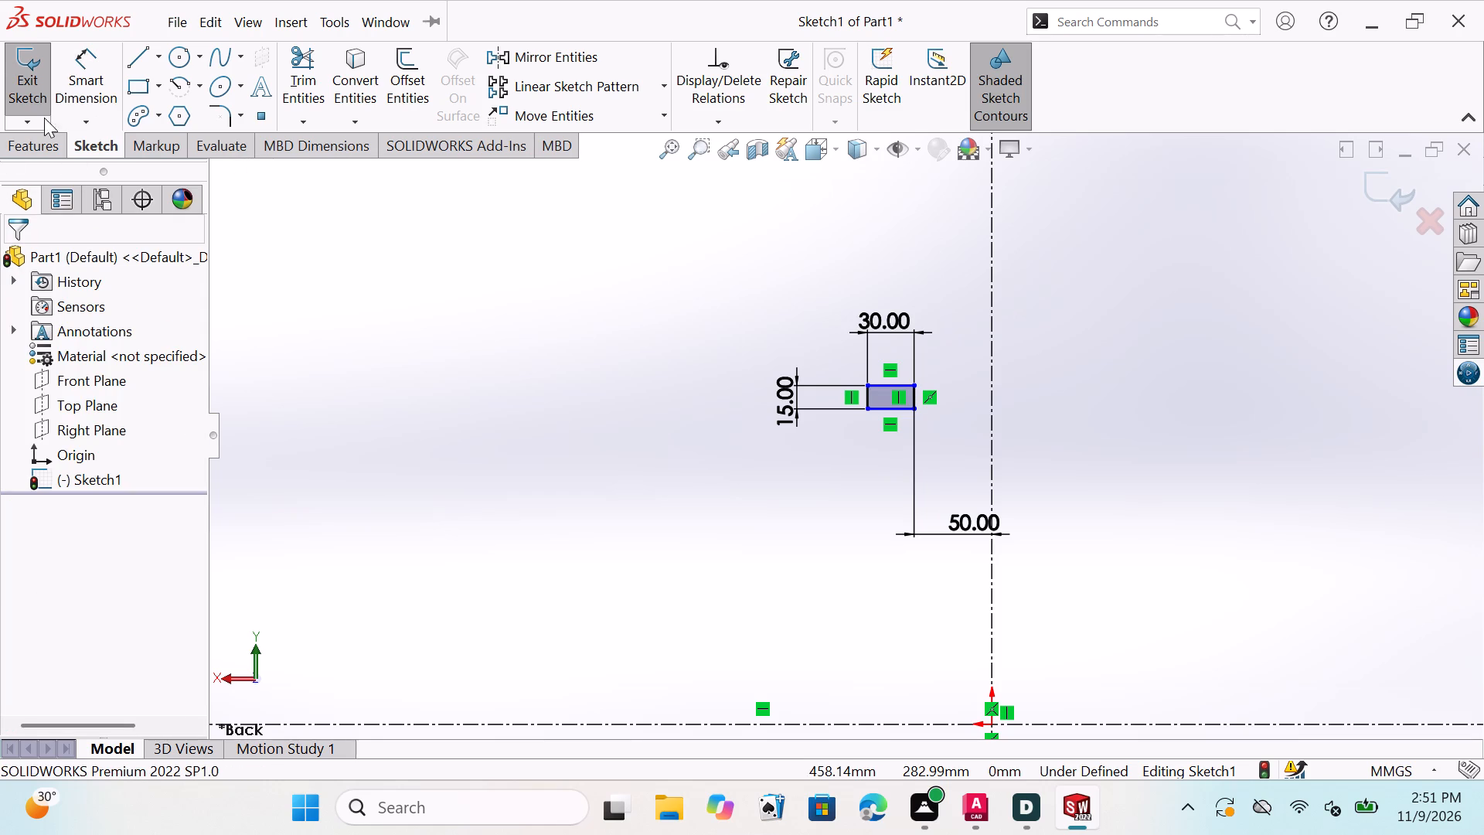
key(Escape)
key(Escape)
key(Escape)
key(Escape)
key(Escape)
key(Escape)
key(Escape)
key(Escape)
key(Escape)
key(Escape)
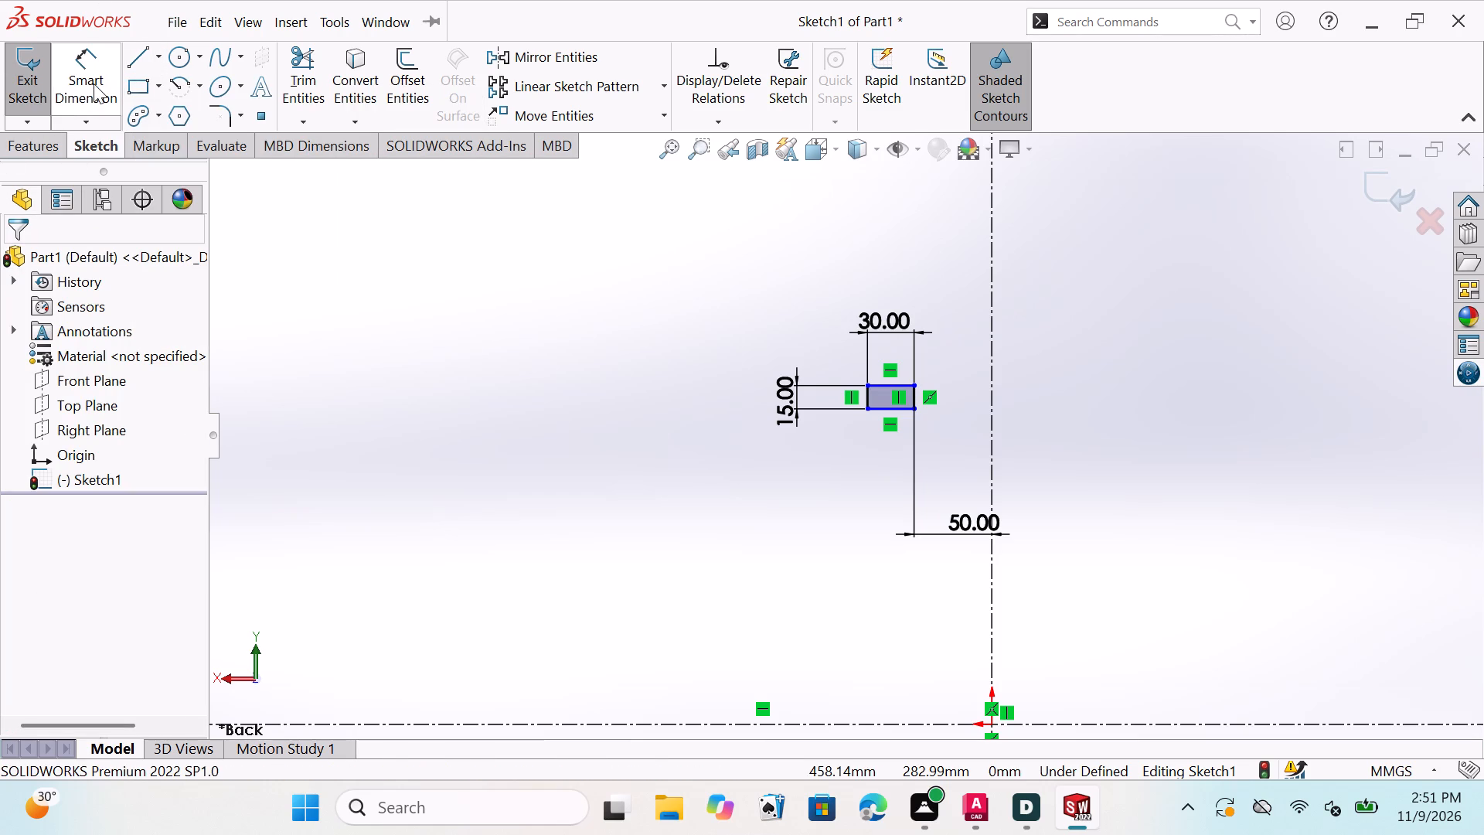
Dimension the rectangle's bottom edge from the horizontal centerline with Smart Dimension and set the distance to 50 mm.
click(90, 84)
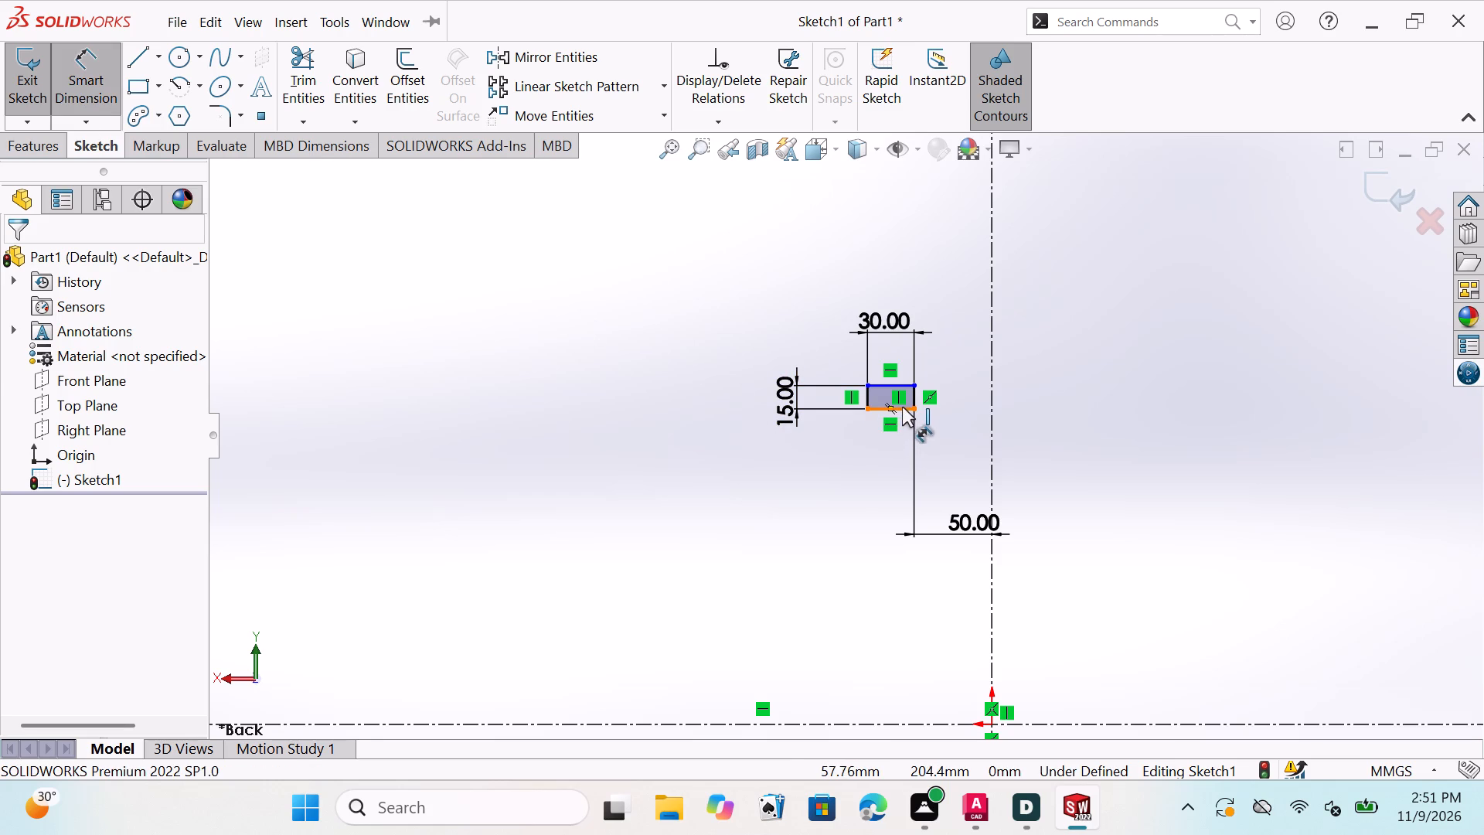
click(902, 407)
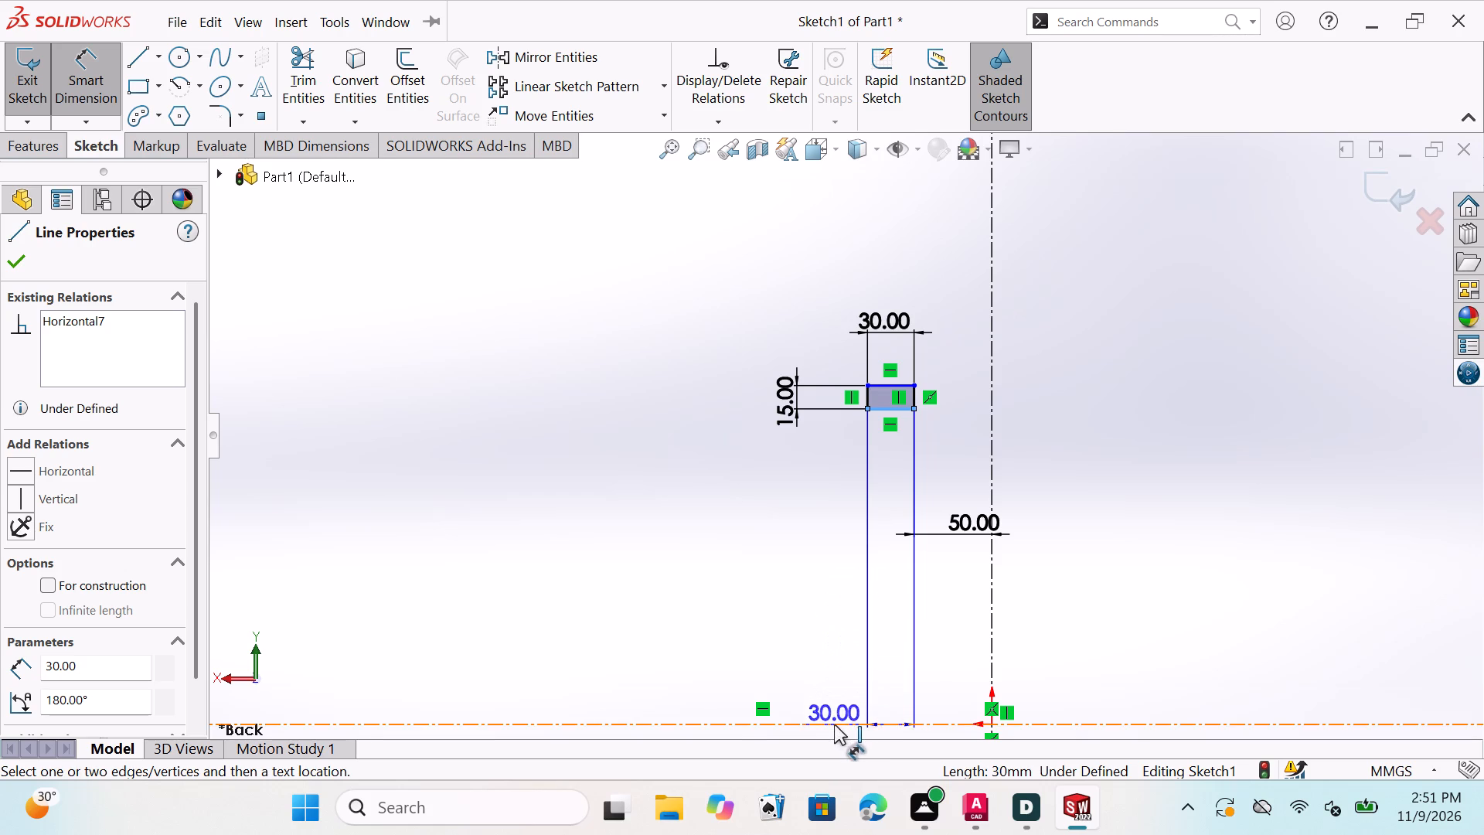
drag(834, 722, 835, 710)
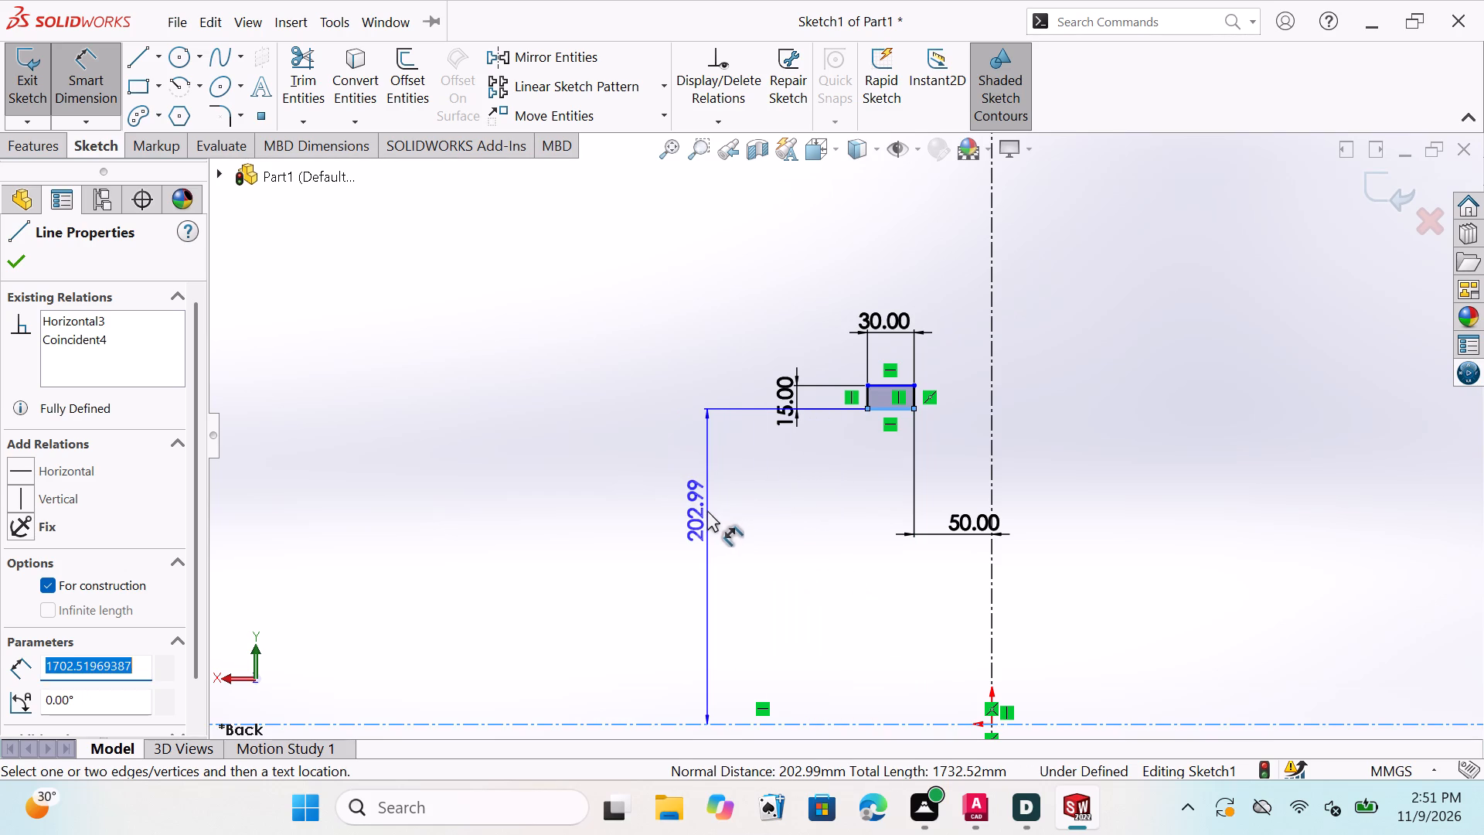
double_click(707, 510)
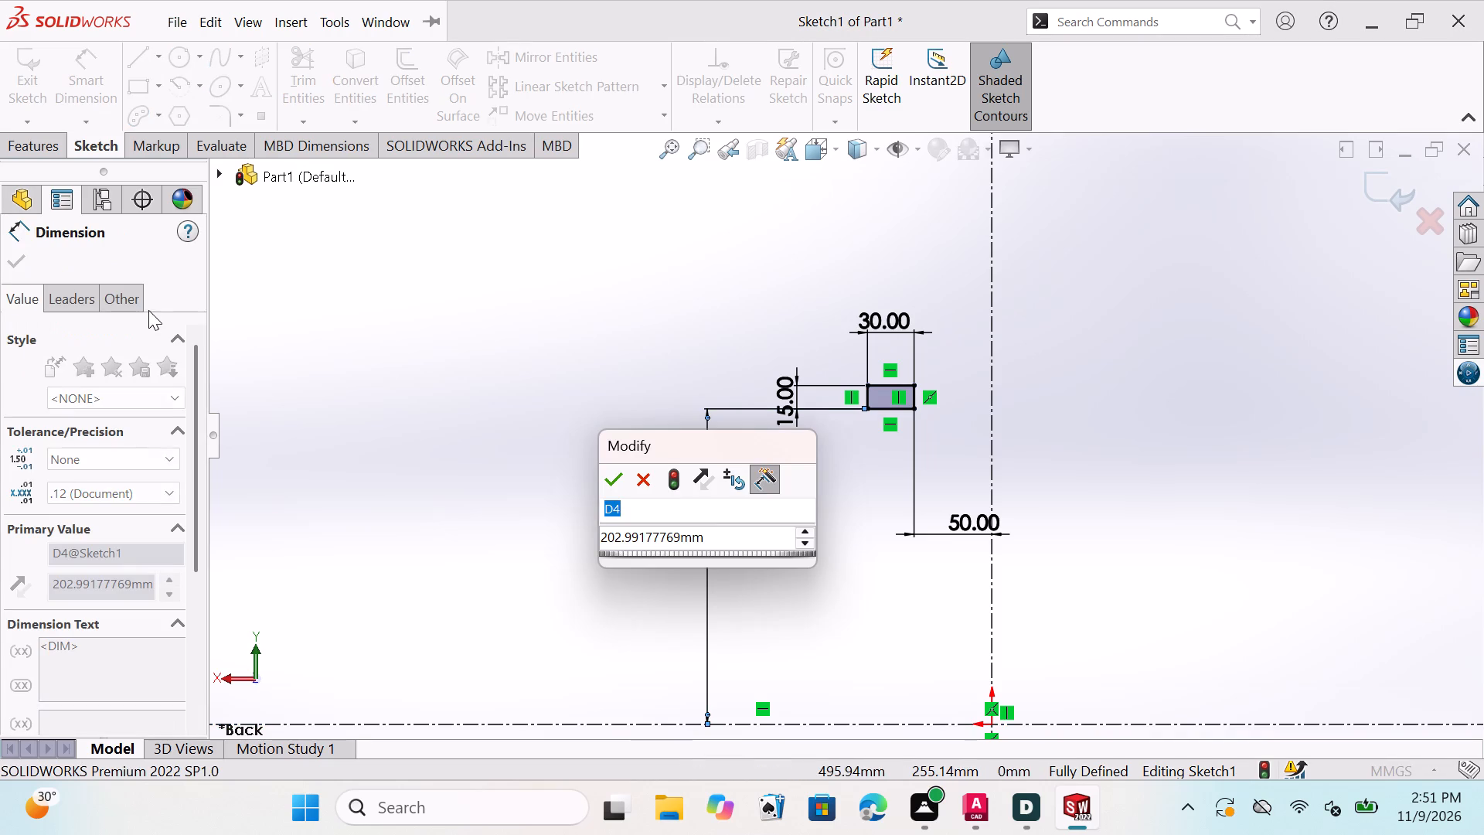
click(735, 534)
key(BackSpace)
key(BackSpace)
key(BackSpace)
key(BackSpace)
key(BackSpace)
key(BackSpace)
key(BackSpace)
key(BackSpace)
key(BackSpace)
key(BackSpace)
key(BackSpace)
key(BackSpace)
key(BackSpace)
key(BackSpace)
key(BackSpace)
key(BackSpace)
key(BackSpace)
key(BackSpace)
key(BackSpace)
key(BackSpace)
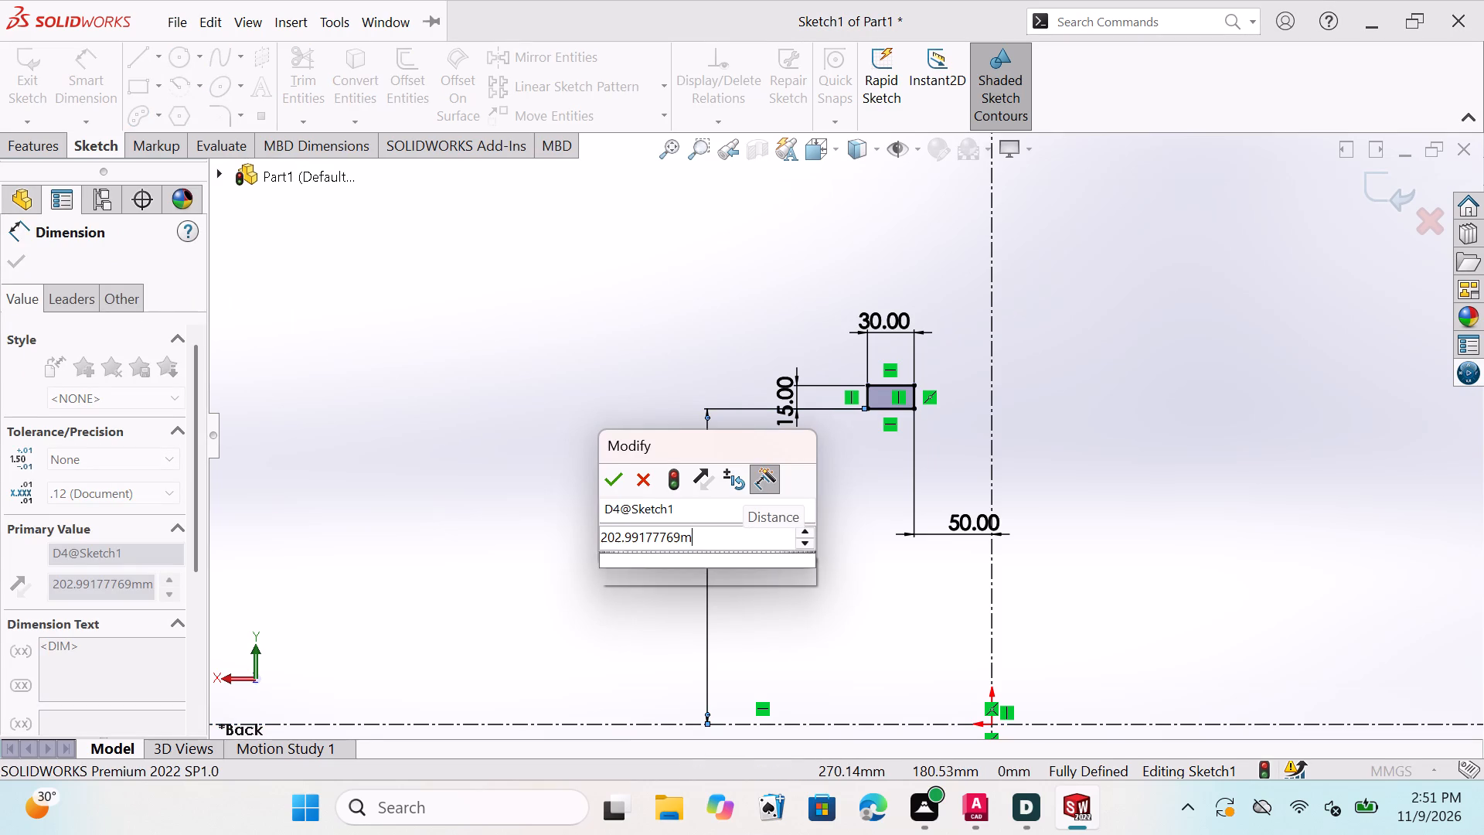
text(50)
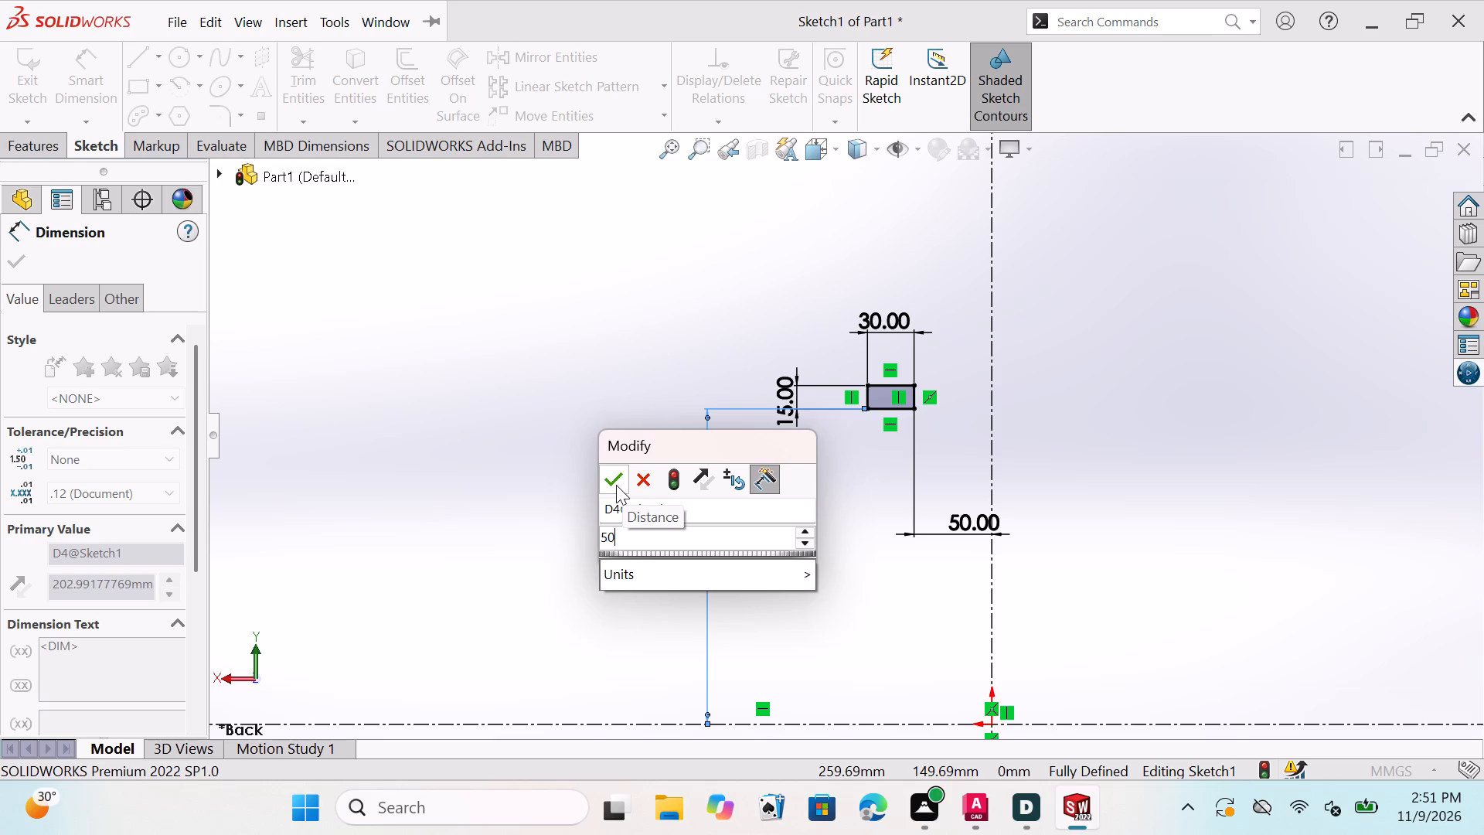
click(616, 485)
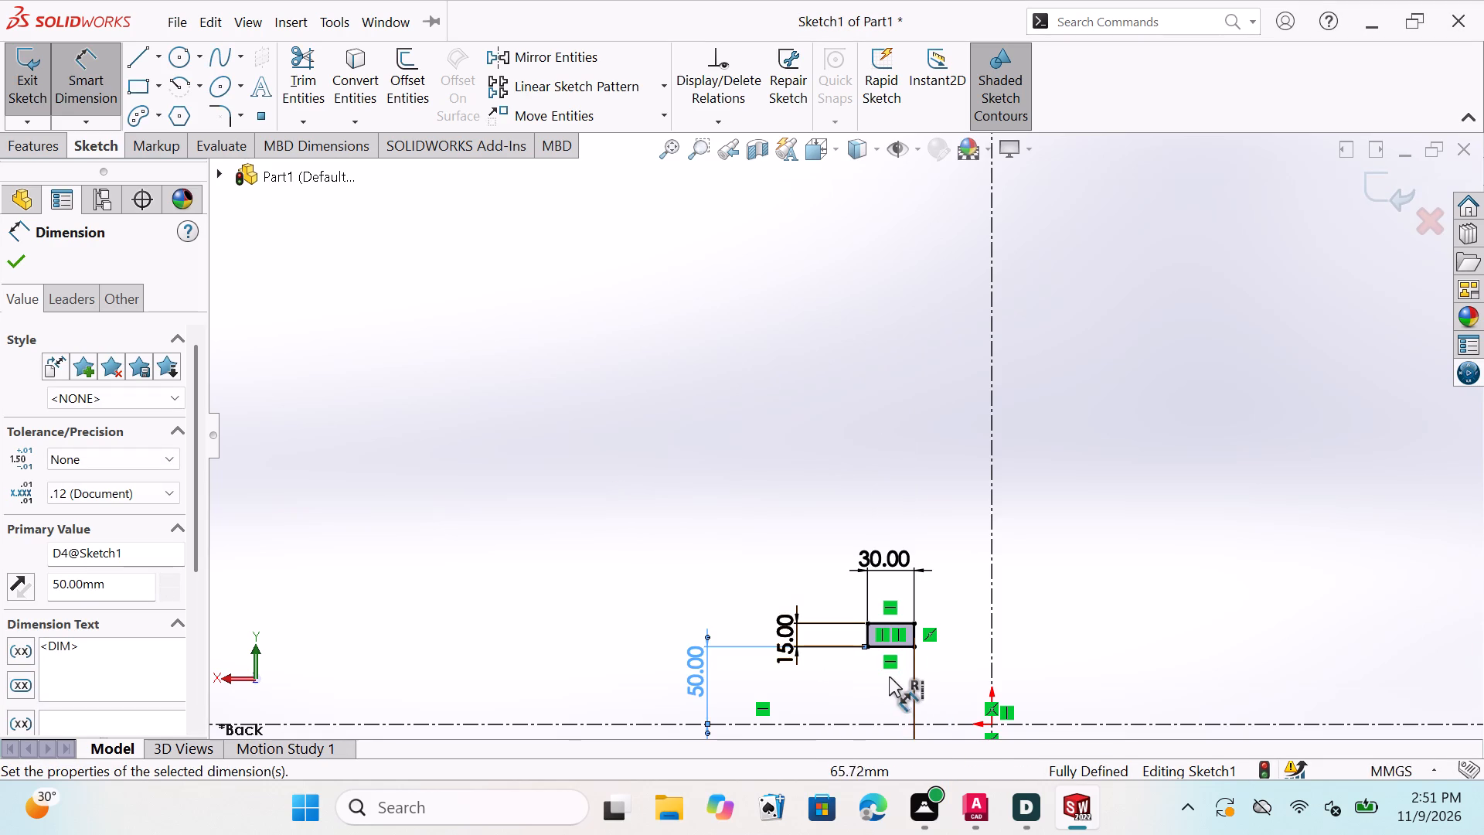
scroll(887, 677, down, 5)
scroll(901, 556, down, 4)
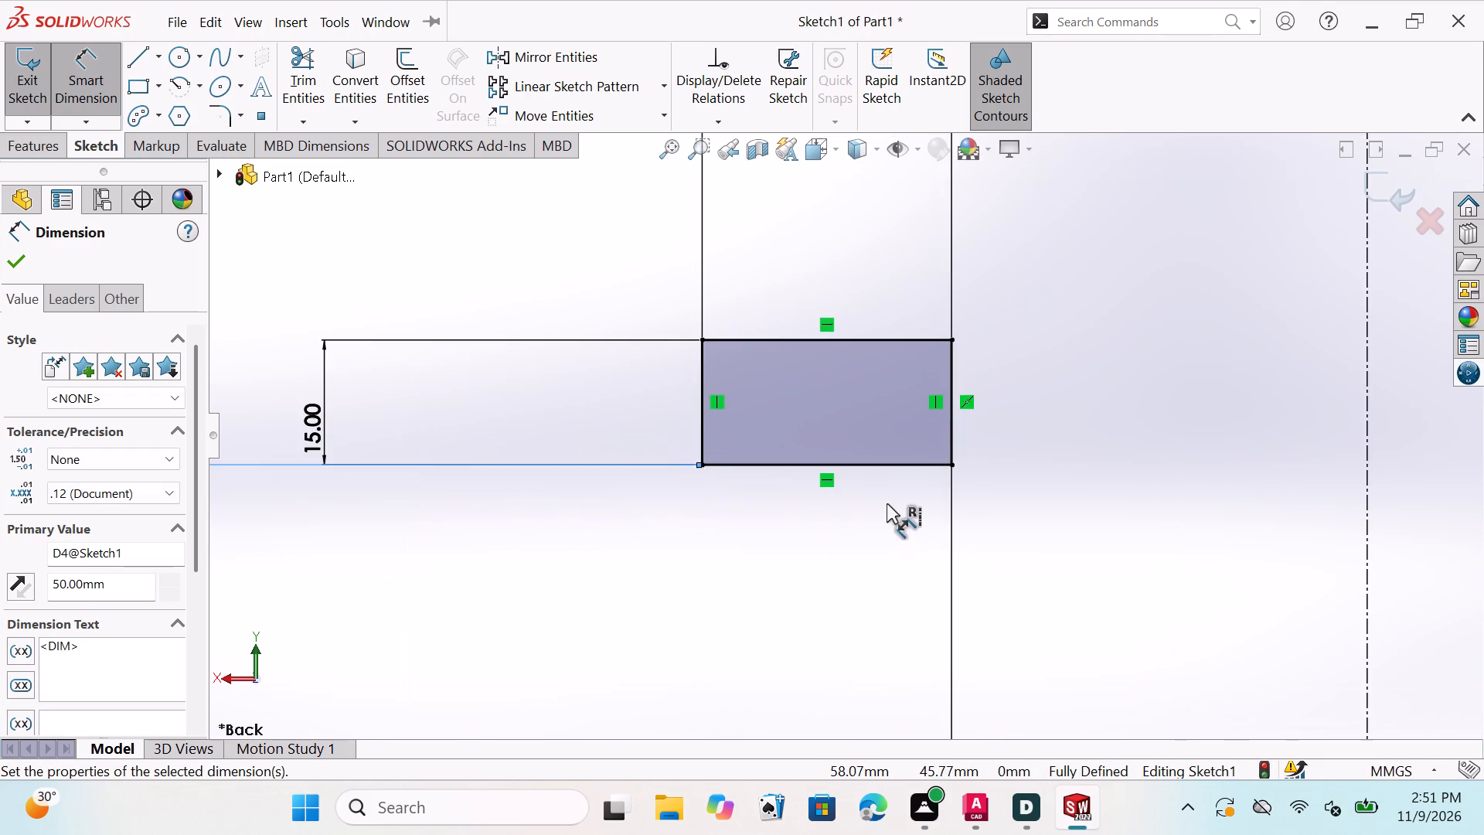
scroll(876, 507, down, 1)
scroll(876, 508, up, 3)
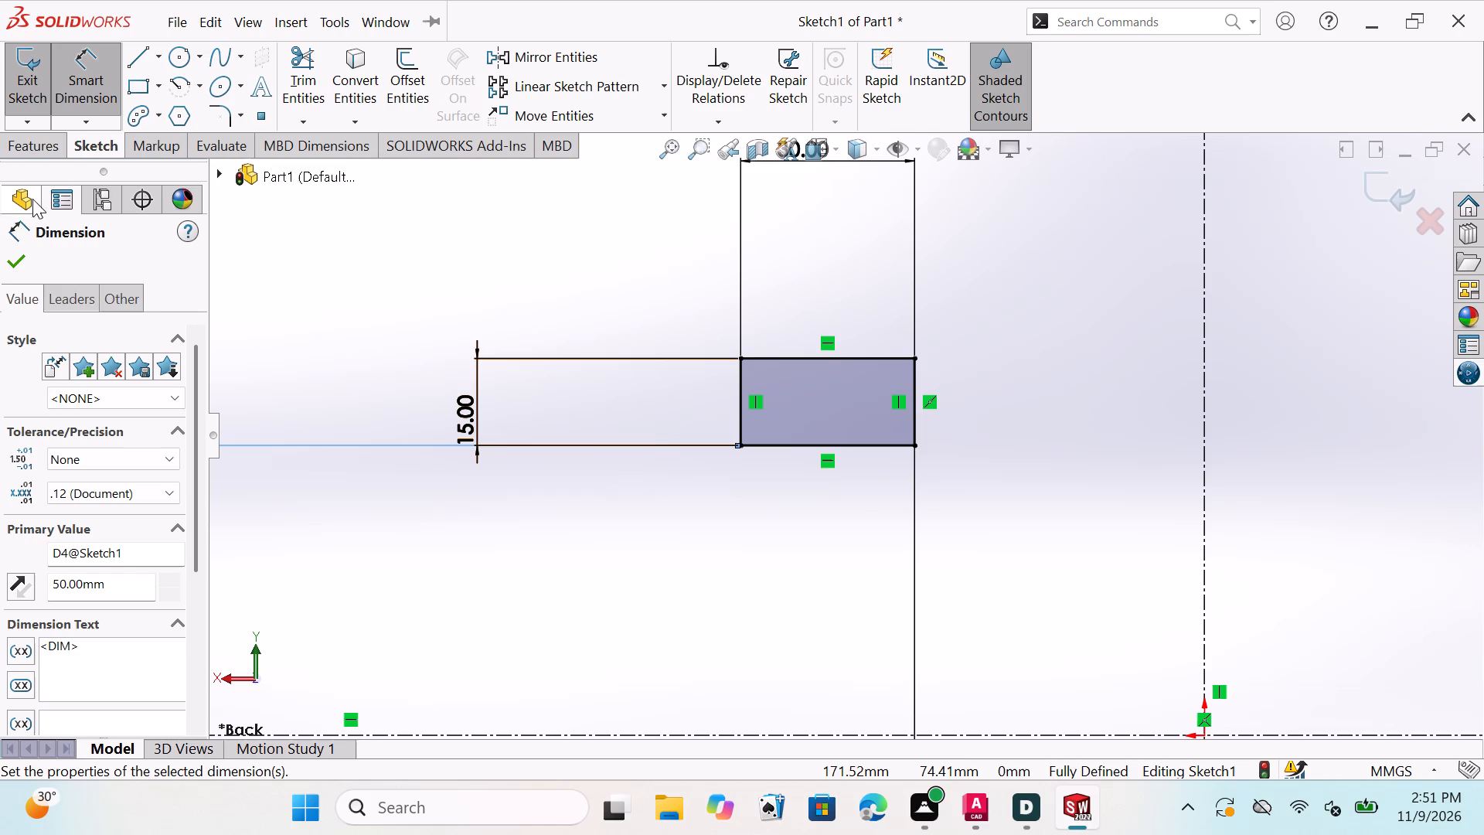
click(15, 261)
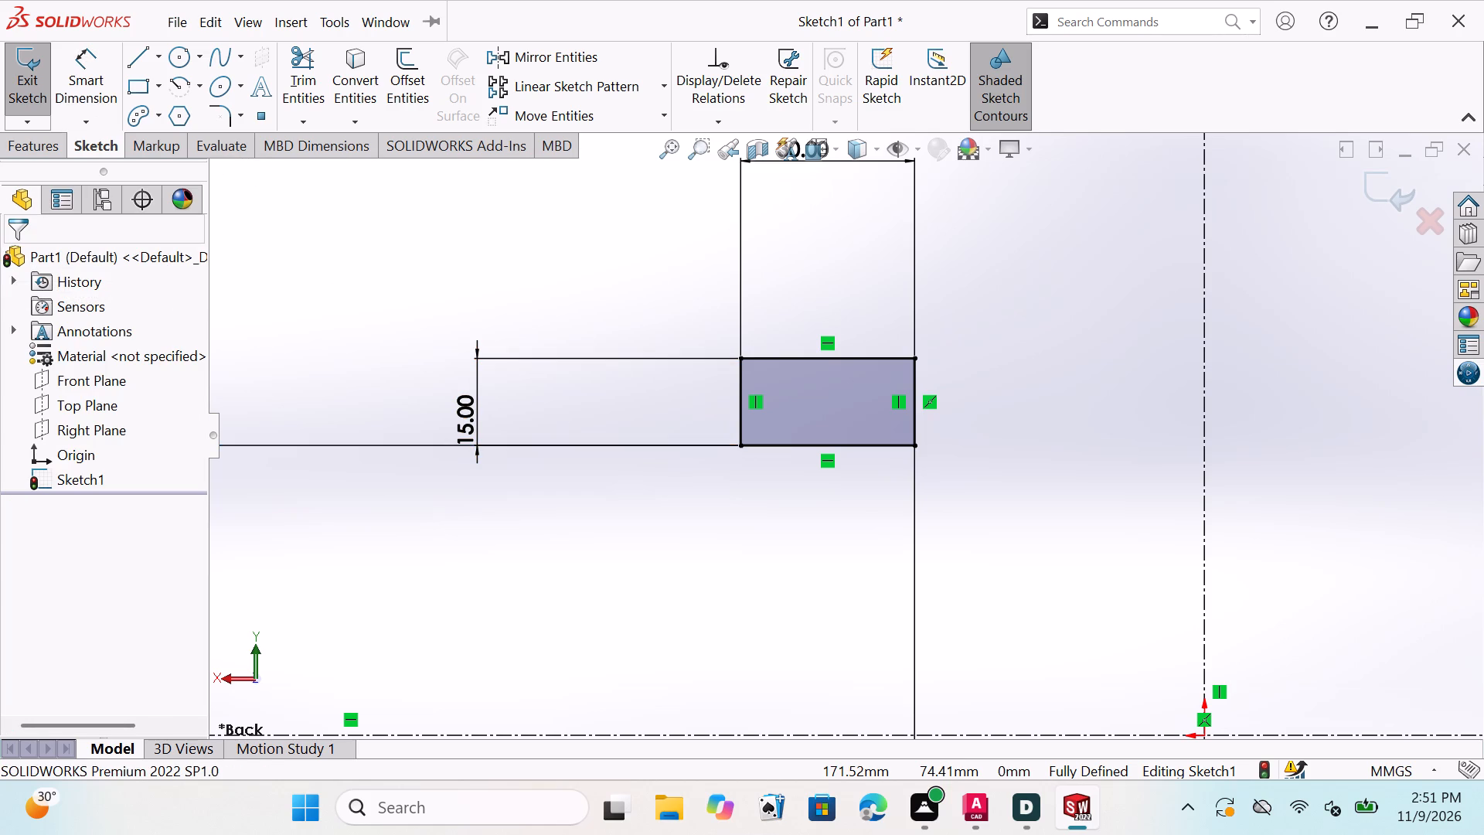
key(Escape)
key(Escape)
key(Escape)
key(Escape)
key(Escape)
key(Escape)
key(Escape)
key(Escape)
key(Escape)
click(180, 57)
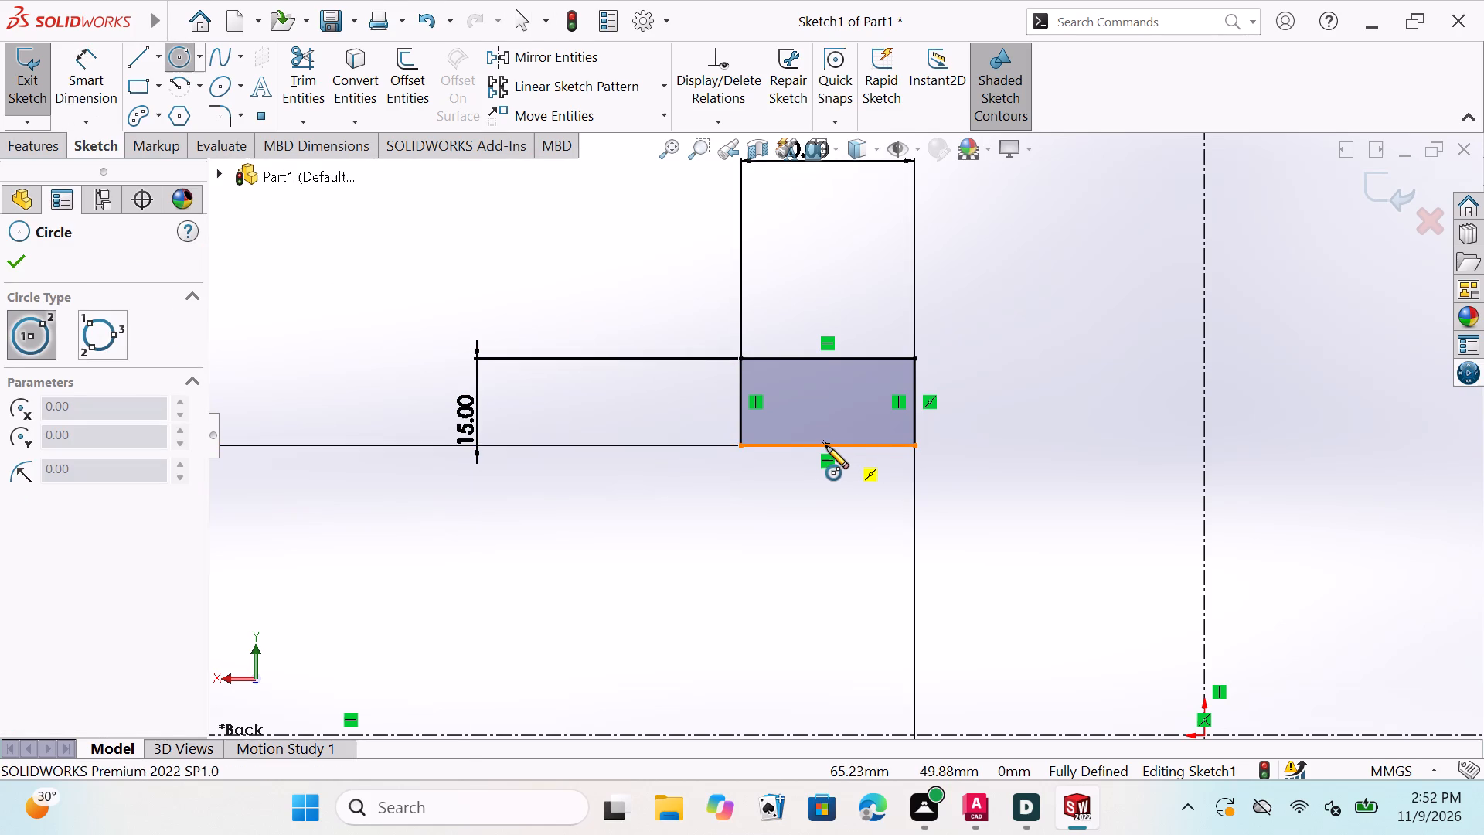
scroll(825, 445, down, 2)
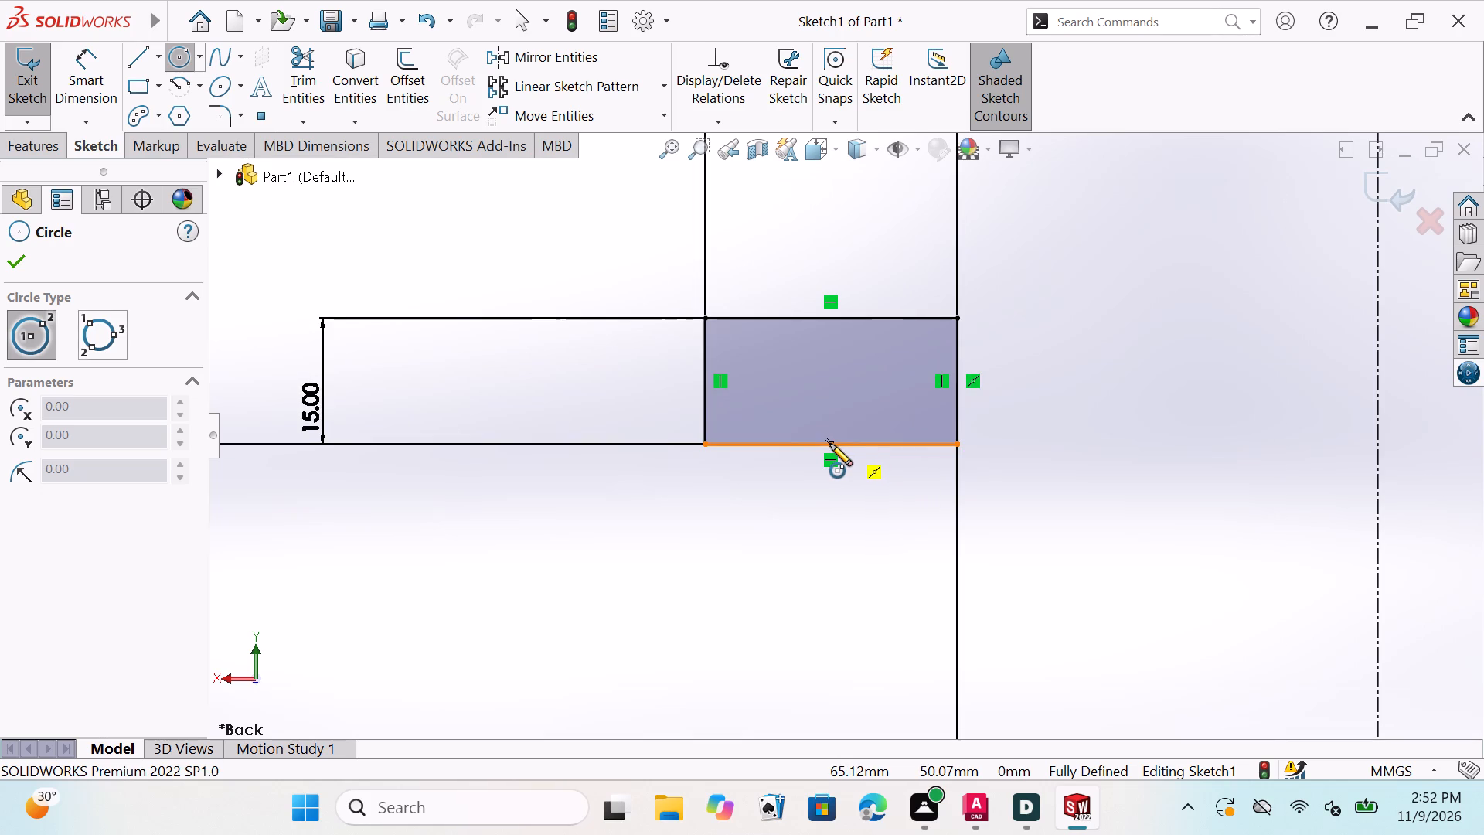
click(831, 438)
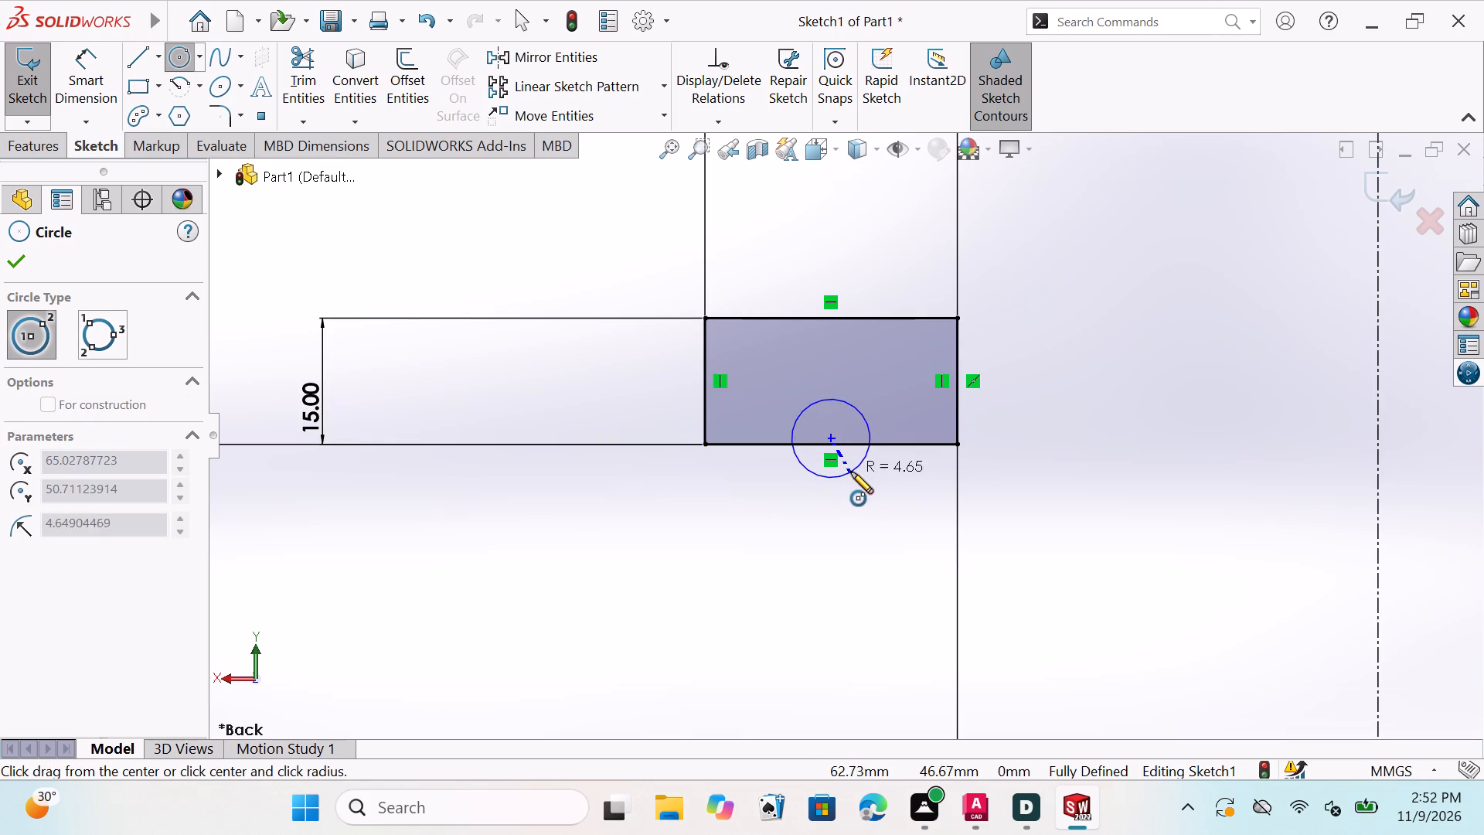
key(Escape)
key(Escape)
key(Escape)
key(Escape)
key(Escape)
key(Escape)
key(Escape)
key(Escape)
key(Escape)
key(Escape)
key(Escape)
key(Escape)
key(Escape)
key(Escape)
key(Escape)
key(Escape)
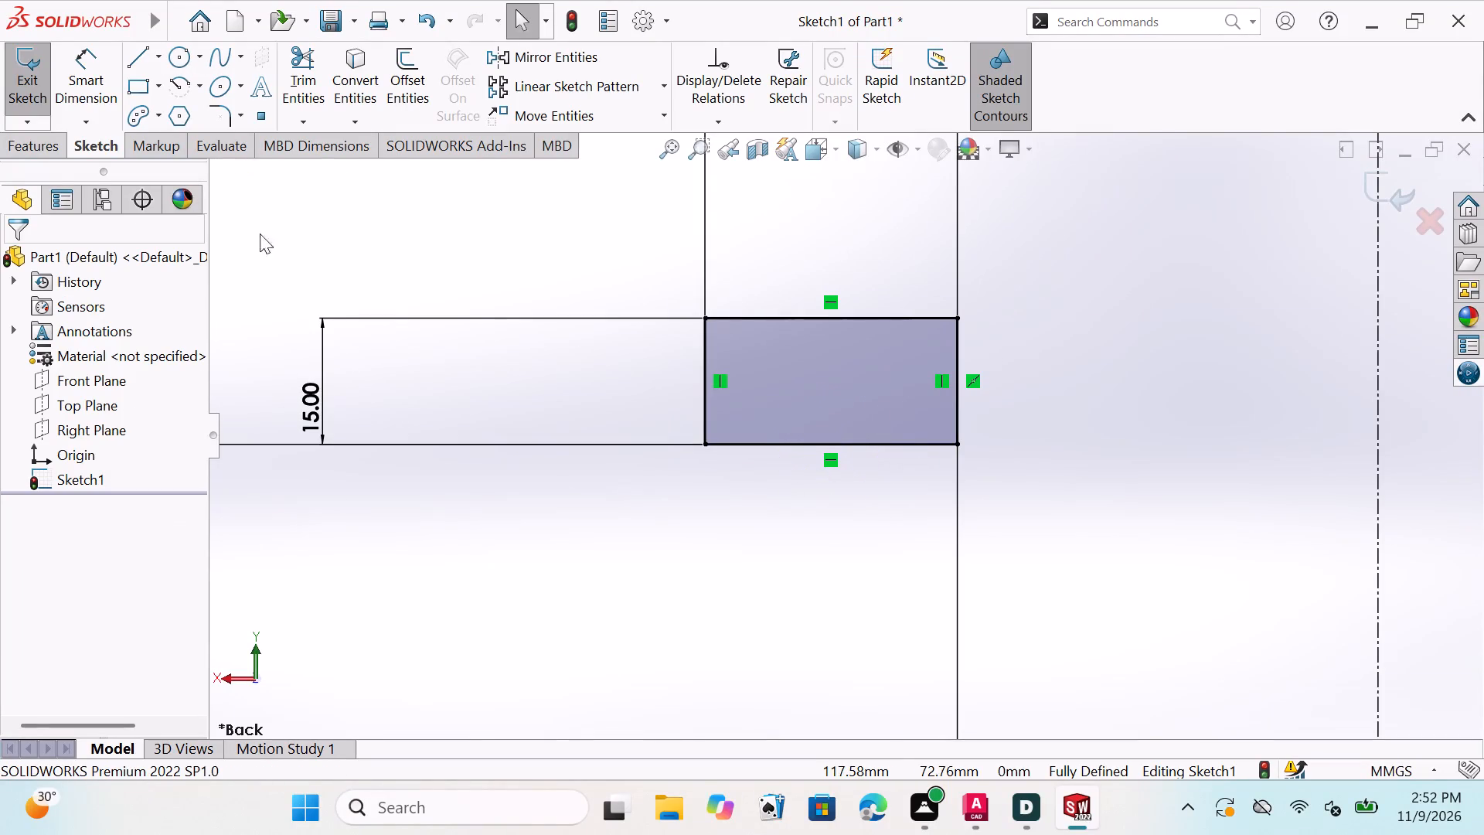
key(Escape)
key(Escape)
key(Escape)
Sketch a circle of about 26 mm radius centred on the midpoint of the rectangle's bottom edge.
click(179, 49)
click(830, 445)
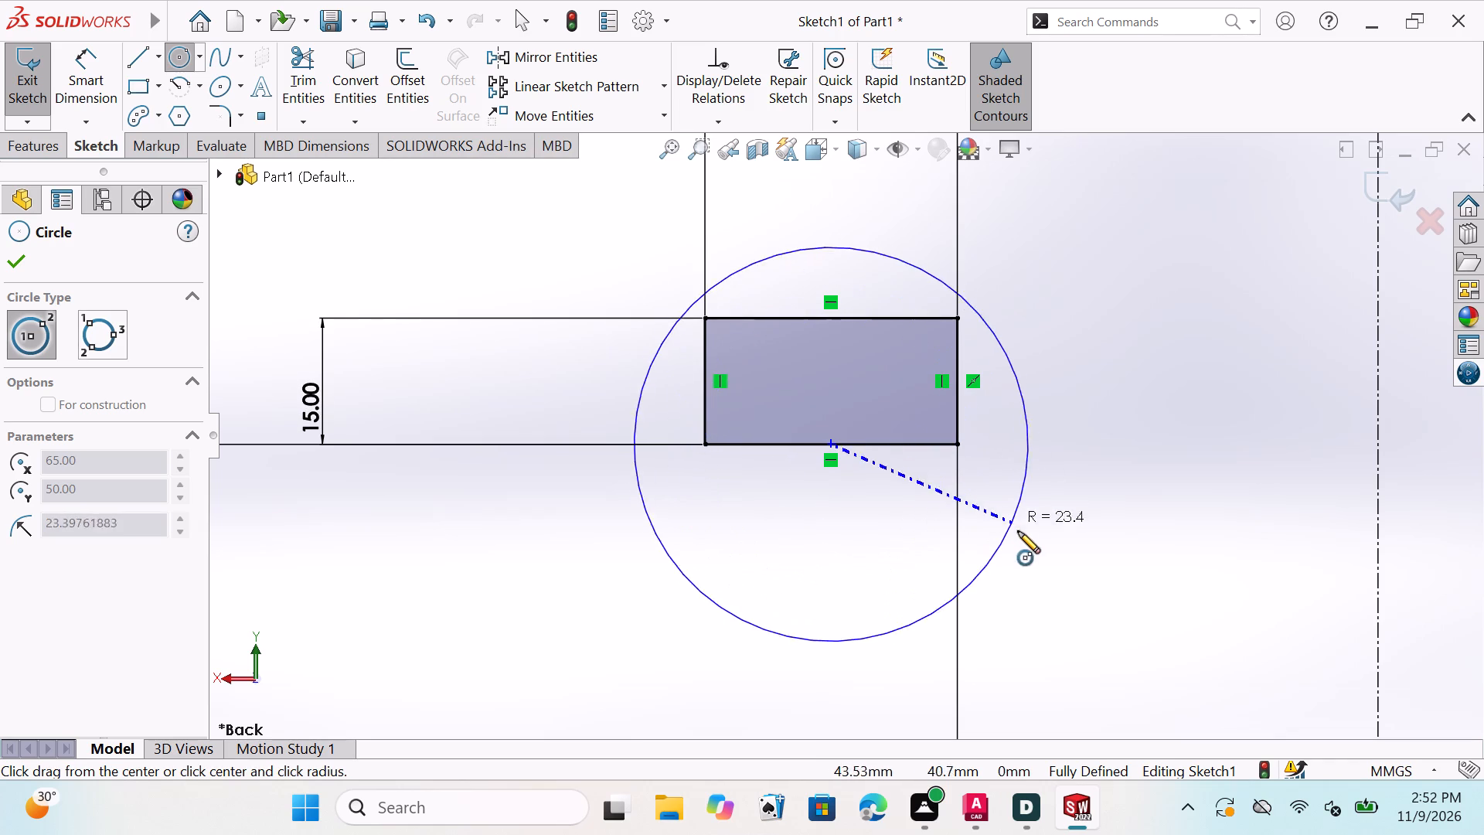
click(1019, 558)
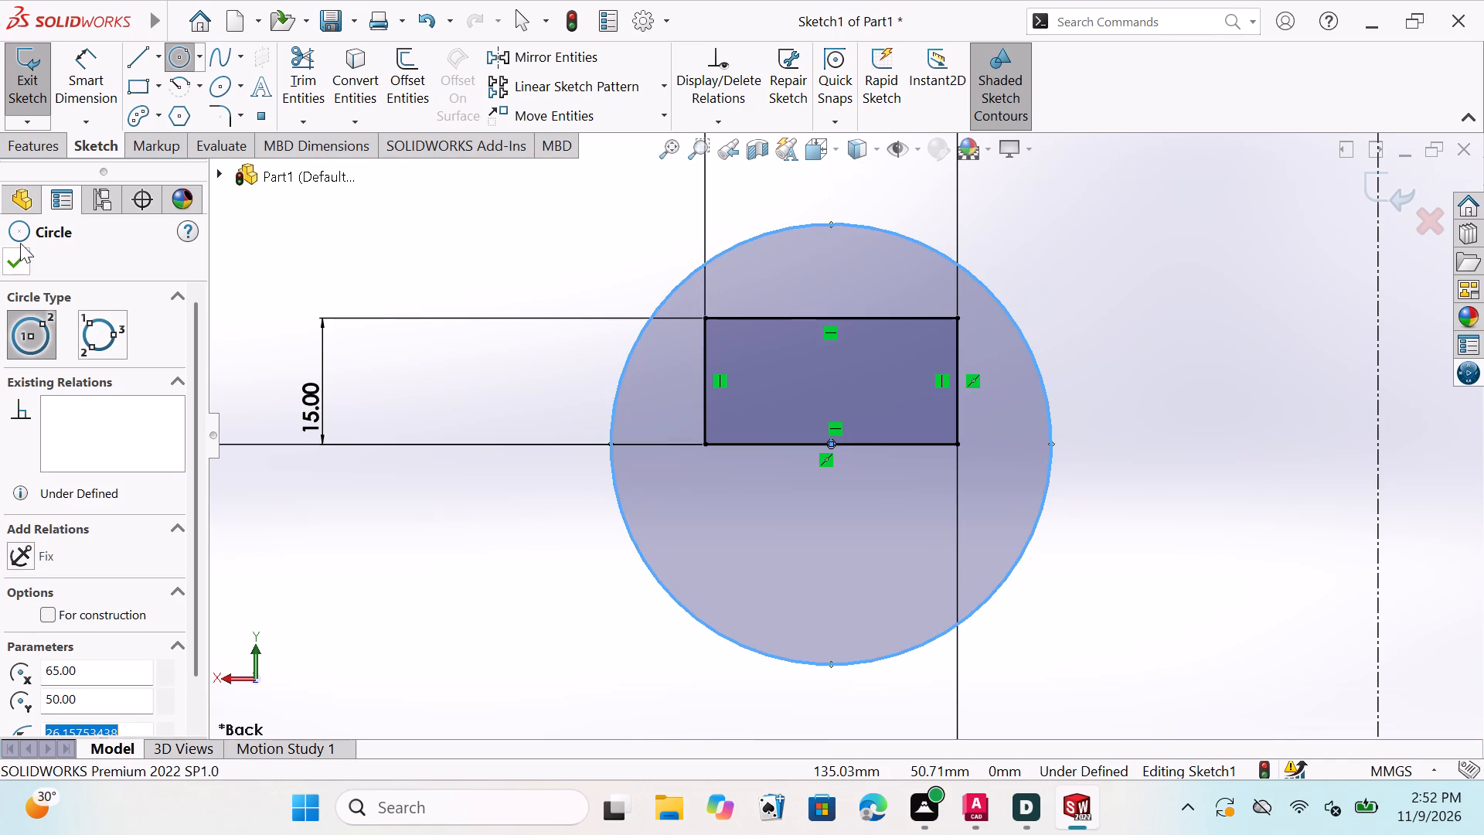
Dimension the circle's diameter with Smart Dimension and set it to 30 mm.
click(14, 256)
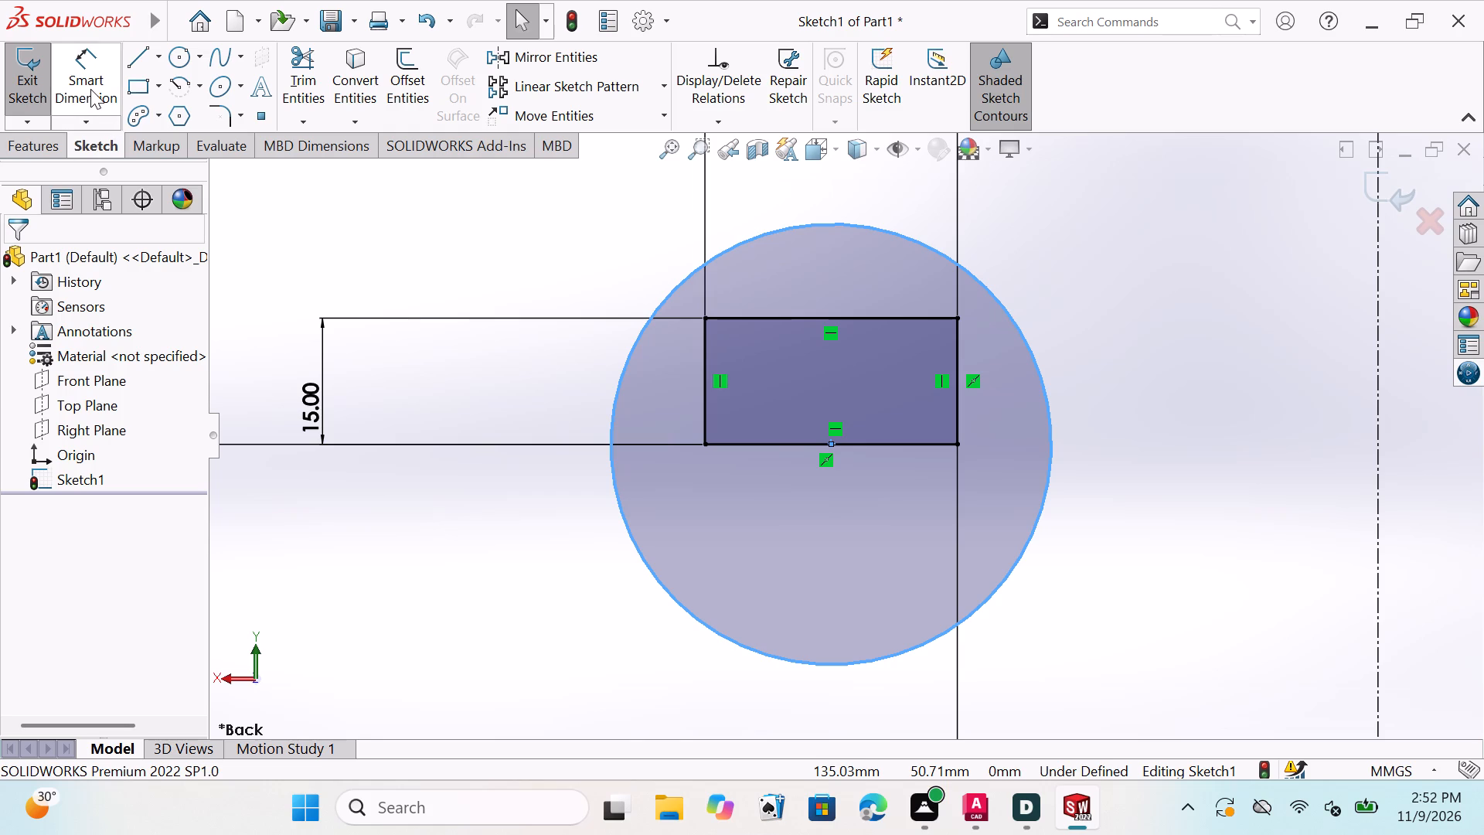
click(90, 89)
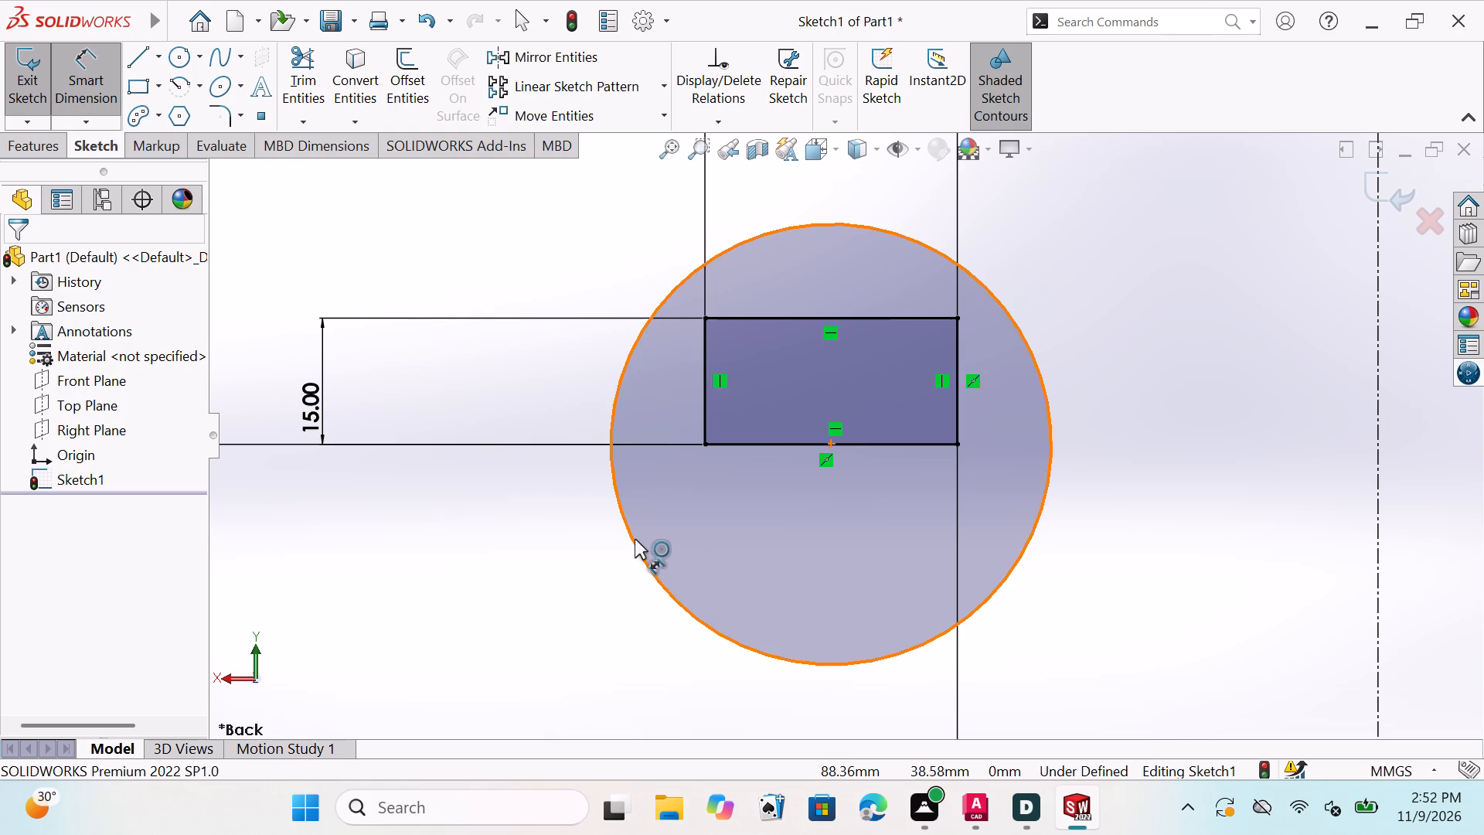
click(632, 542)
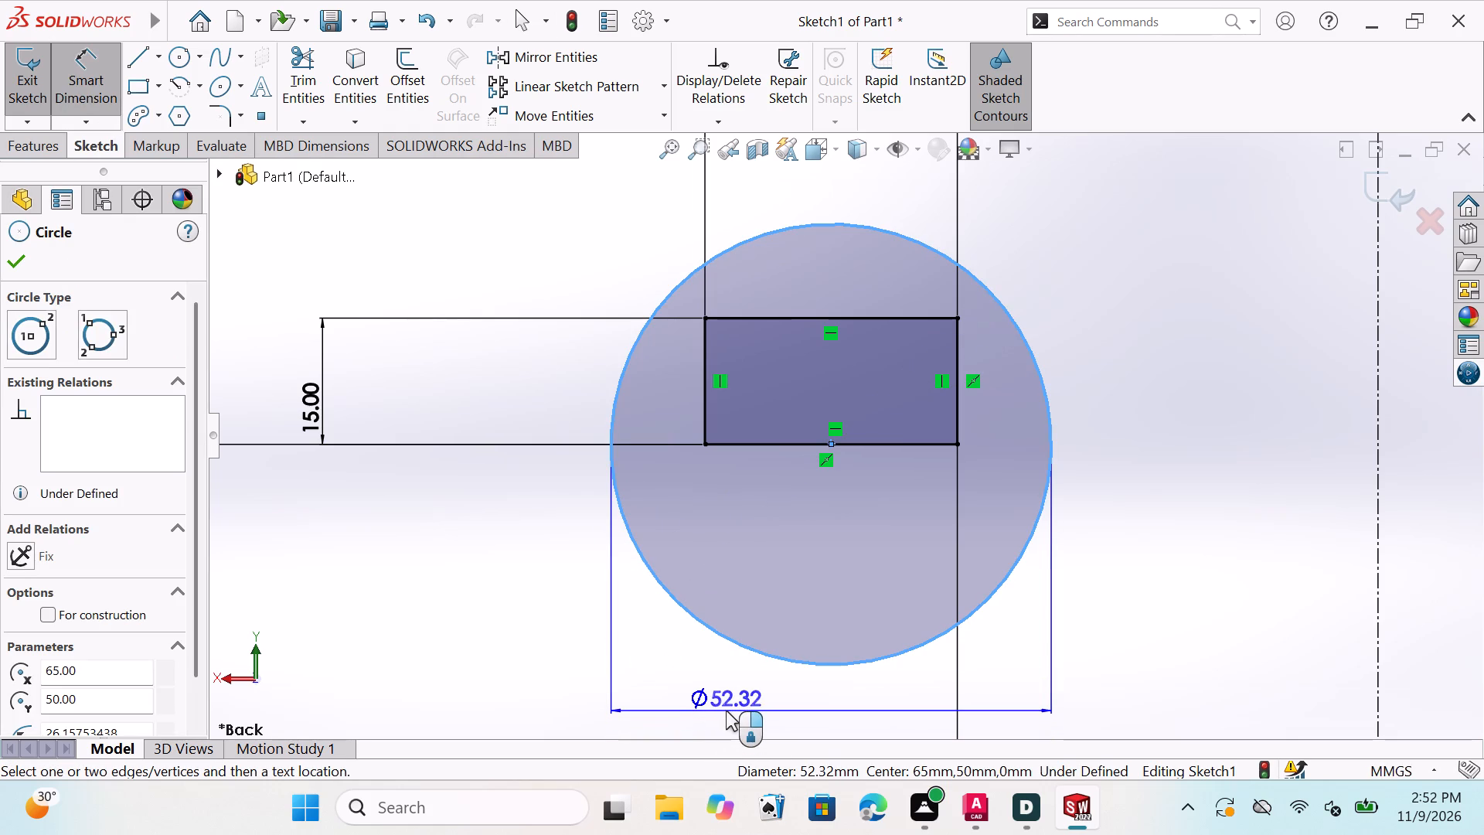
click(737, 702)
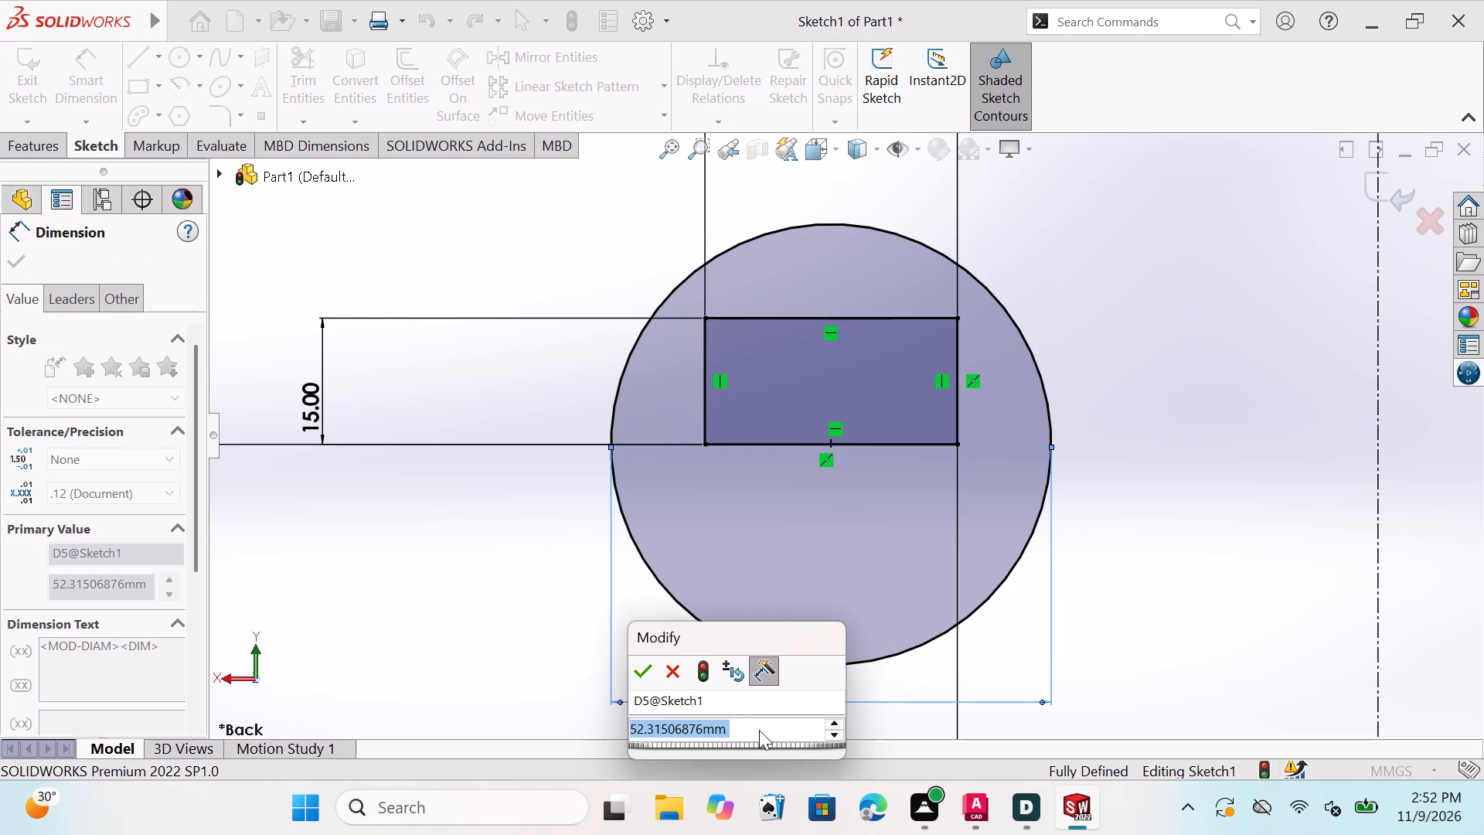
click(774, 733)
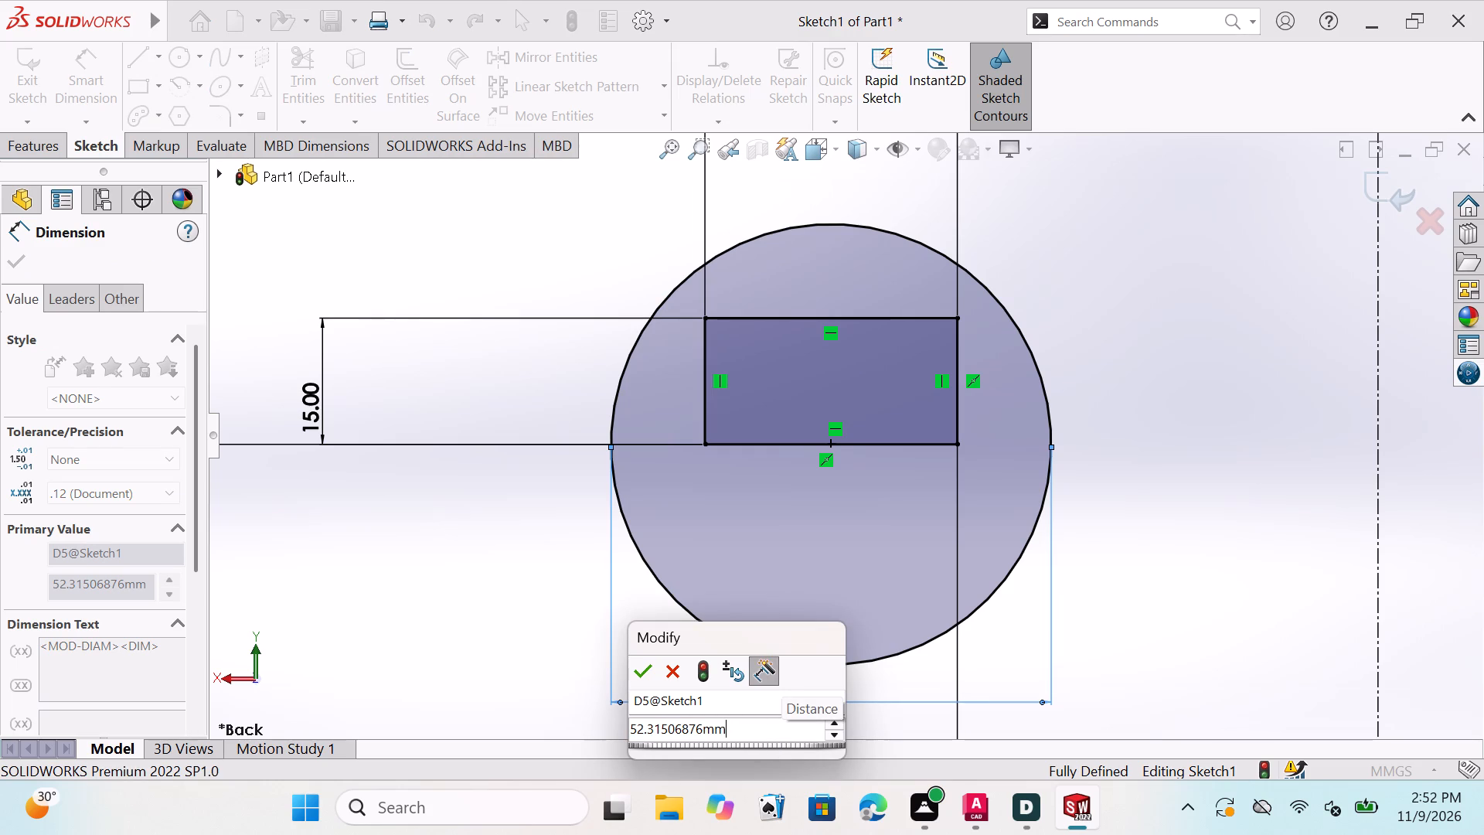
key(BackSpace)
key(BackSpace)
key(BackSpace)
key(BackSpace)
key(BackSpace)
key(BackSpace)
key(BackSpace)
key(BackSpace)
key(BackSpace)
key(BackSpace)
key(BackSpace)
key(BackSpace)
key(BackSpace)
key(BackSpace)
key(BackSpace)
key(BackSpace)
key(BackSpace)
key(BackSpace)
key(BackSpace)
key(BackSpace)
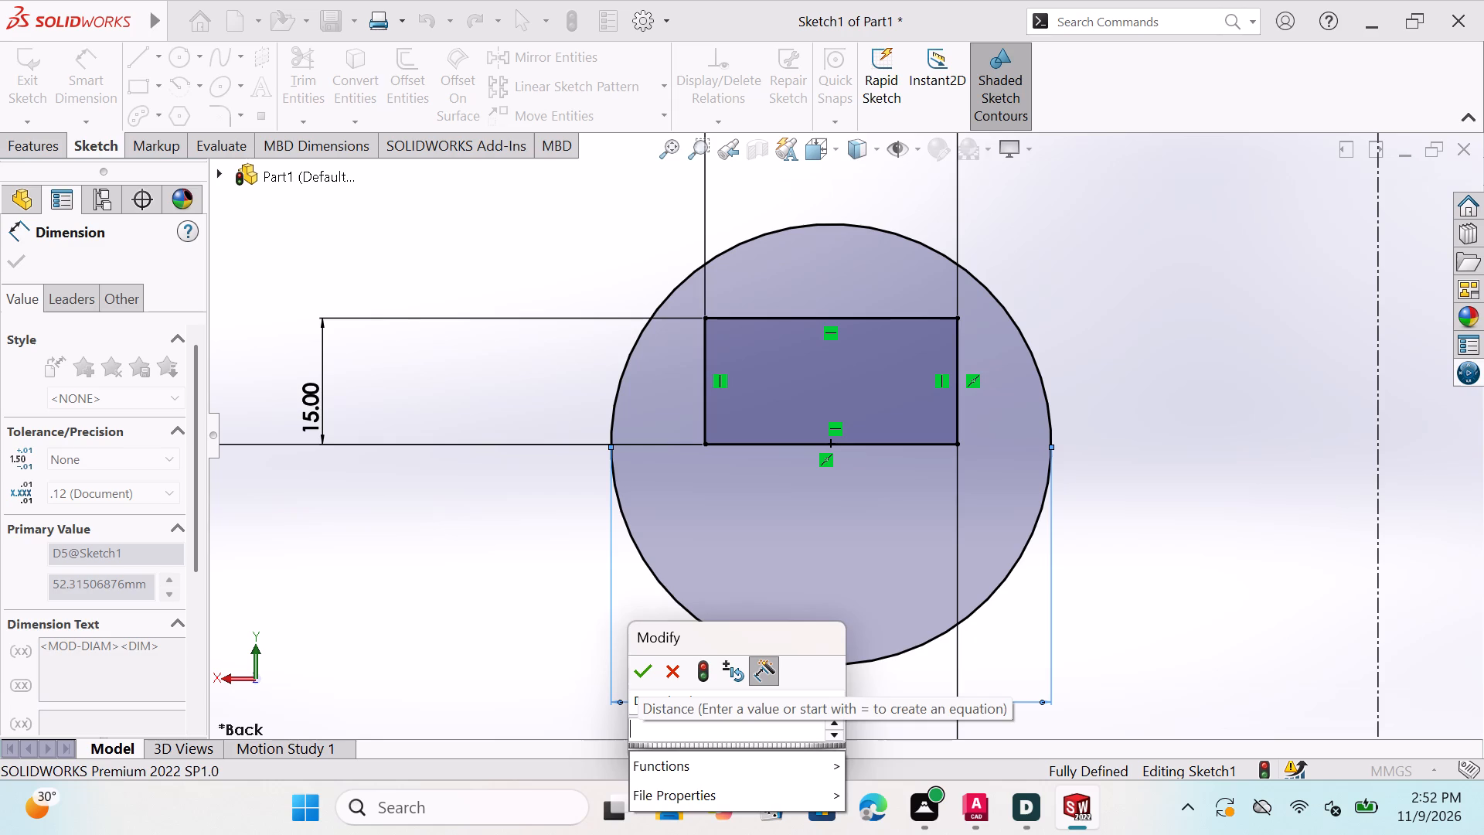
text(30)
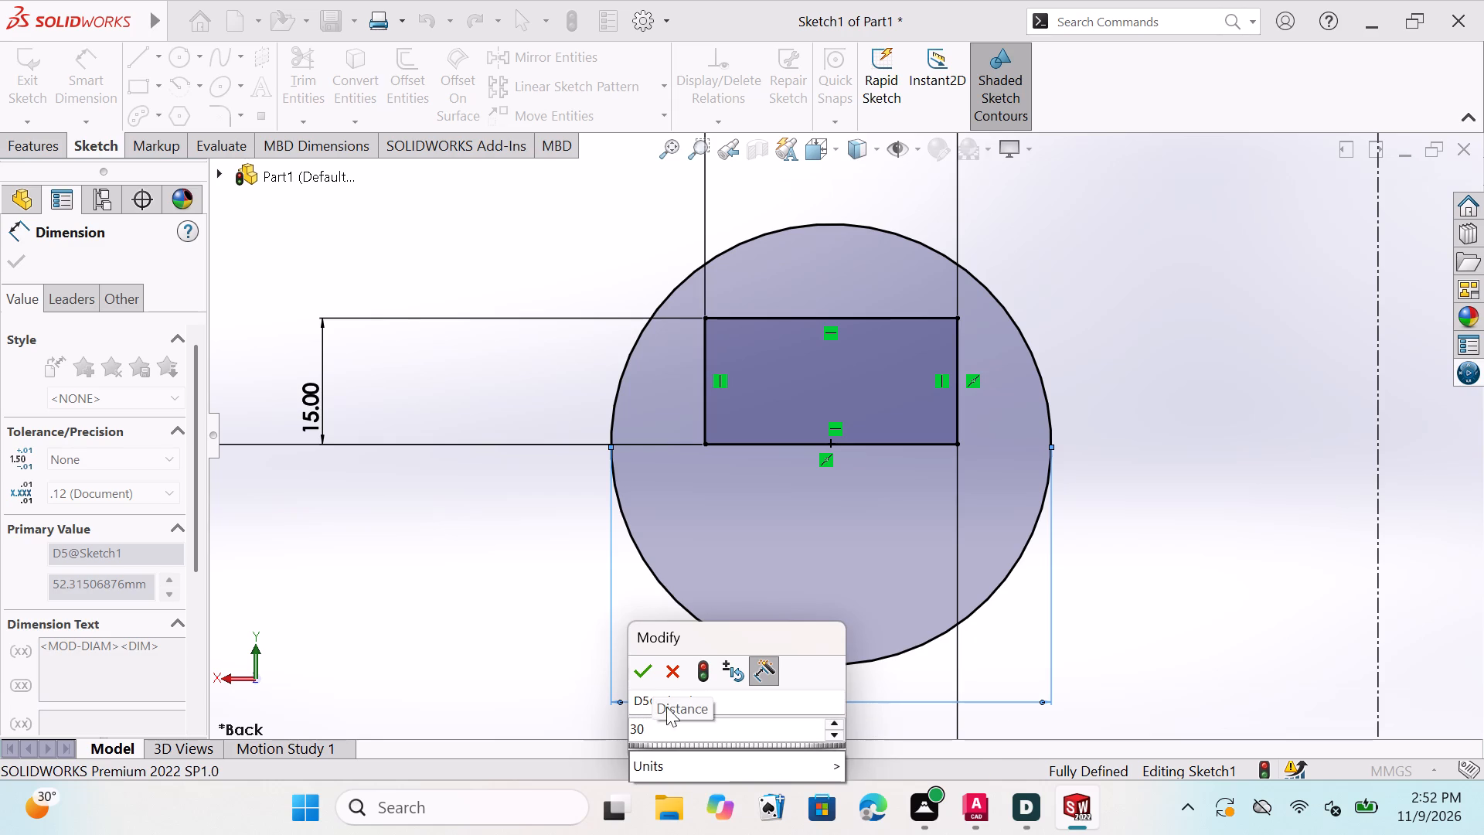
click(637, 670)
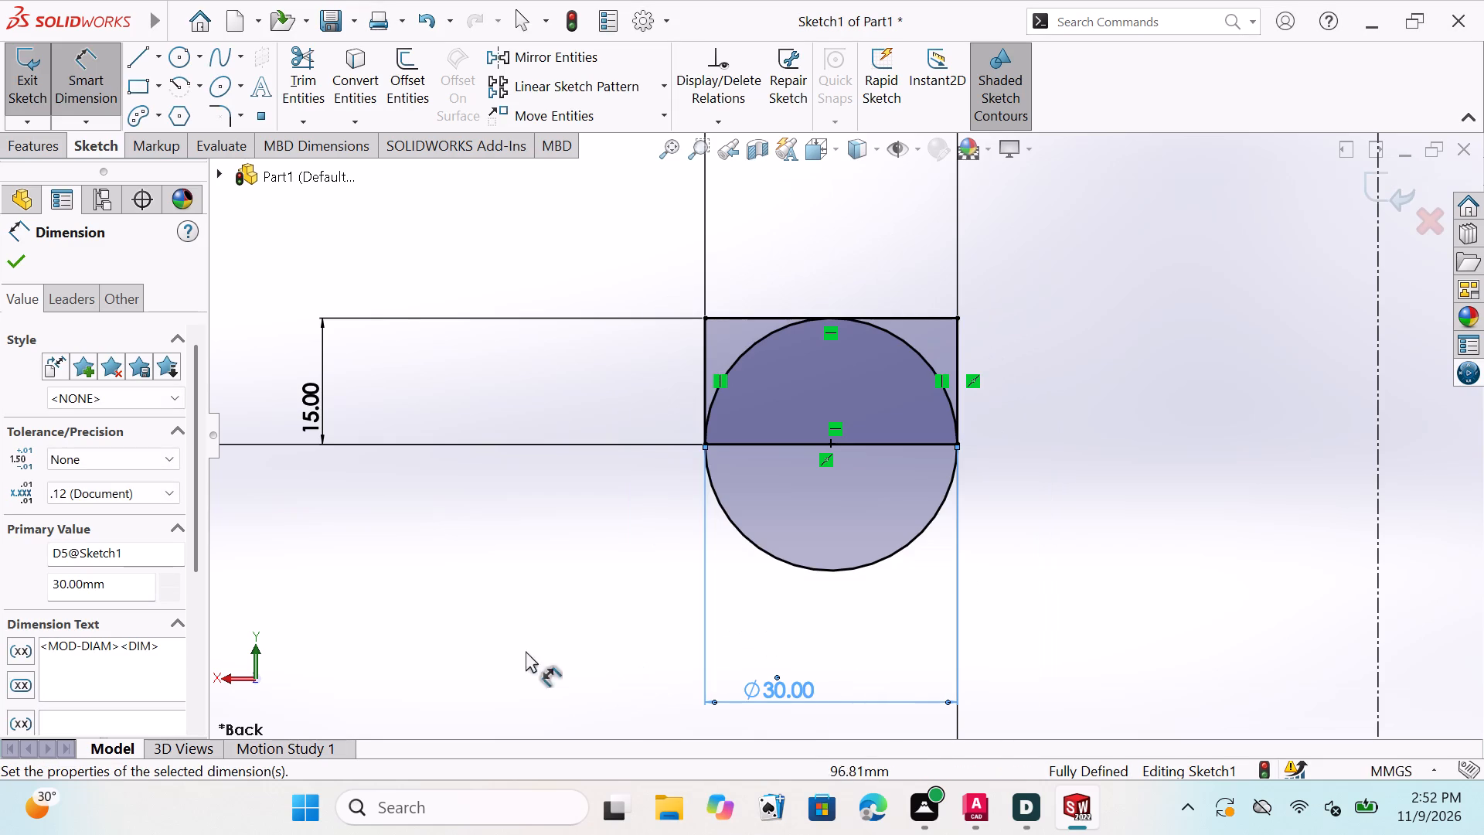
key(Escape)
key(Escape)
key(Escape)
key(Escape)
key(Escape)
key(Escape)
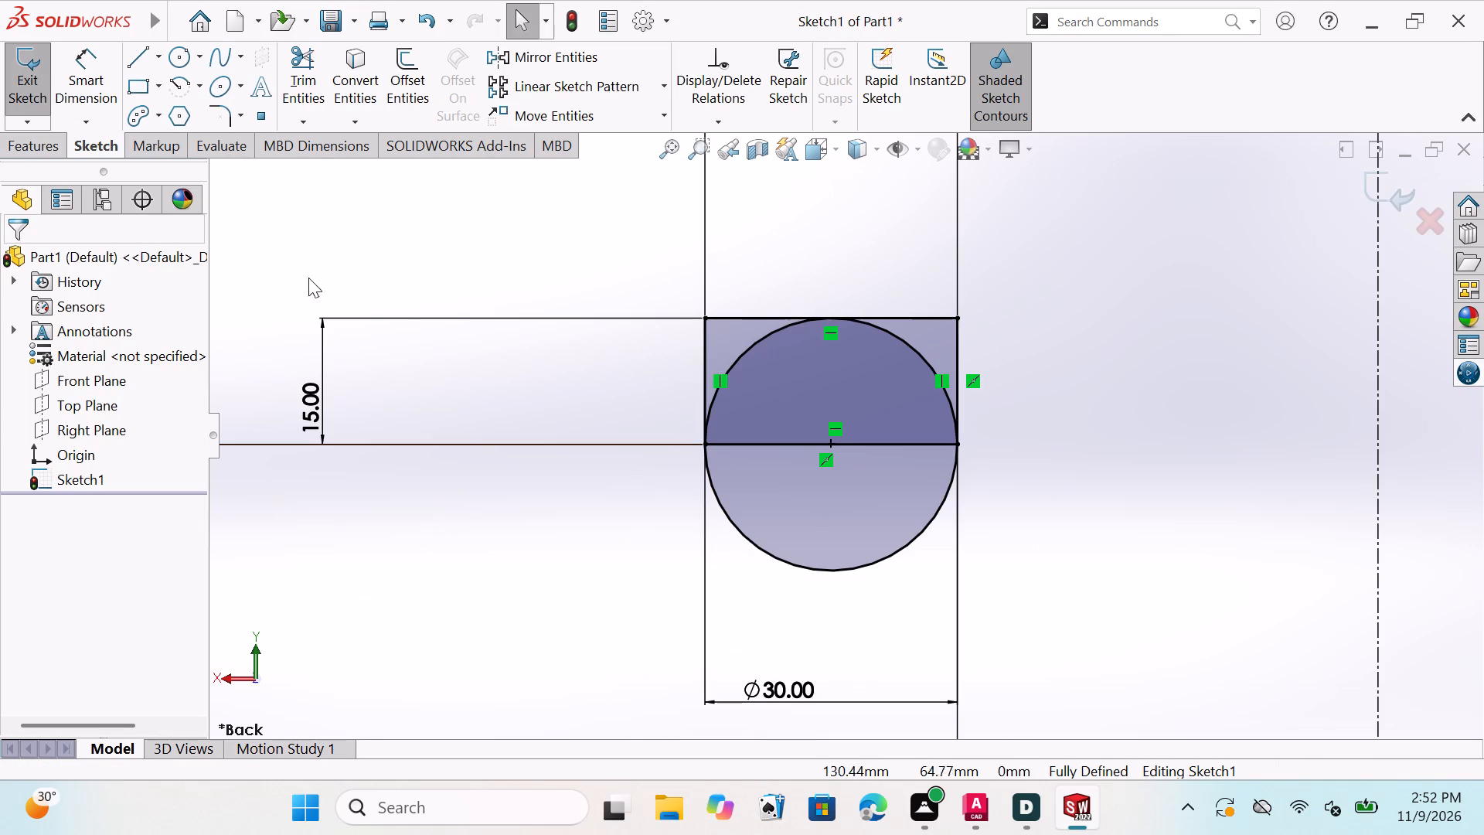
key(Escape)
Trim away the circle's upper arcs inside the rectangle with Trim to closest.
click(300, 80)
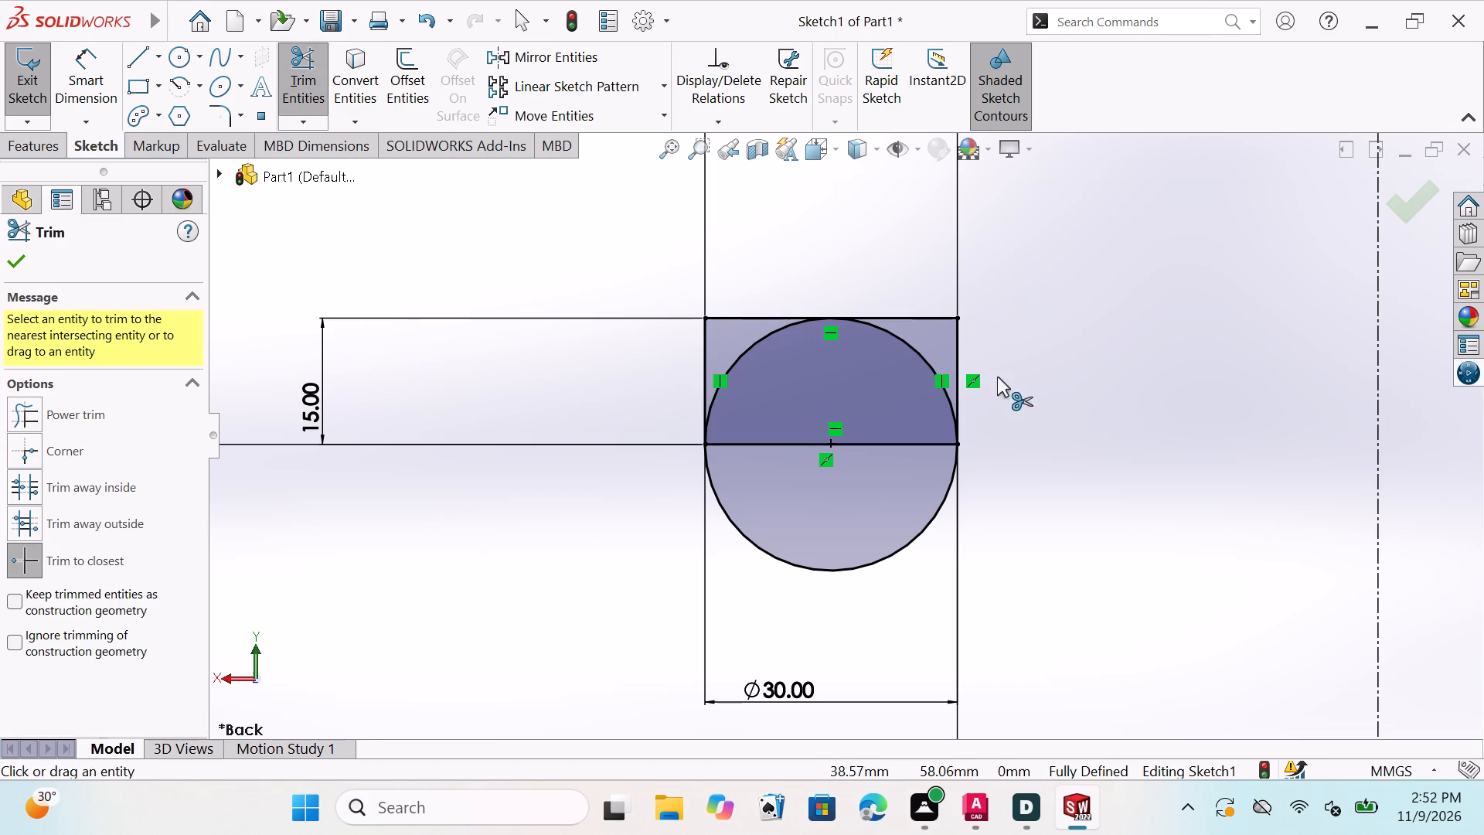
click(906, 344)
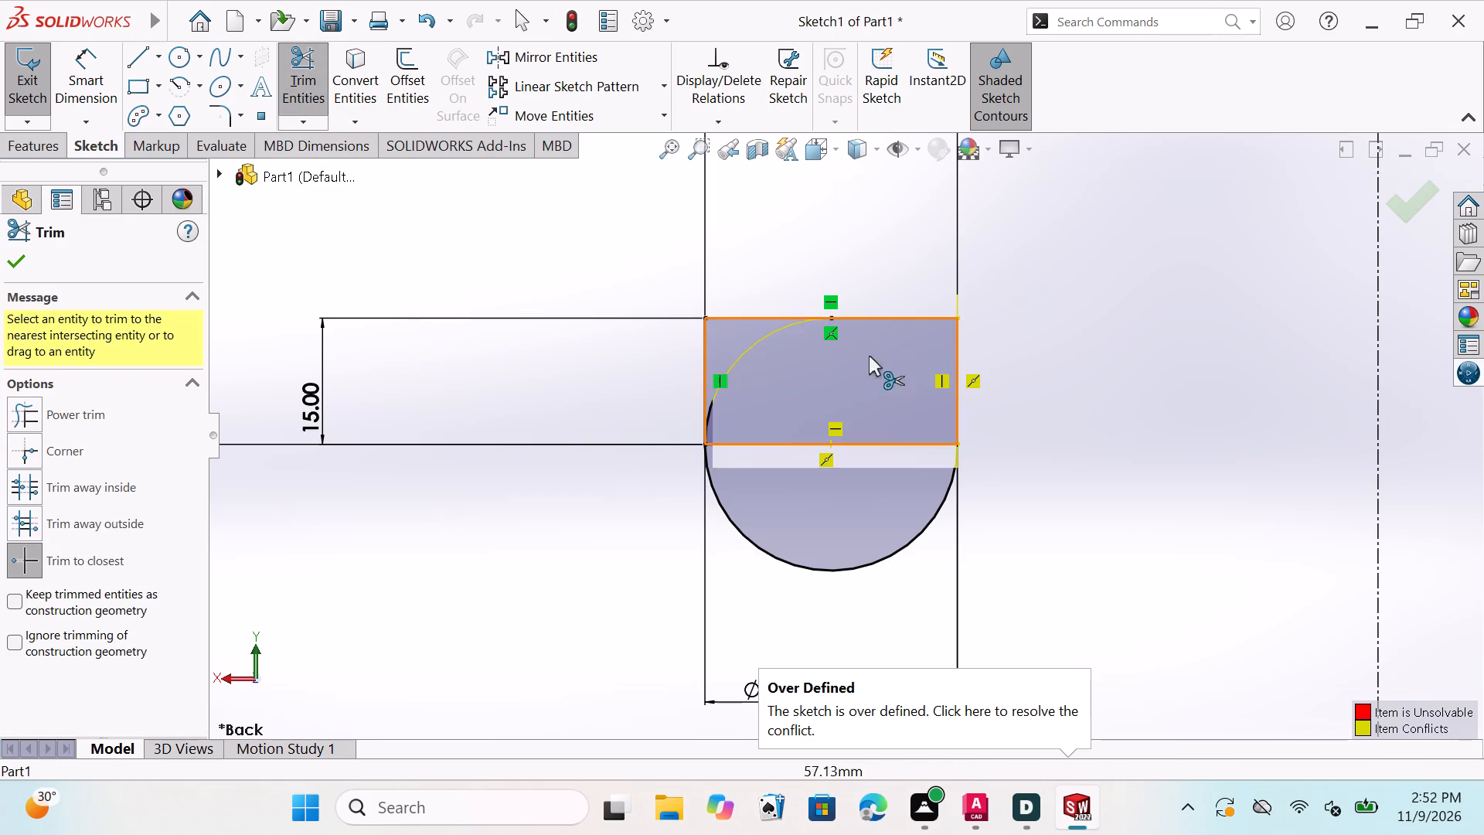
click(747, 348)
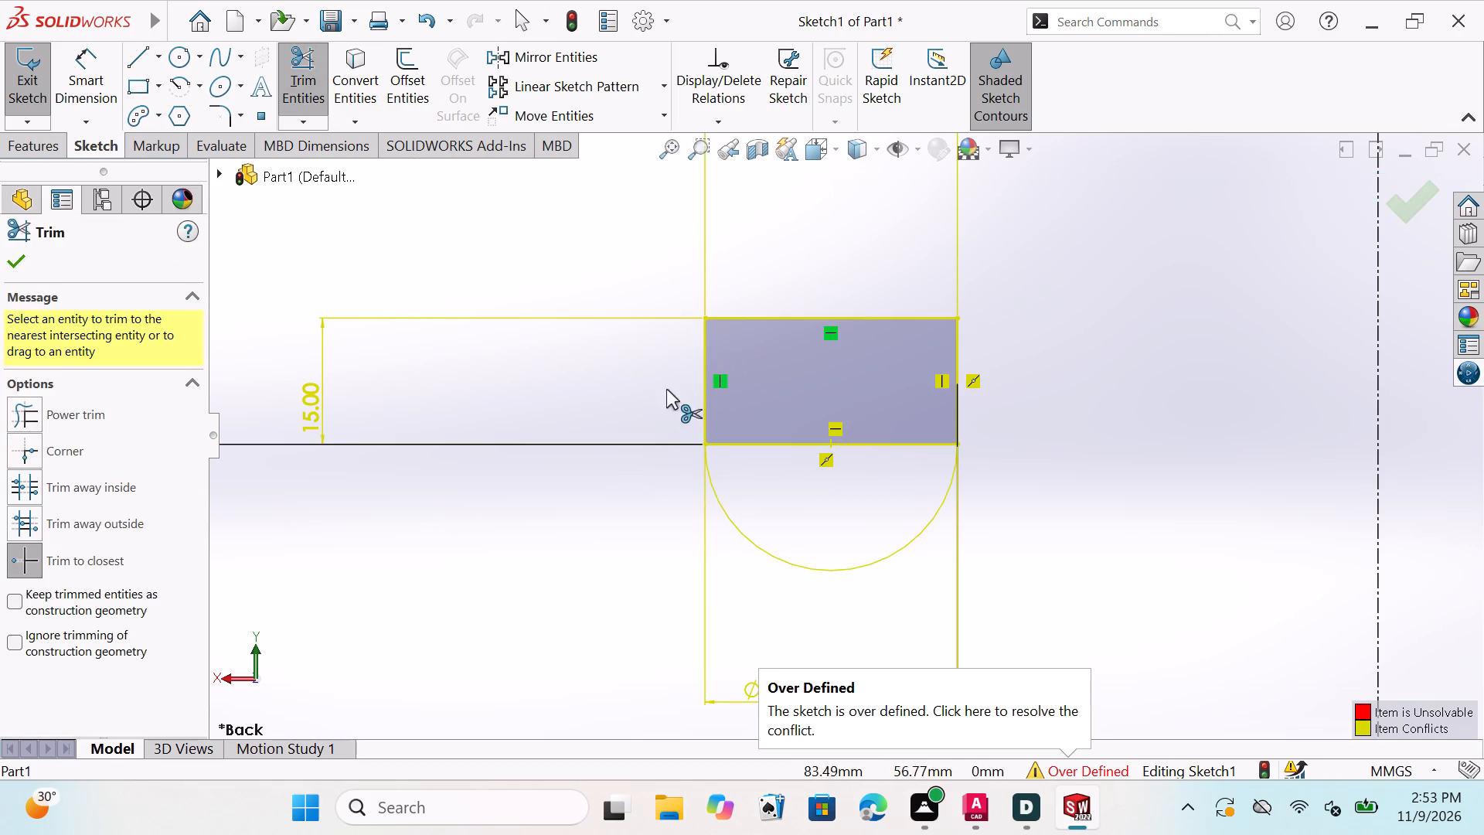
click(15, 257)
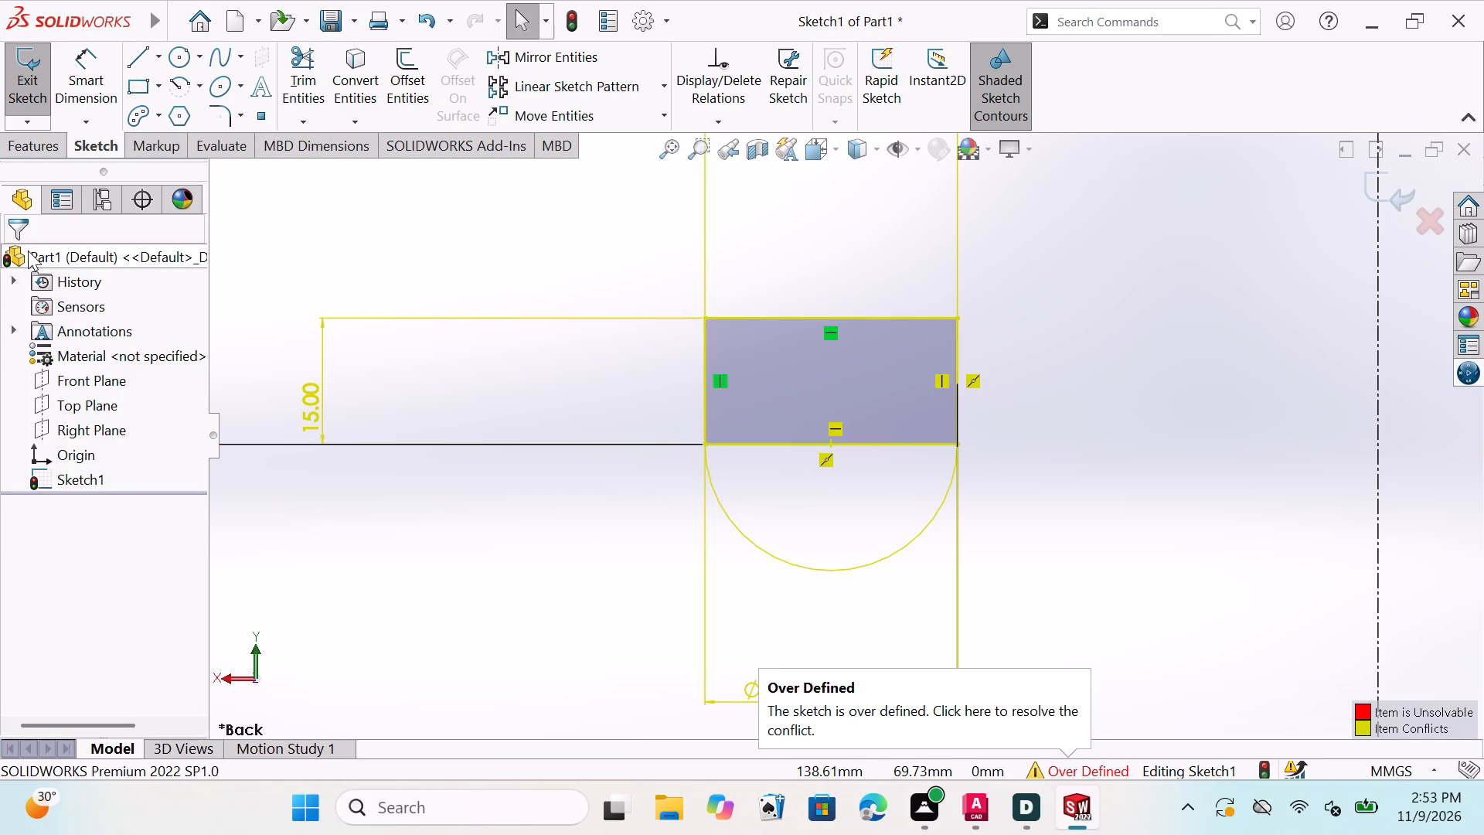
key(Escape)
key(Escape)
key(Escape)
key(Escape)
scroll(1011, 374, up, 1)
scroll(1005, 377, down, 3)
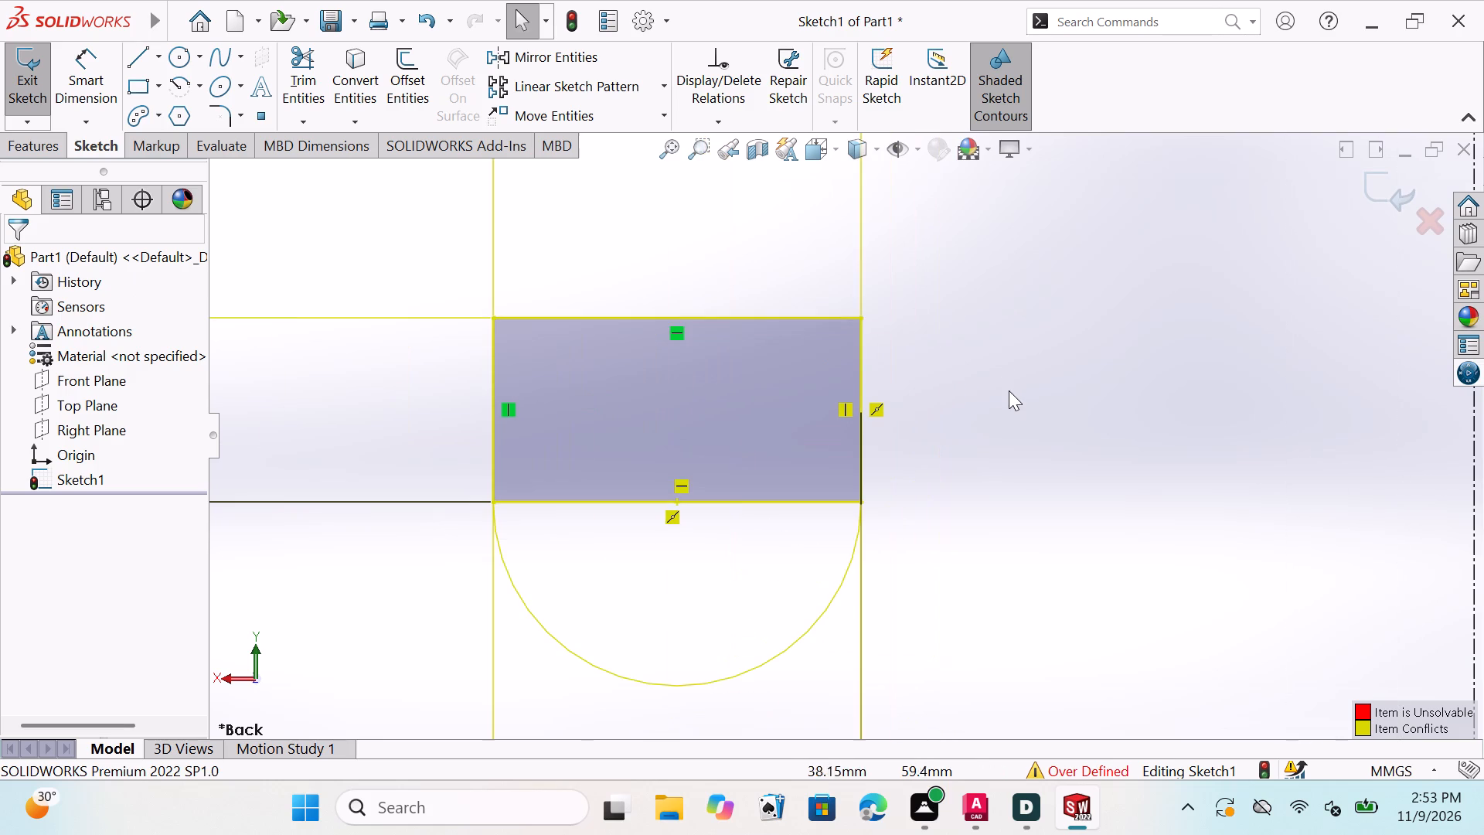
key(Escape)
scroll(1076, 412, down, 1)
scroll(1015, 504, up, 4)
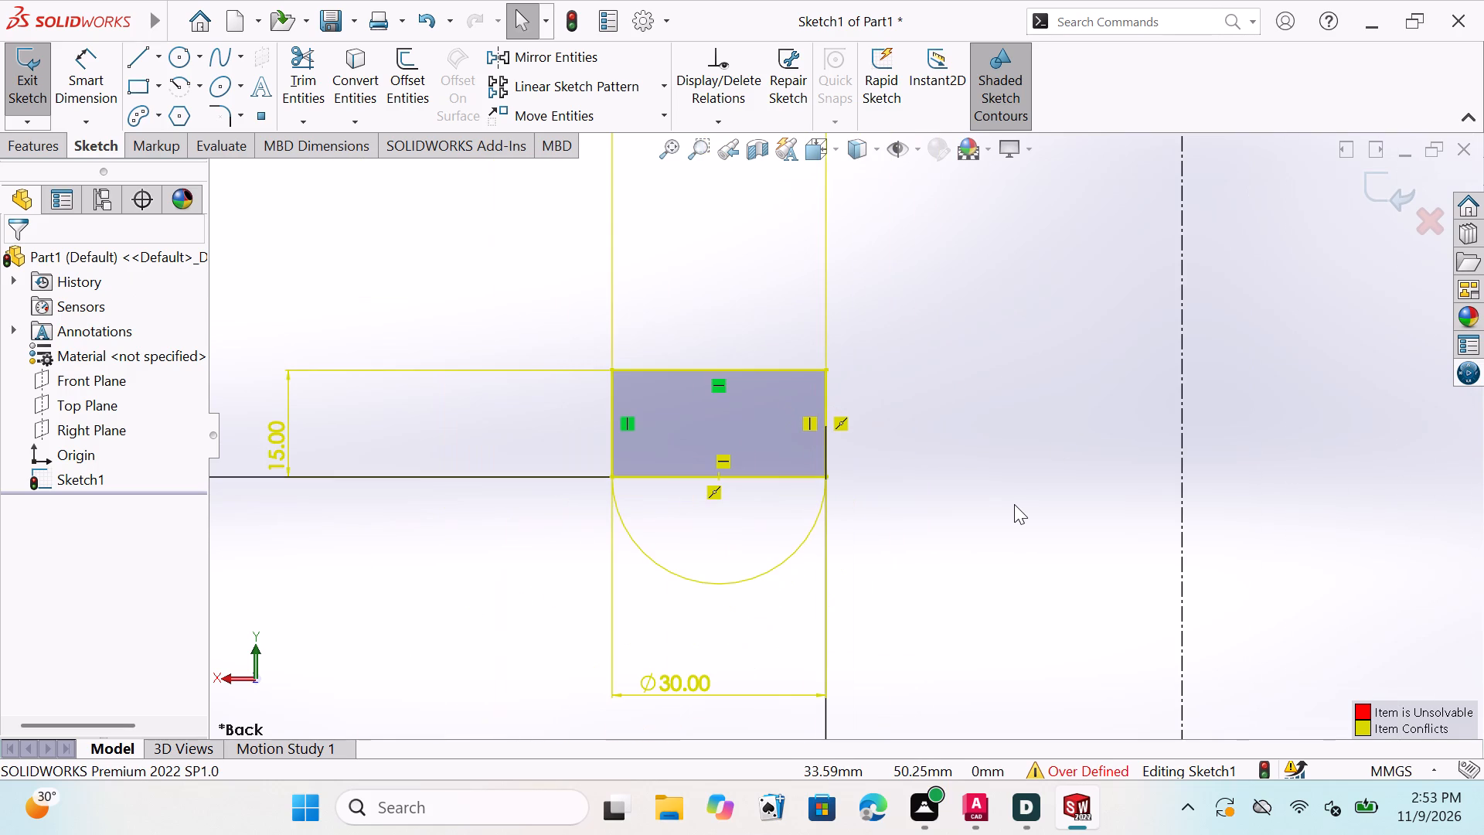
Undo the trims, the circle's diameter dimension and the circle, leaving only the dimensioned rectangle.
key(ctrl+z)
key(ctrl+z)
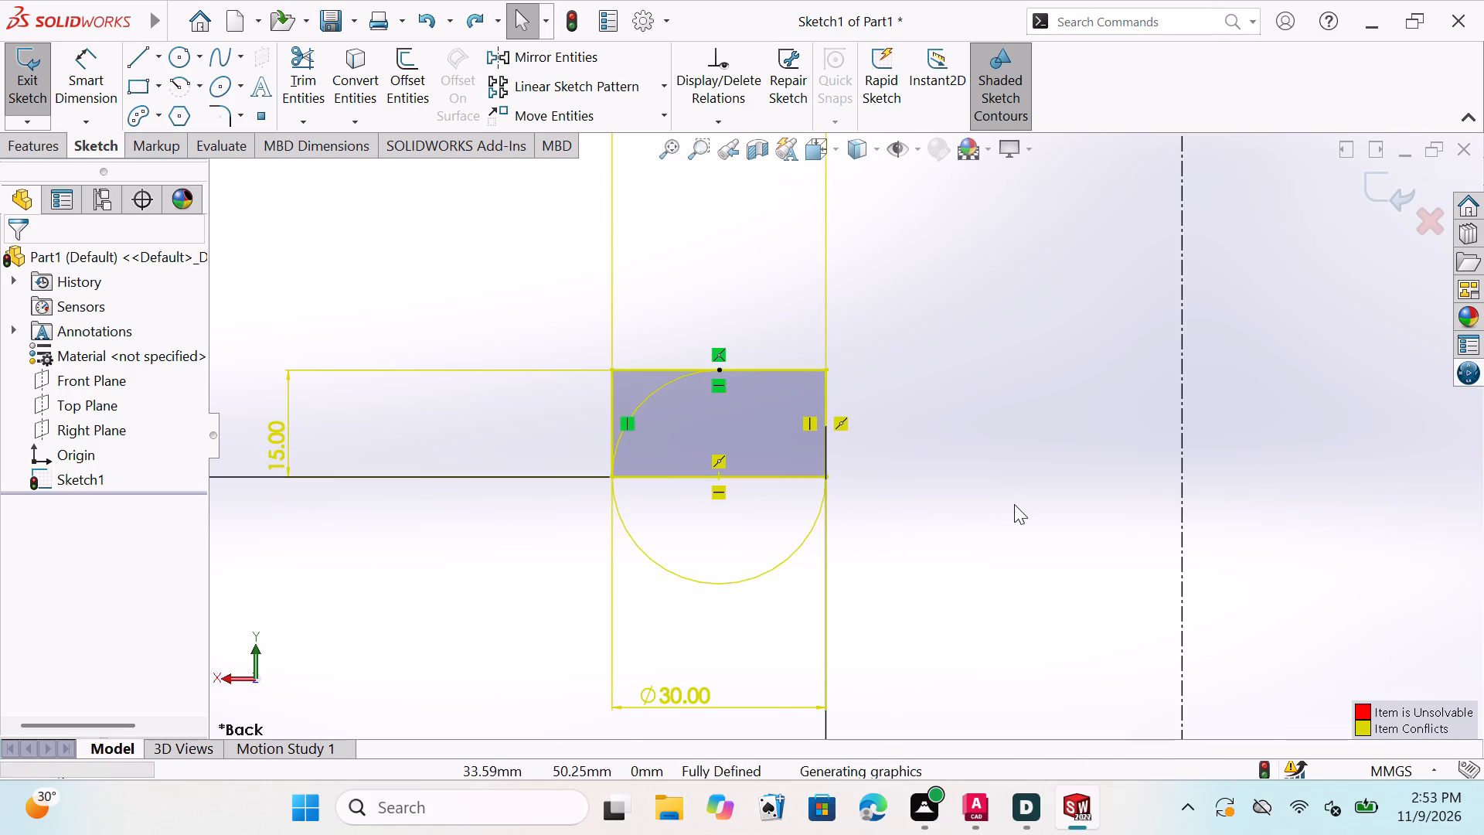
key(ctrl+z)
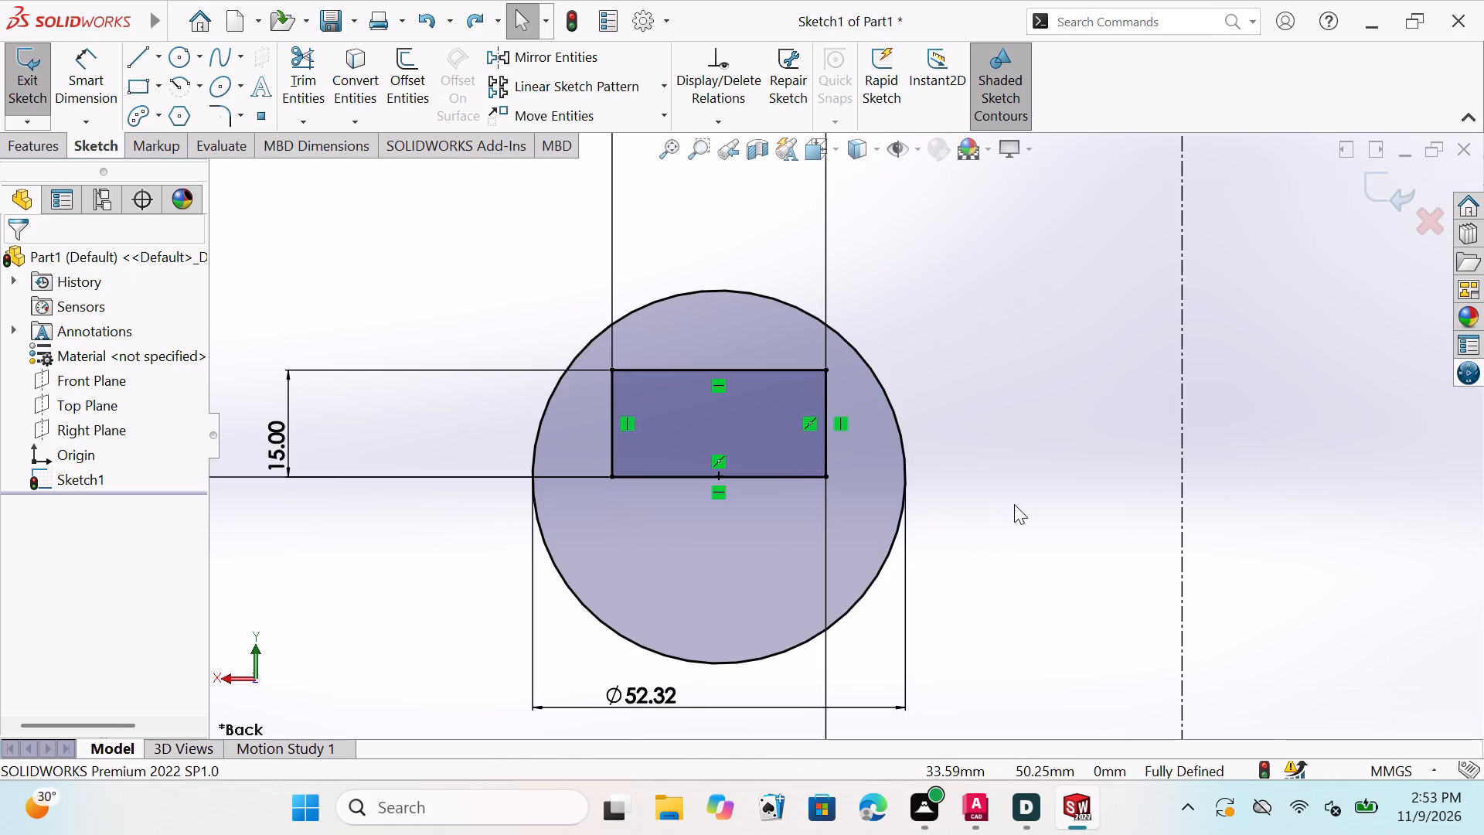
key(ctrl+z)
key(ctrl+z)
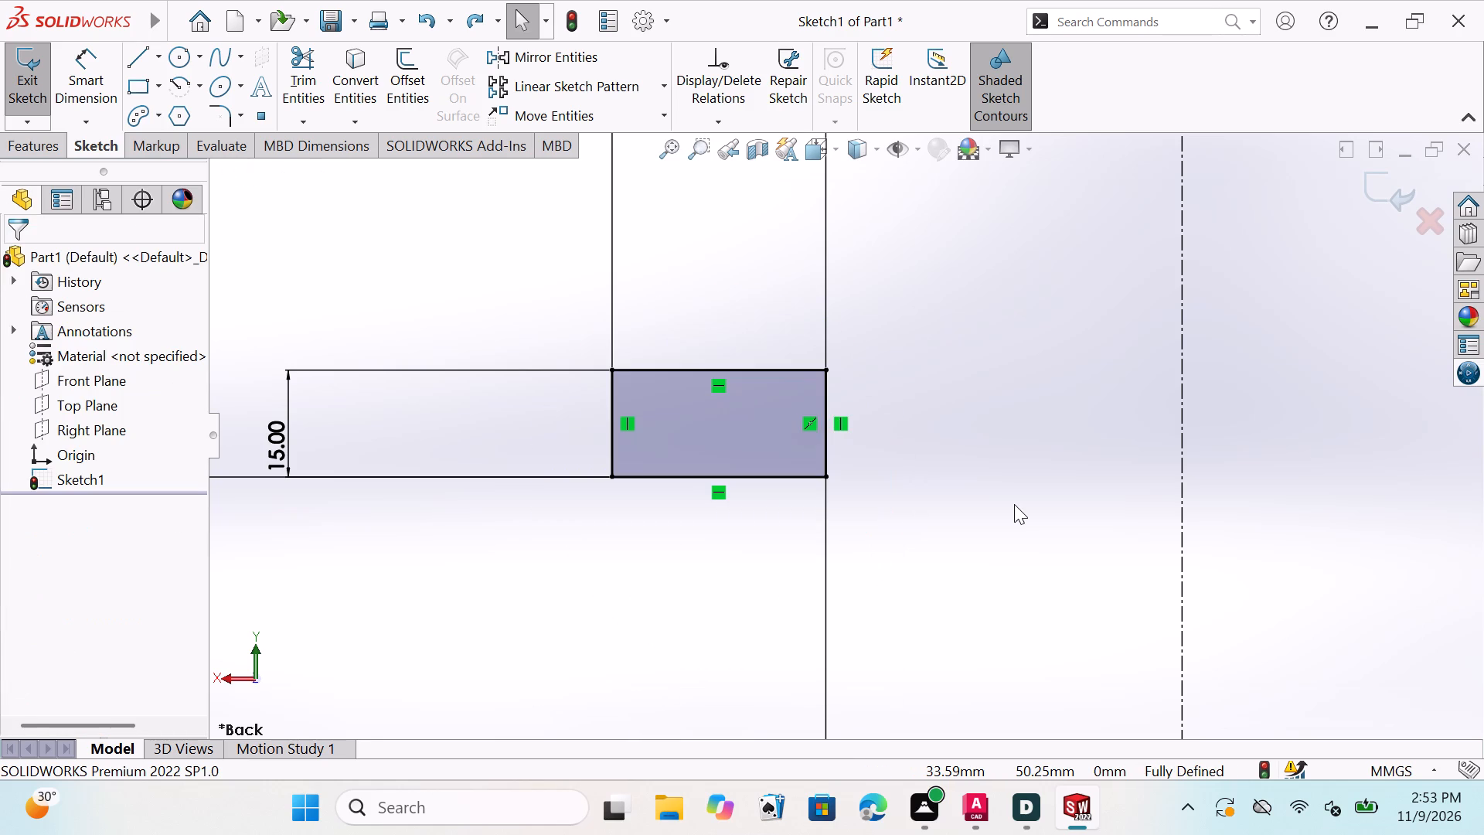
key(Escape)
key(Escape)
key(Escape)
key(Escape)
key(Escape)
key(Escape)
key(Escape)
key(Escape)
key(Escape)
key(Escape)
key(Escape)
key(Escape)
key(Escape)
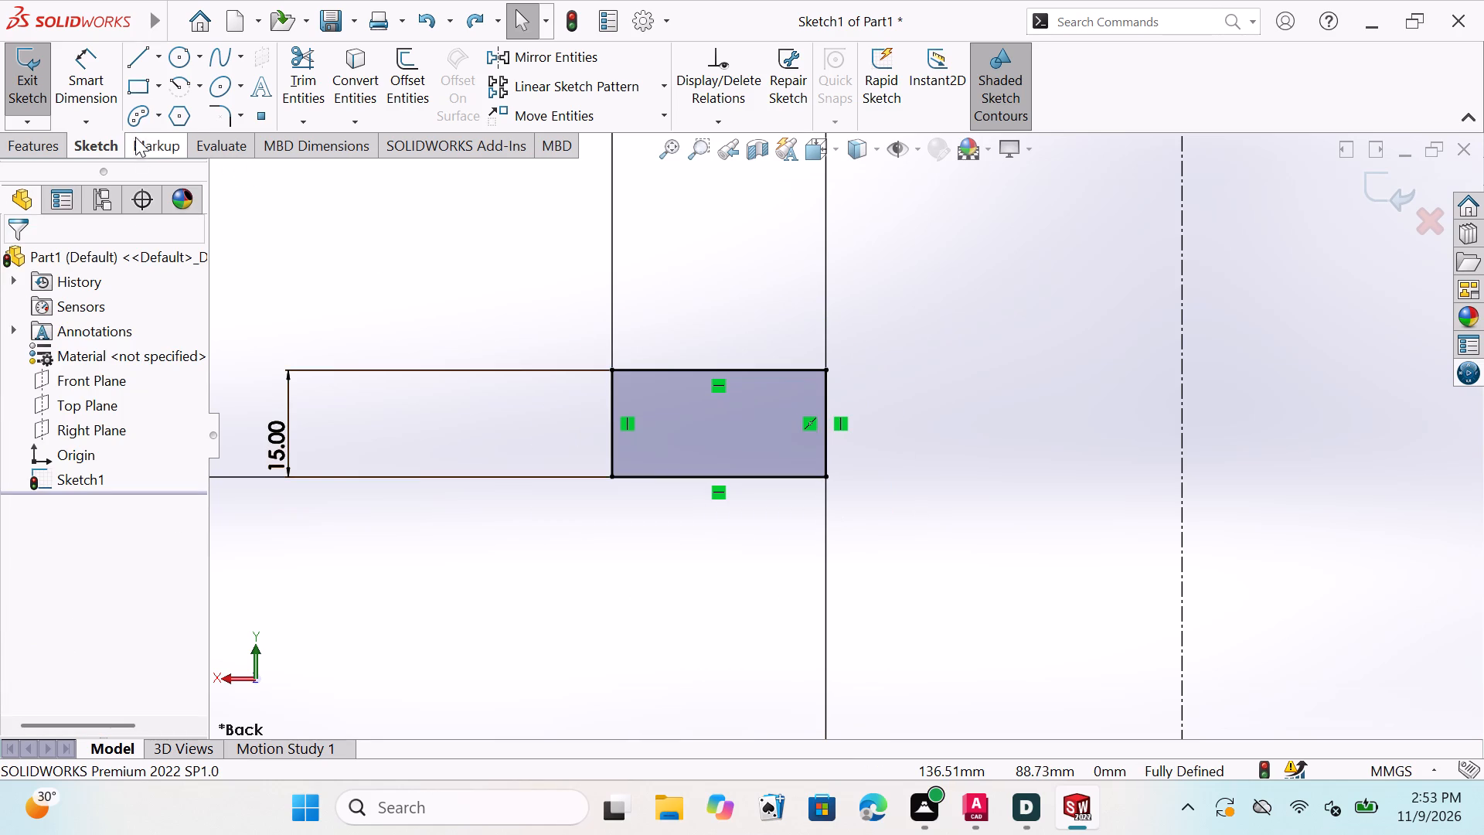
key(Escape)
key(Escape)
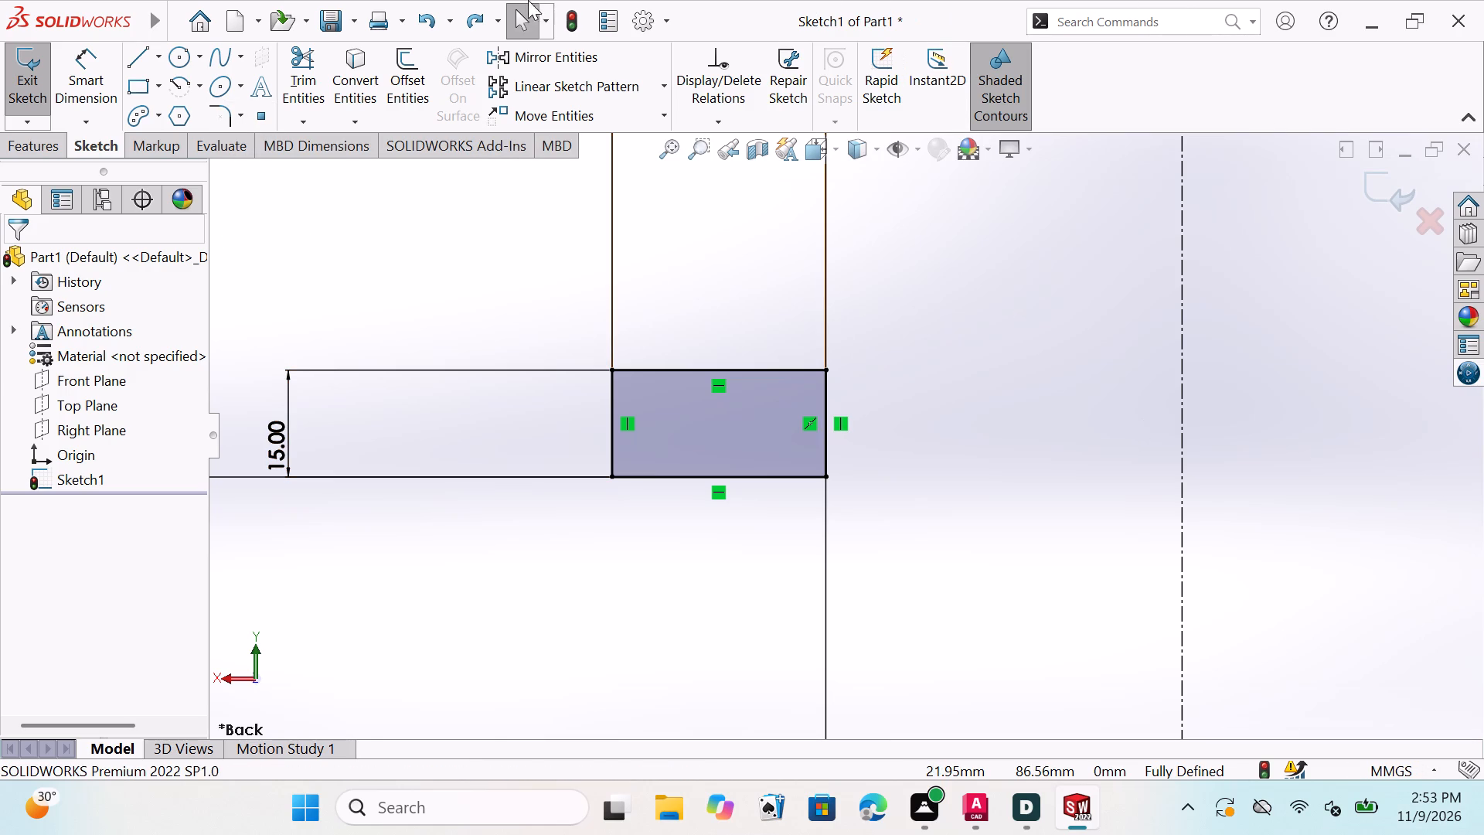
Sketch a 3 Point Arc of about 15.5 mm radius between the rectangle's two bottom corners, bulging downward.
click(202, 90)
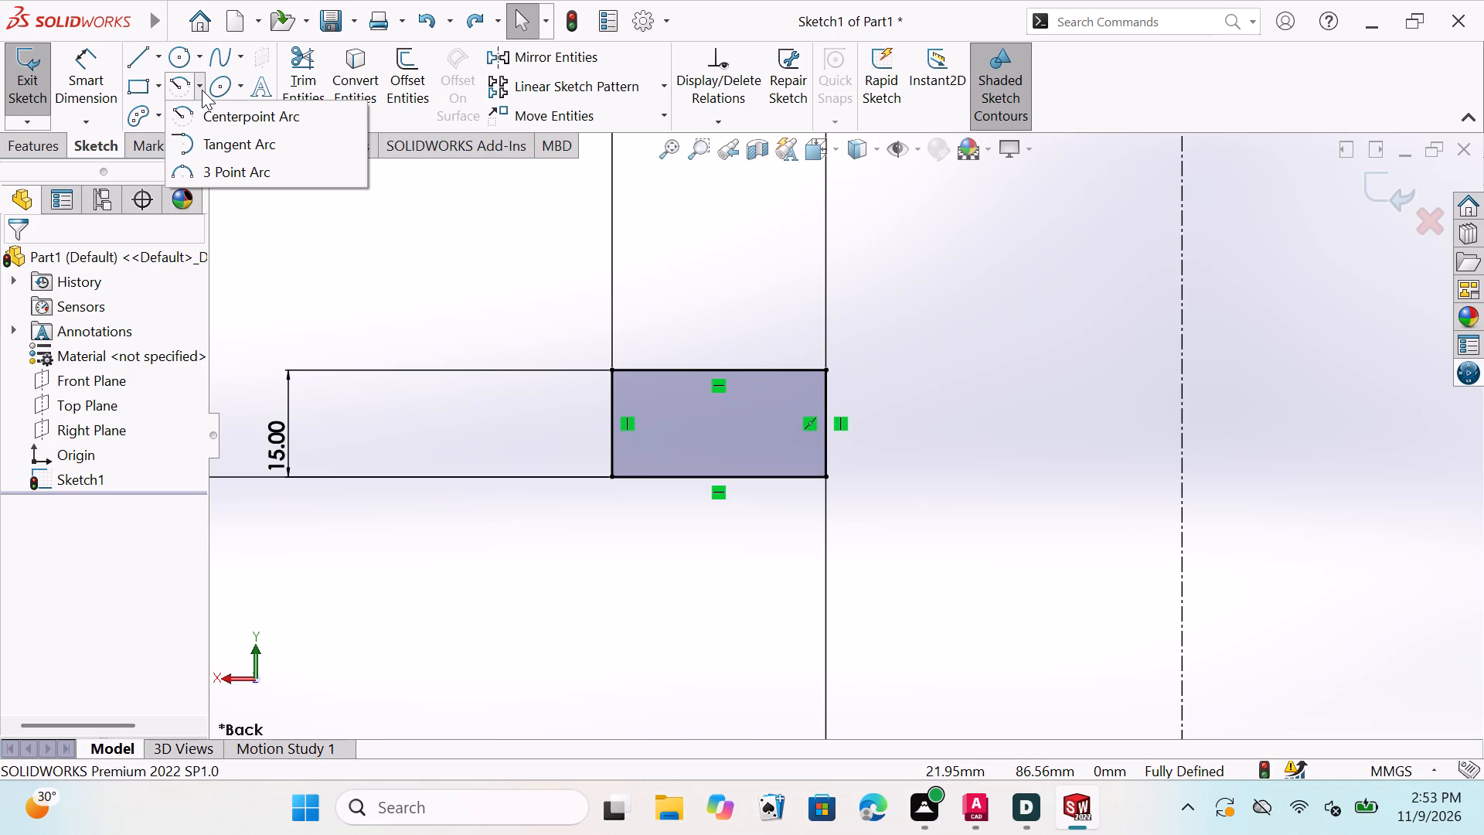
click(260, 173)
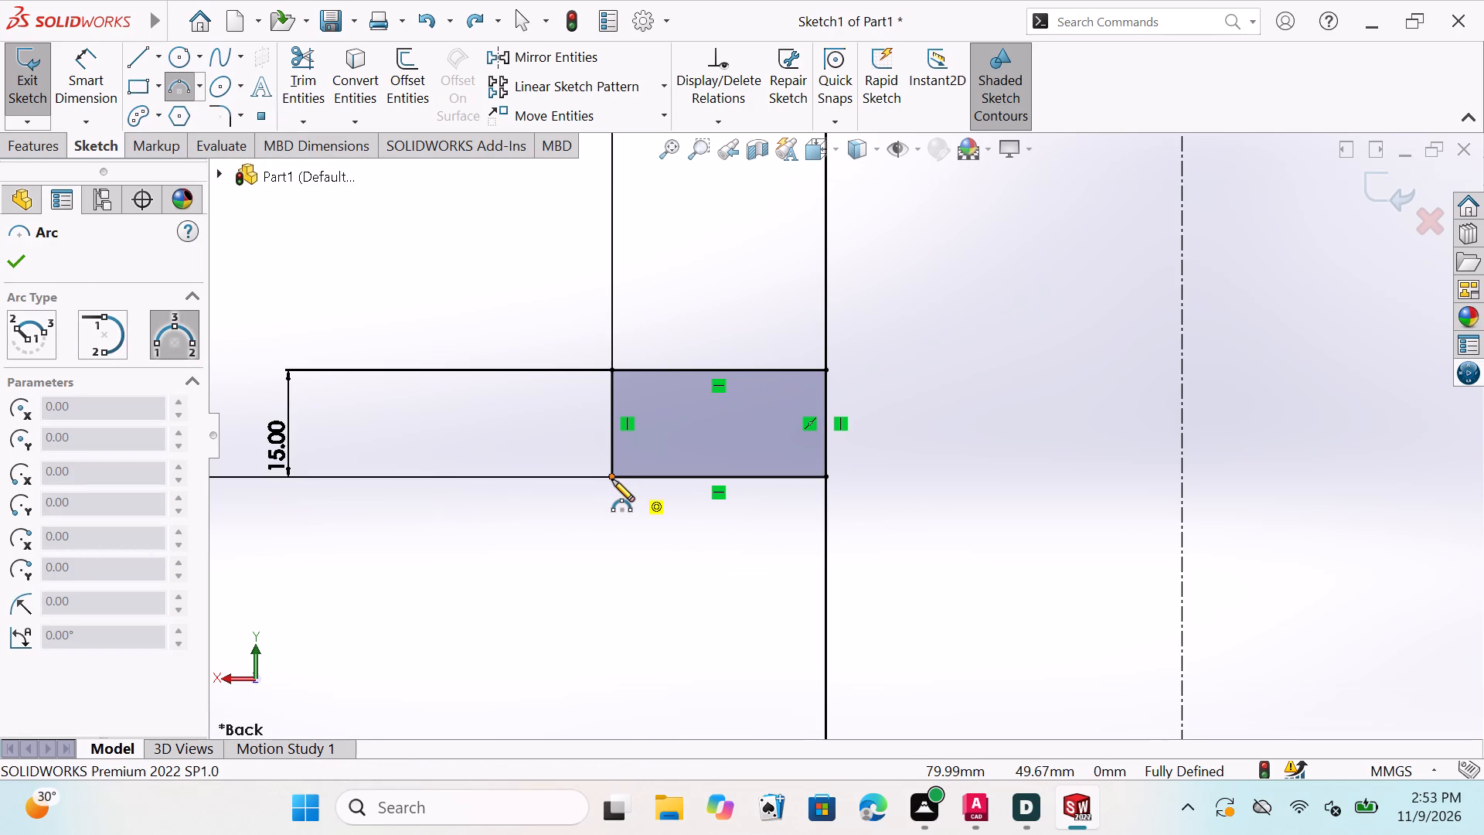
click(610, 475)
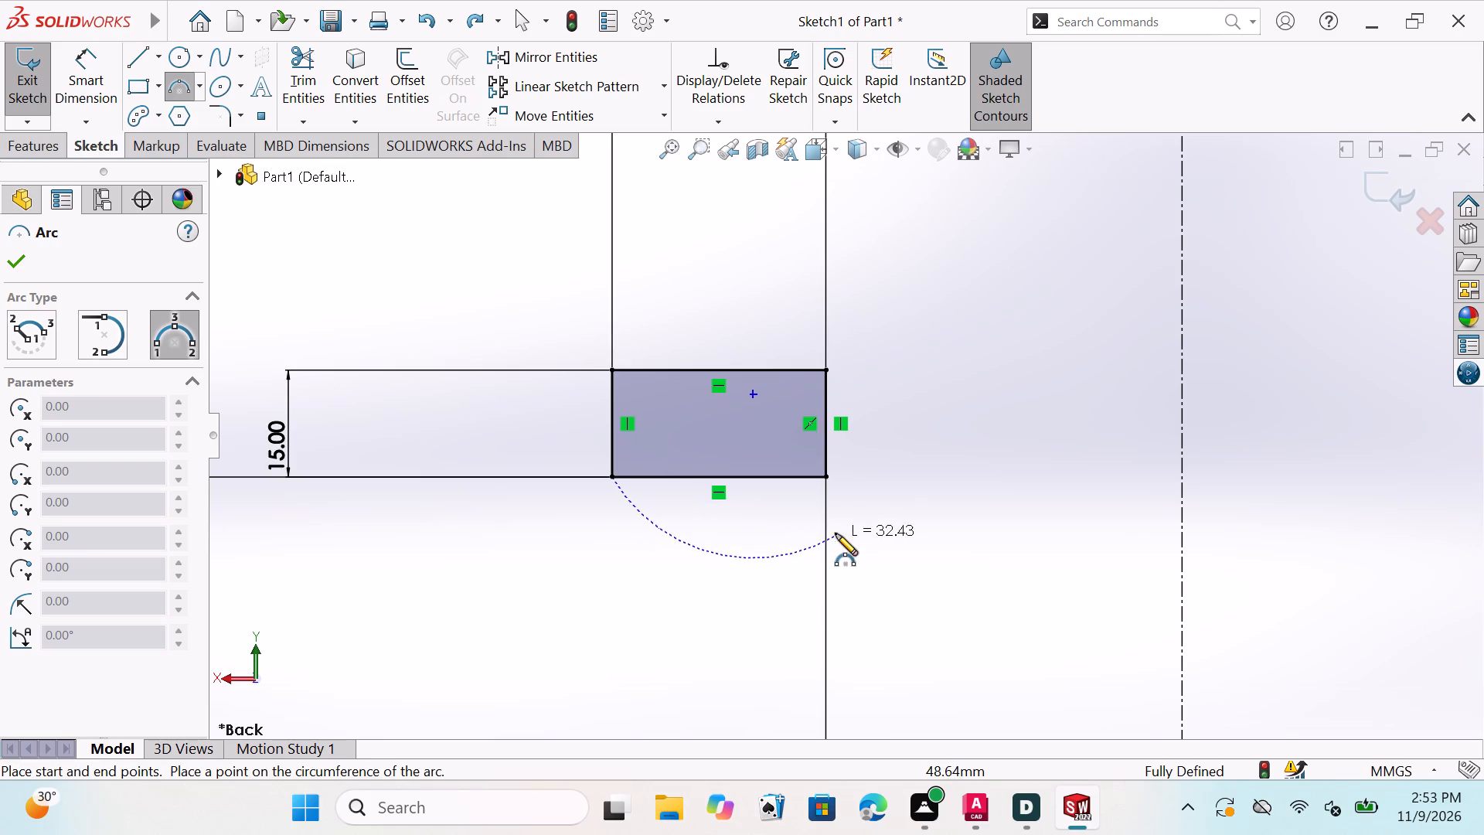
click(826, 477)
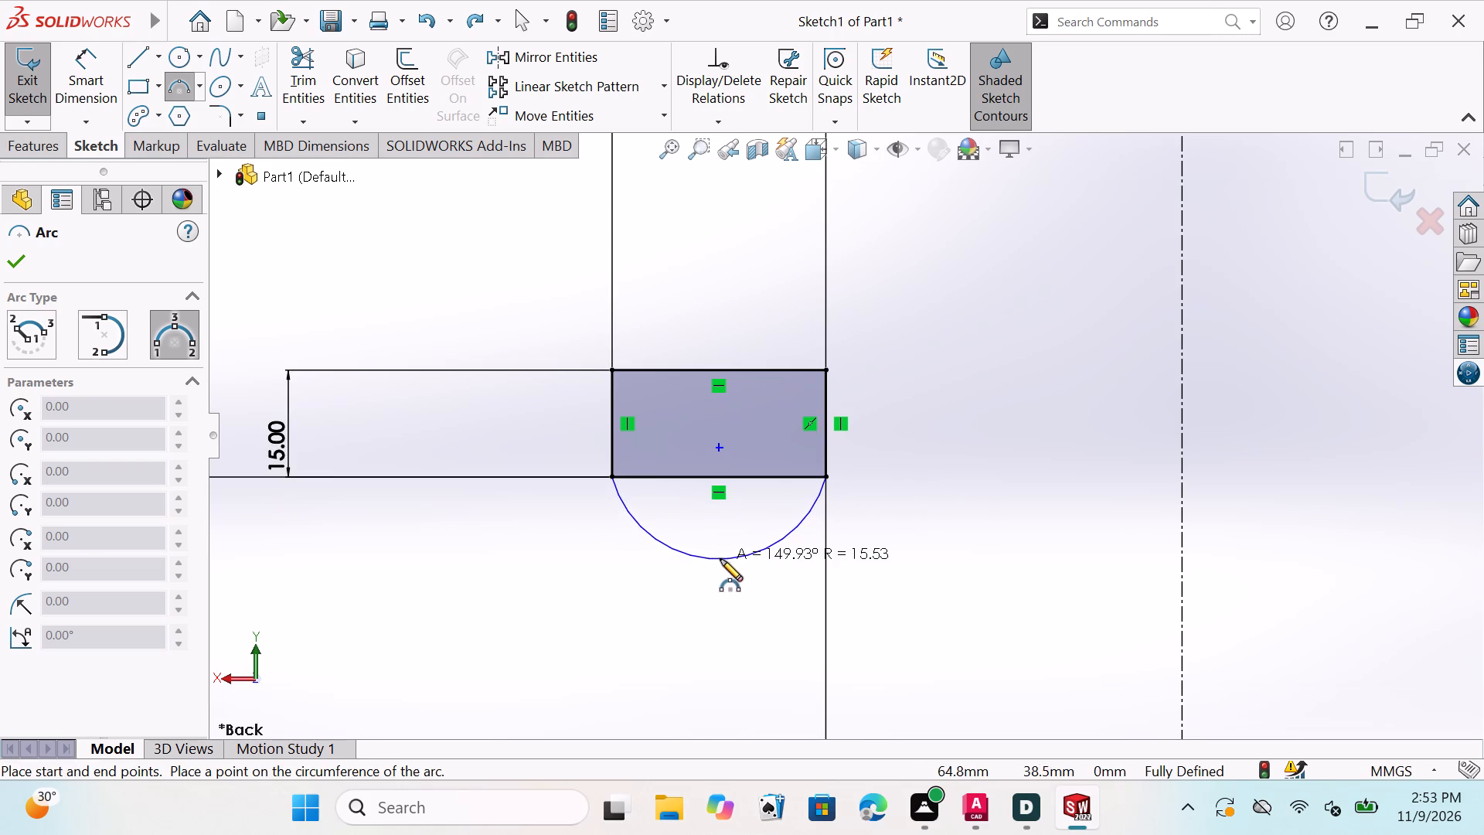
click(721, 559)
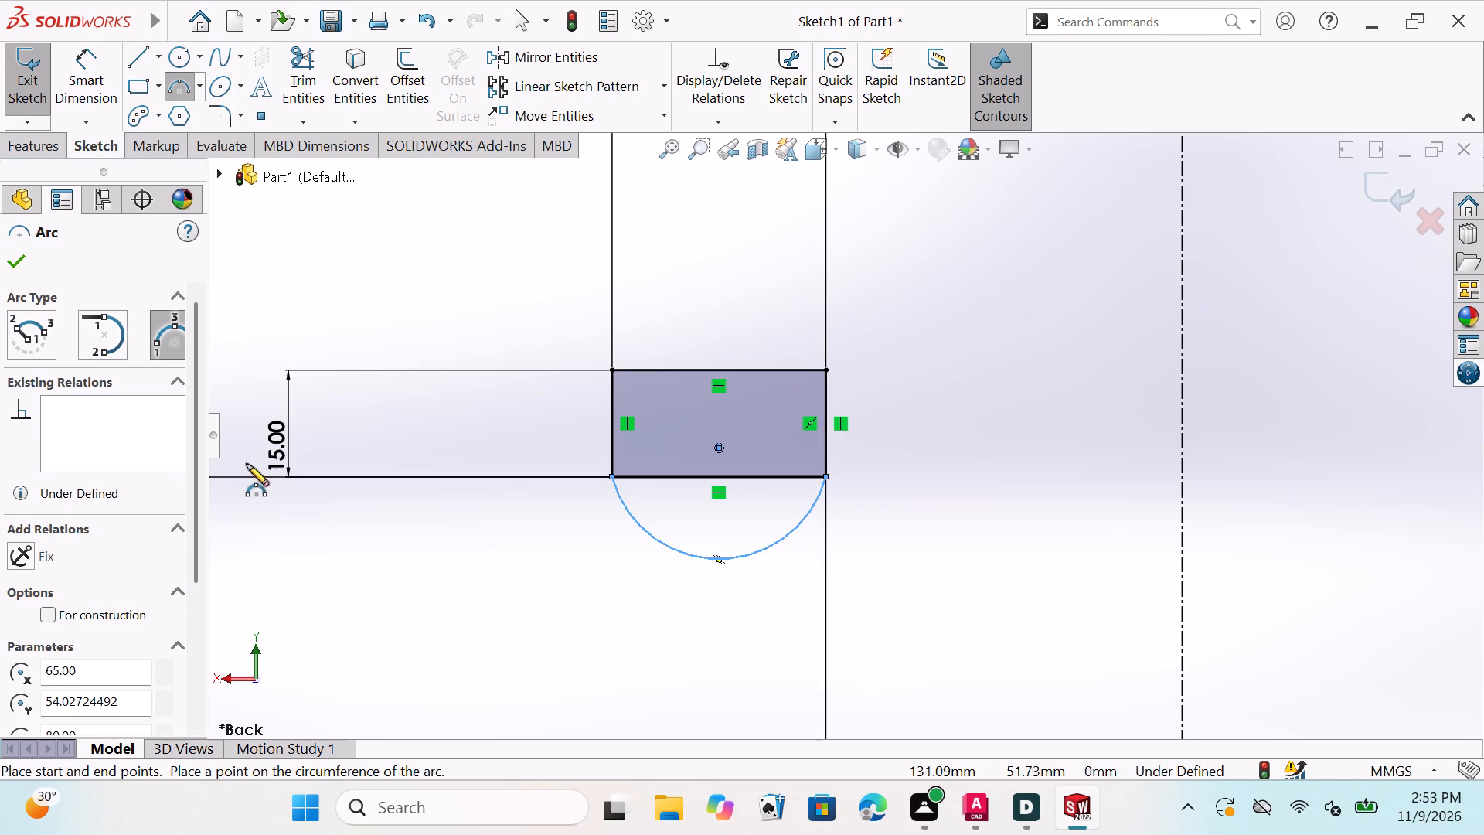
click(5, 257)
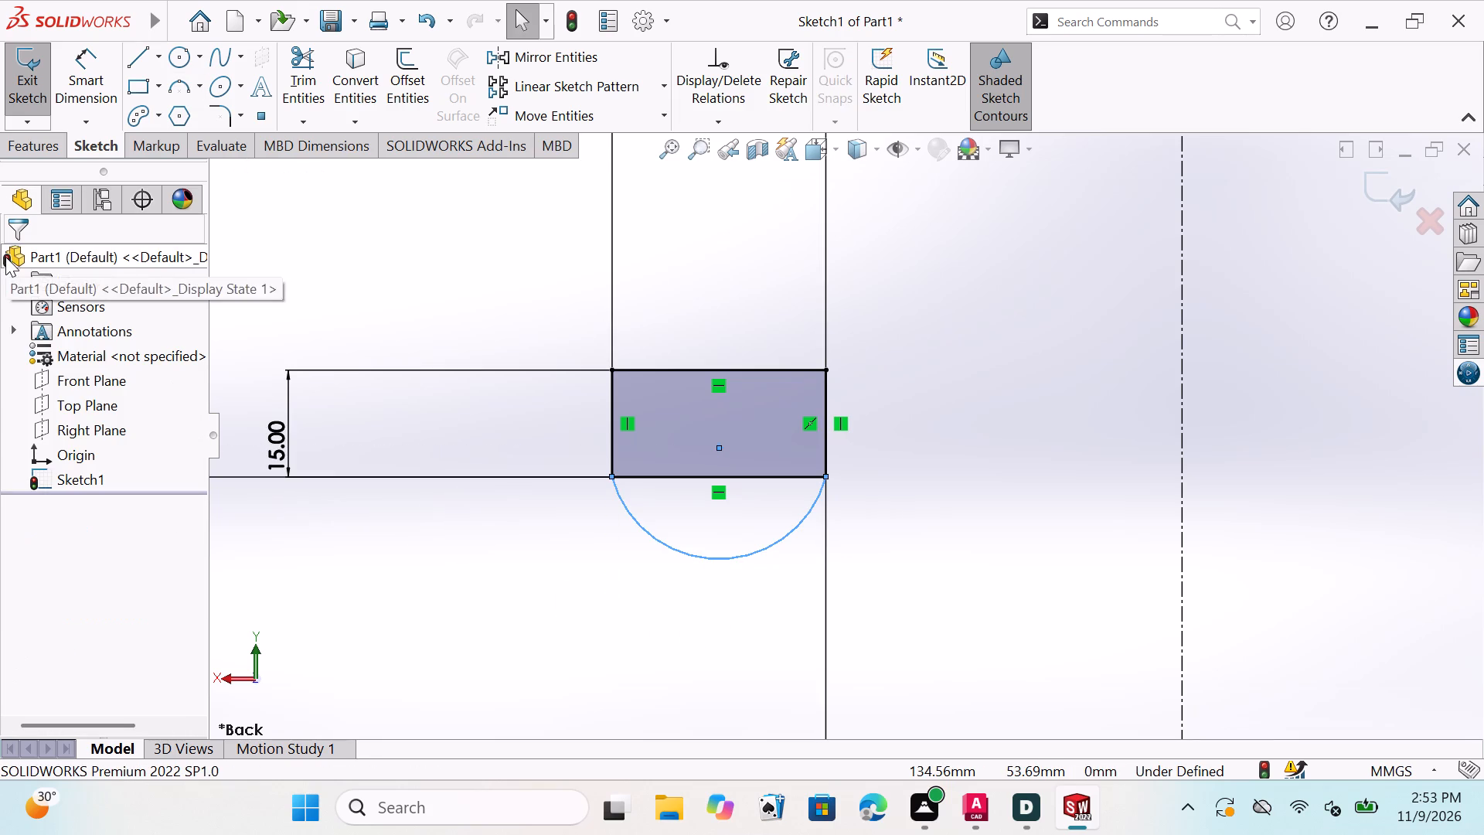
Dimension the arc's radius with Smart Dimension and set it to 15 mm.
click(88, 93)
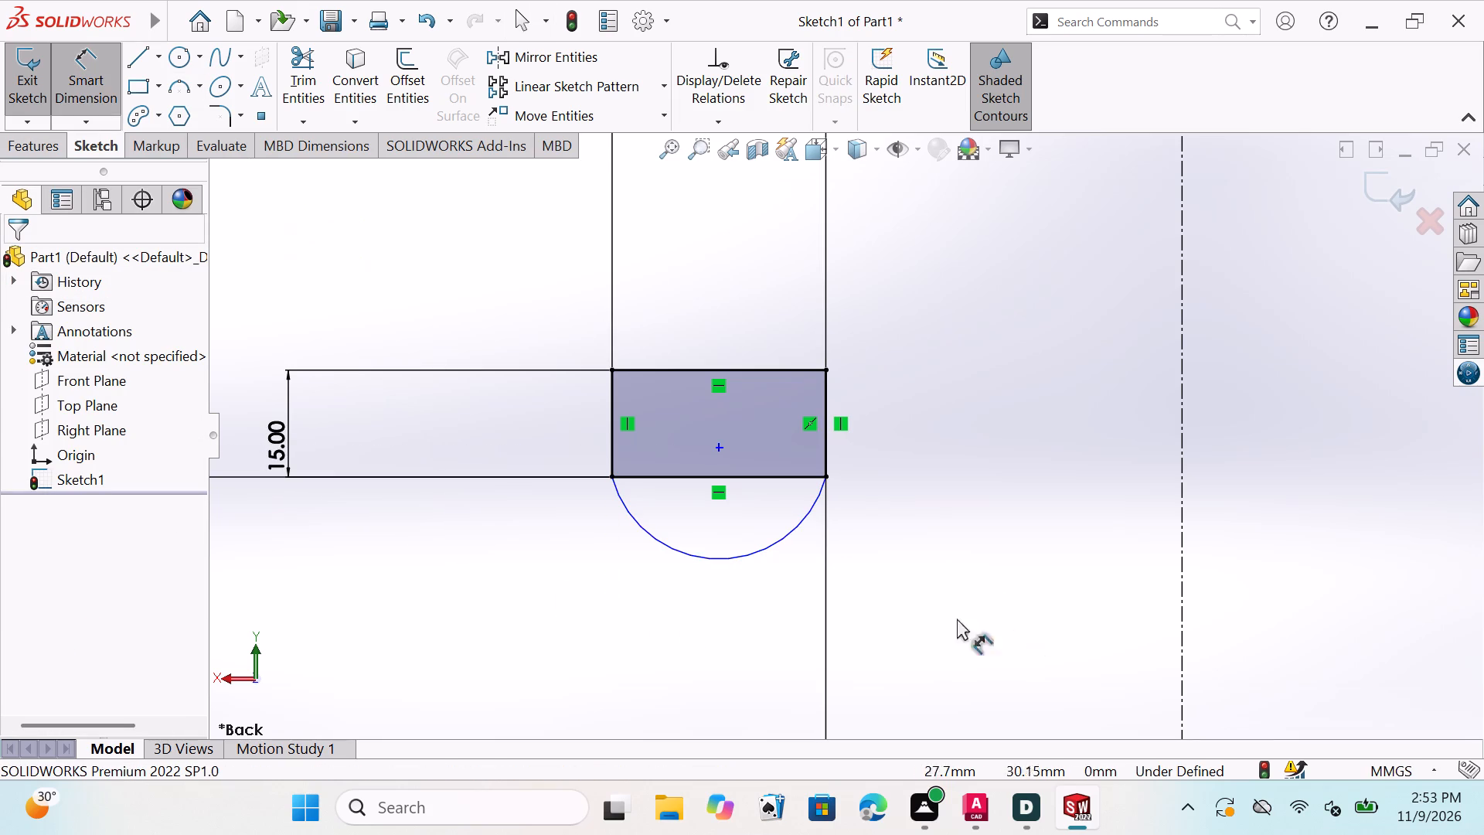
click(734, 557)
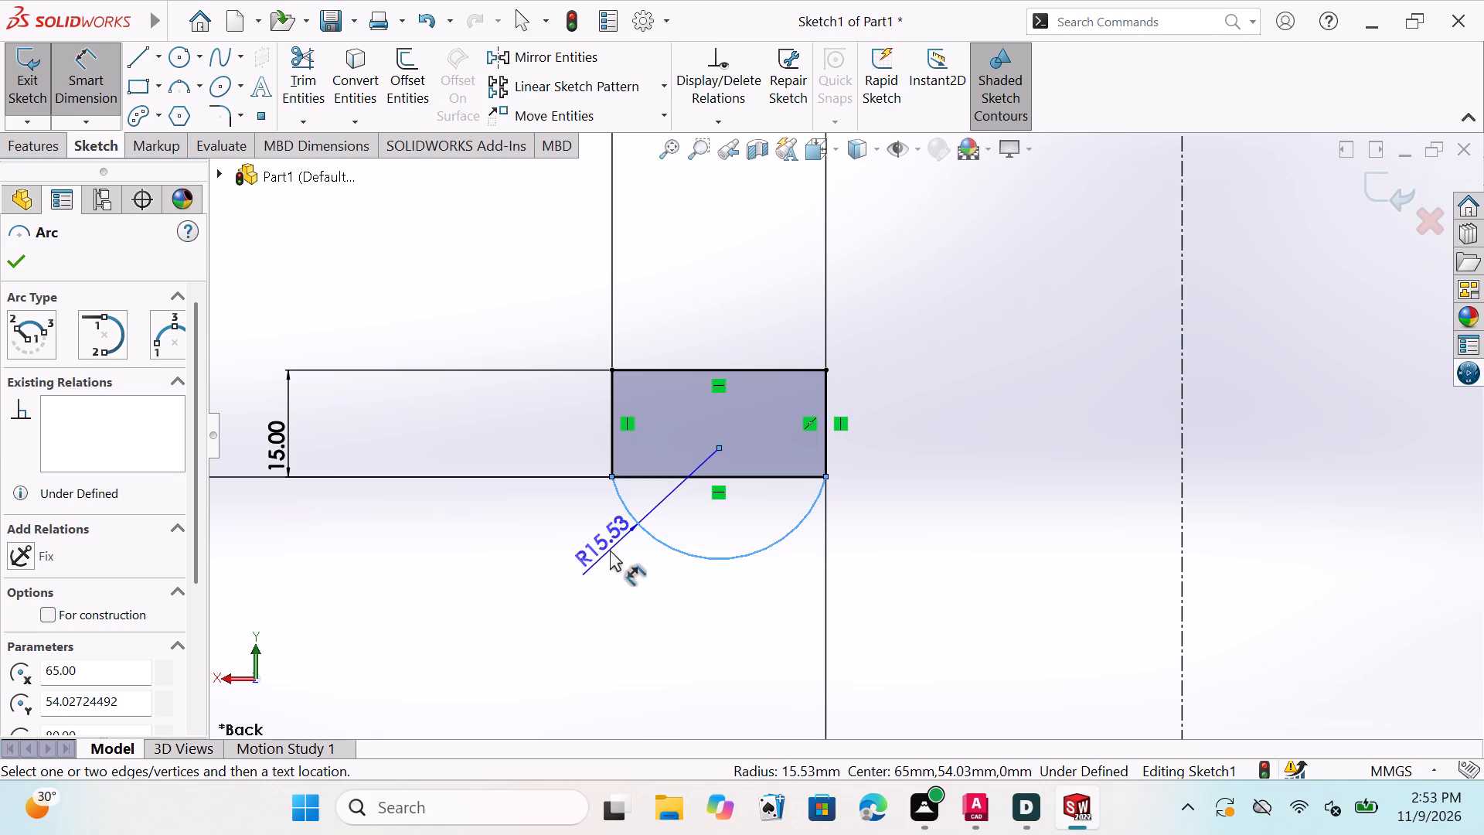
click(610, 550)
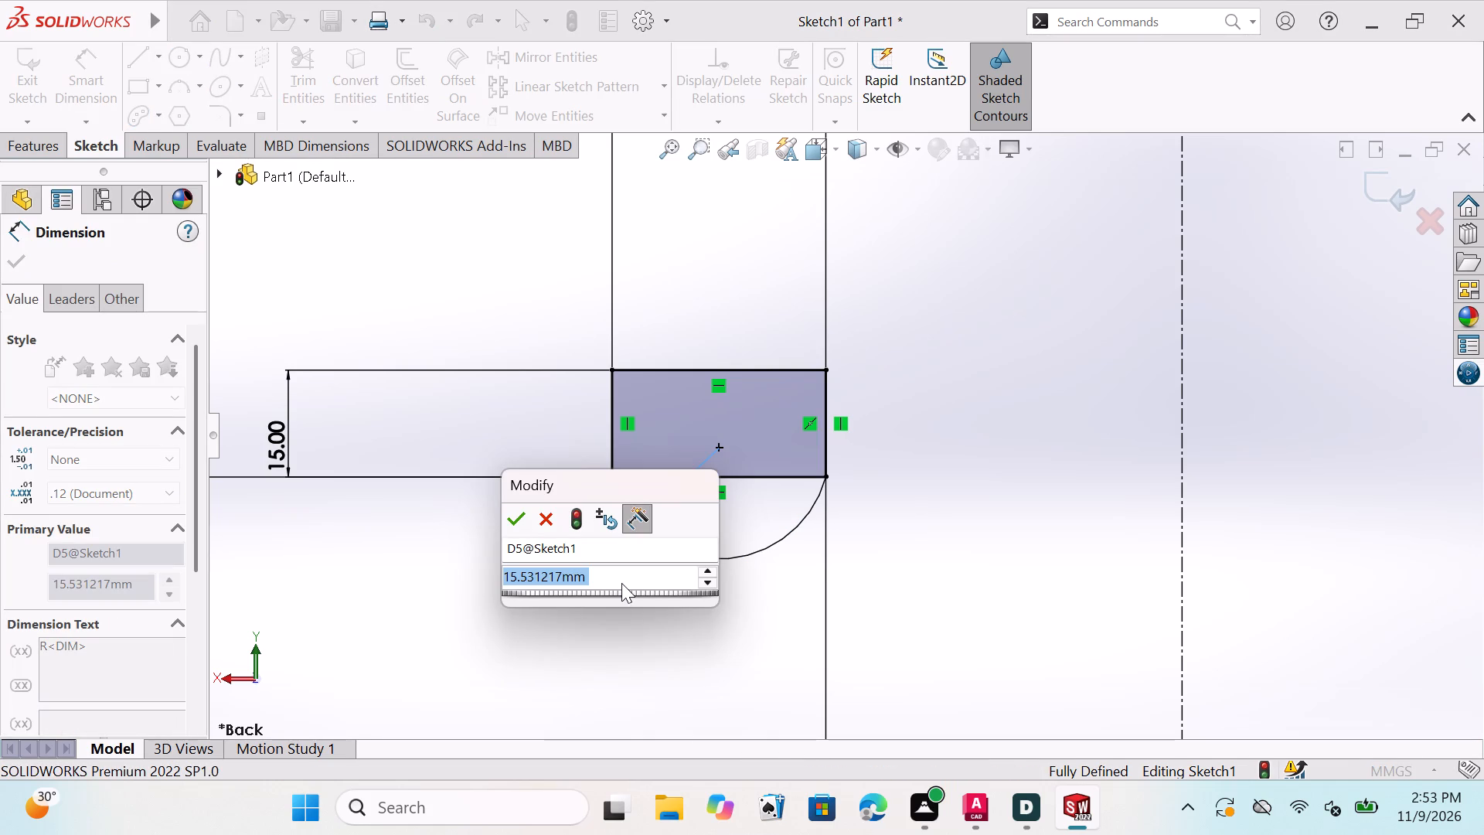
click(621, 583)
key(BackSpace)
key(BackSpace)
key(BackSpace)
key(BackSpace)
key(BackSpace)
key(BackSpace)
key(BackSpace)
key(BackSpace)
key(BackSpace)
key(BackSpace)
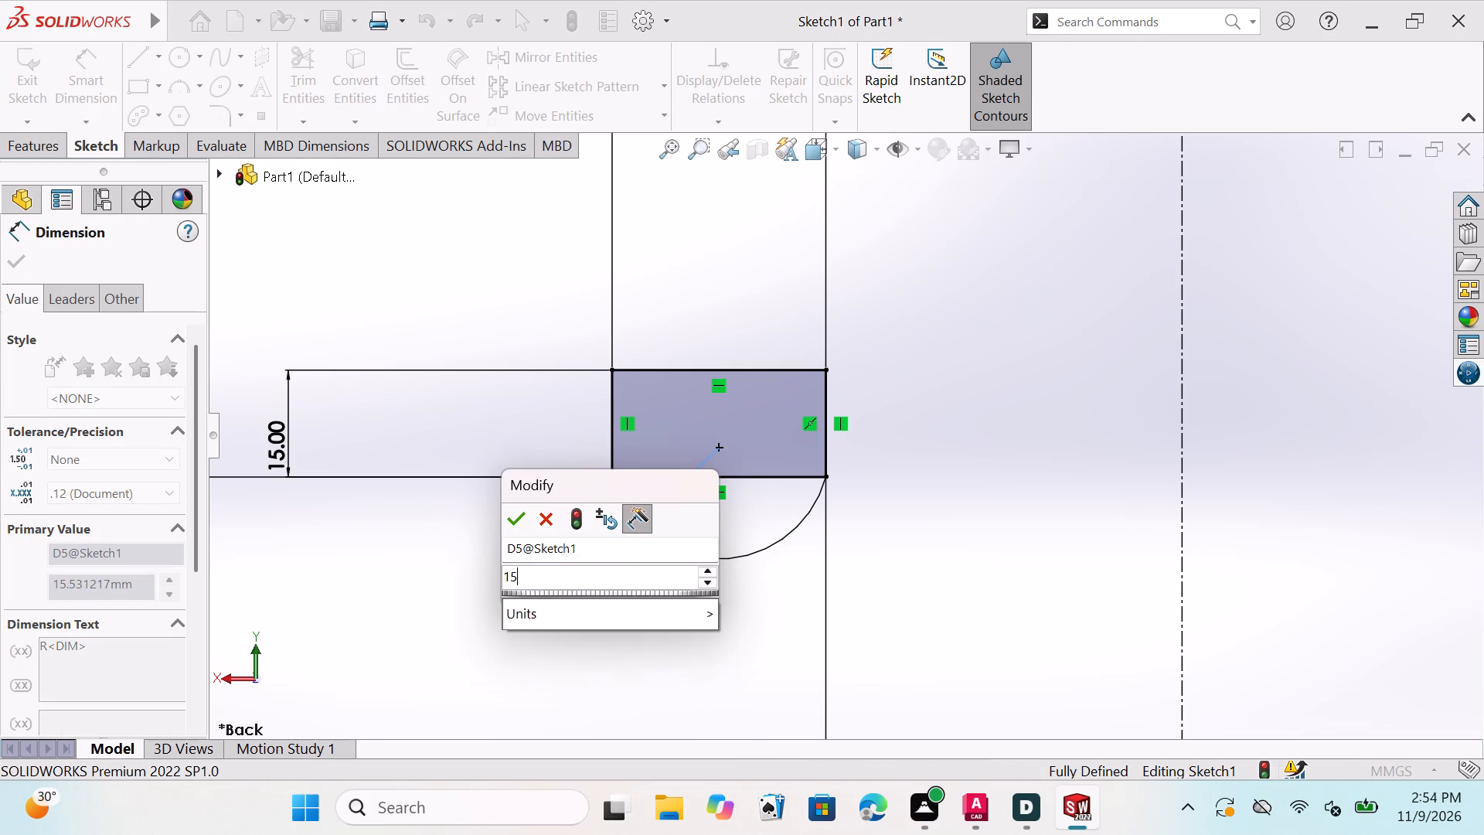
click(516, 511)
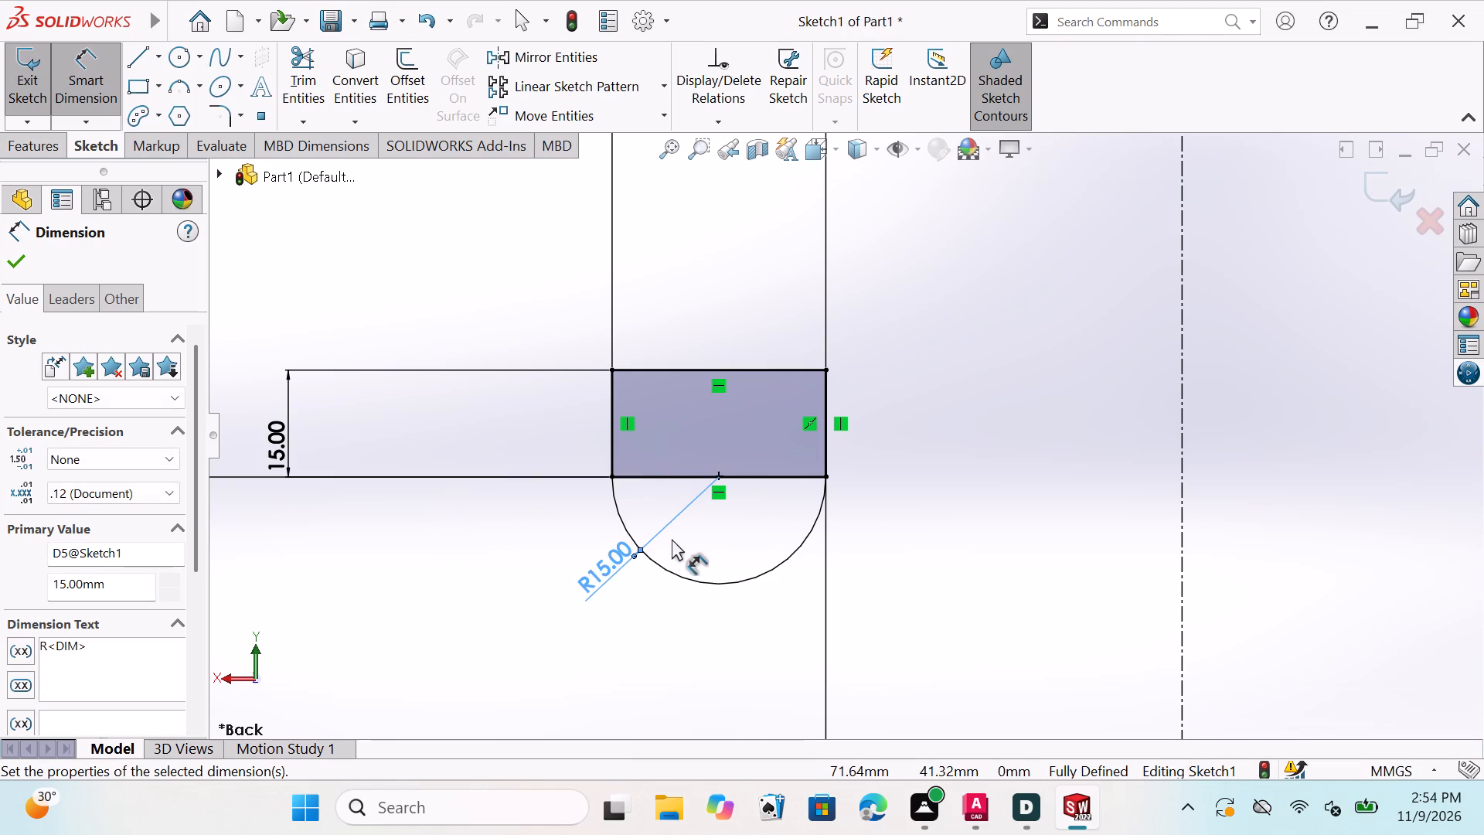
click(20, 249)
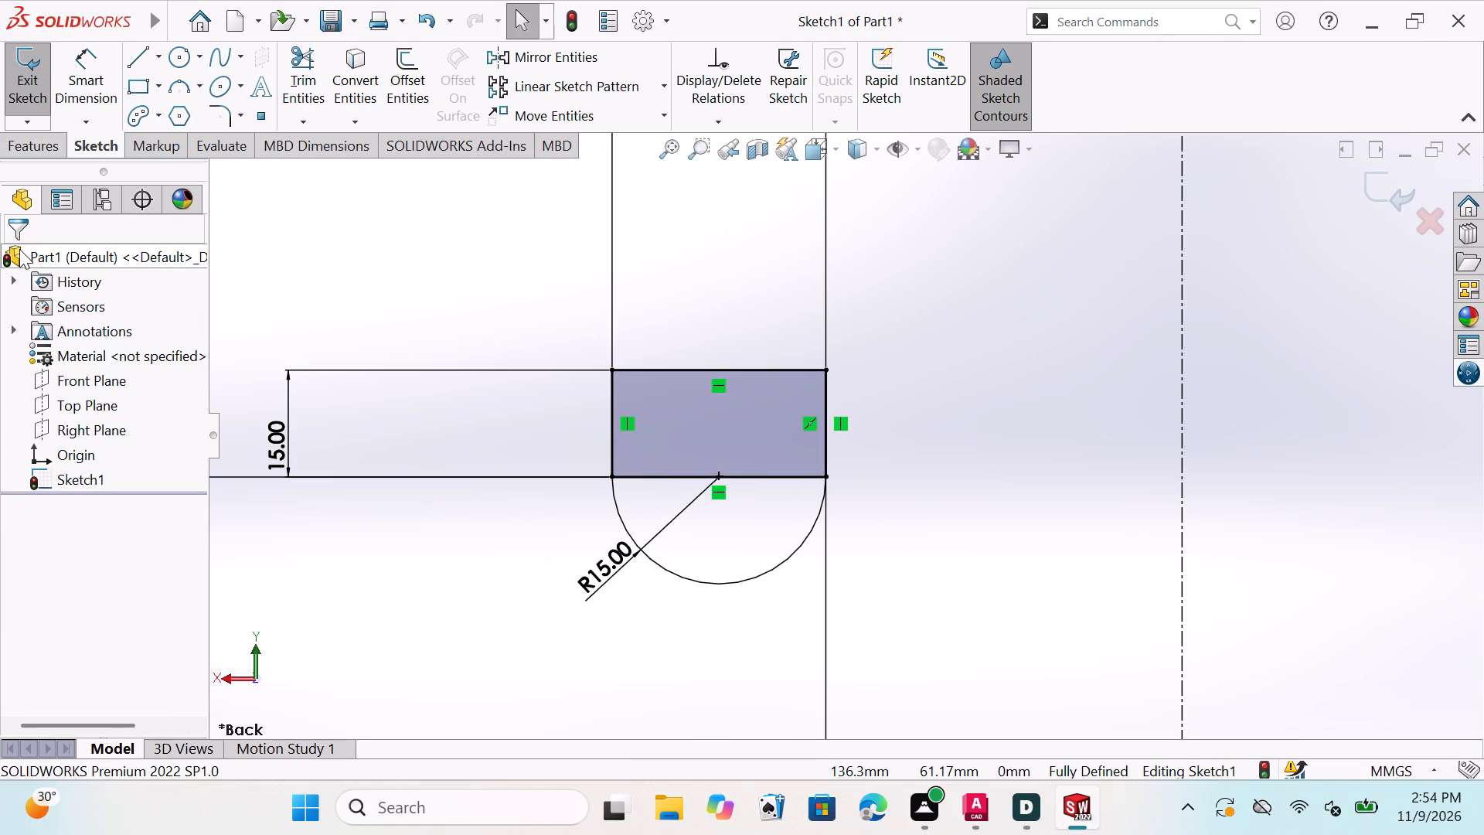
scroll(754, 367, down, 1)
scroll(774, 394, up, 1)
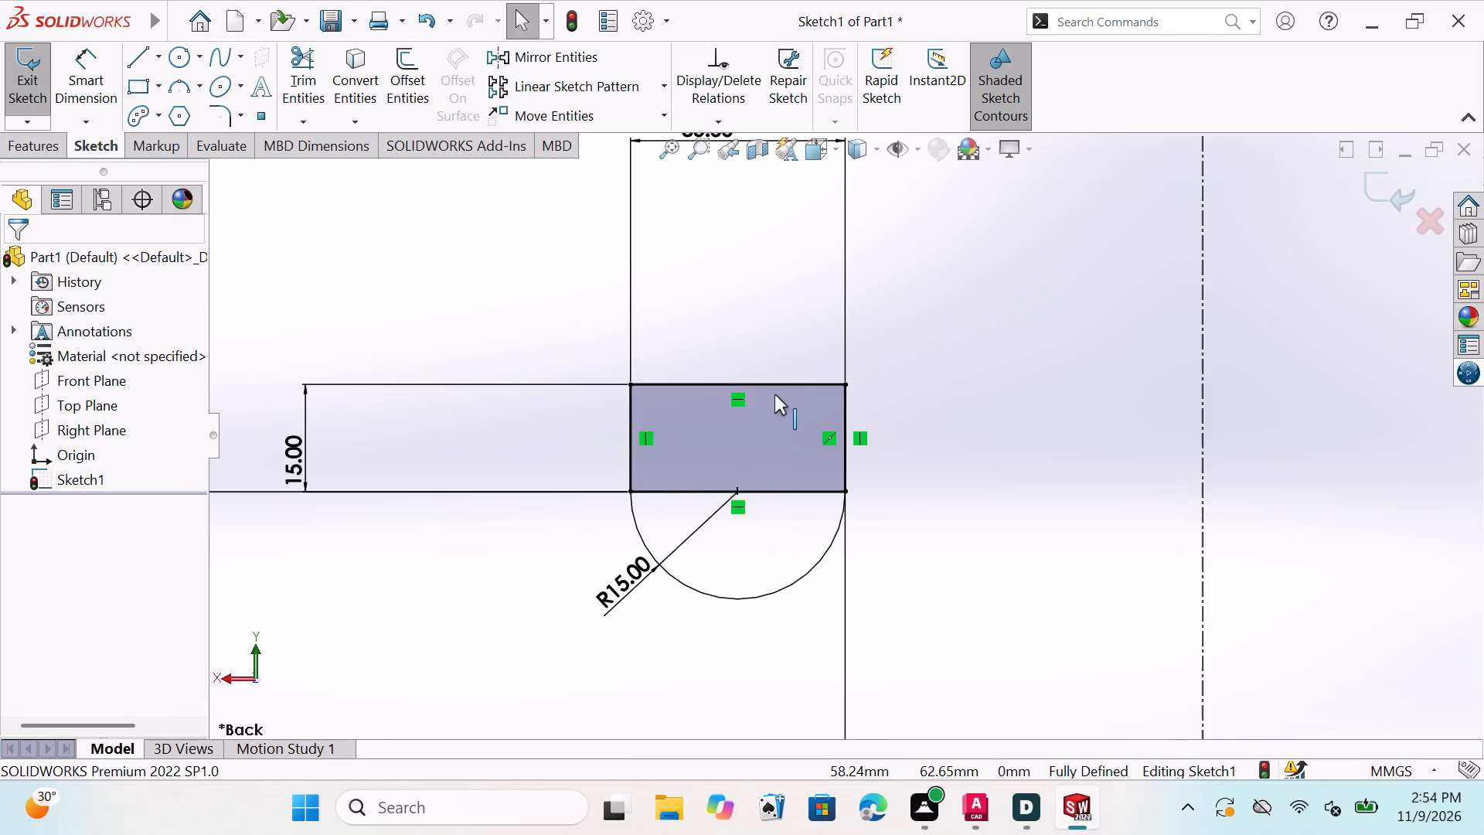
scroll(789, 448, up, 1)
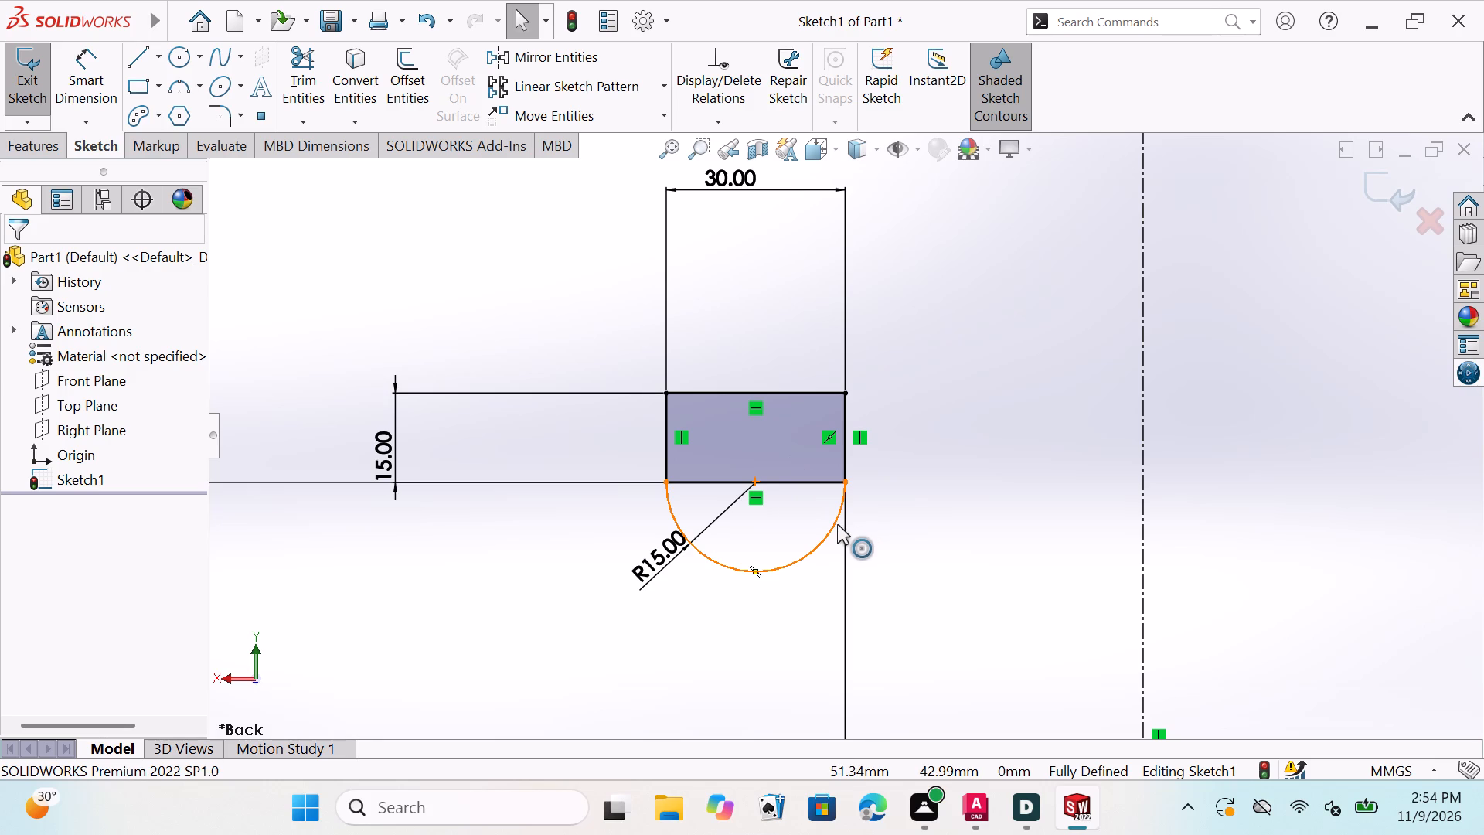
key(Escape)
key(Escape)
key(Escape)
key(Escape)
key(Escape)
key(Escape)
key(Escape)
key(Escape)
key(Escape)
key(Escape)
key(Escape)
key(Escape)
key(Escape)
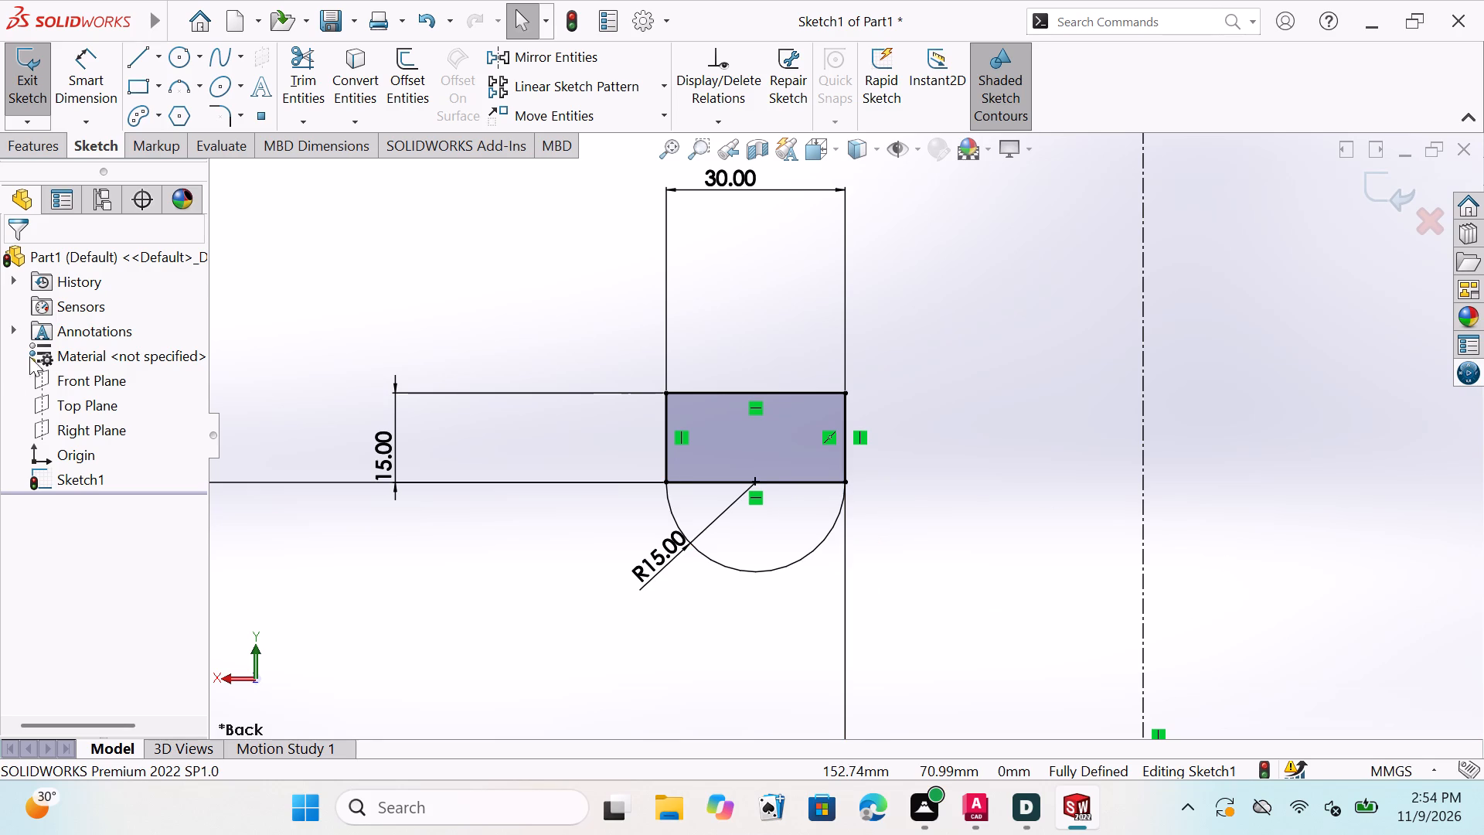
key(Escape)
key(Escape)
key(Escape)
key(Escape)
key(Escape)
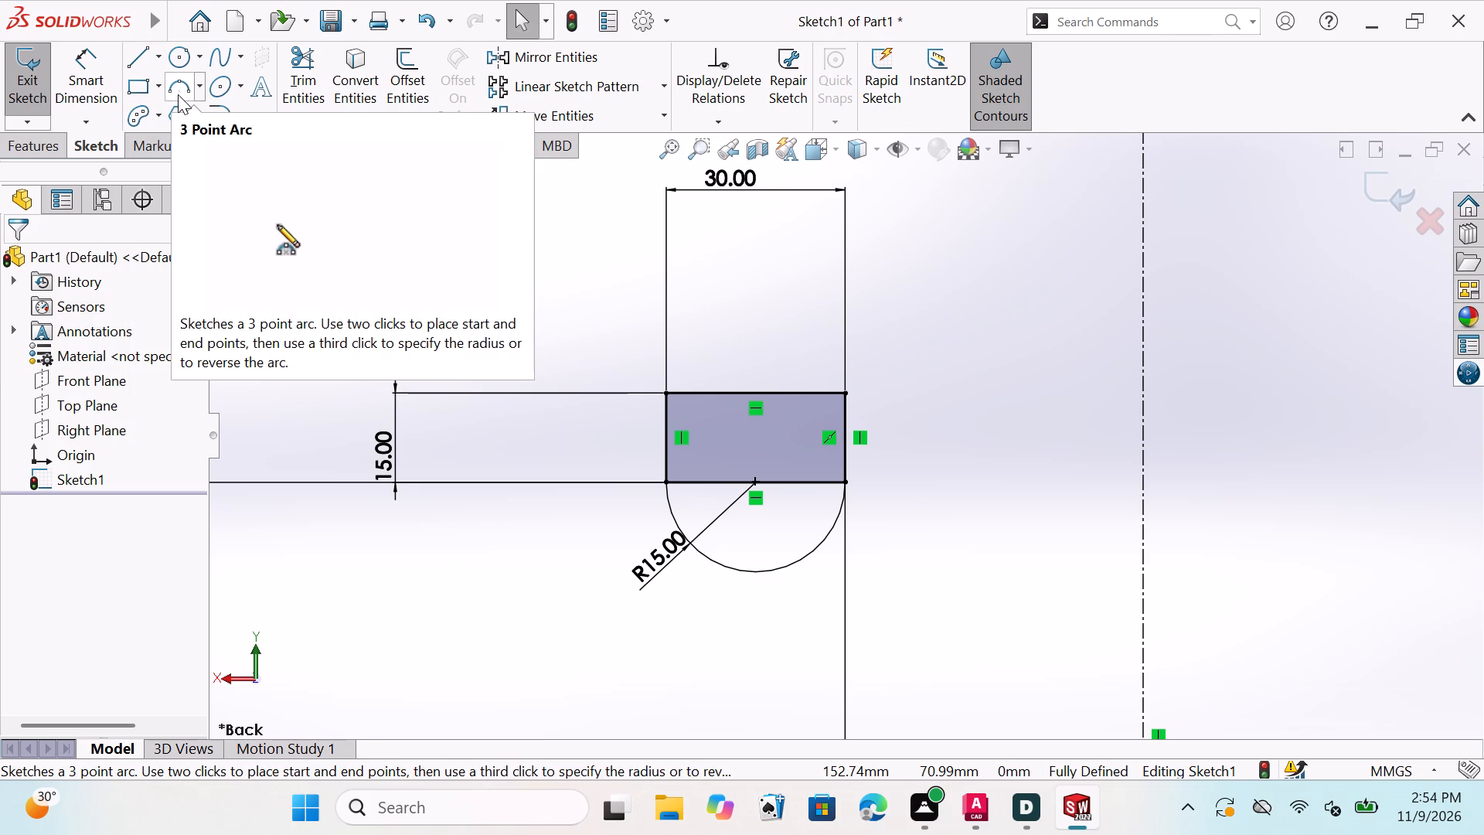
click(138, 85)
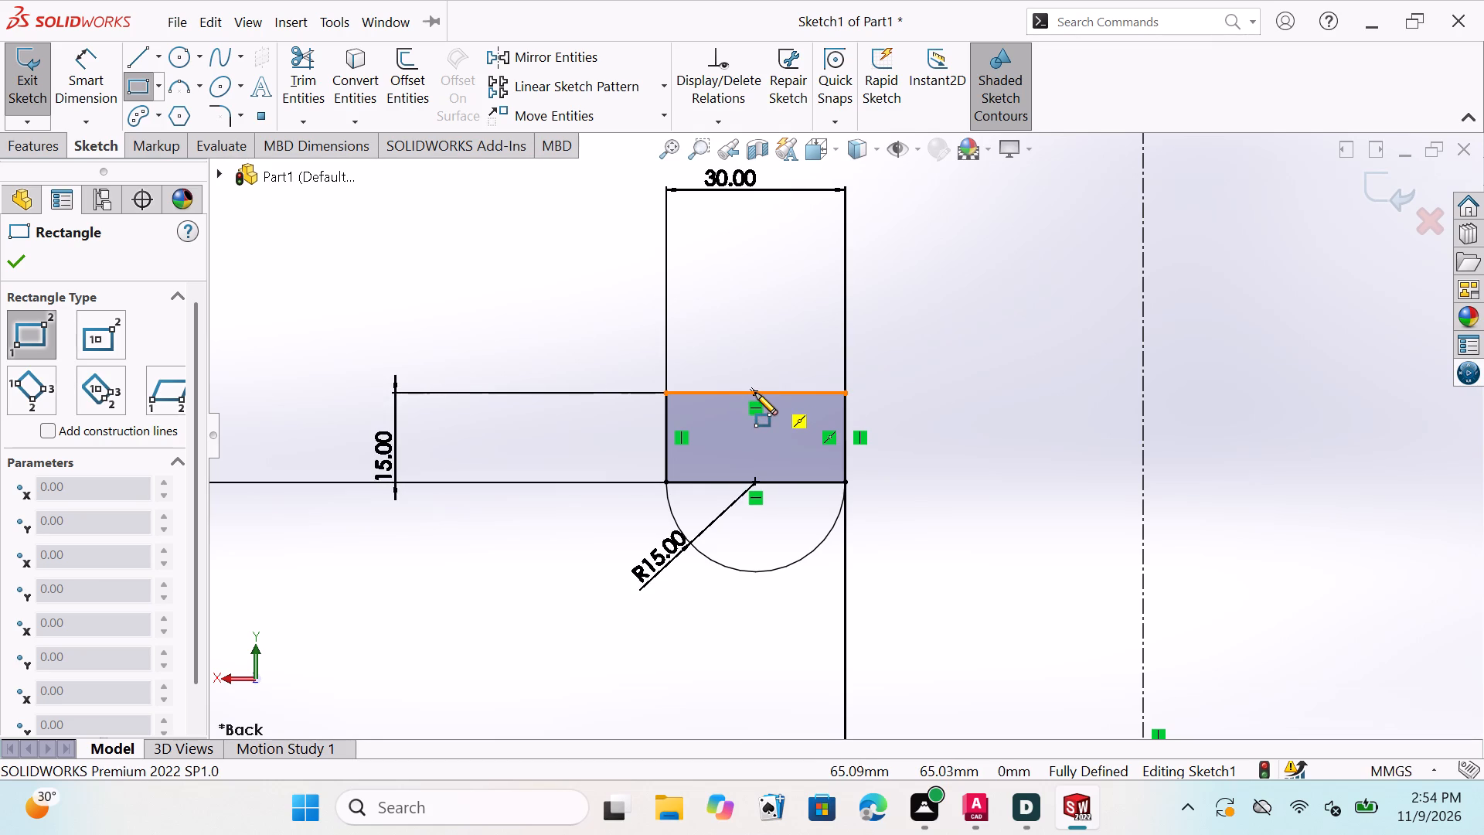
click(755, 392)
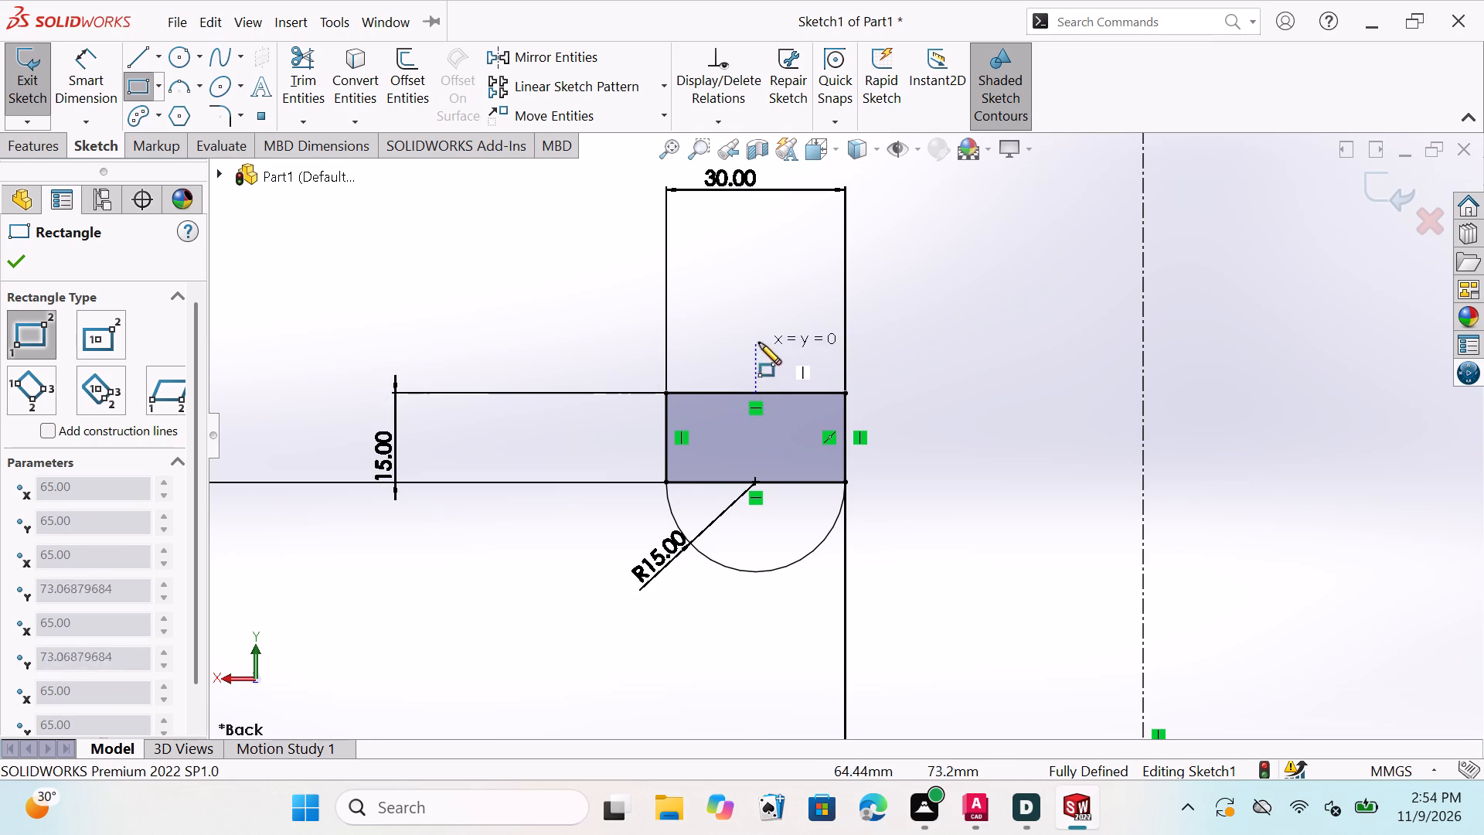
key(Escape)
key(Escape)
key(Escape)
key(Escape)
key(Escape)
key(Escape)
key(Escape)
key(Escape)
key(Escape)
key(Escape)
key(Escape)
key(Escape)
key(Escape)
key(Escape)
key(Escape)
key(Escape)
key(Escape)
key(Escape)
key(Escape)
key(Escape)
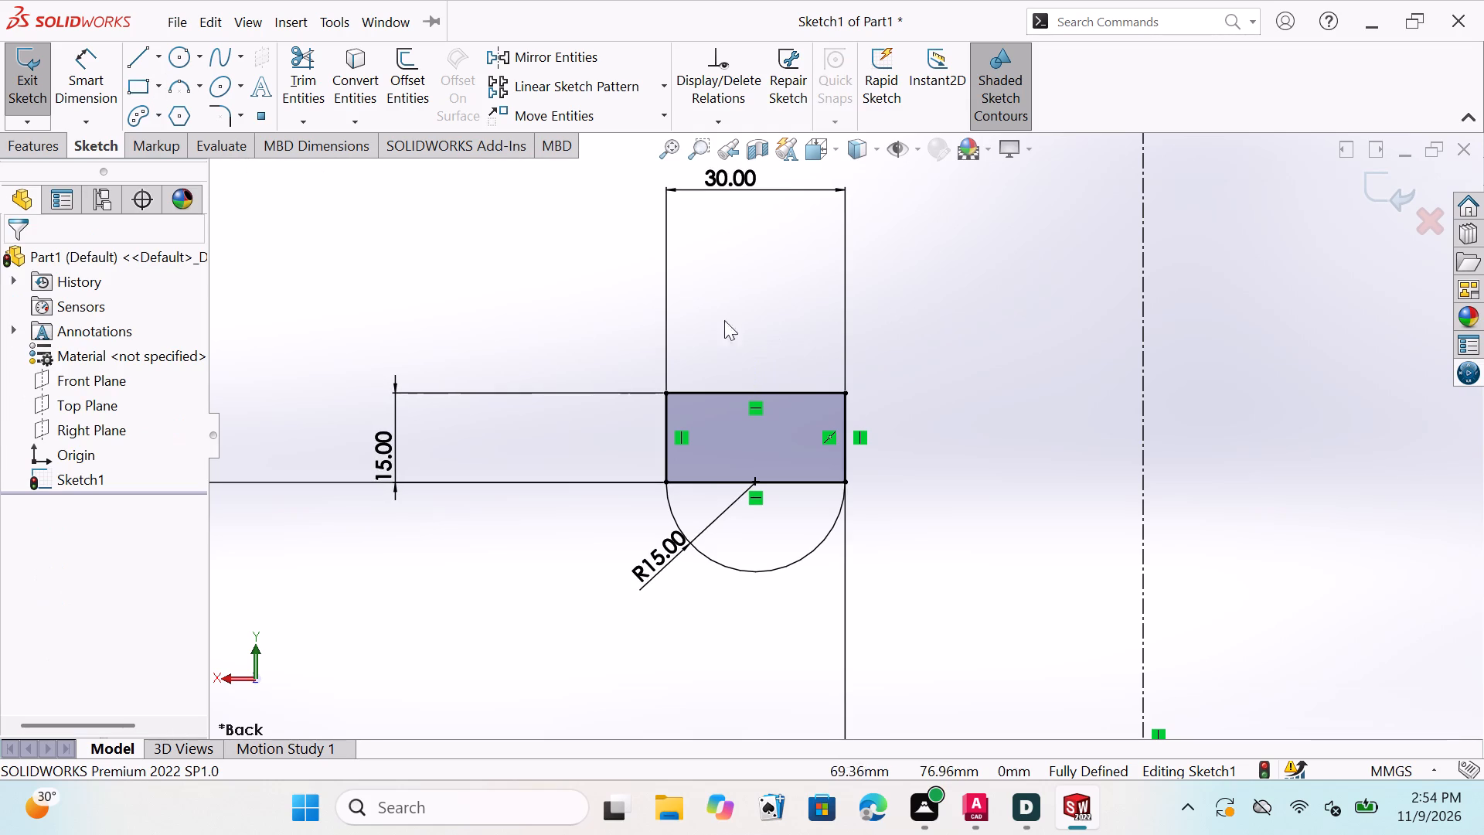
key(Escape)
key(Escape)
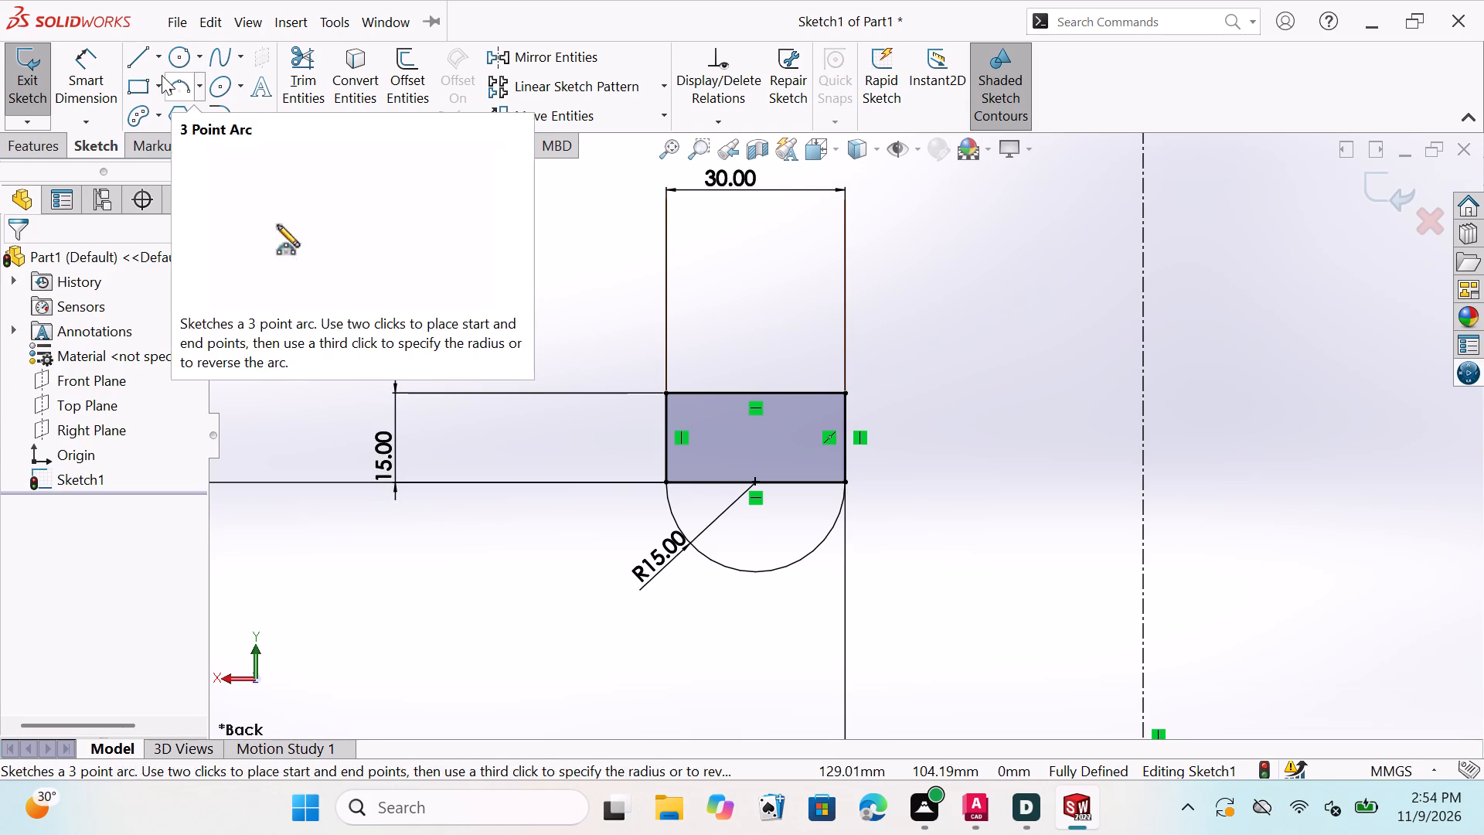
Sketch a corner rectangle about 14.7 by 10.9 mm standing on the top edge of the 30 mm wide rectangle.
click(134, 89)
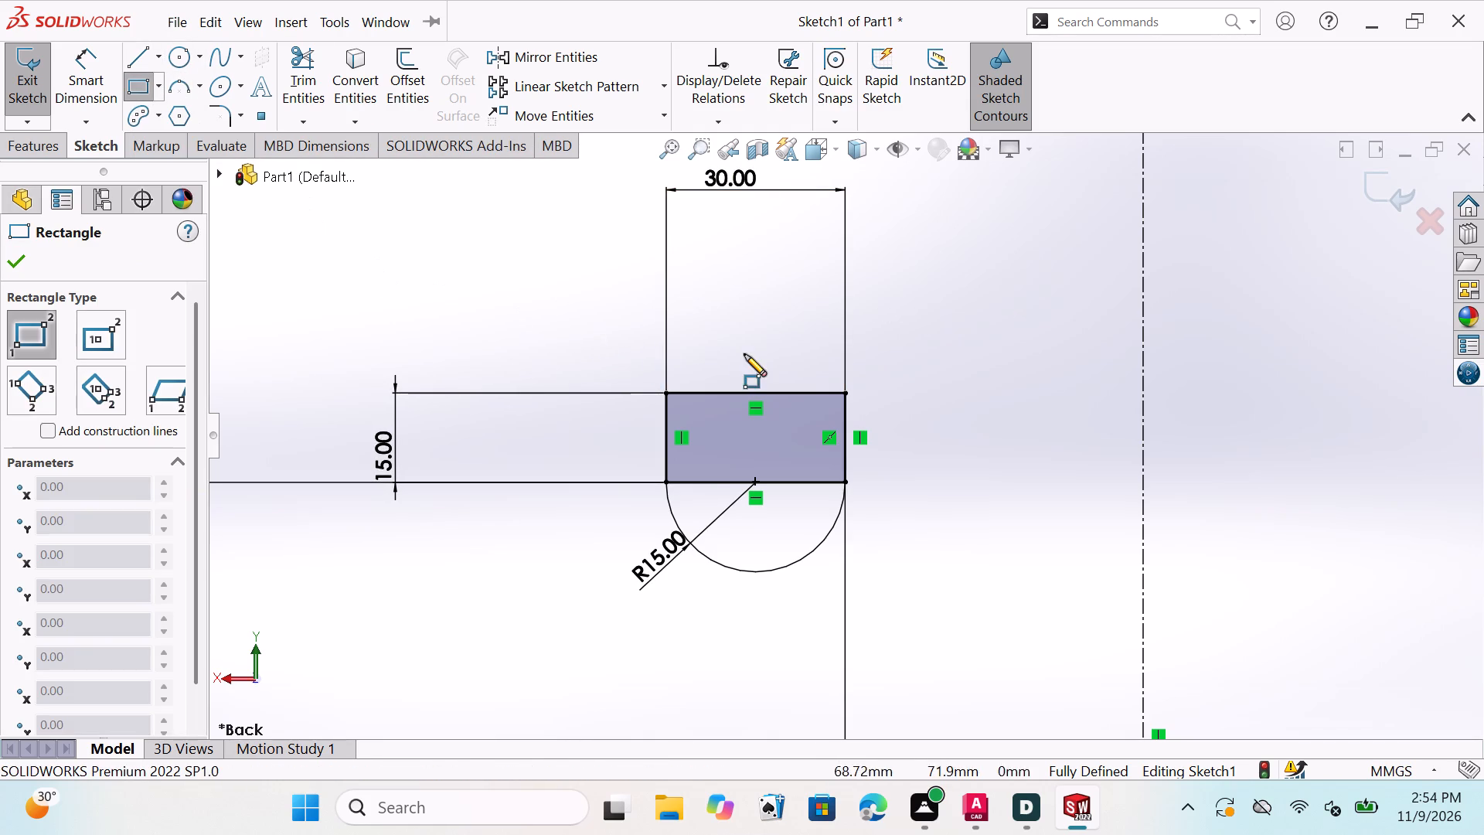
click(706, 392)
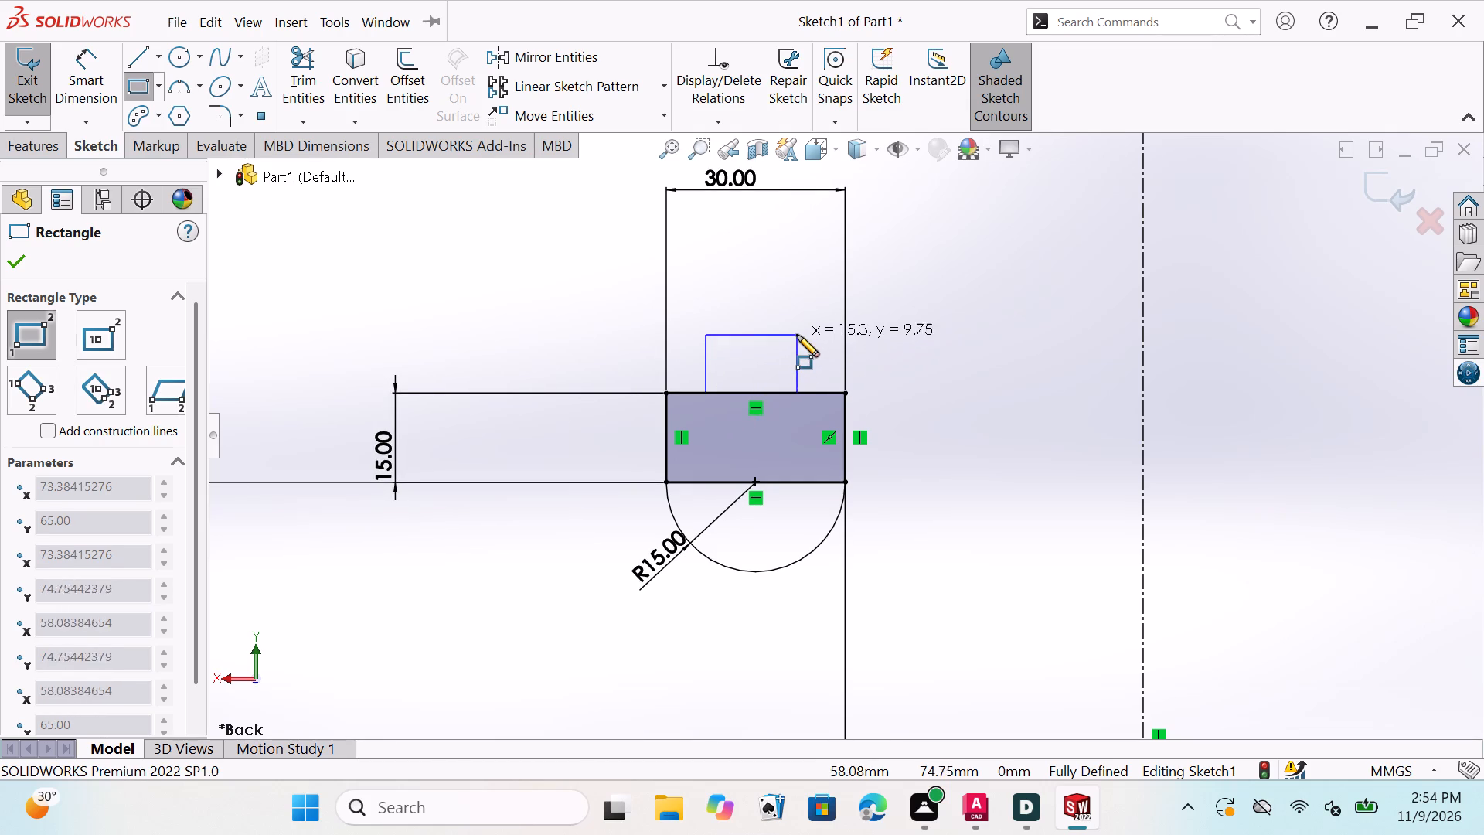
click(793, 328)
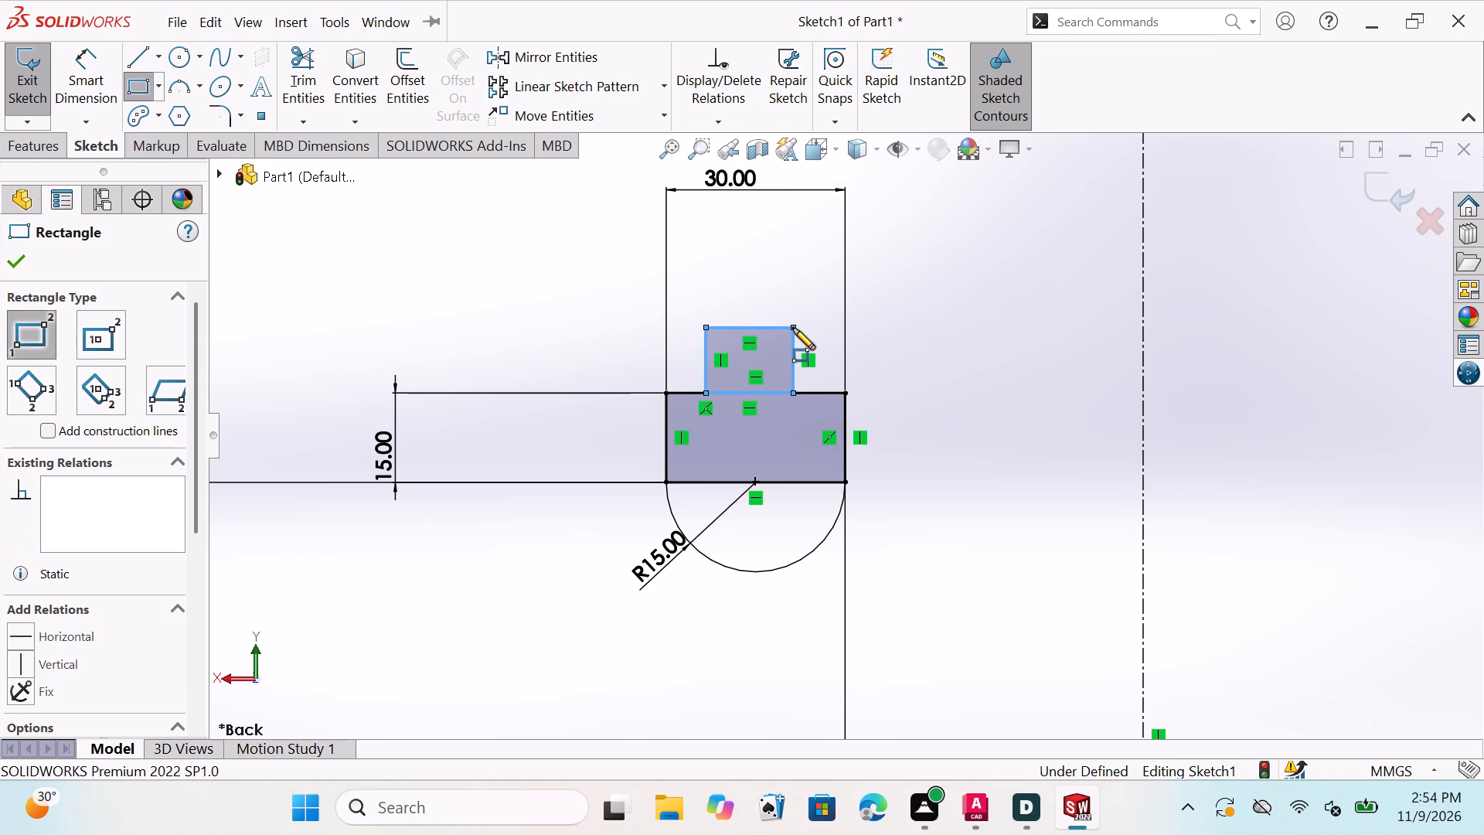
click(15, 256)
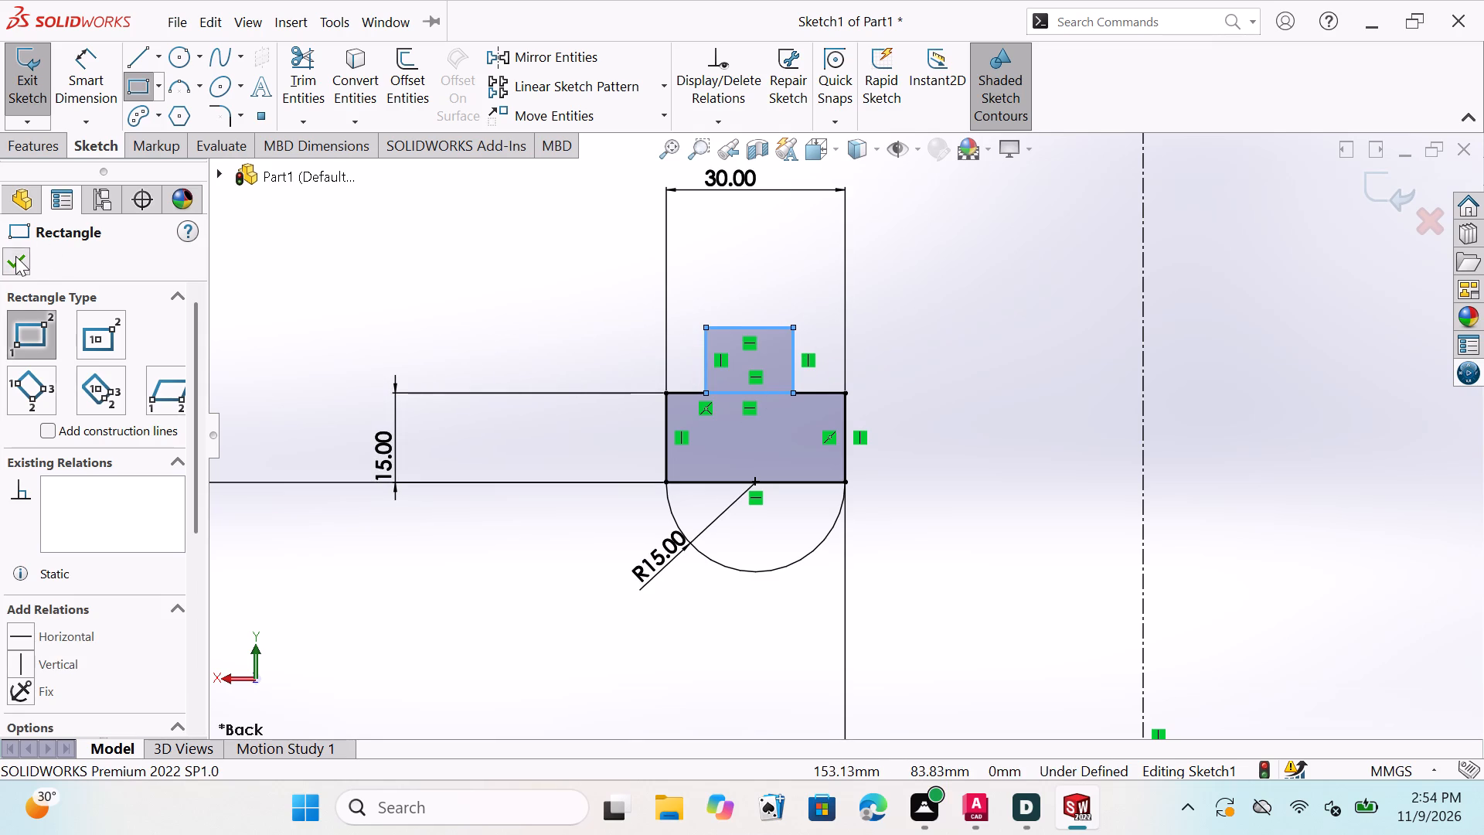
key(Escape)
key(Escape)
key(Escape)
key(Escape)
key(Escape)
key(Escape)
key(Escape)
key(Escape)
key(Escape)
key(Escape)
key(Escape)
key(Escape)
key(Escape)
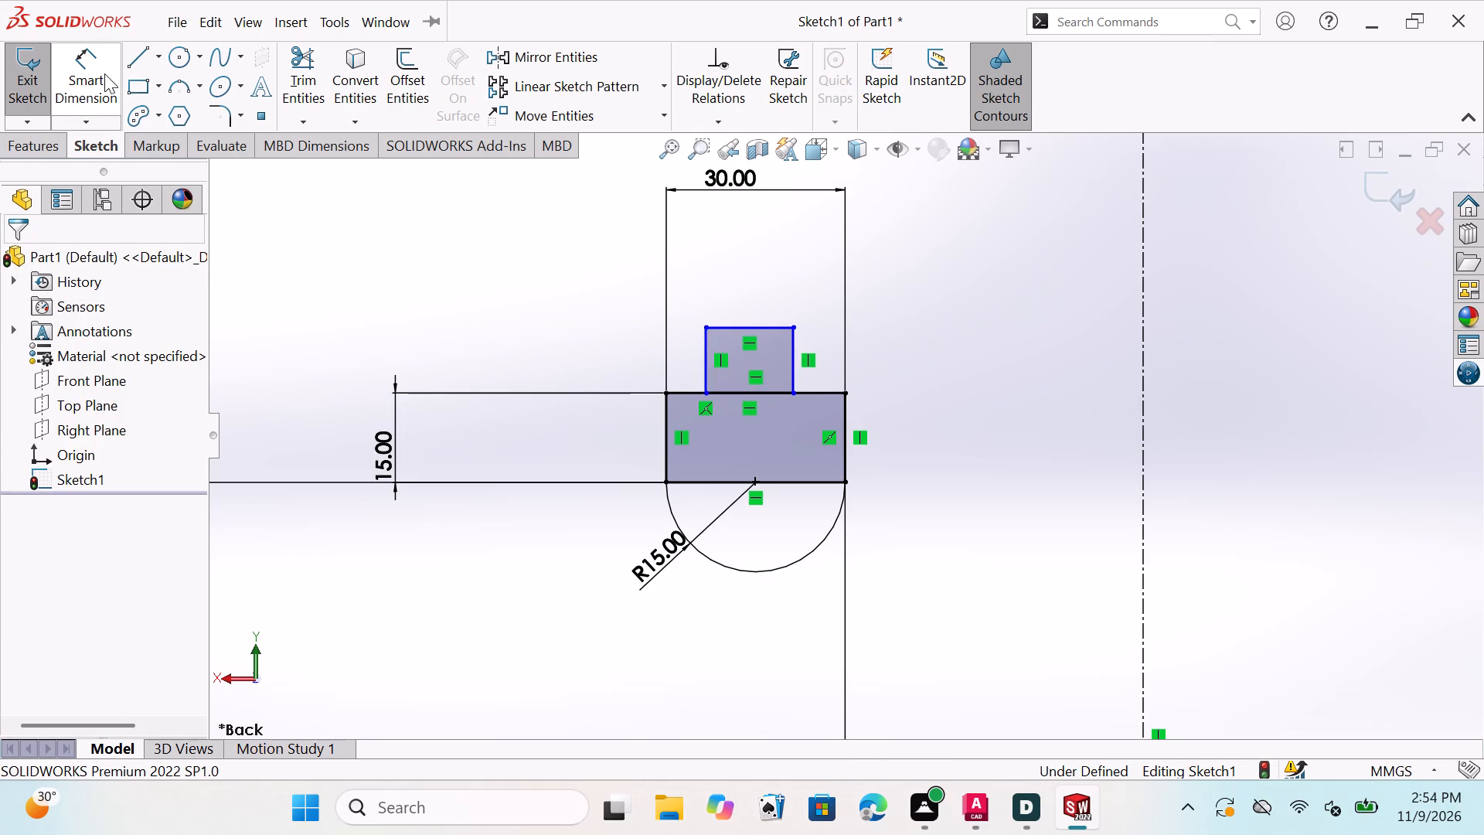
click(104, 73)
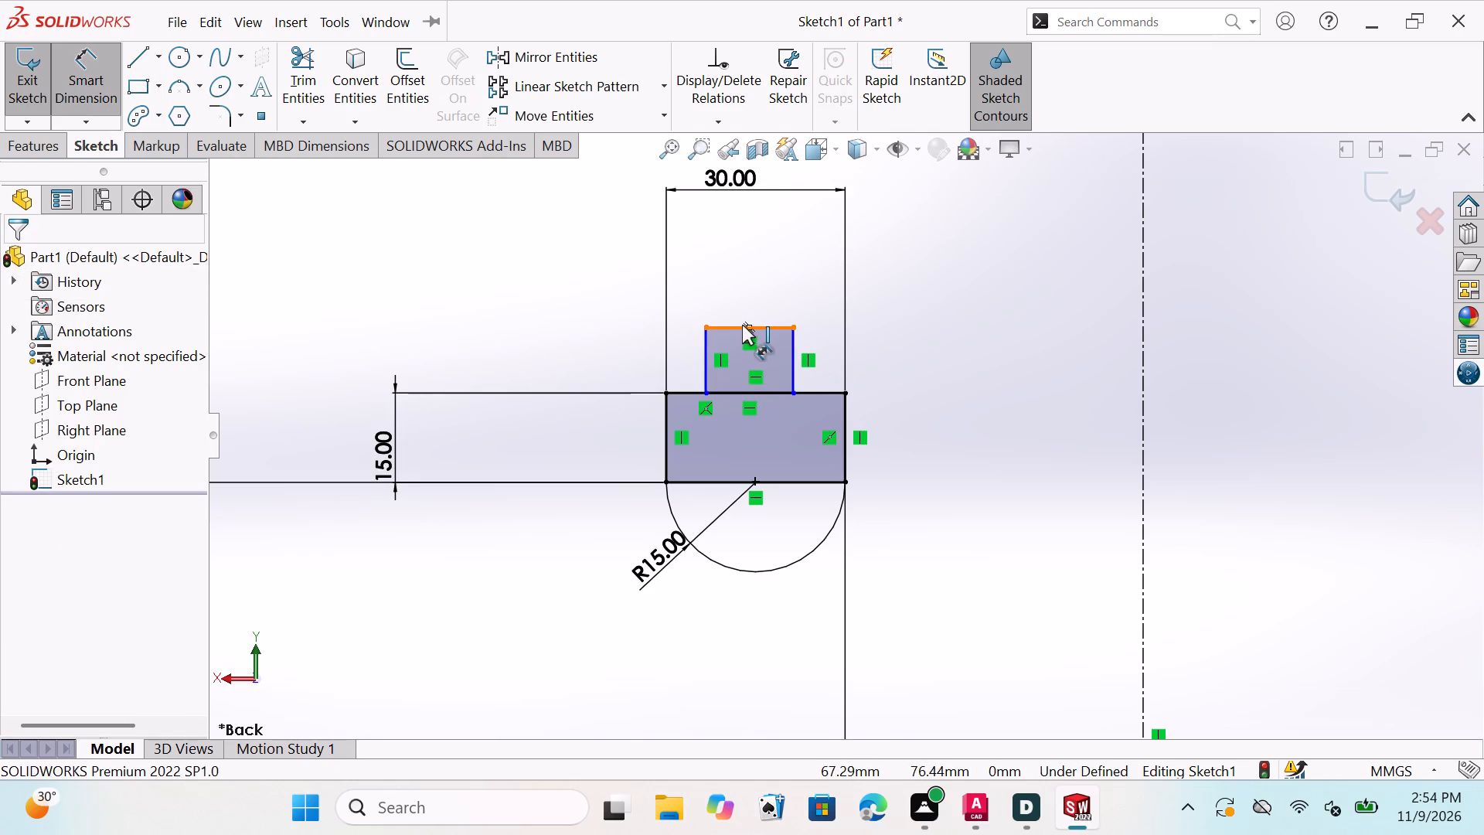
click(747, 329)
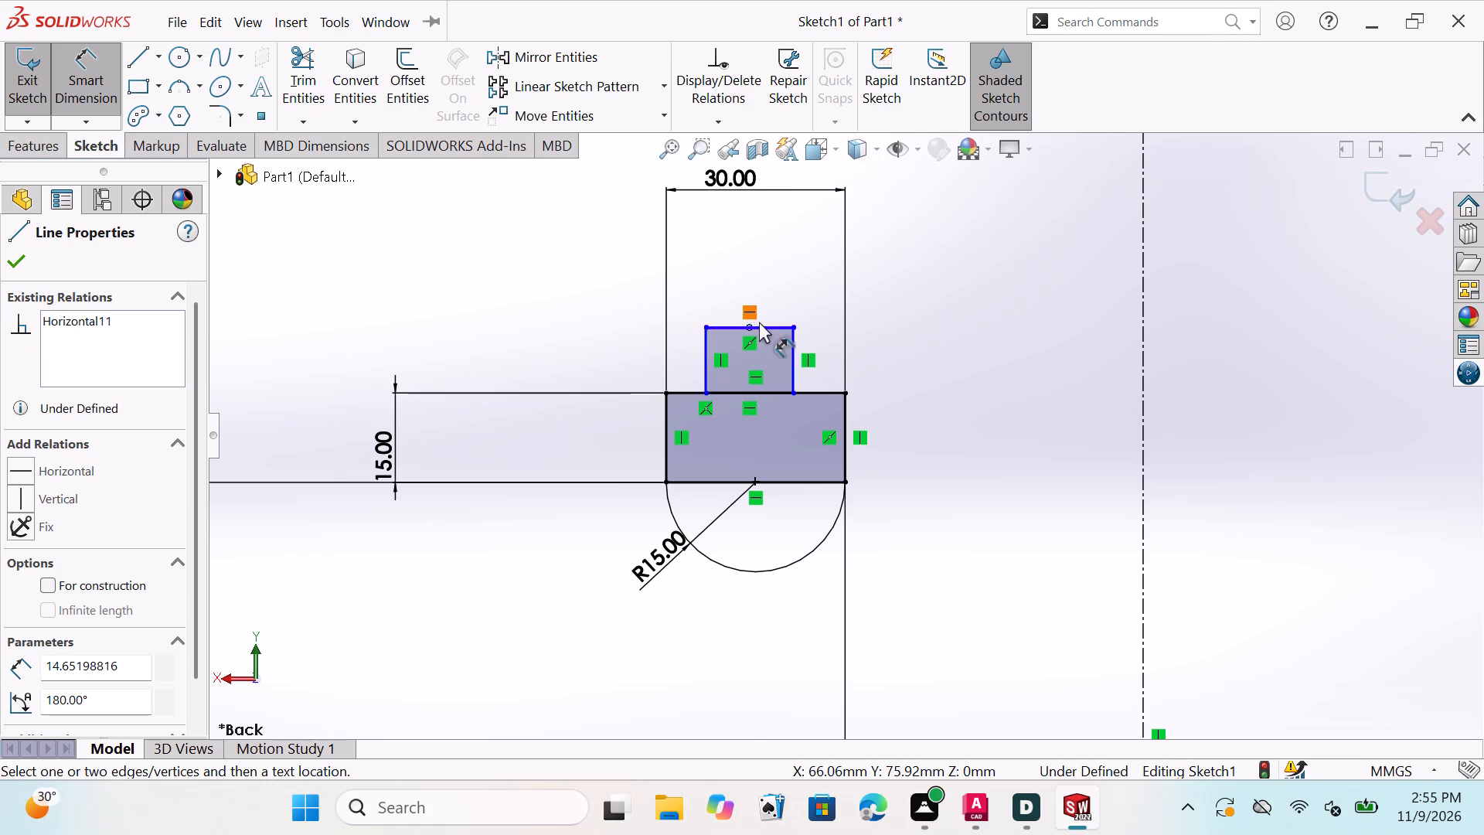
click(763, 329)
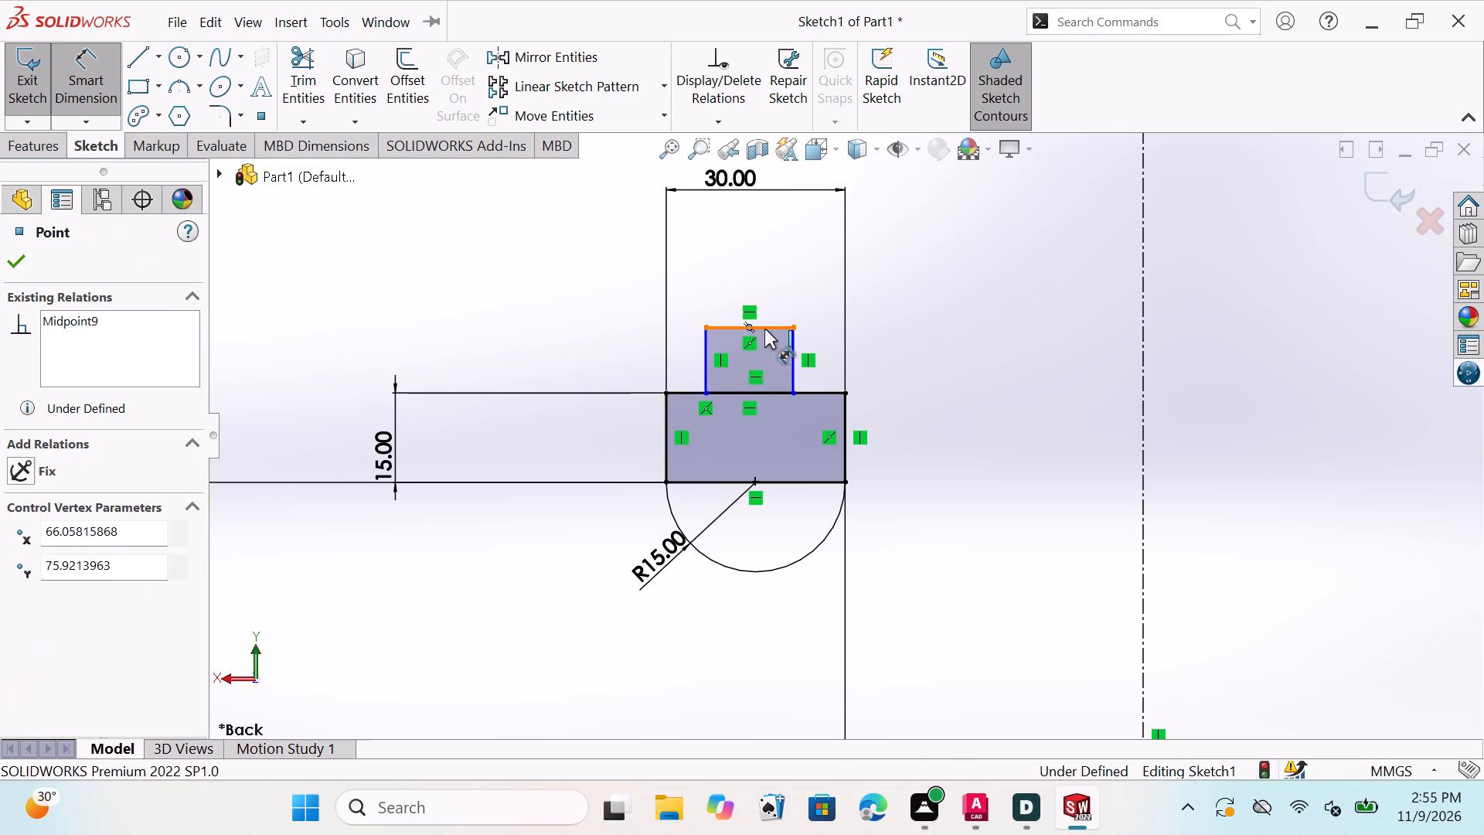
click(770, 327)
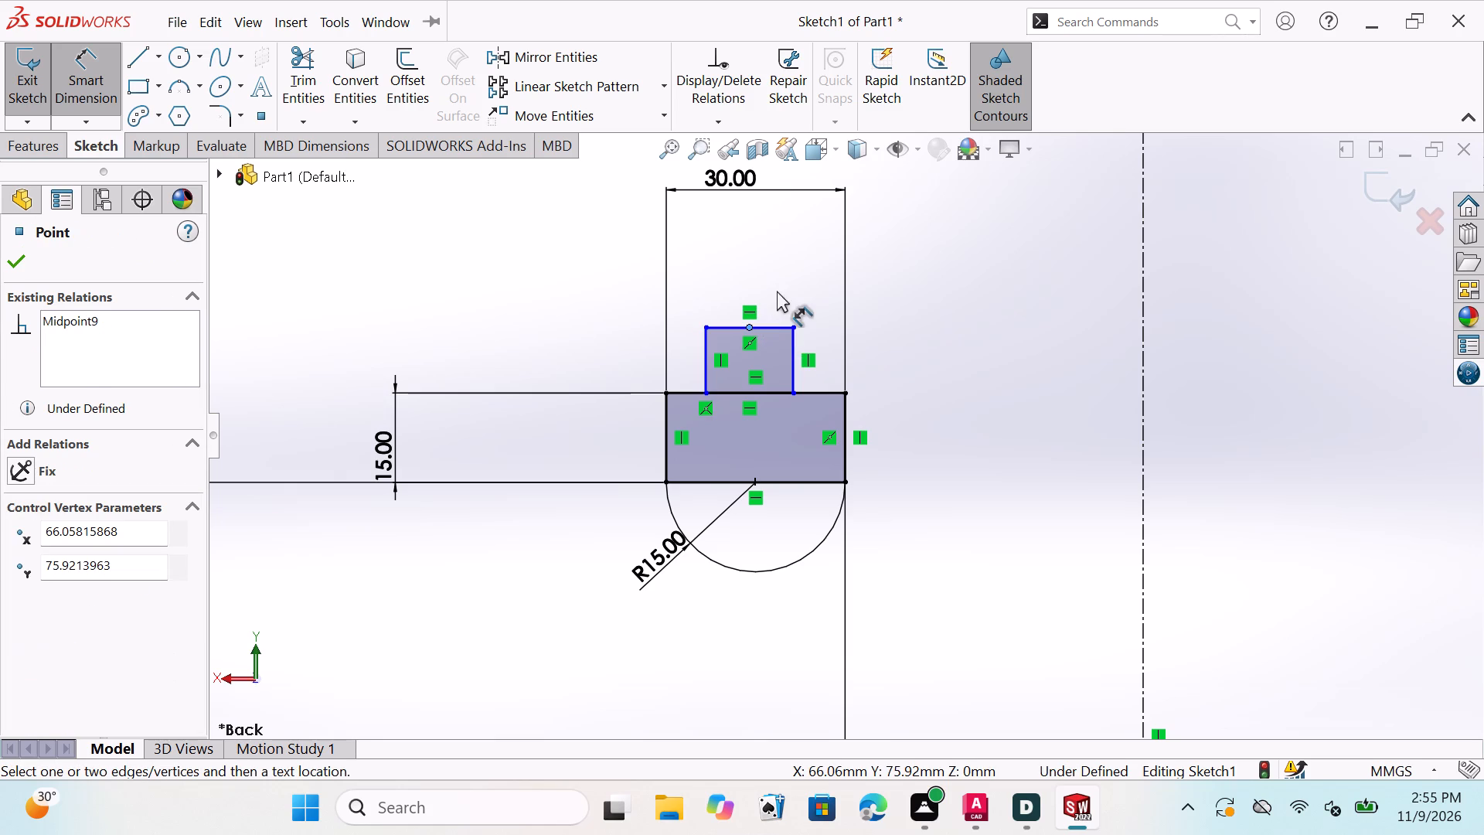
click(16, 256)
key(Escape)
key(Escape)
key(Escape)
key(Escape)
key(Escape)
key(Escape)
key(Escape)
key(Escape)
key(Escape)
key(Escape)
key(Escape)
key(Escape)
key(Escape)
Dimension the small upper rectangle's top edge with Smart Dimension and set its width to 12 mm.
click(77, 77)
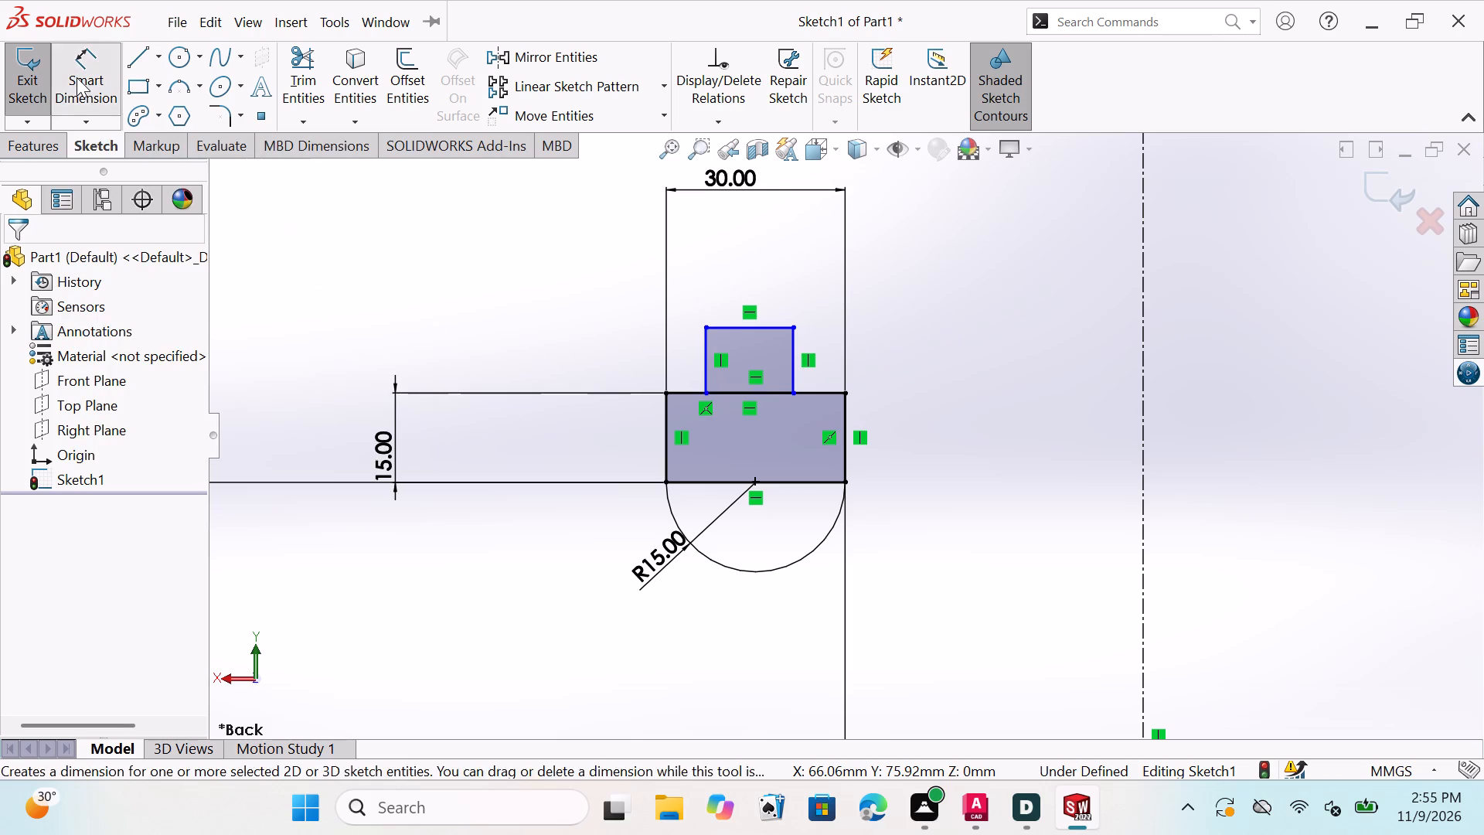
click(774, 327)
click(774, 278)
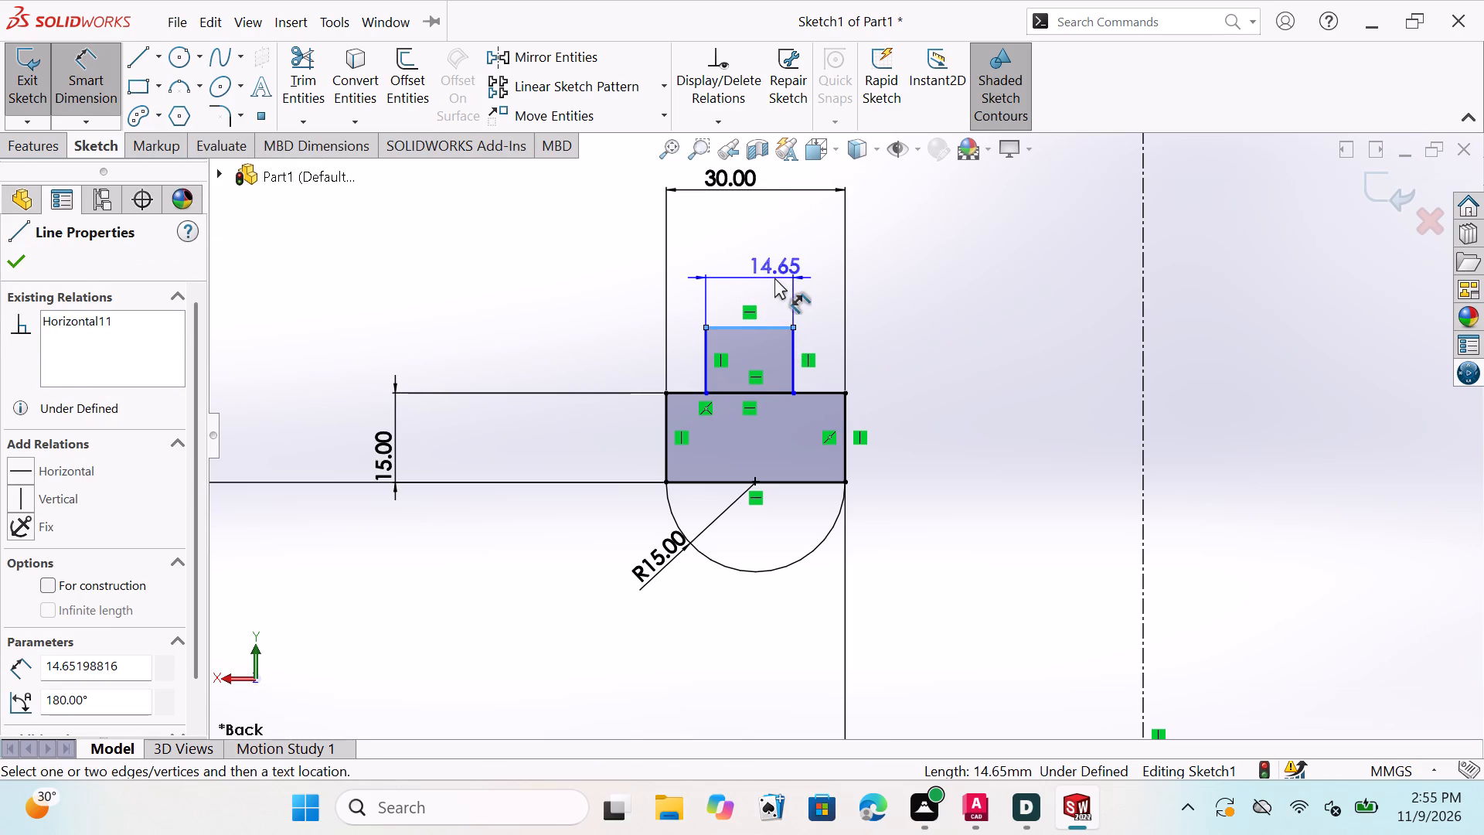
click(812, 300)
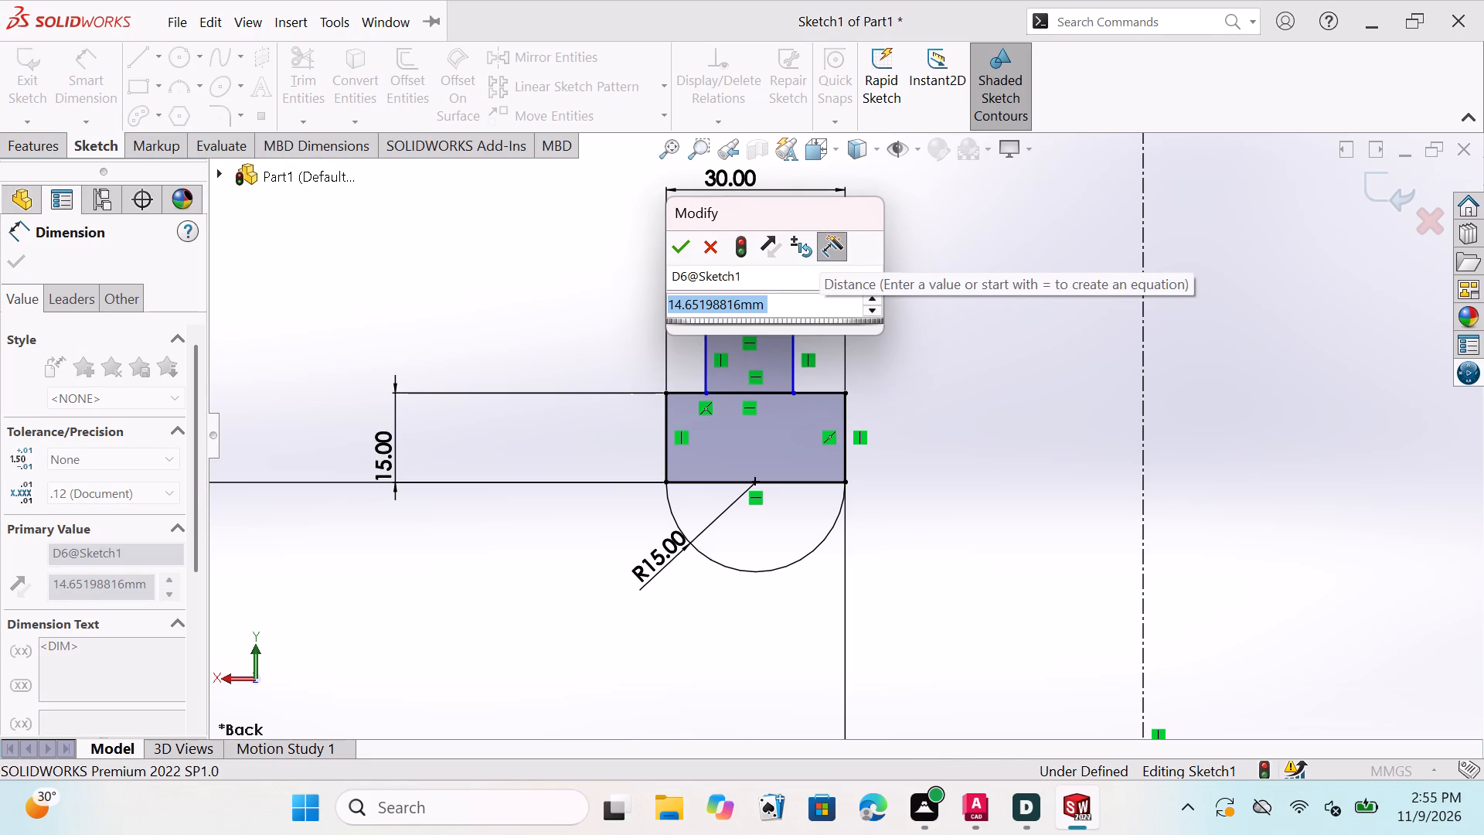
key(BackSpace)
key(BackSpace)
key(BackSpace)
key(BackSpace)
key(BackSpace)
key(BackSpace)
key(BackSpace)
key(BackSpace)
key(BackSpace)
key(BackSpace)
key(BackSpace)
key(BackSpace)
key(BackSpace)
key(BackSpace)
key(BackSpace)
key(BackSpace)
key(BackSpace)
key(BackSpace)
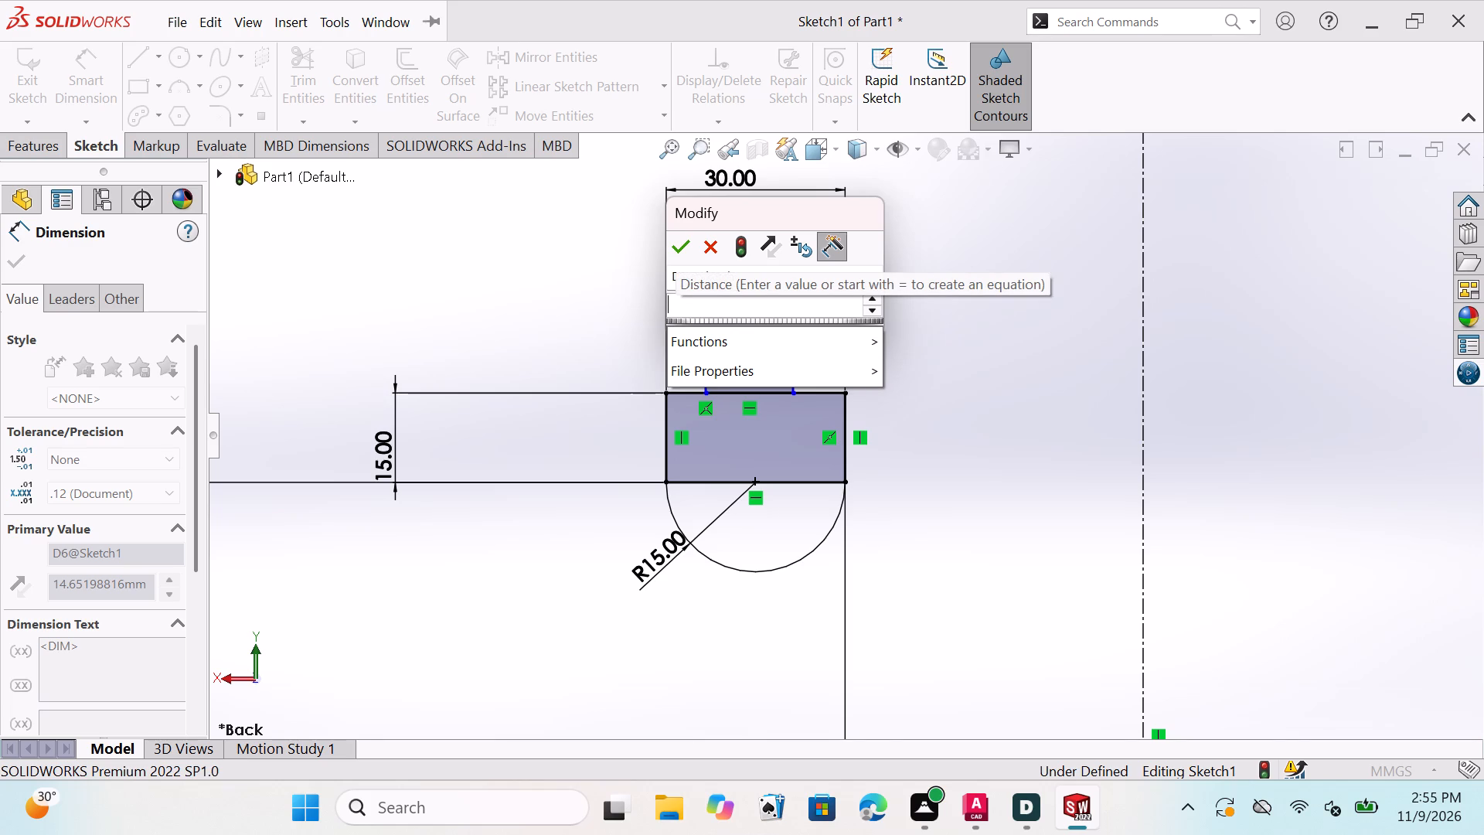
text(12)
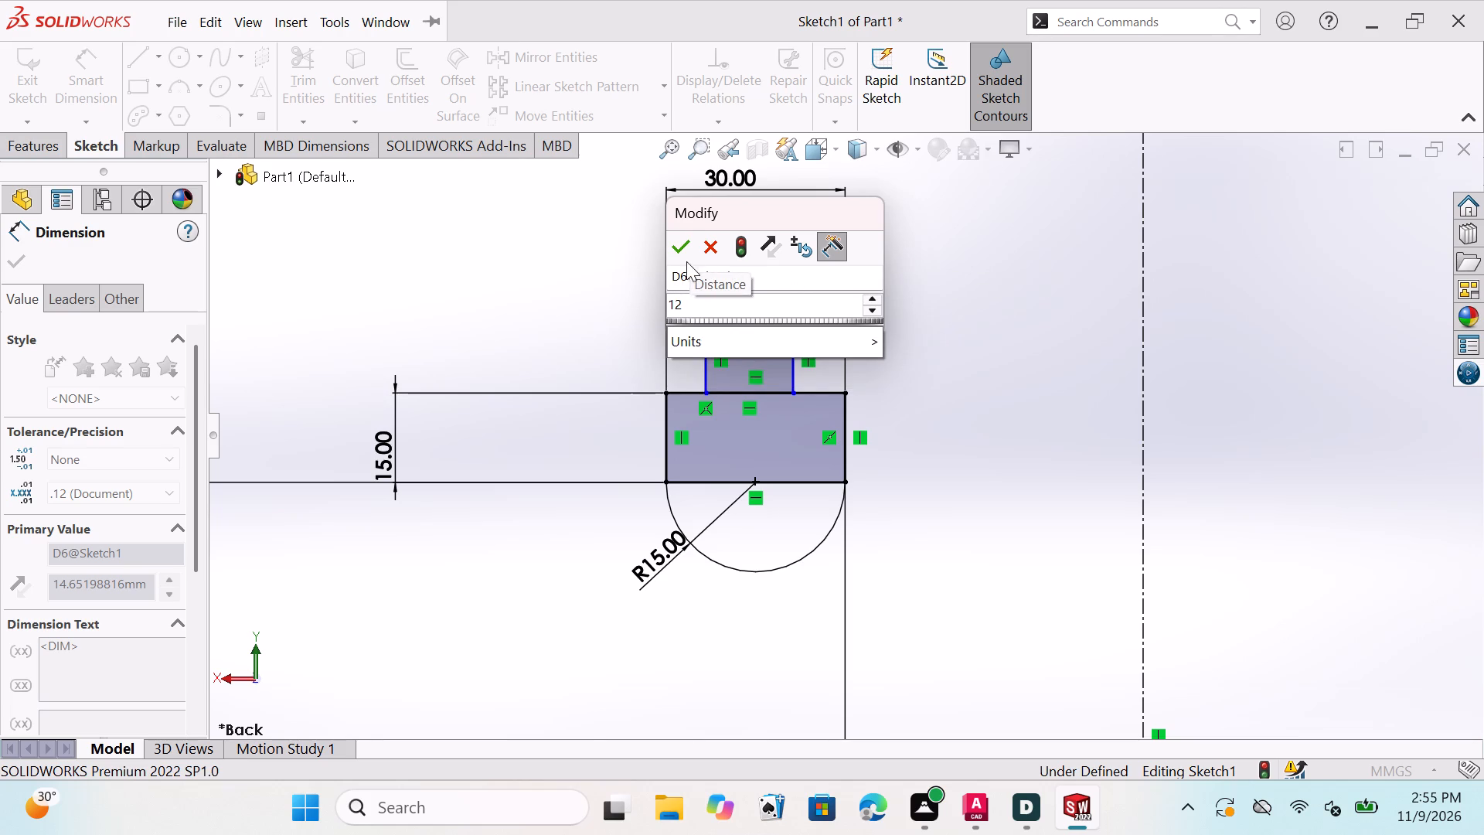
click(677, 237)
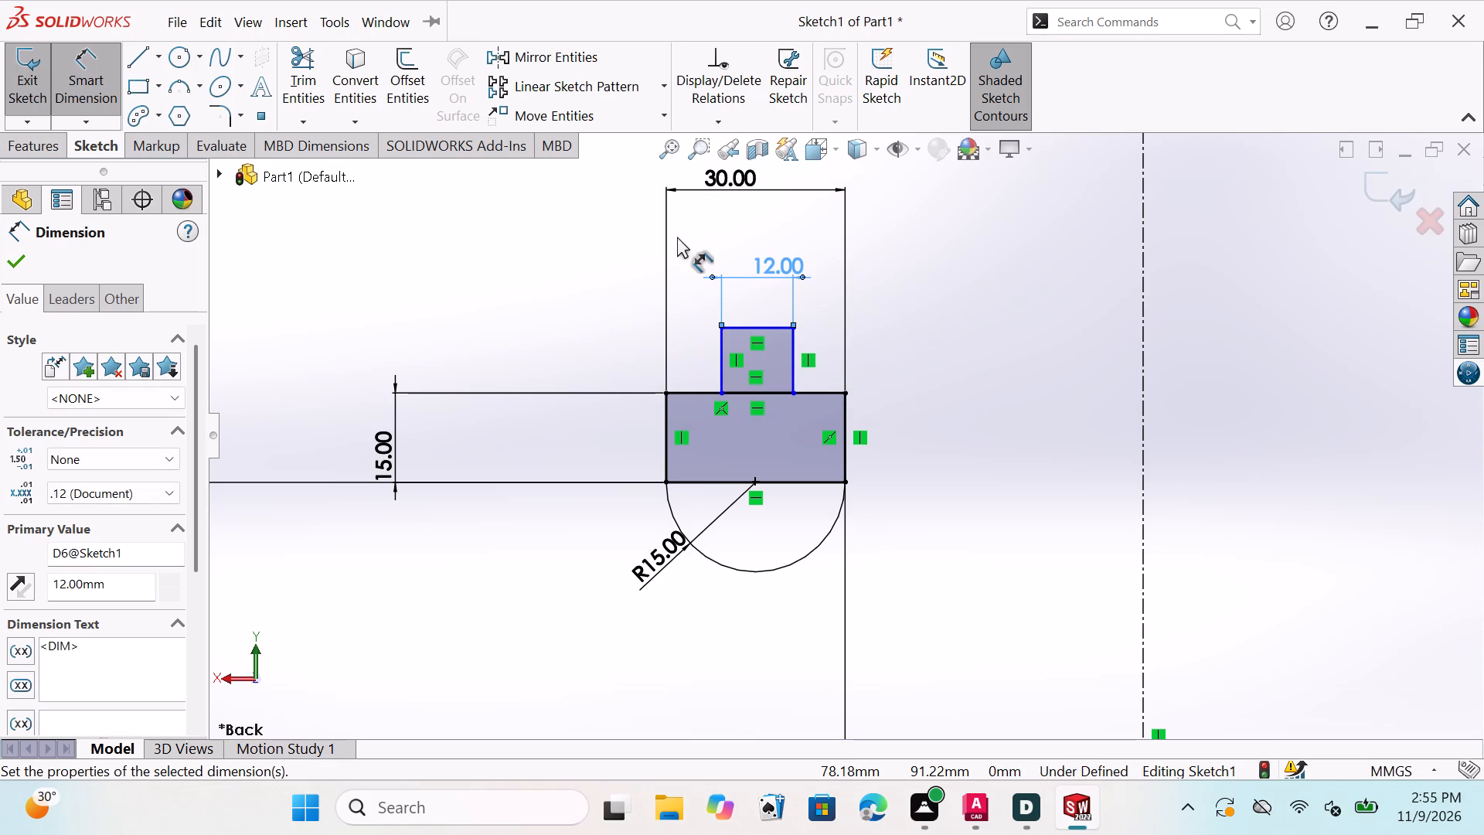
click(15, 250)
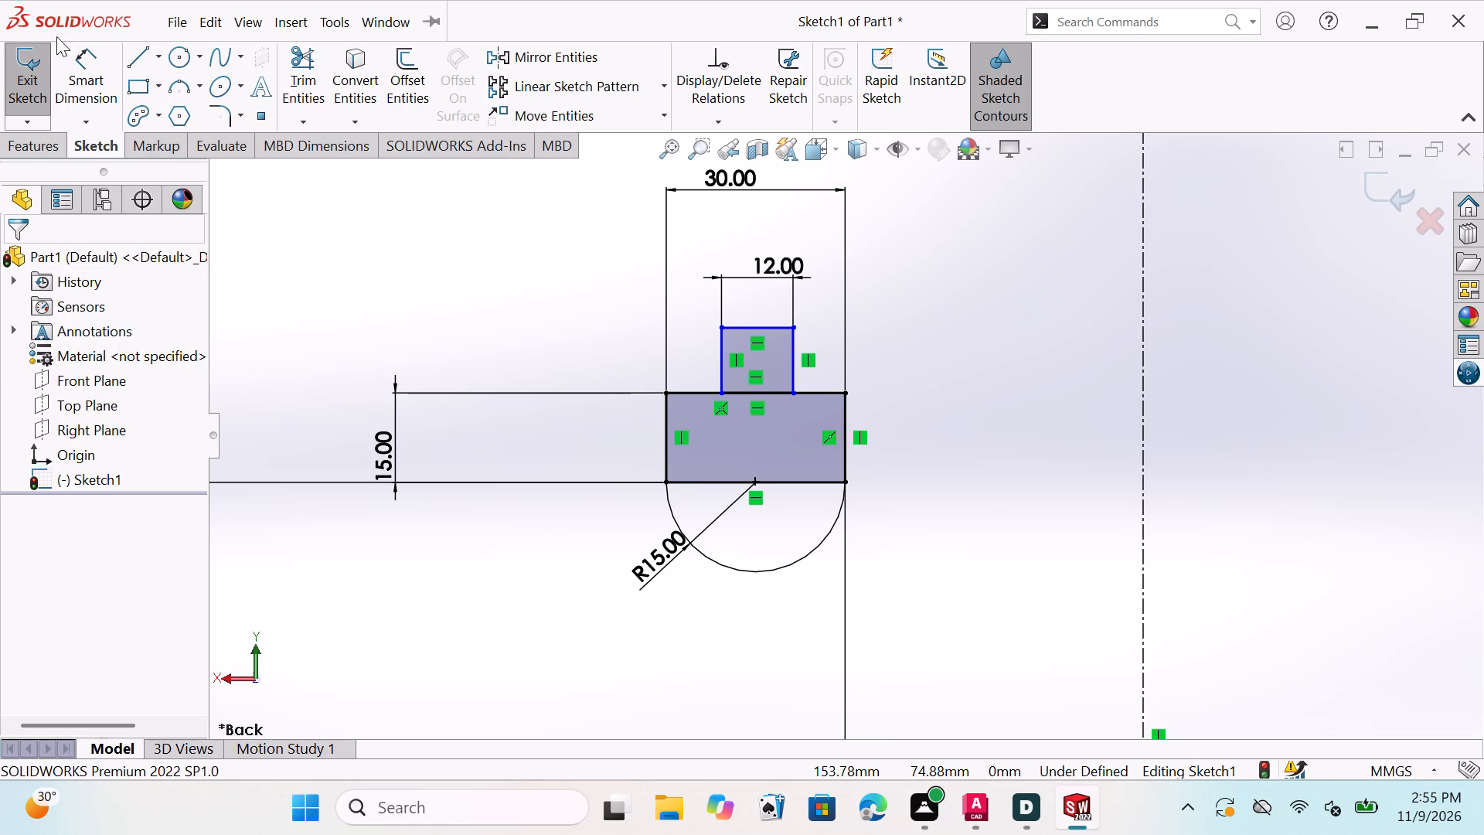
Dimension the small upper rectangle's vertical edge and set its height to 10 mm.
click(89, 63)
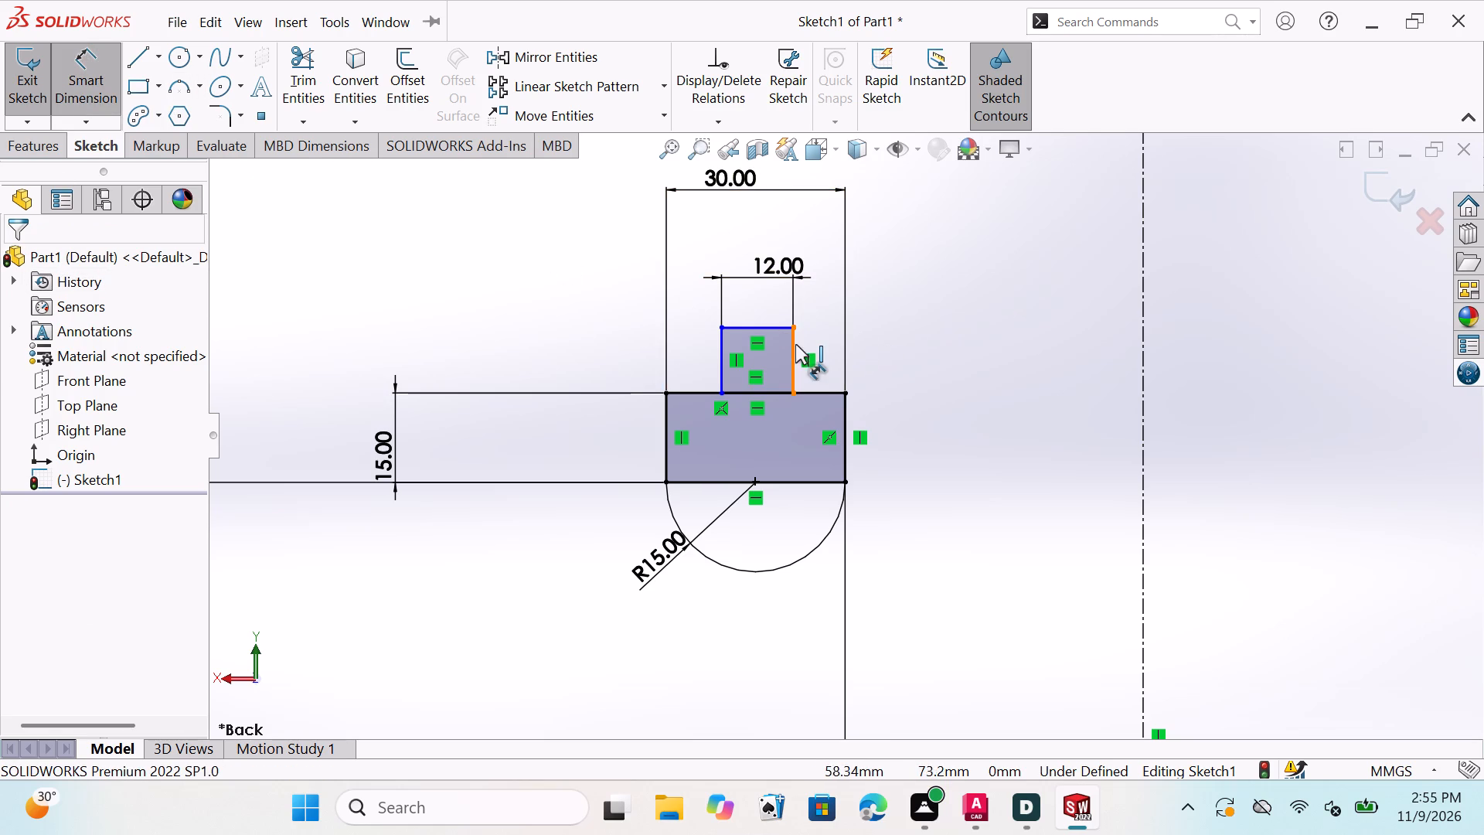
click(792, 353)
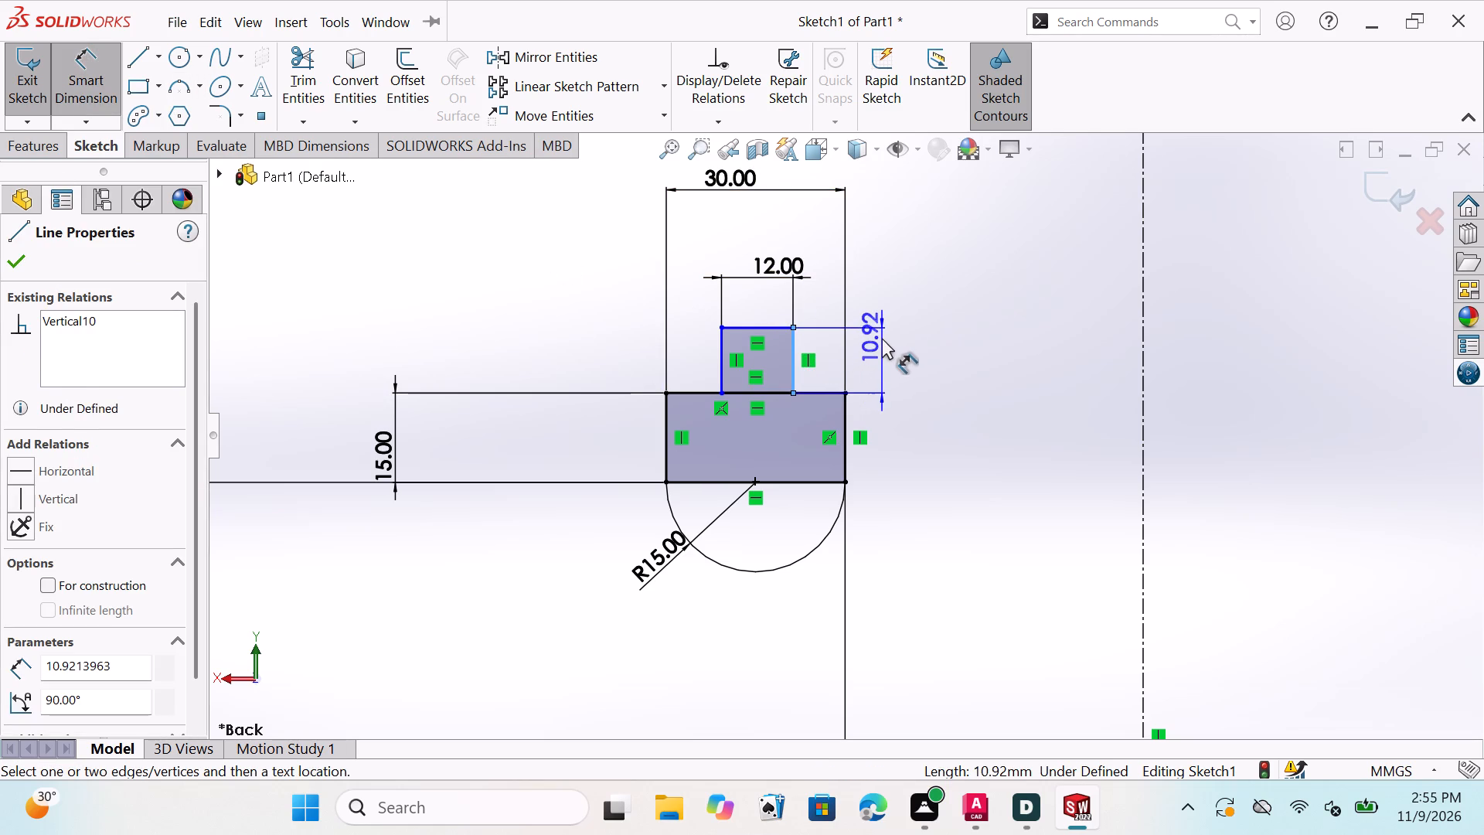
click(882, 338)
click(899, 359)
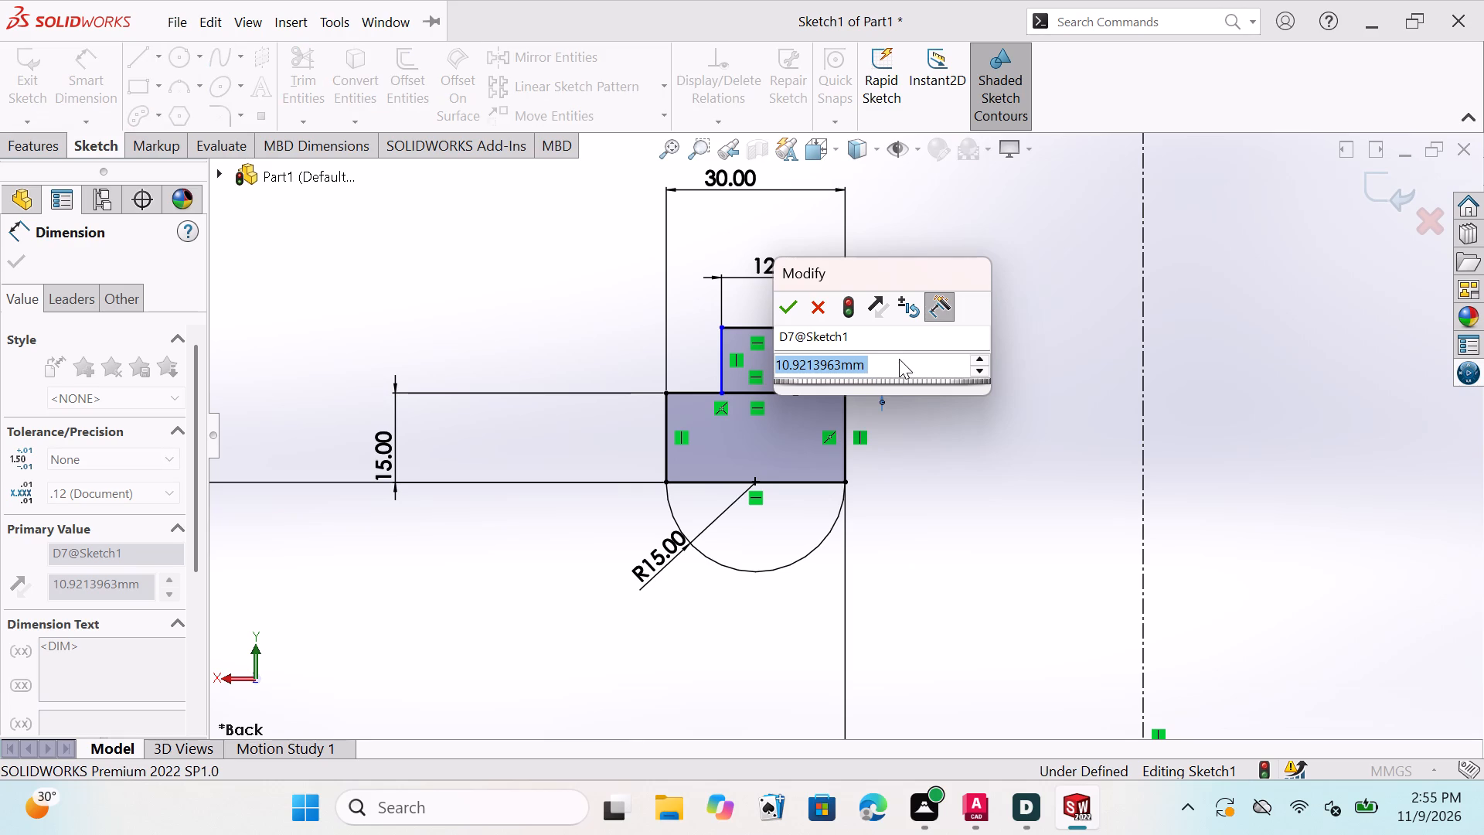
key(BackSpace)
key(BackSpace)
key(BackSpace)
key(BackSpace)
key(BackSpace)
key(BackSpace)
key(BackSpace)
key(BackSpace)
key(BackSpace)
key(BackSpace)
key(BackSpace)
key(BackSpace)
key(BackSpace)
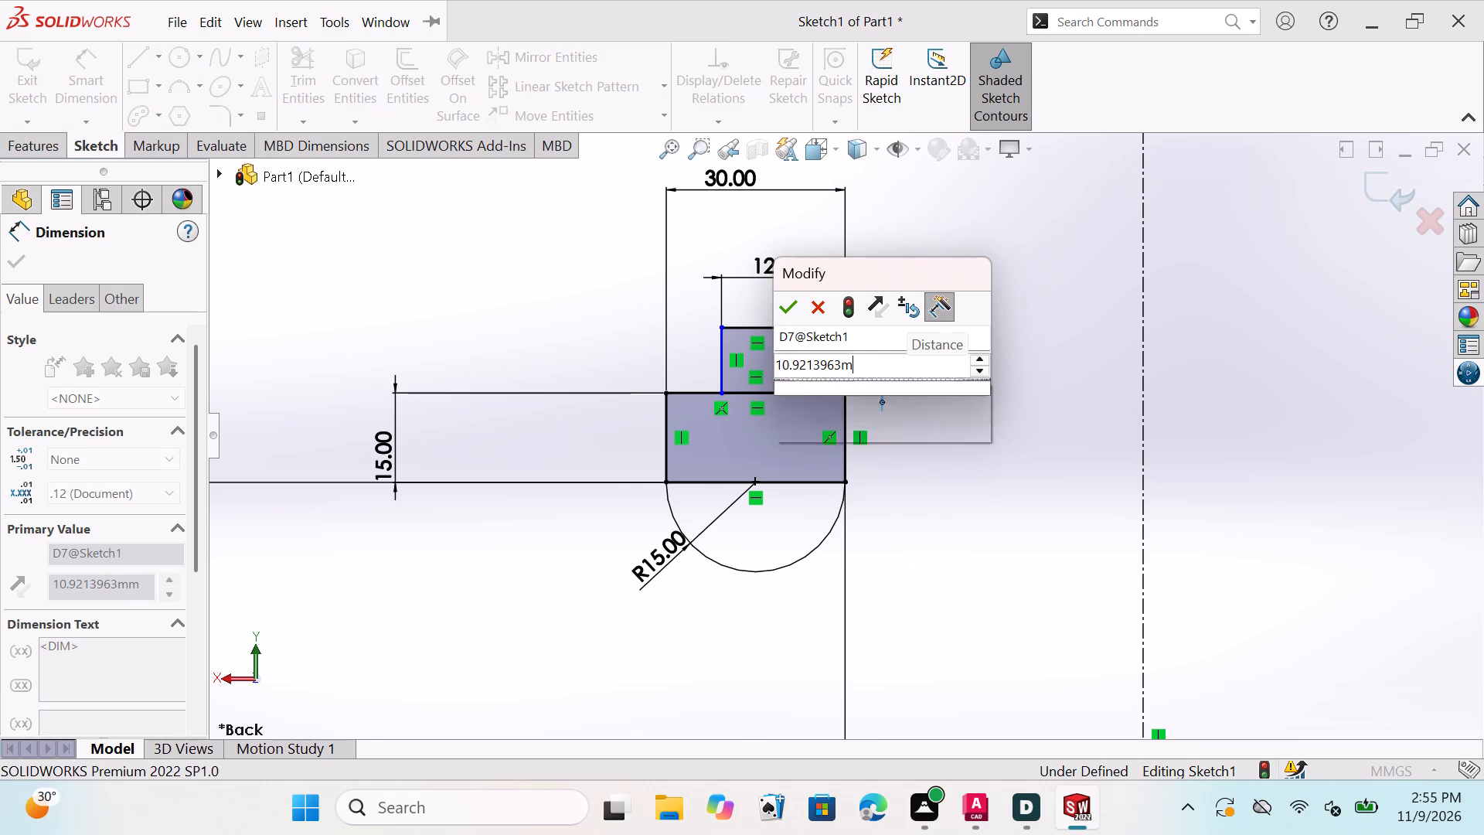
text(10)
click(791, 303)
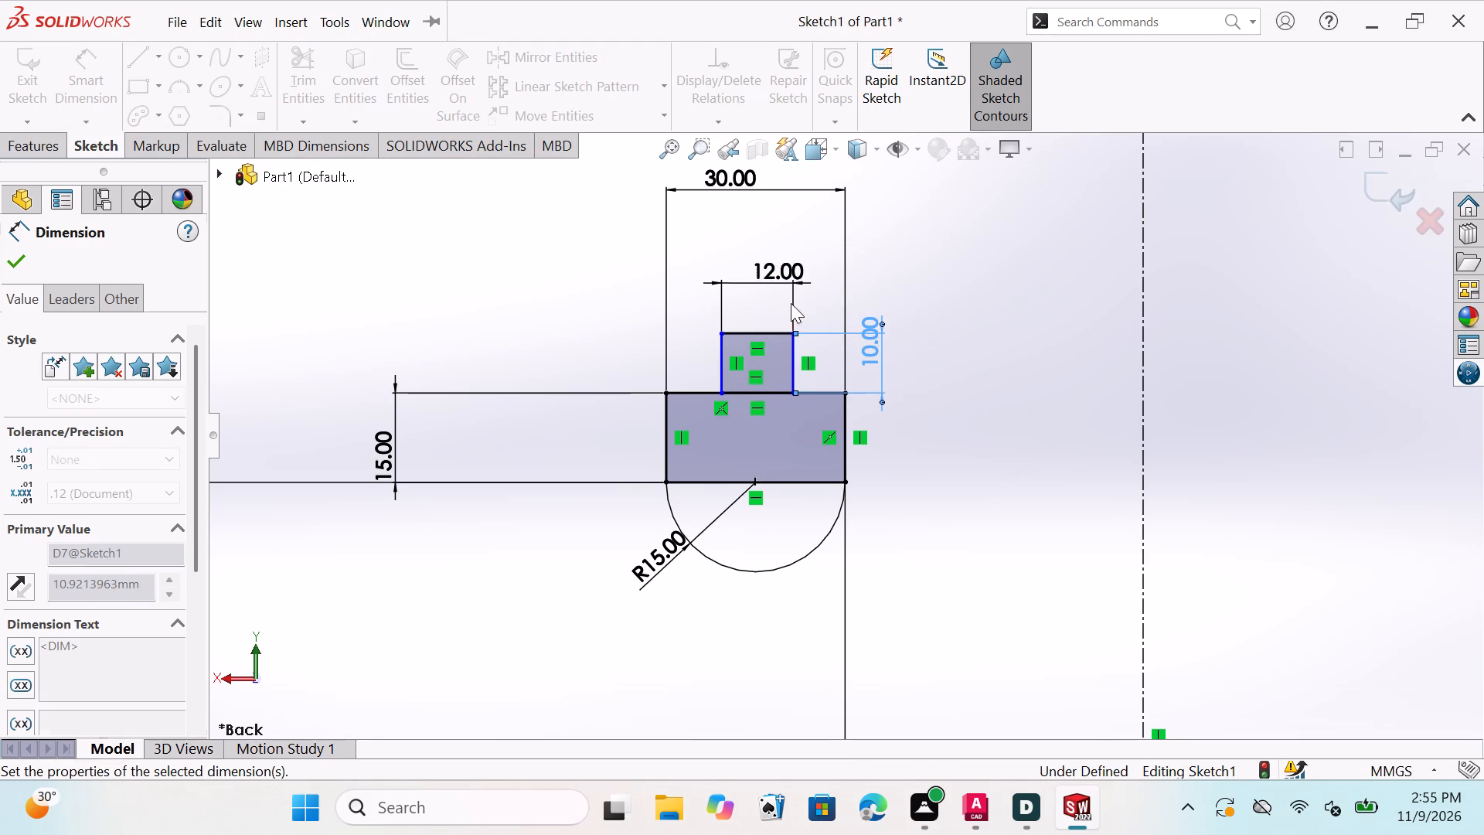
click(5, 260)
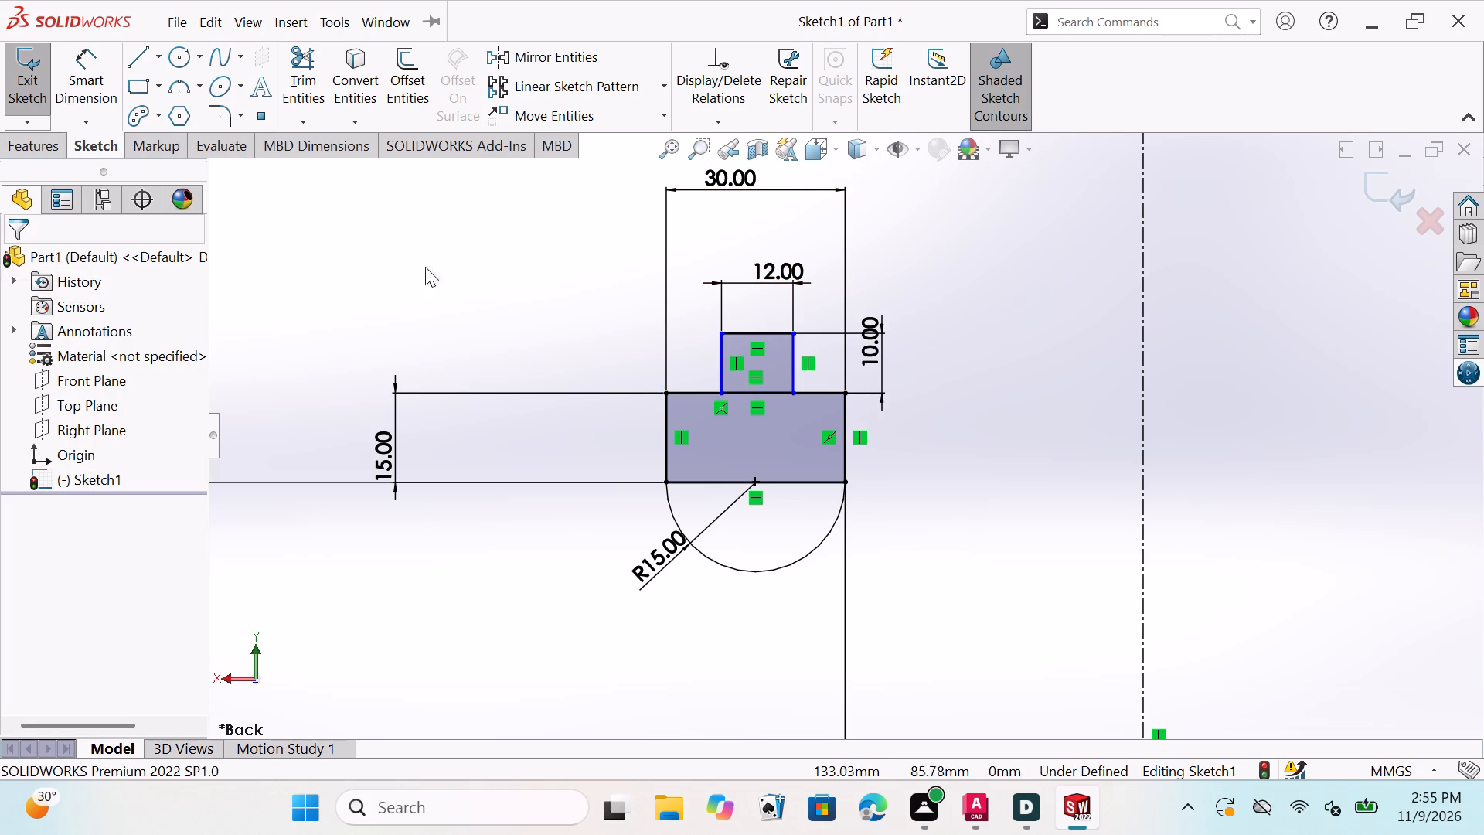
key(Escape)
key(Escape)
key(Escape)
key(Escape)
key(Escape)
key(Escape)
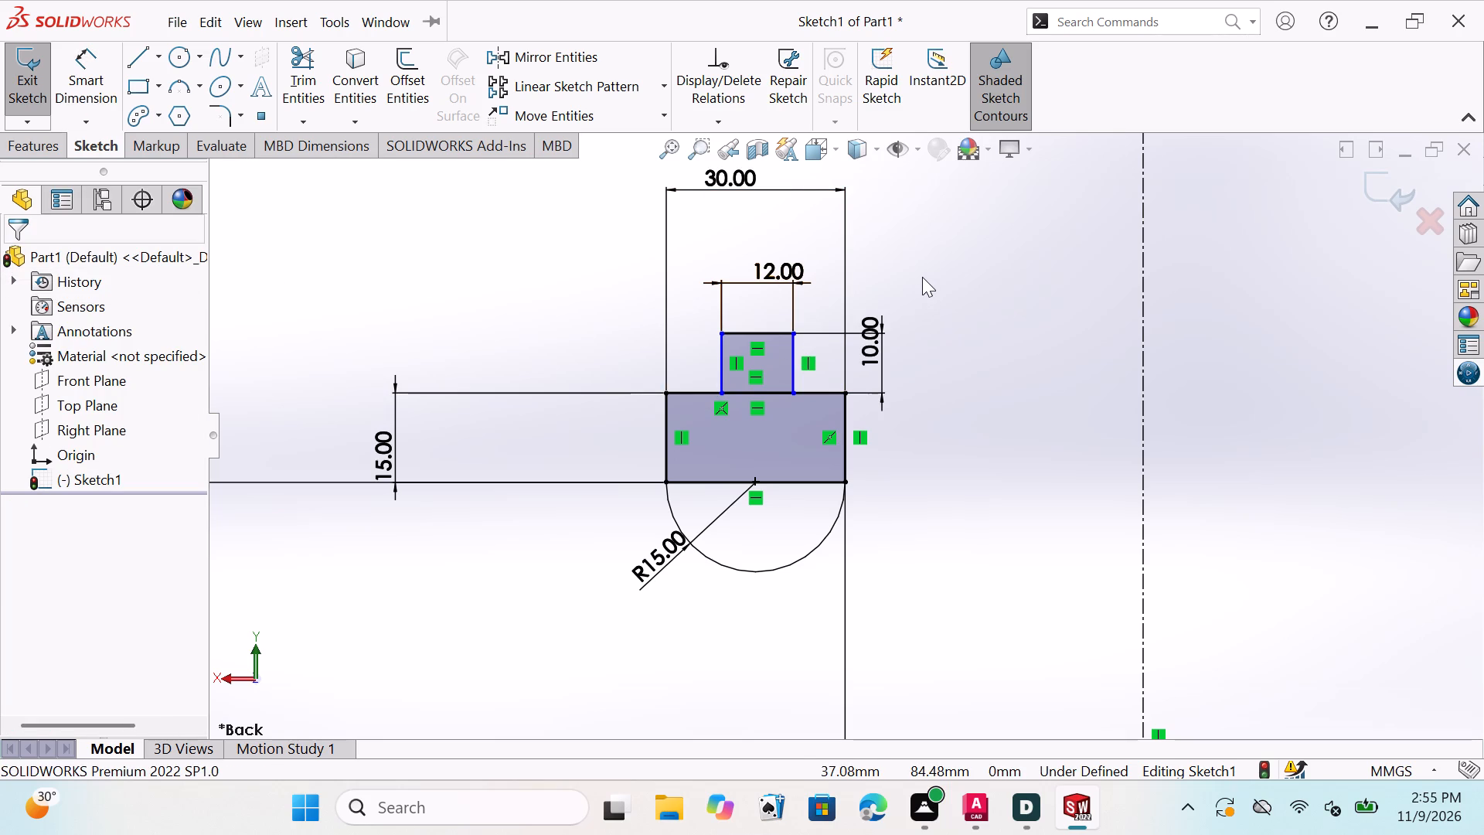
key(Escape)
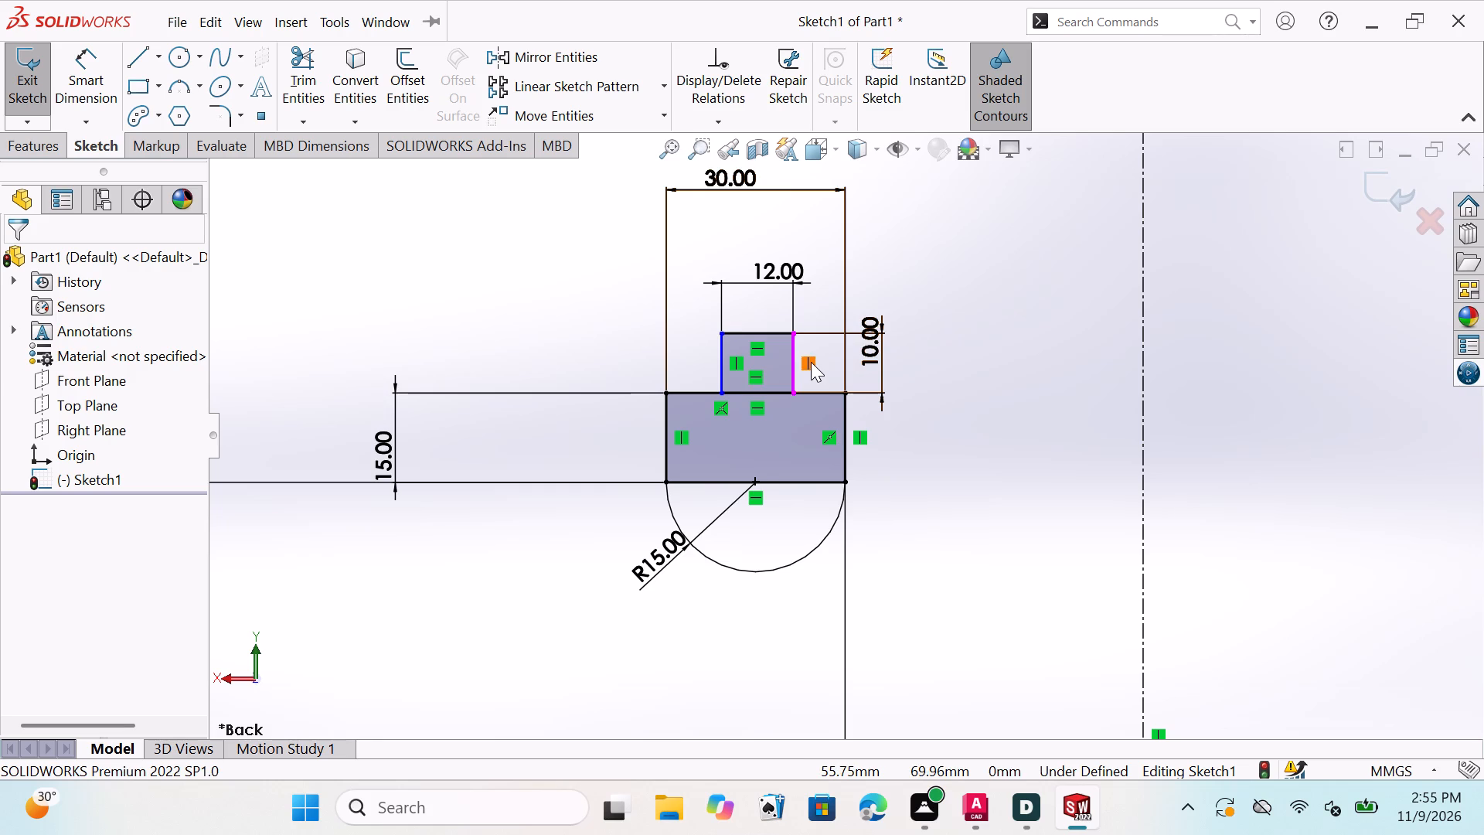
Dimension the distance from the small upper rectangle's edge nearest the vertical centerline to that centerline, accepting the proposed value.
scroll(811, 362, up, 1)
scroll(810, 380, down, 2)
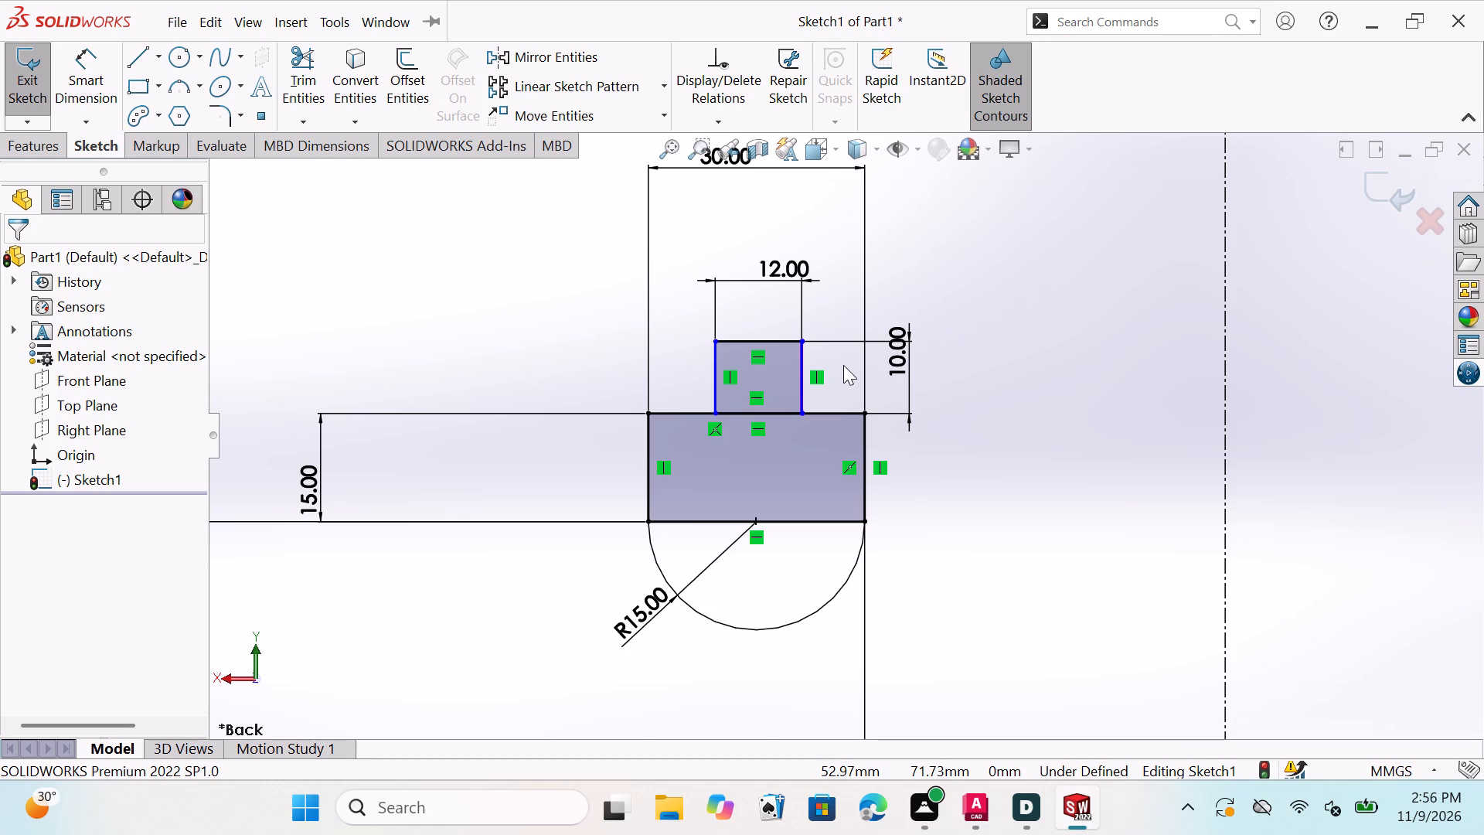
scroll(841, 366, up, 1)
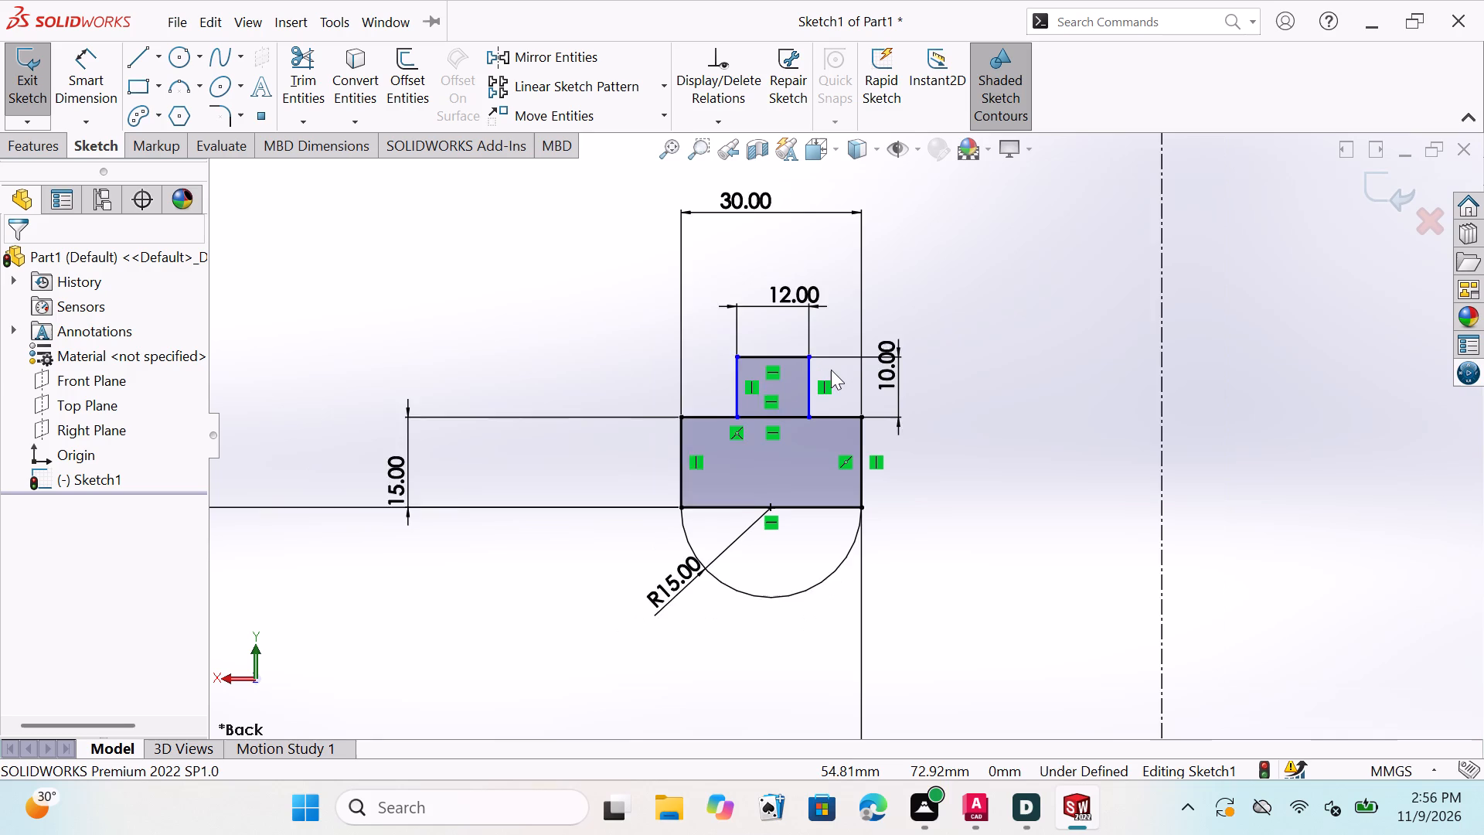
scroll(831, 370, up, 2)
scroll(831, 370, down, 1)
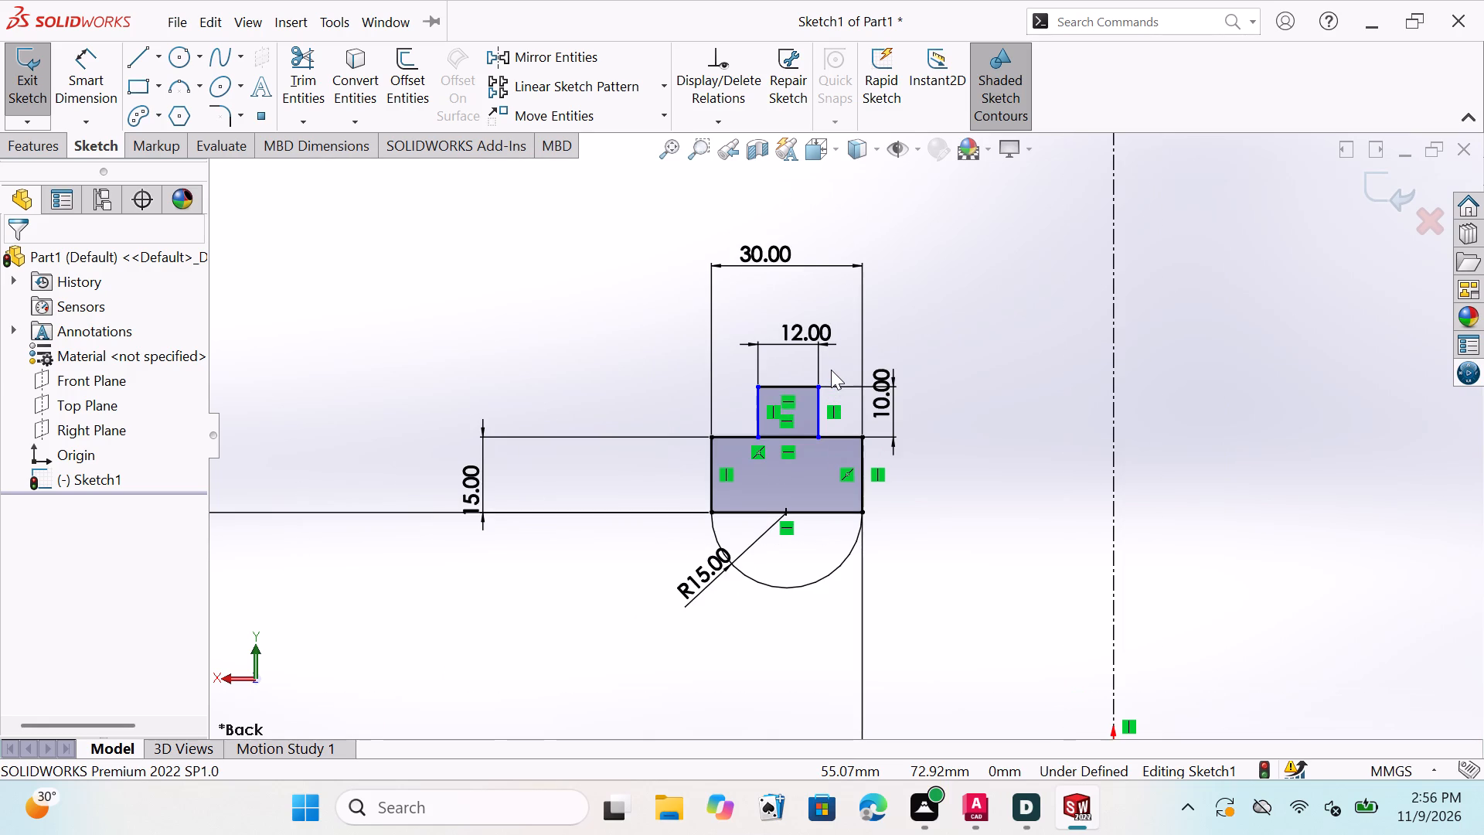
click(87, 72)
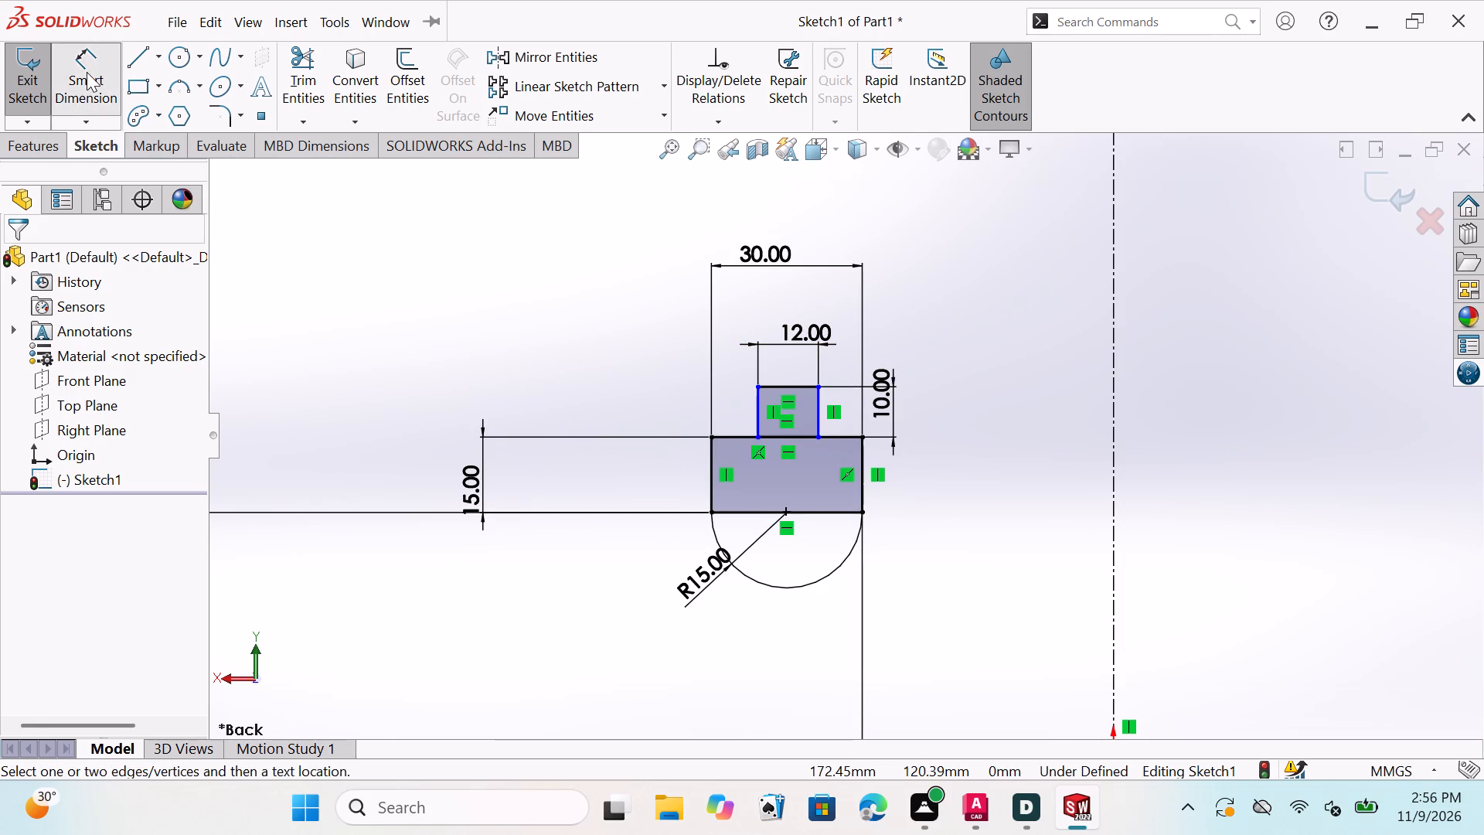
click(819, 412)
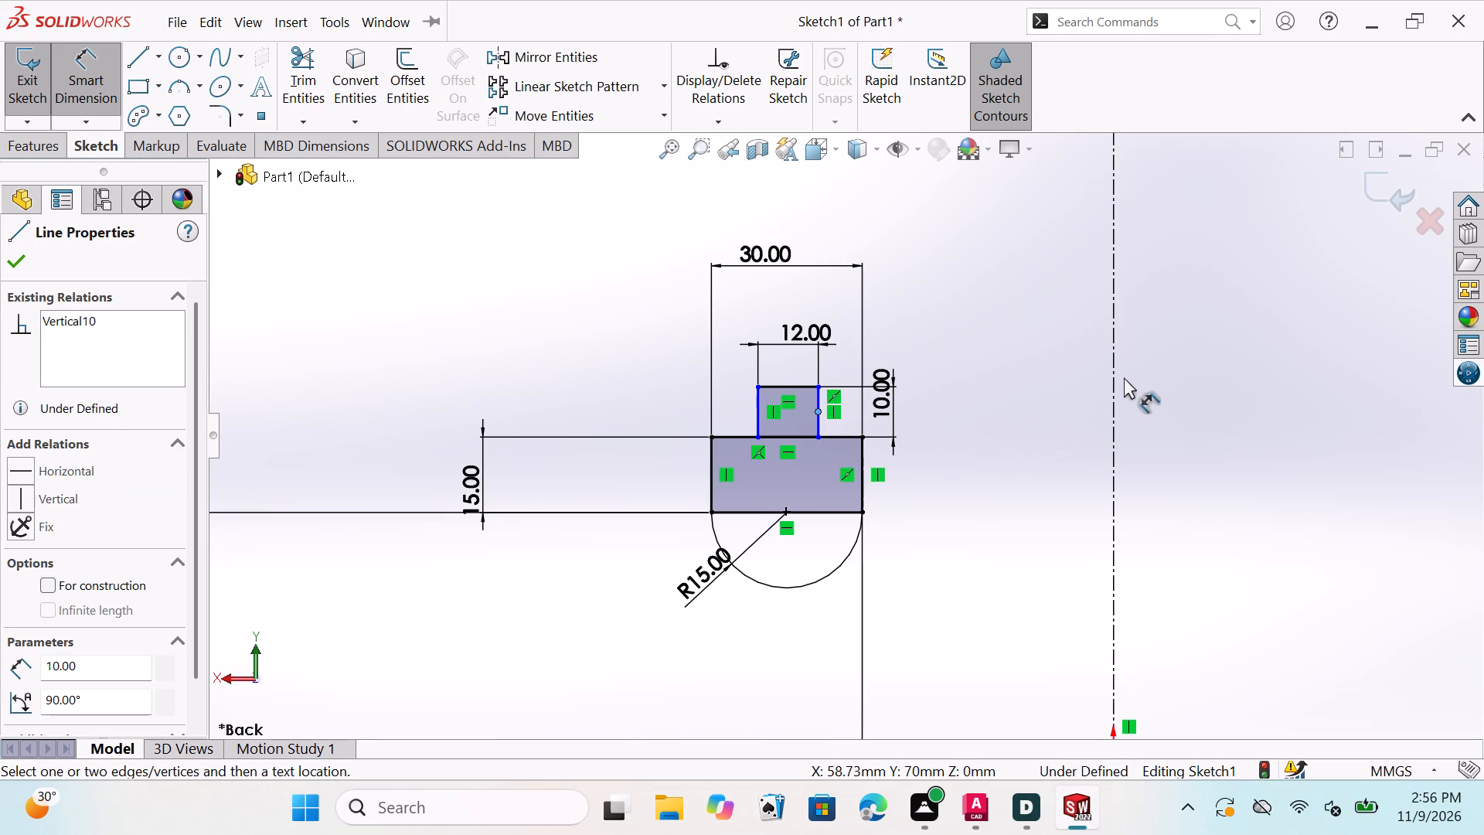
click(1111, 383)
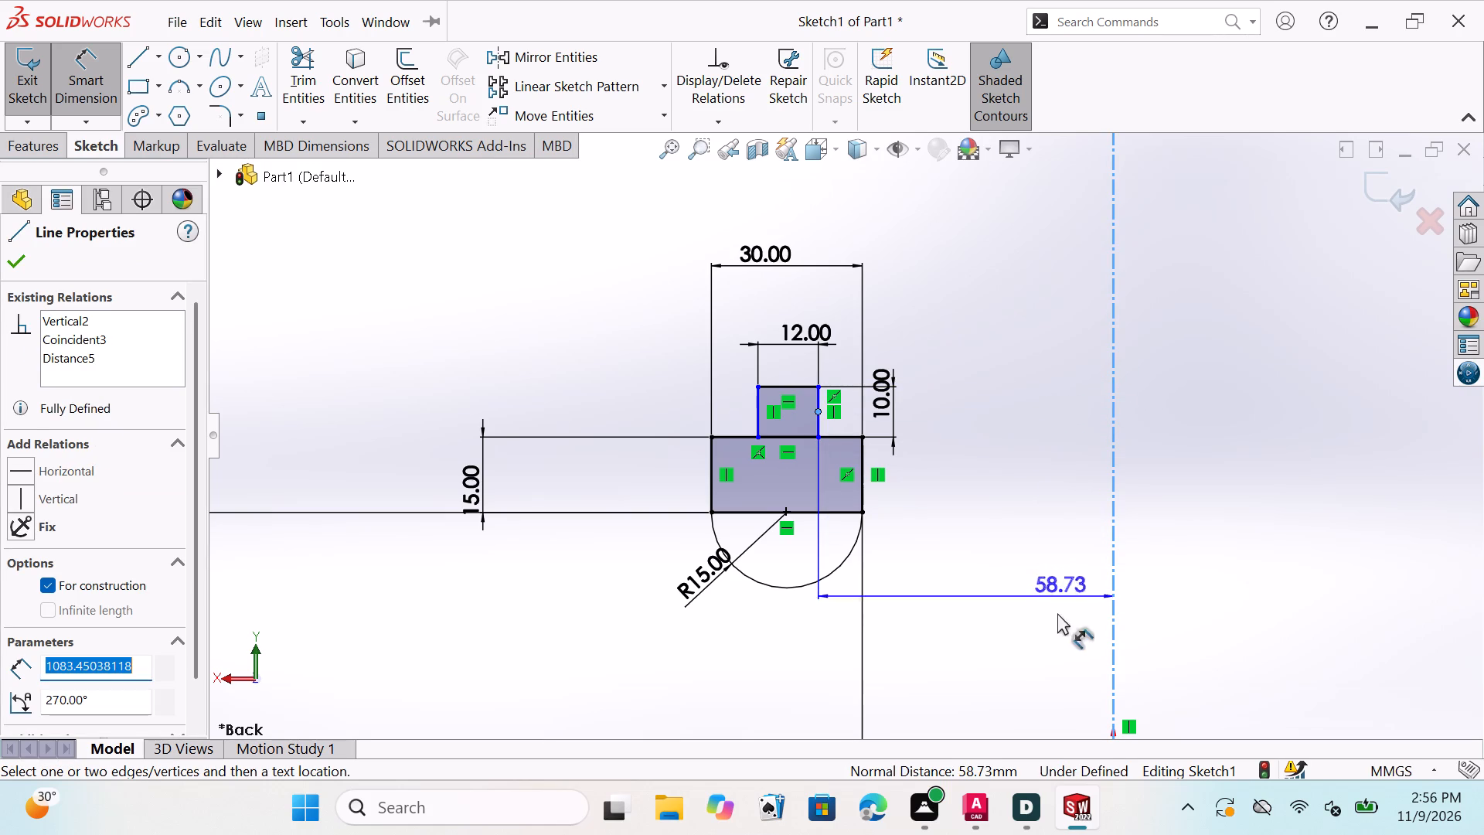
click(1051, 636)
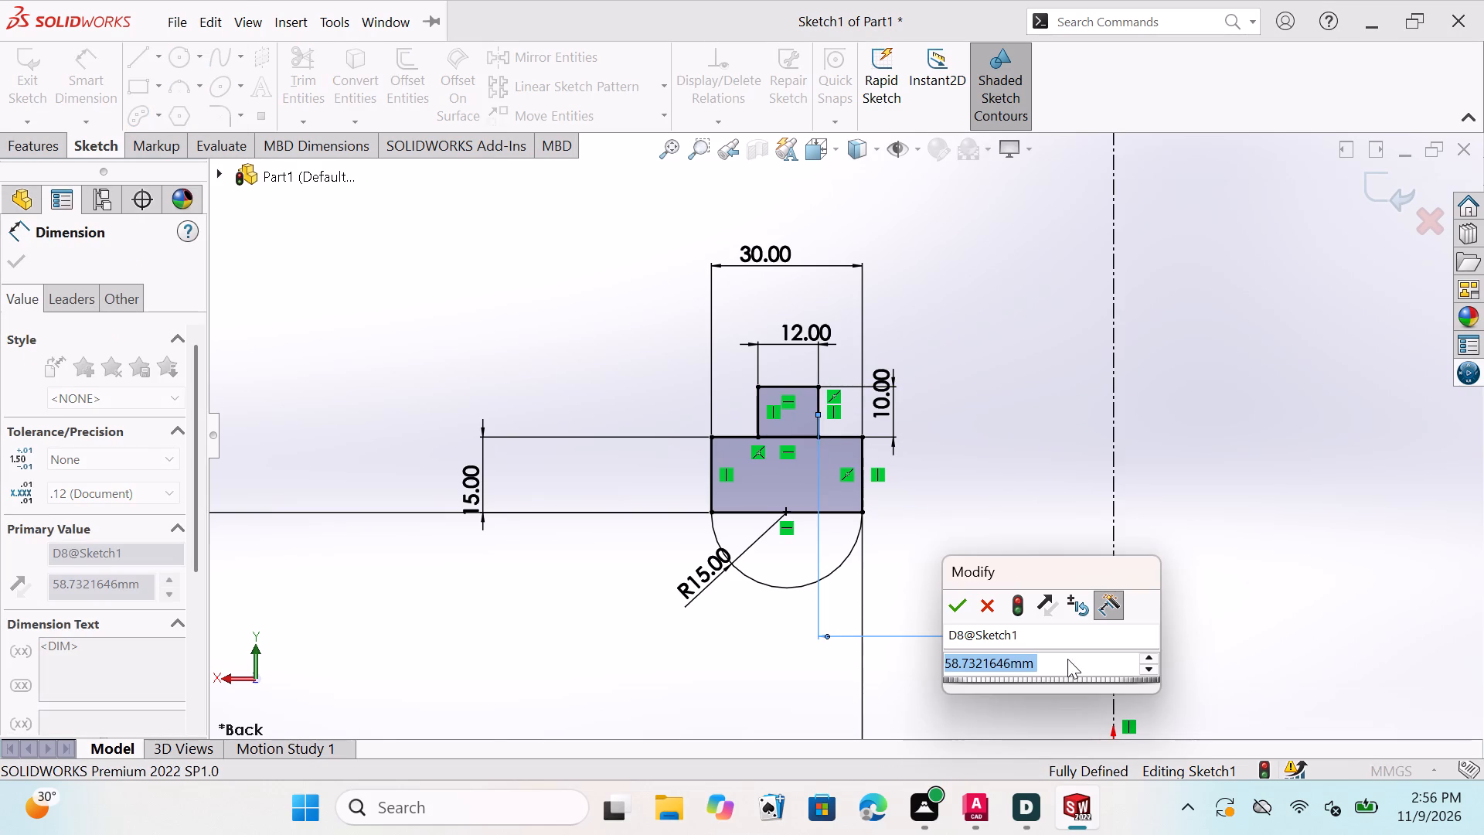
click(956, 604)
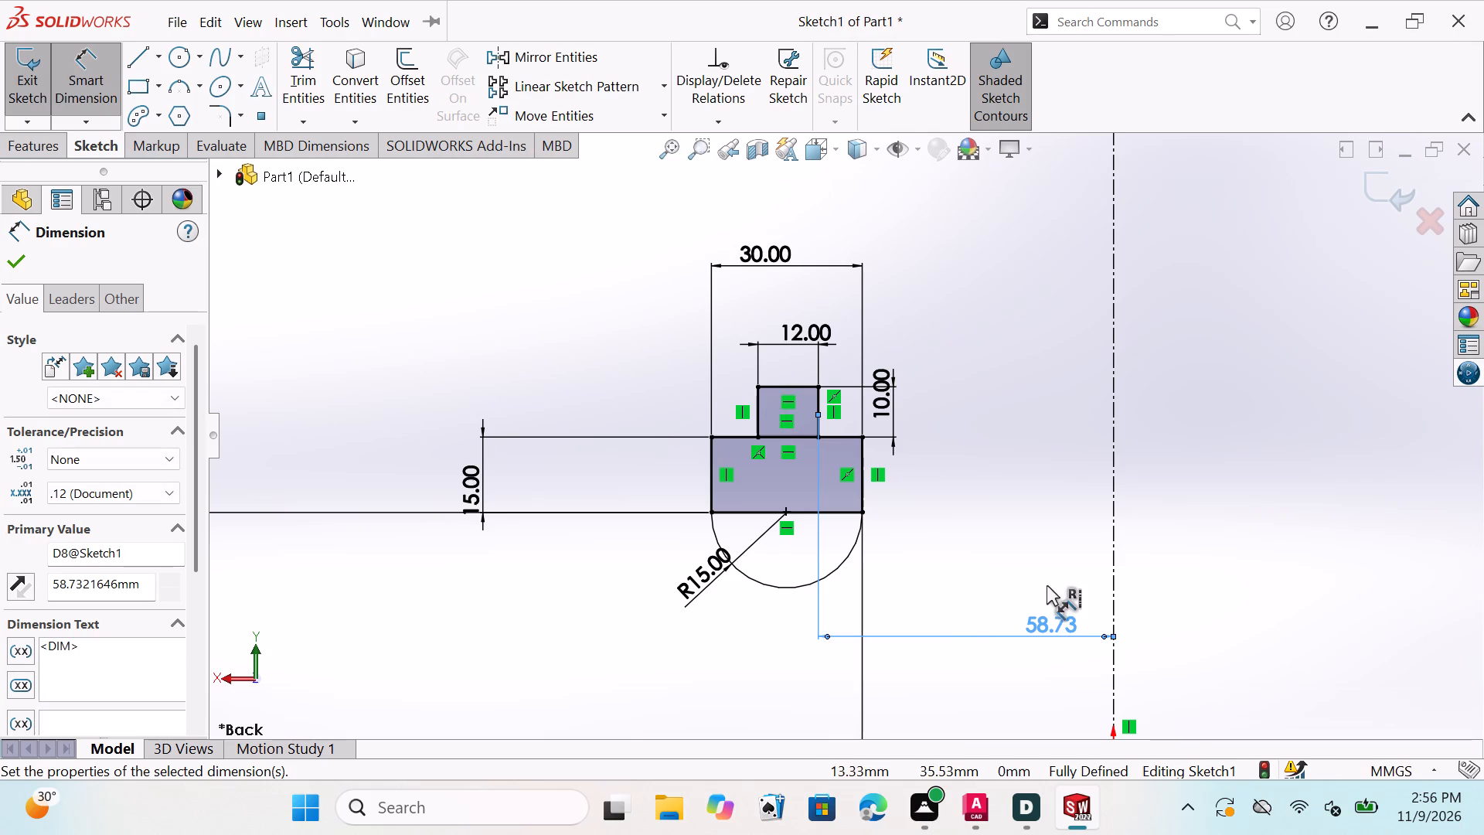
click(1, 250)
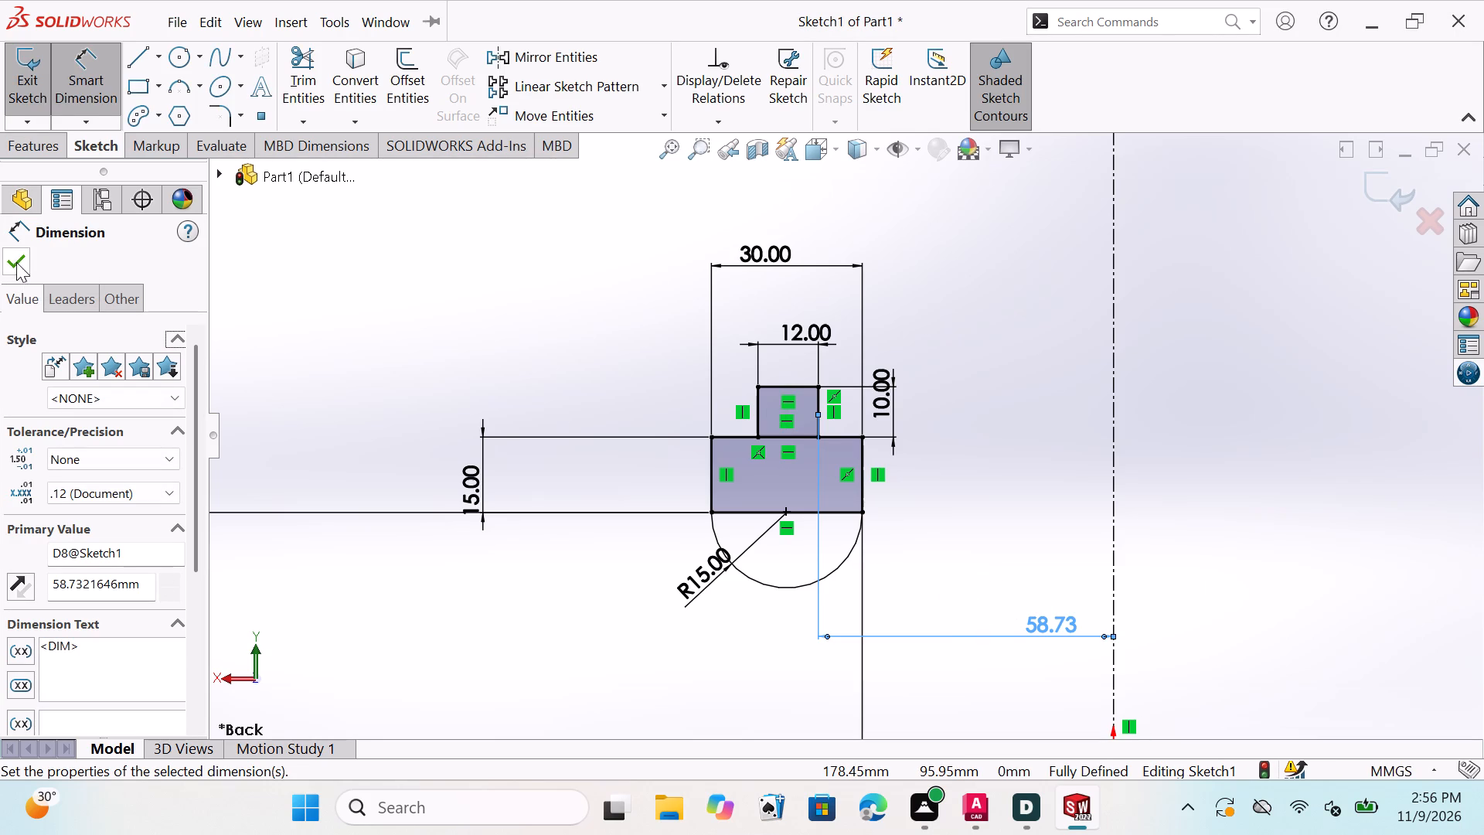
click(16, 262)
scroll(850, 397, down, 2)
scroll(859, 424, up, 1)
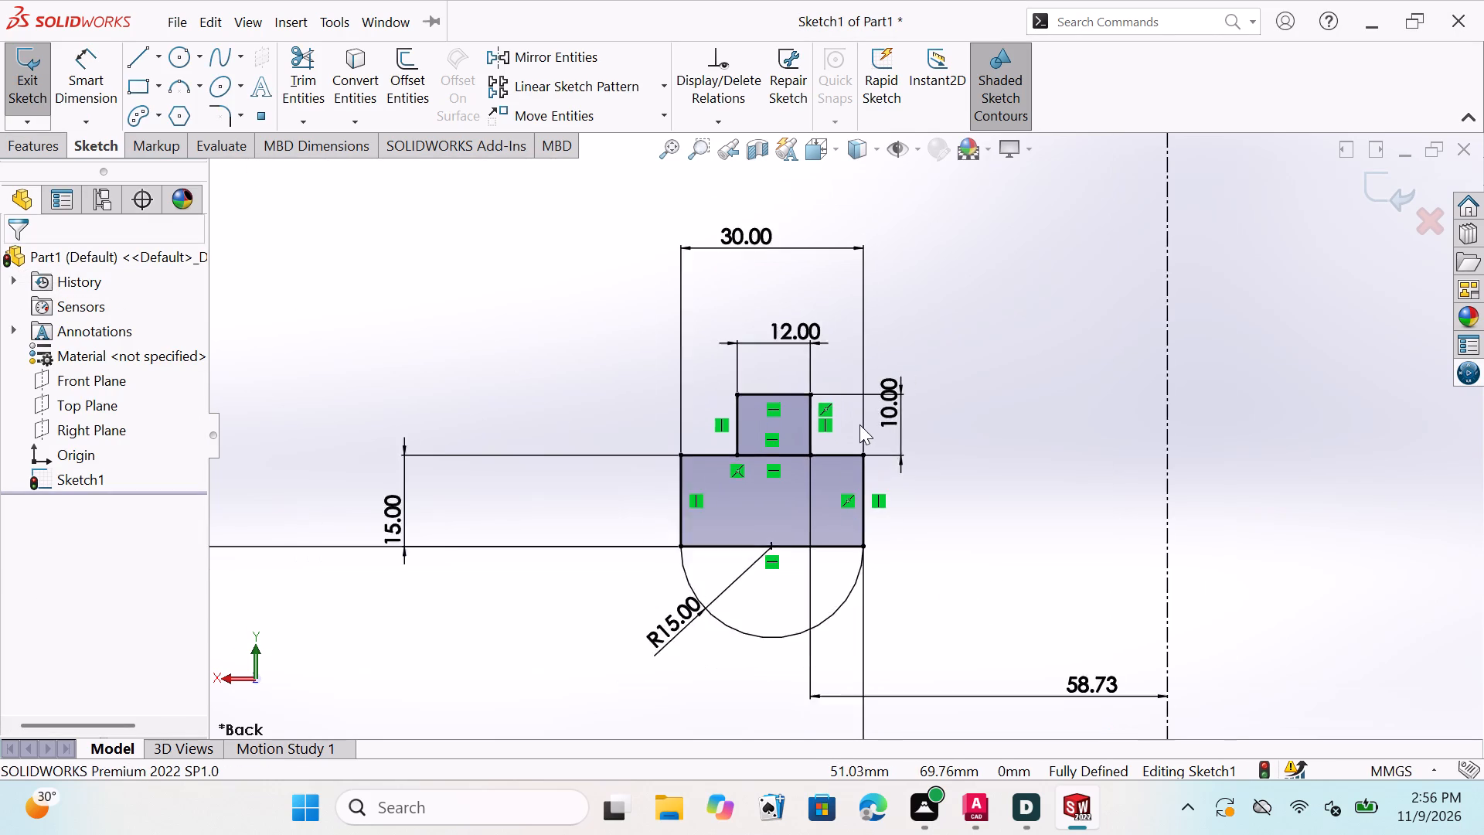
scroll(859, 424, up, 2)
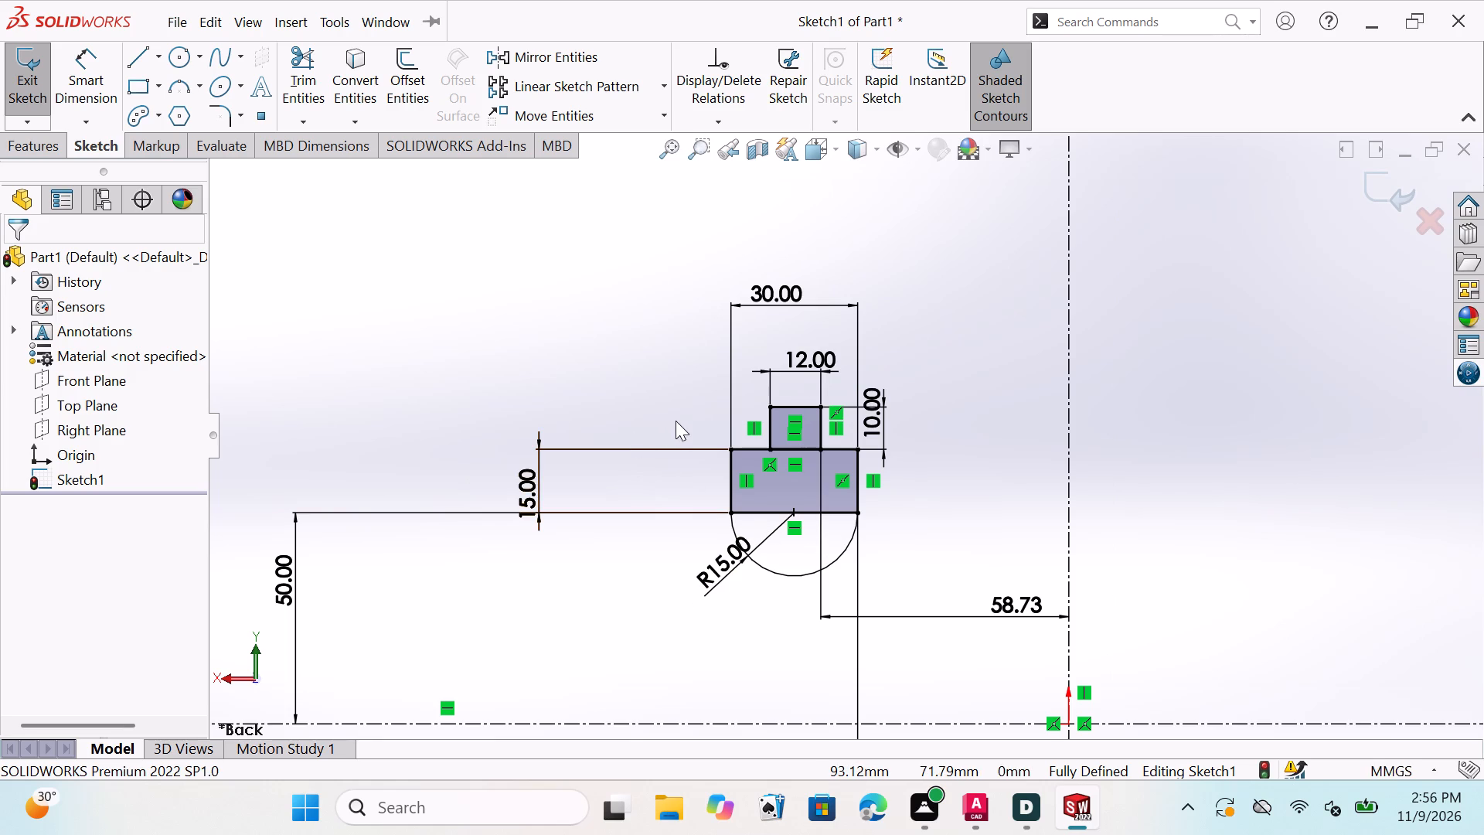
key(Escape)
key(Escape)
key(Escape)
key(Escape)
key(Escape)
key(Escape)
key(Escape)
key(Escape)
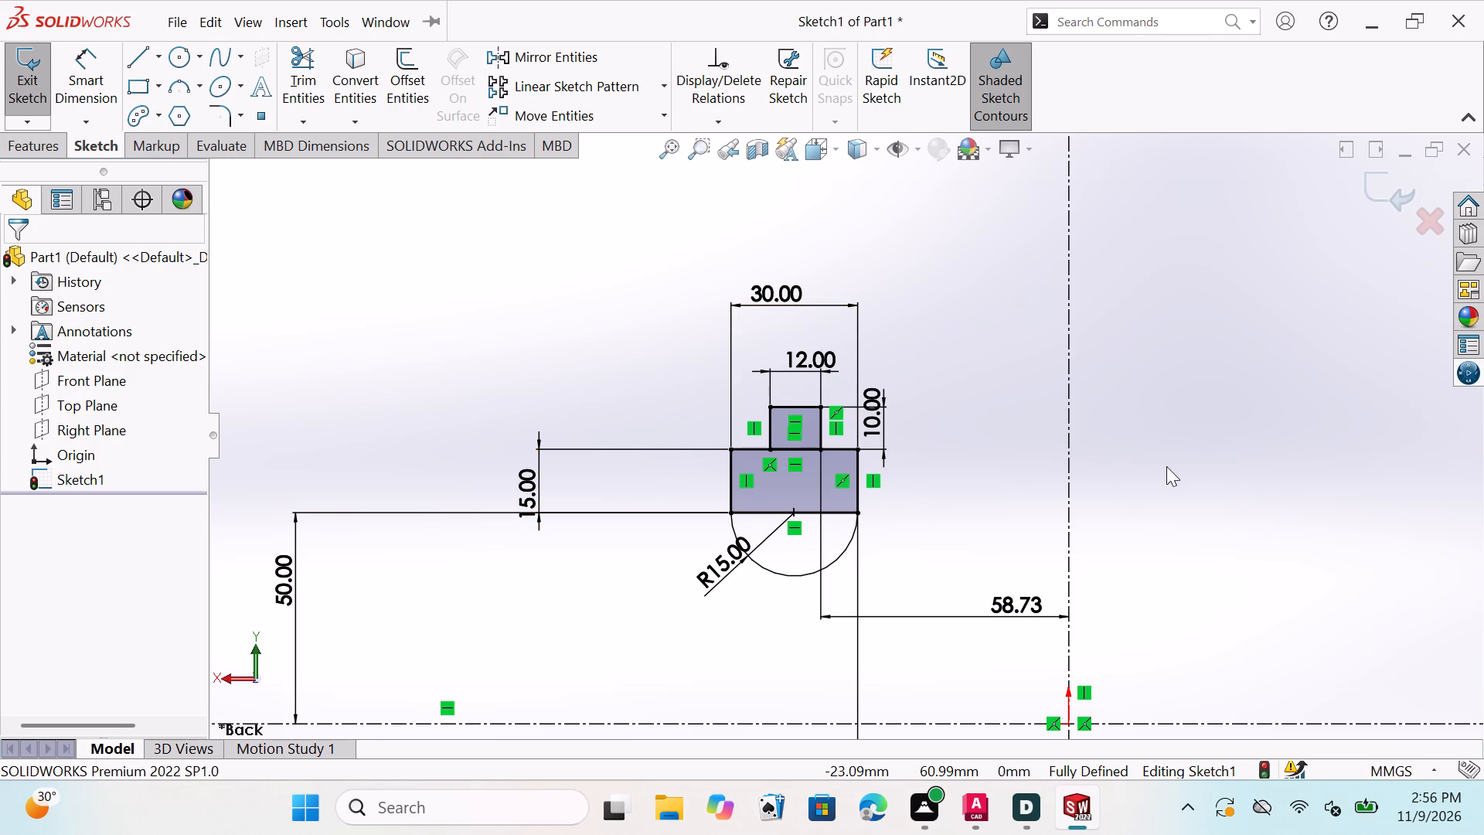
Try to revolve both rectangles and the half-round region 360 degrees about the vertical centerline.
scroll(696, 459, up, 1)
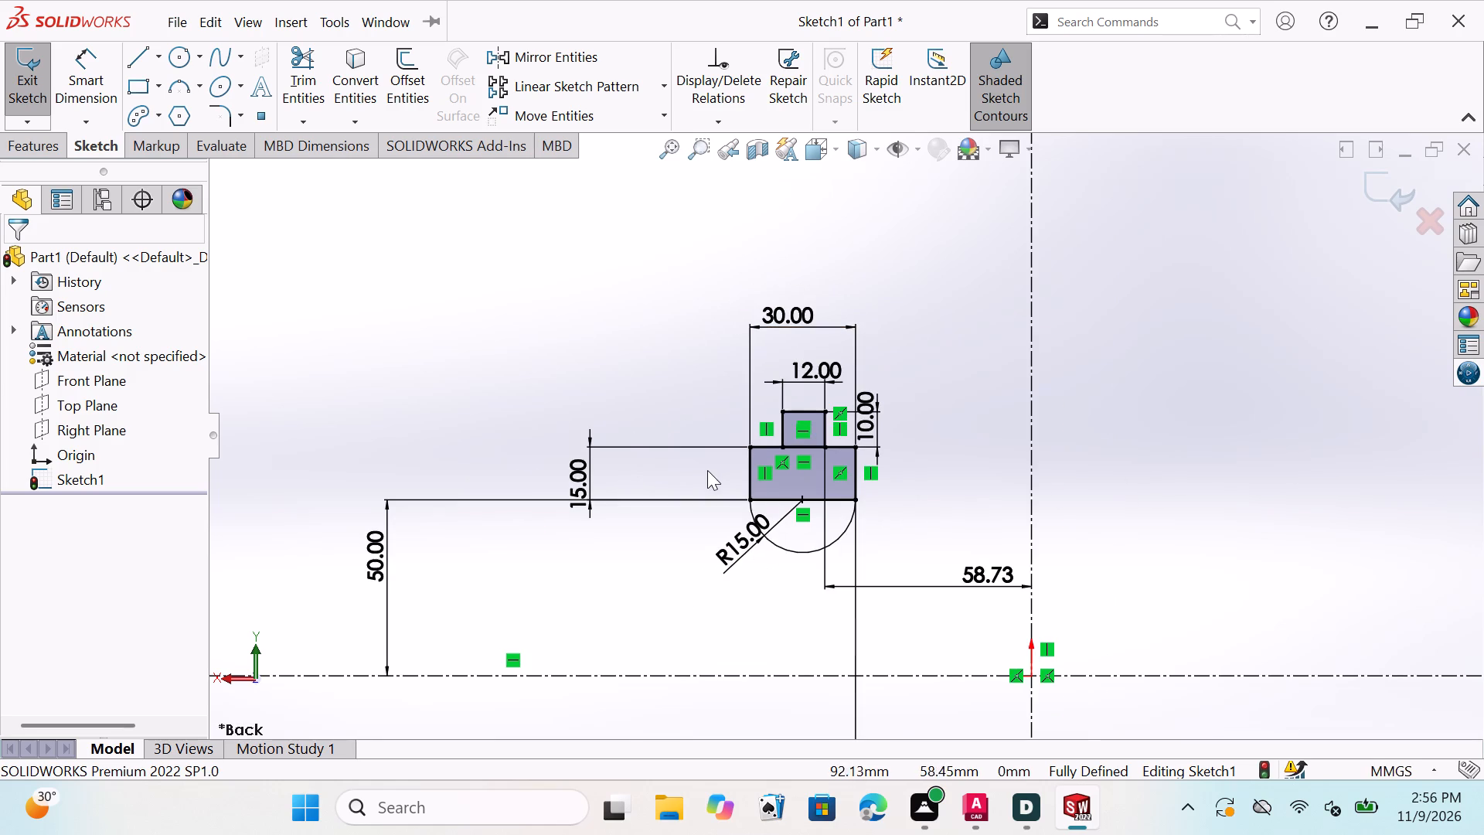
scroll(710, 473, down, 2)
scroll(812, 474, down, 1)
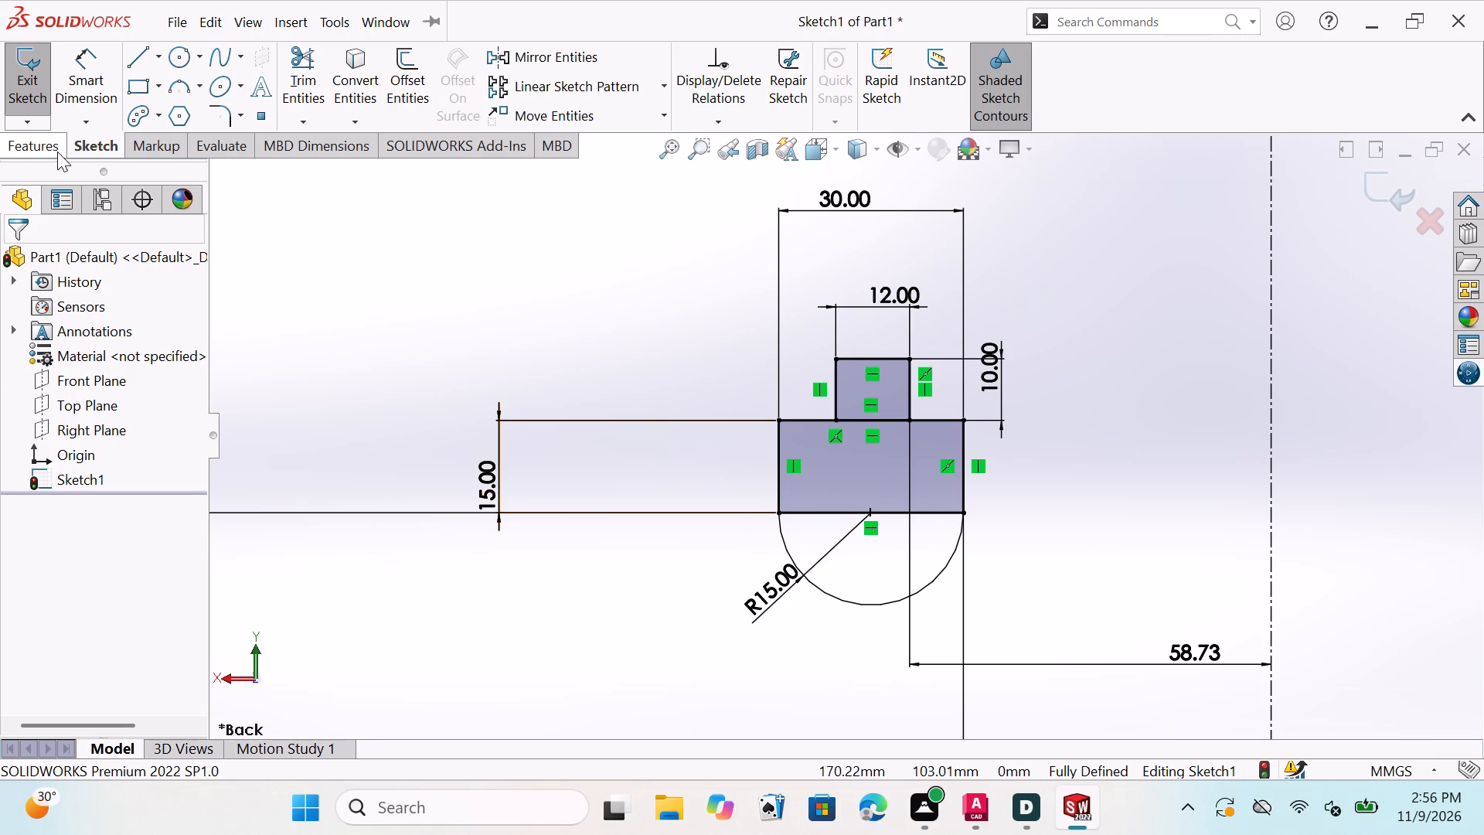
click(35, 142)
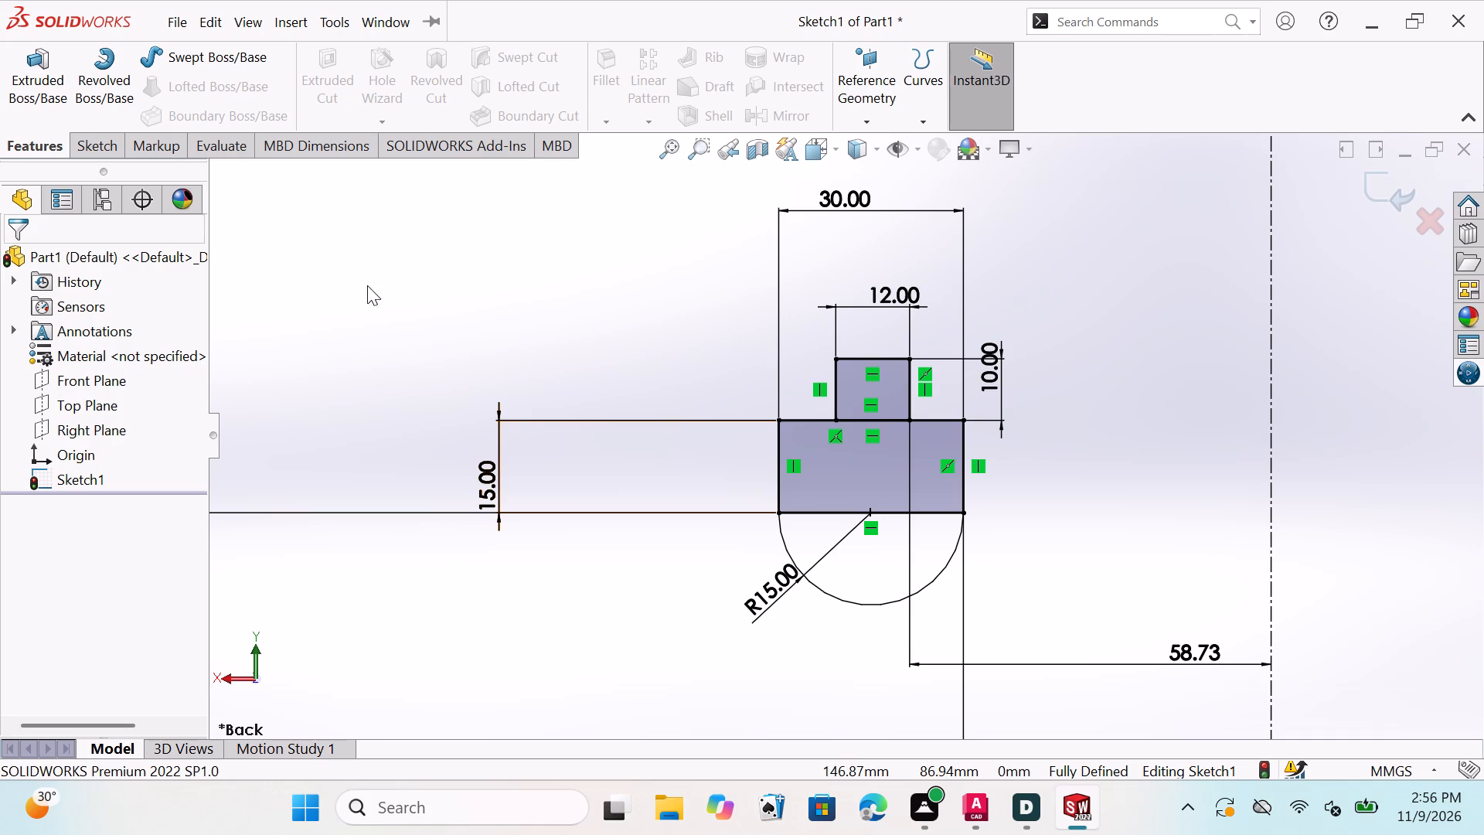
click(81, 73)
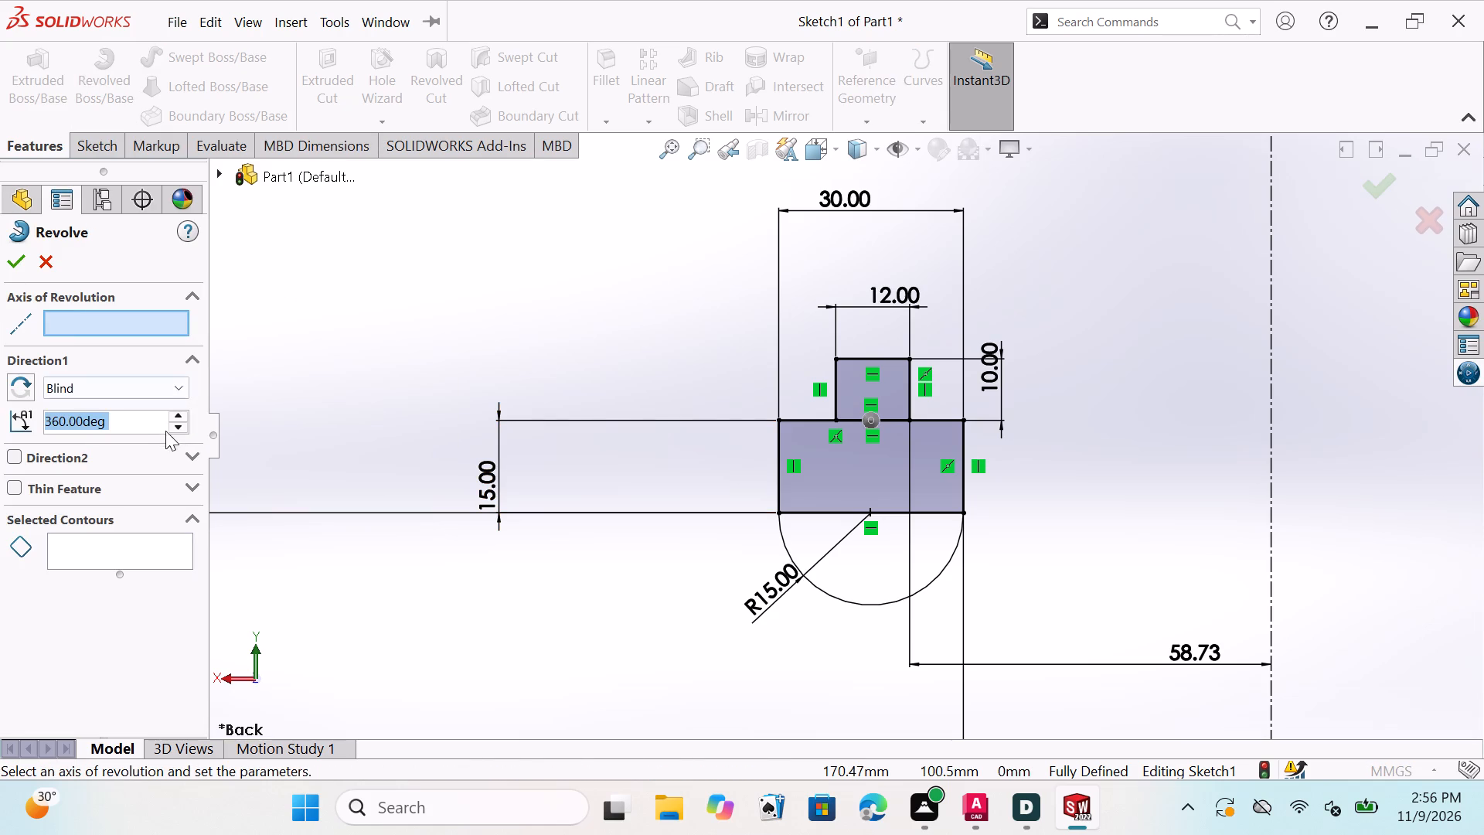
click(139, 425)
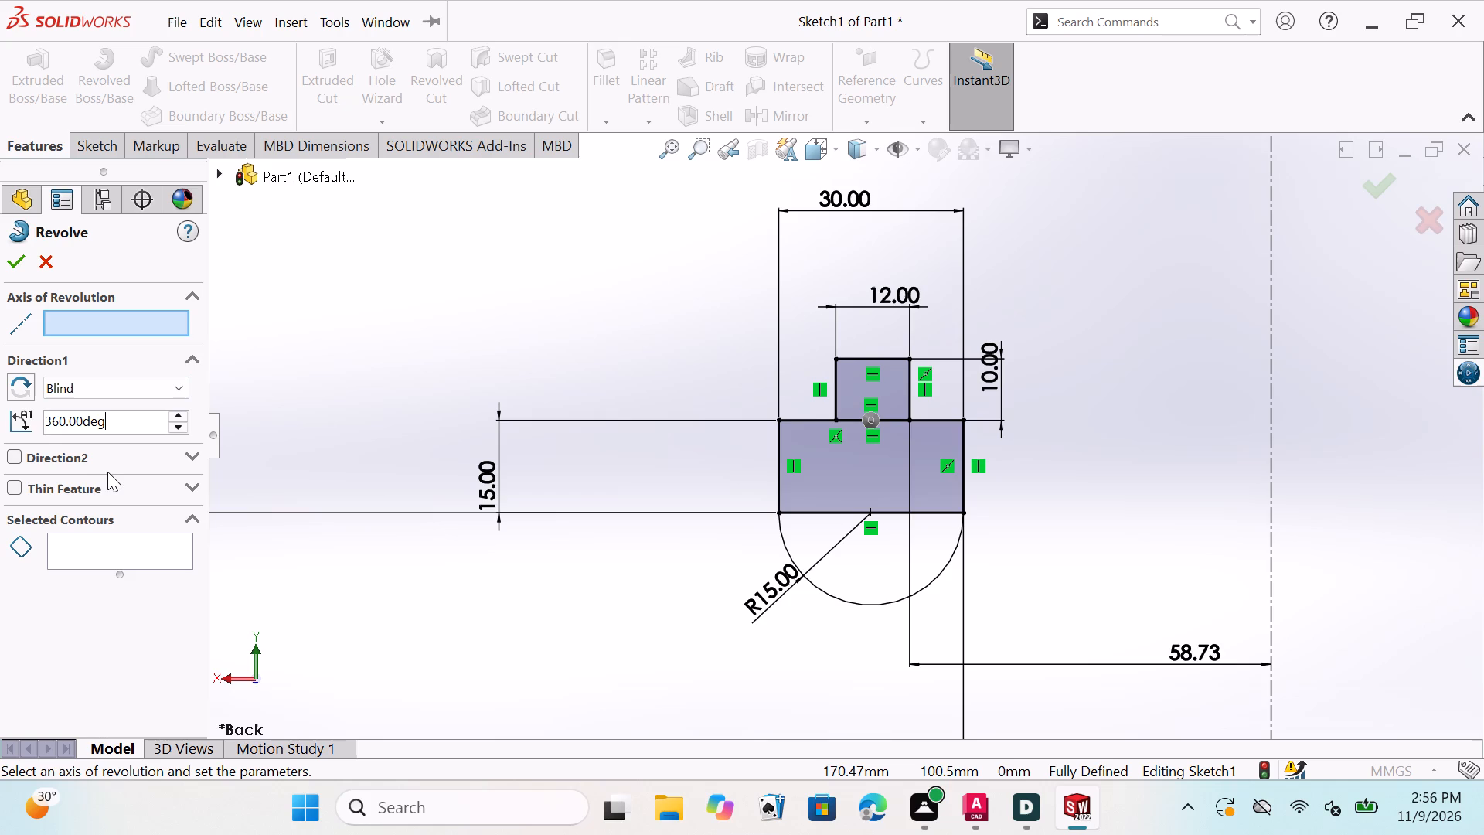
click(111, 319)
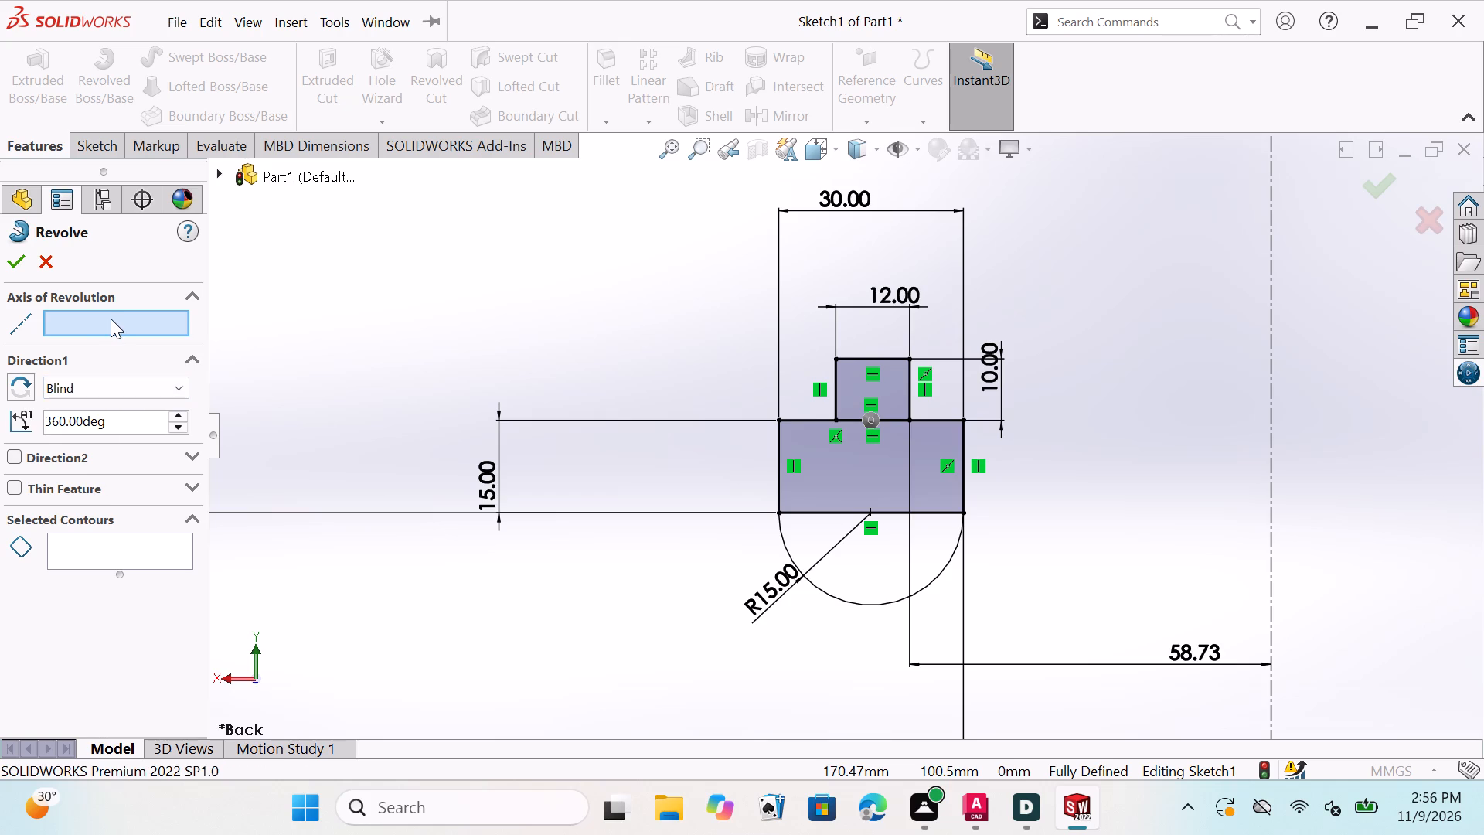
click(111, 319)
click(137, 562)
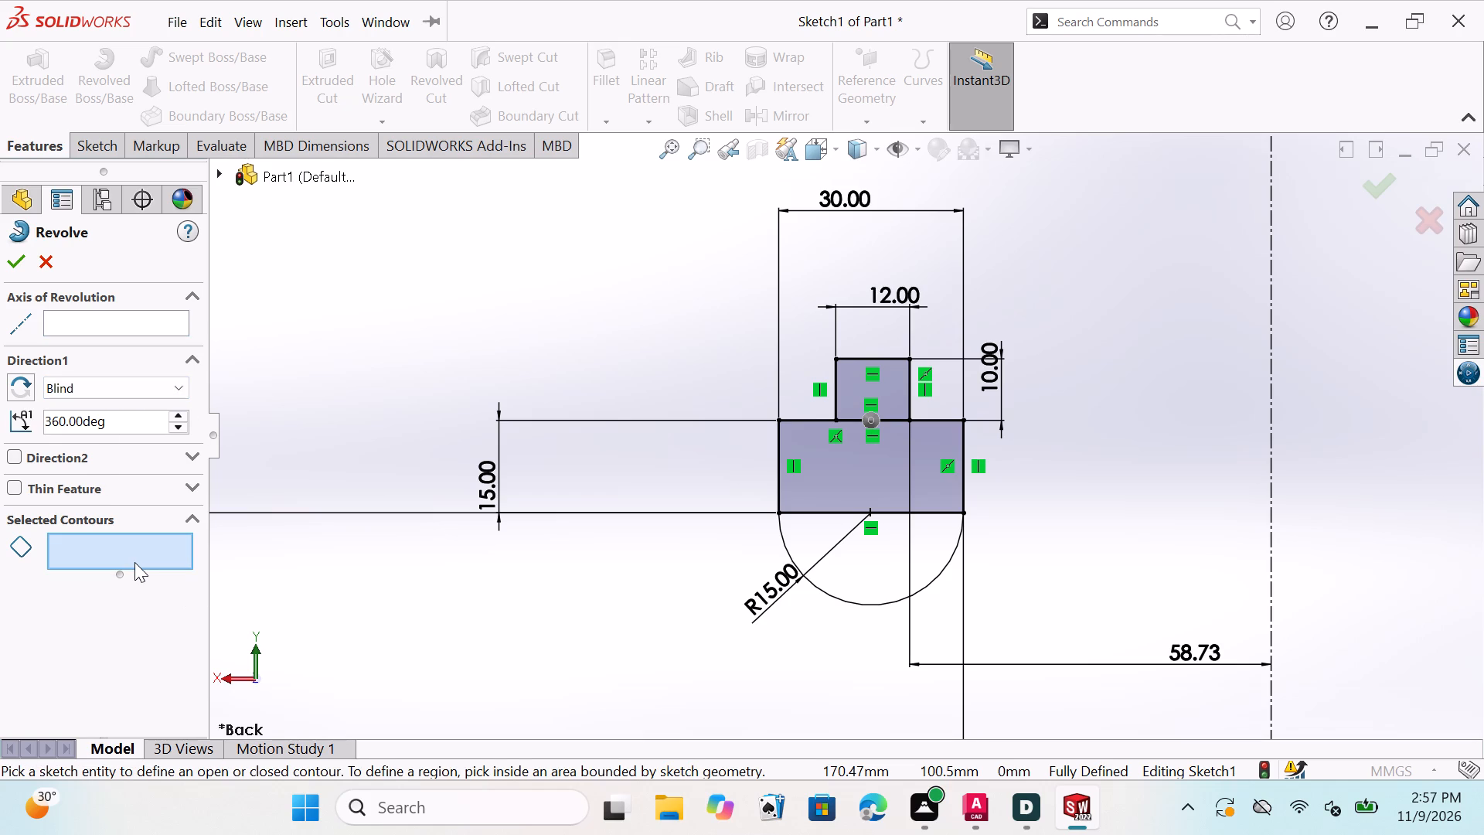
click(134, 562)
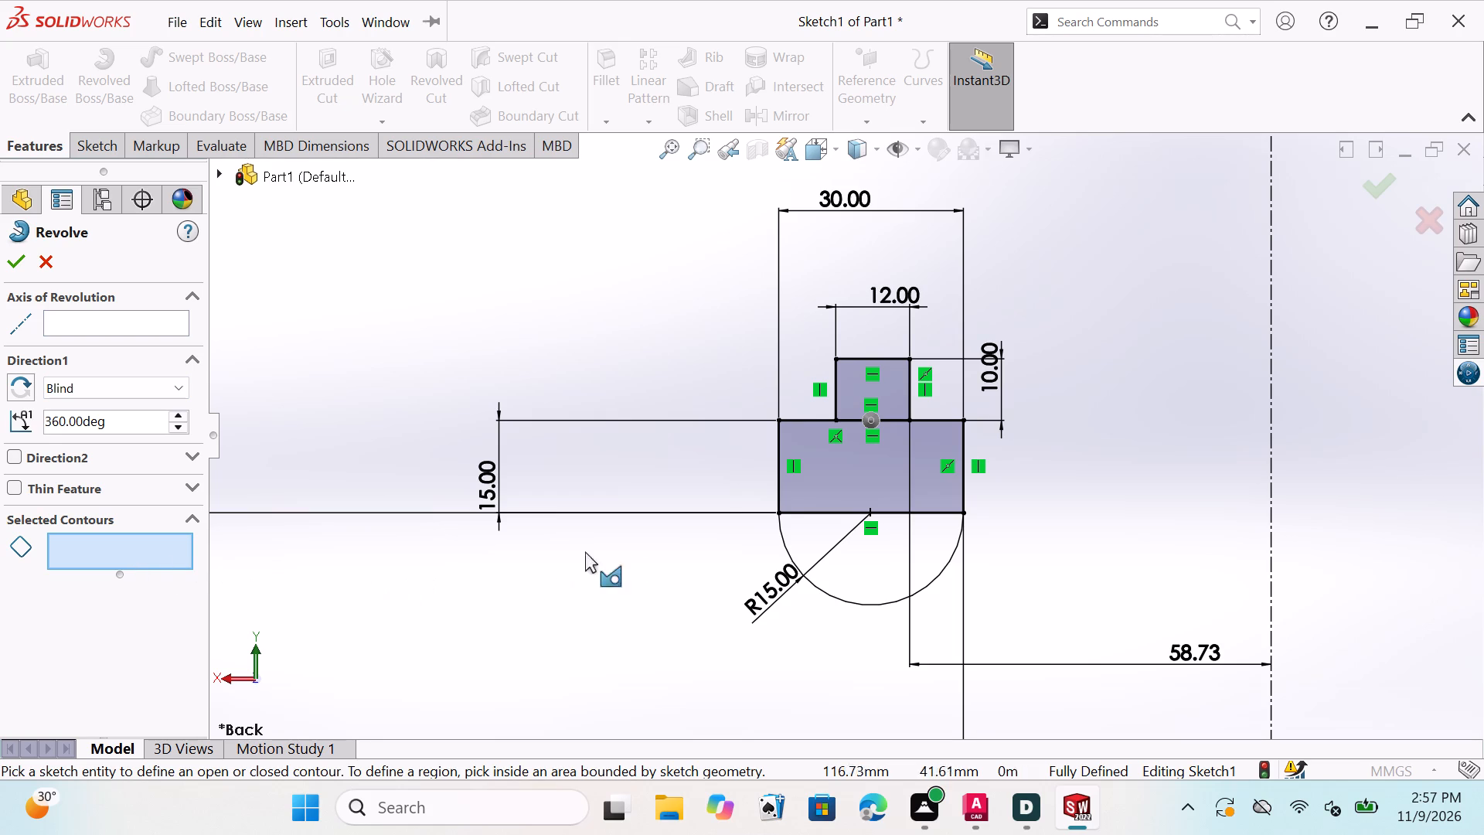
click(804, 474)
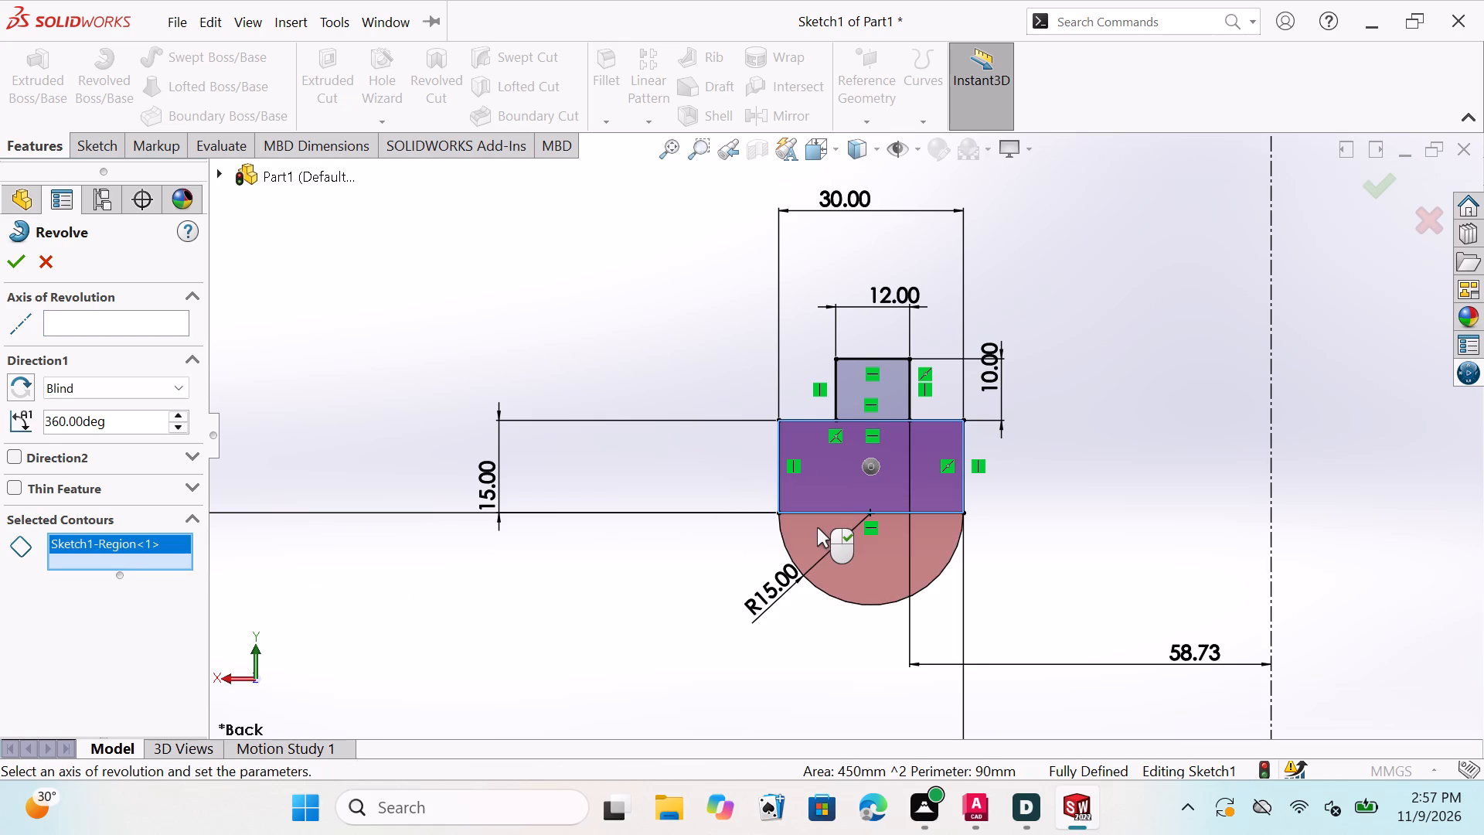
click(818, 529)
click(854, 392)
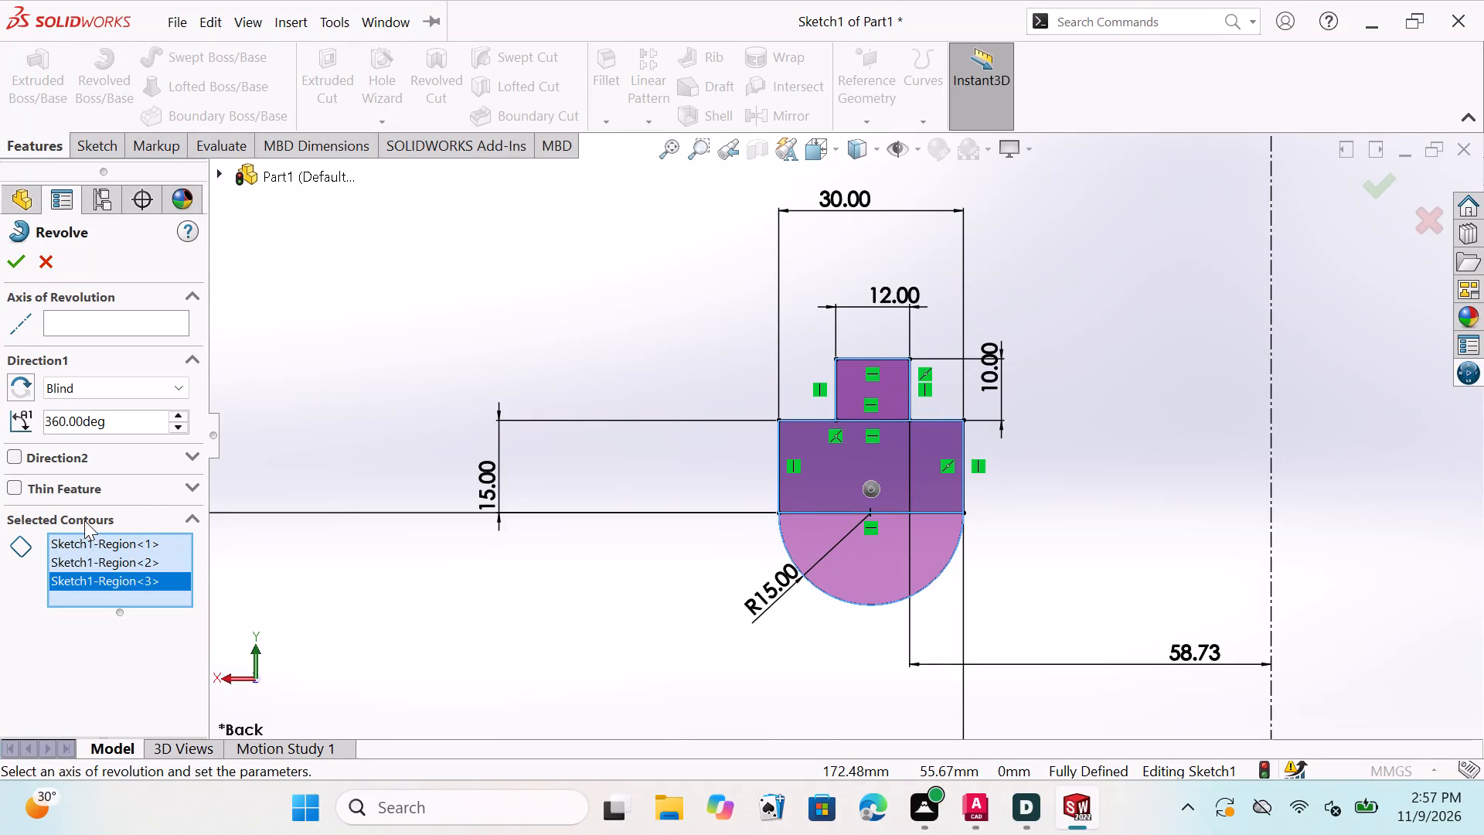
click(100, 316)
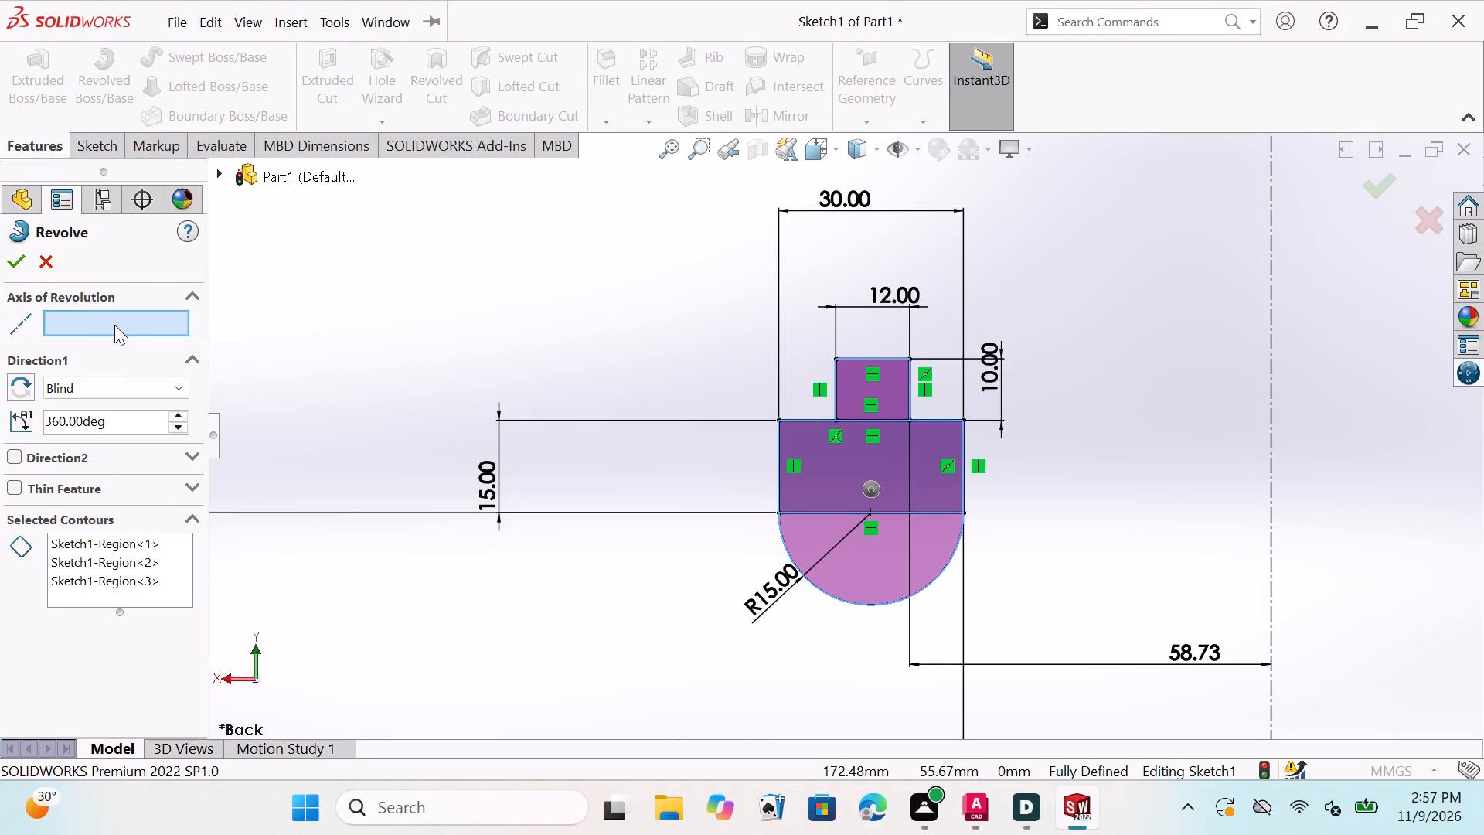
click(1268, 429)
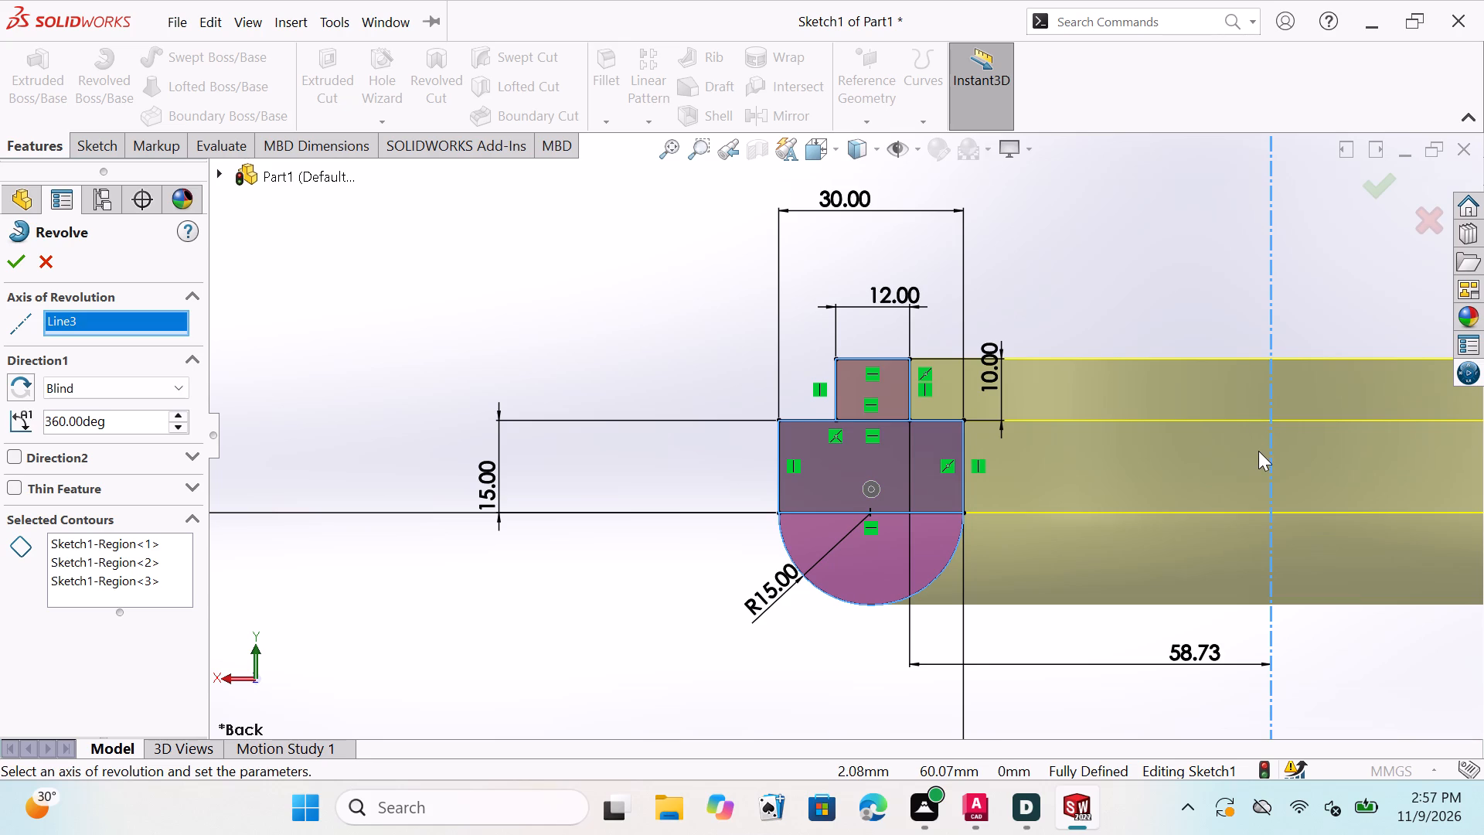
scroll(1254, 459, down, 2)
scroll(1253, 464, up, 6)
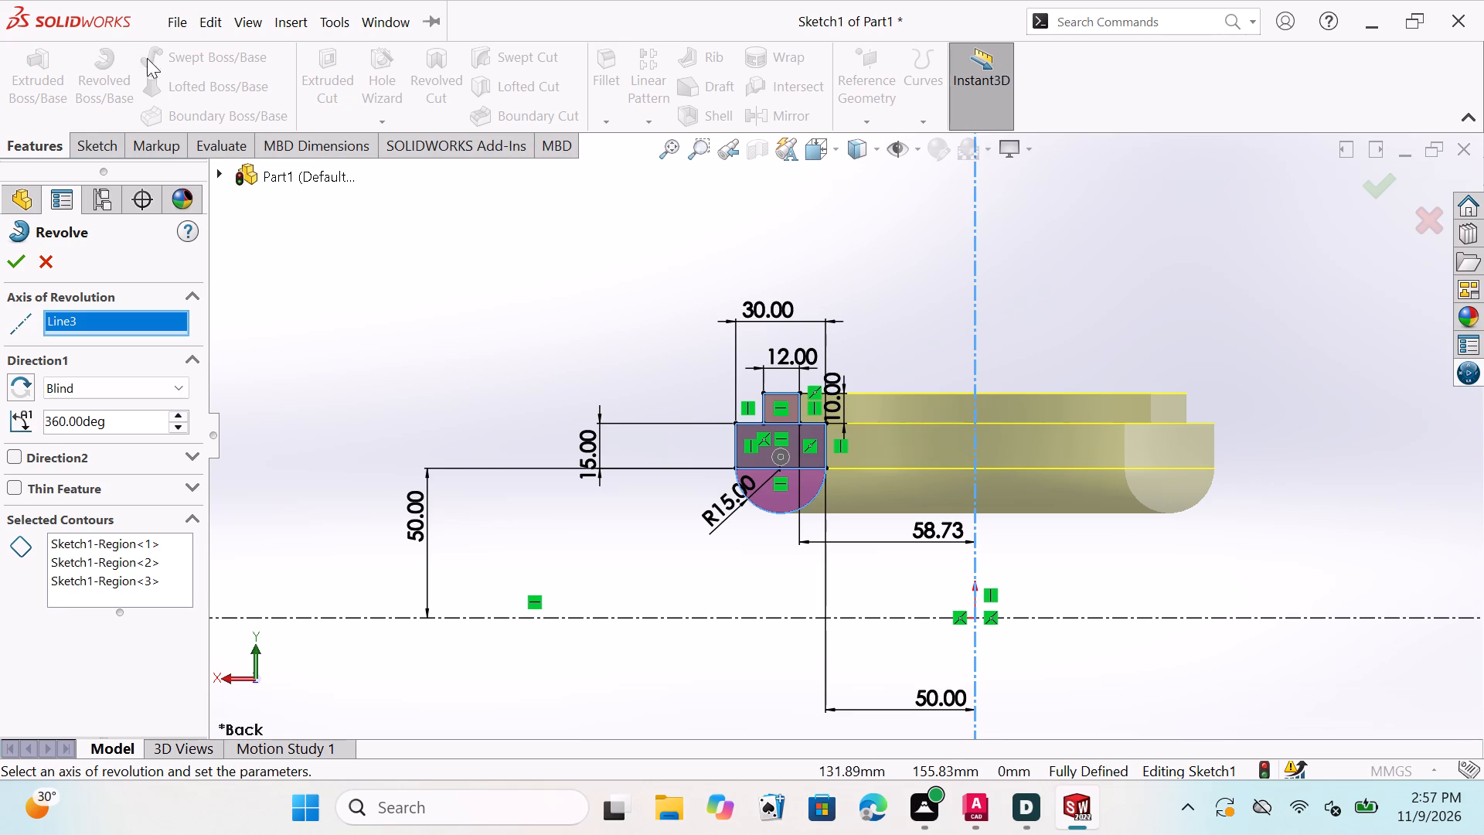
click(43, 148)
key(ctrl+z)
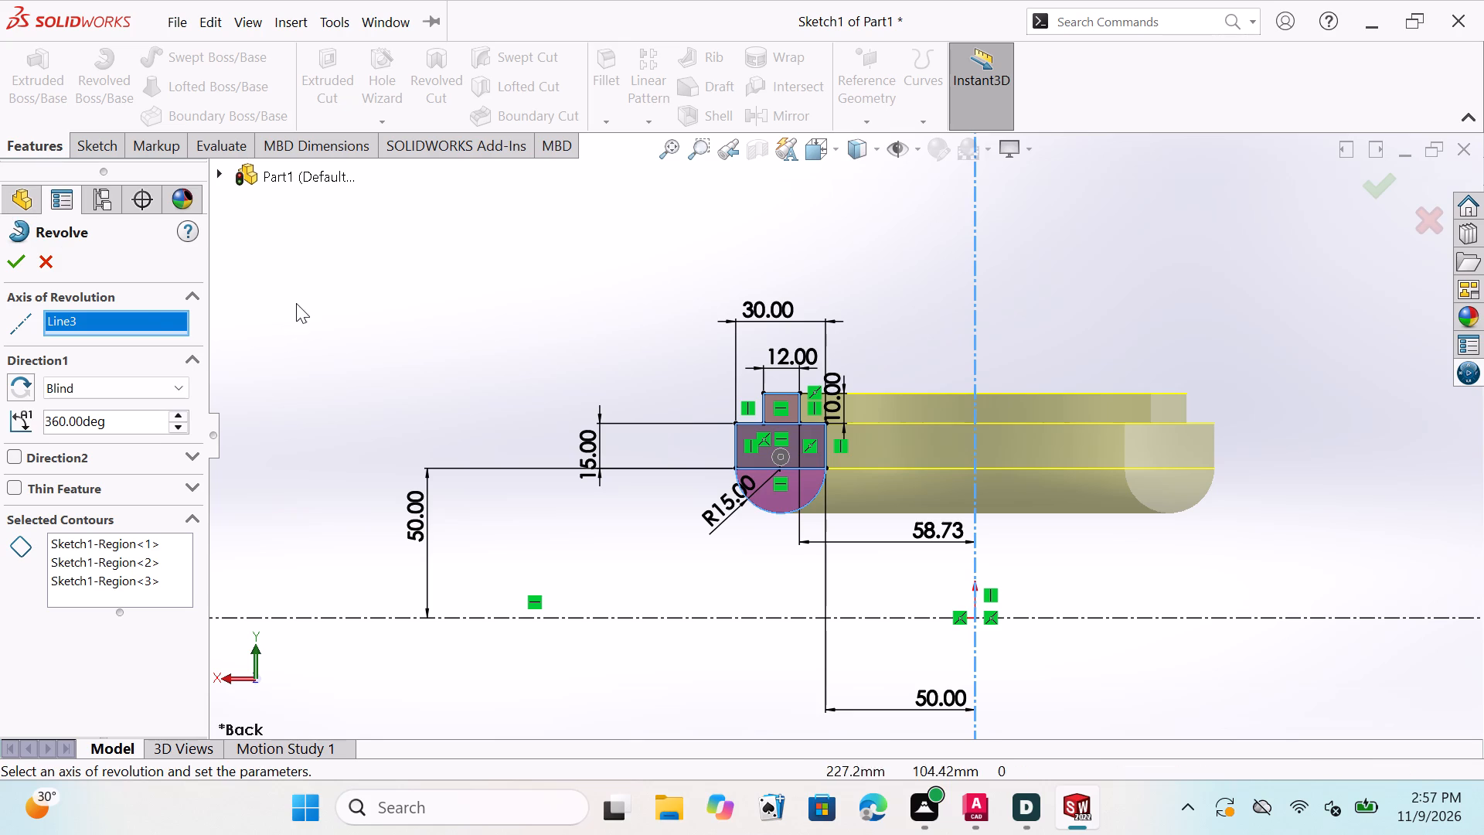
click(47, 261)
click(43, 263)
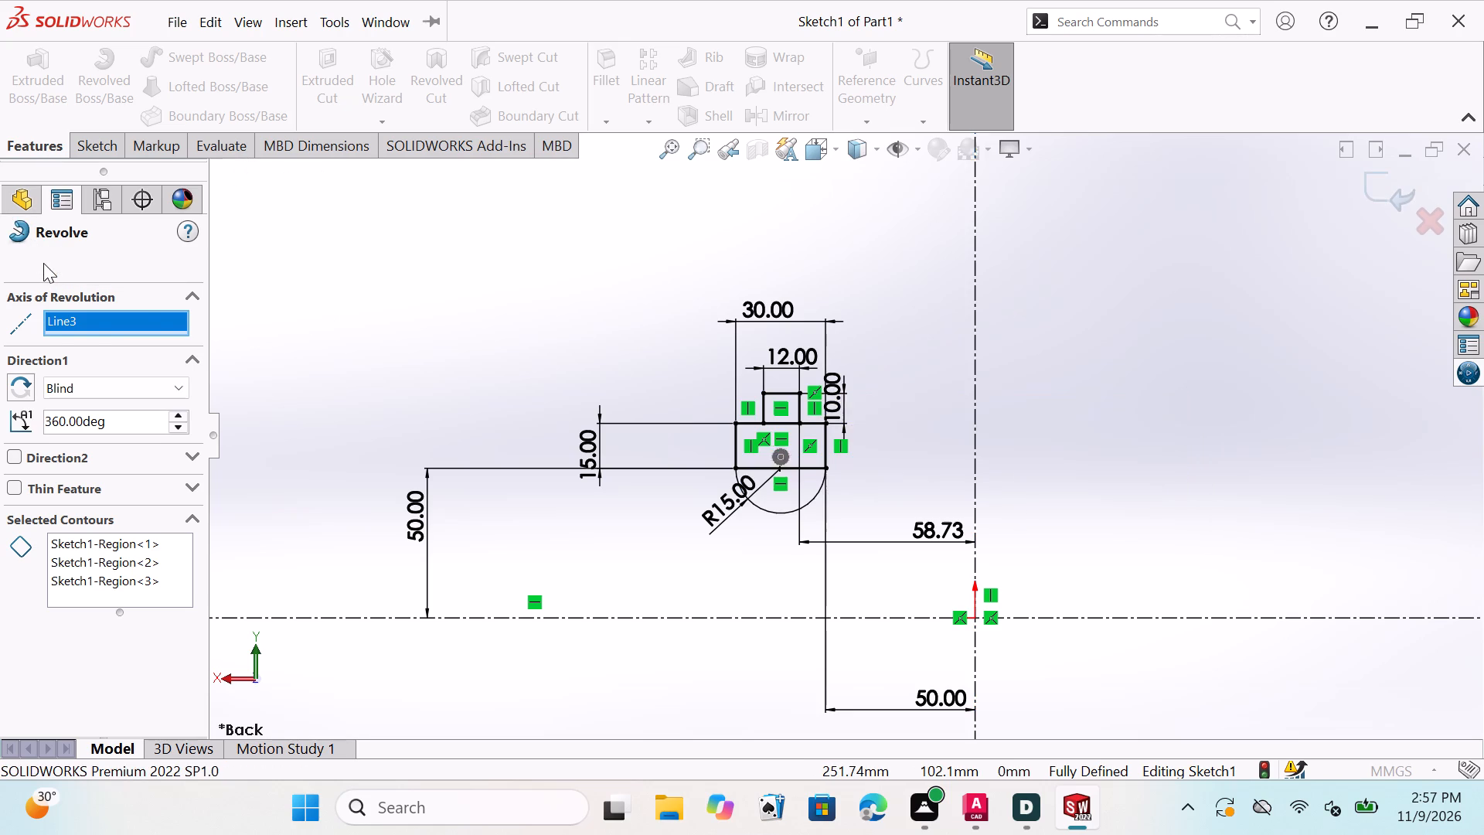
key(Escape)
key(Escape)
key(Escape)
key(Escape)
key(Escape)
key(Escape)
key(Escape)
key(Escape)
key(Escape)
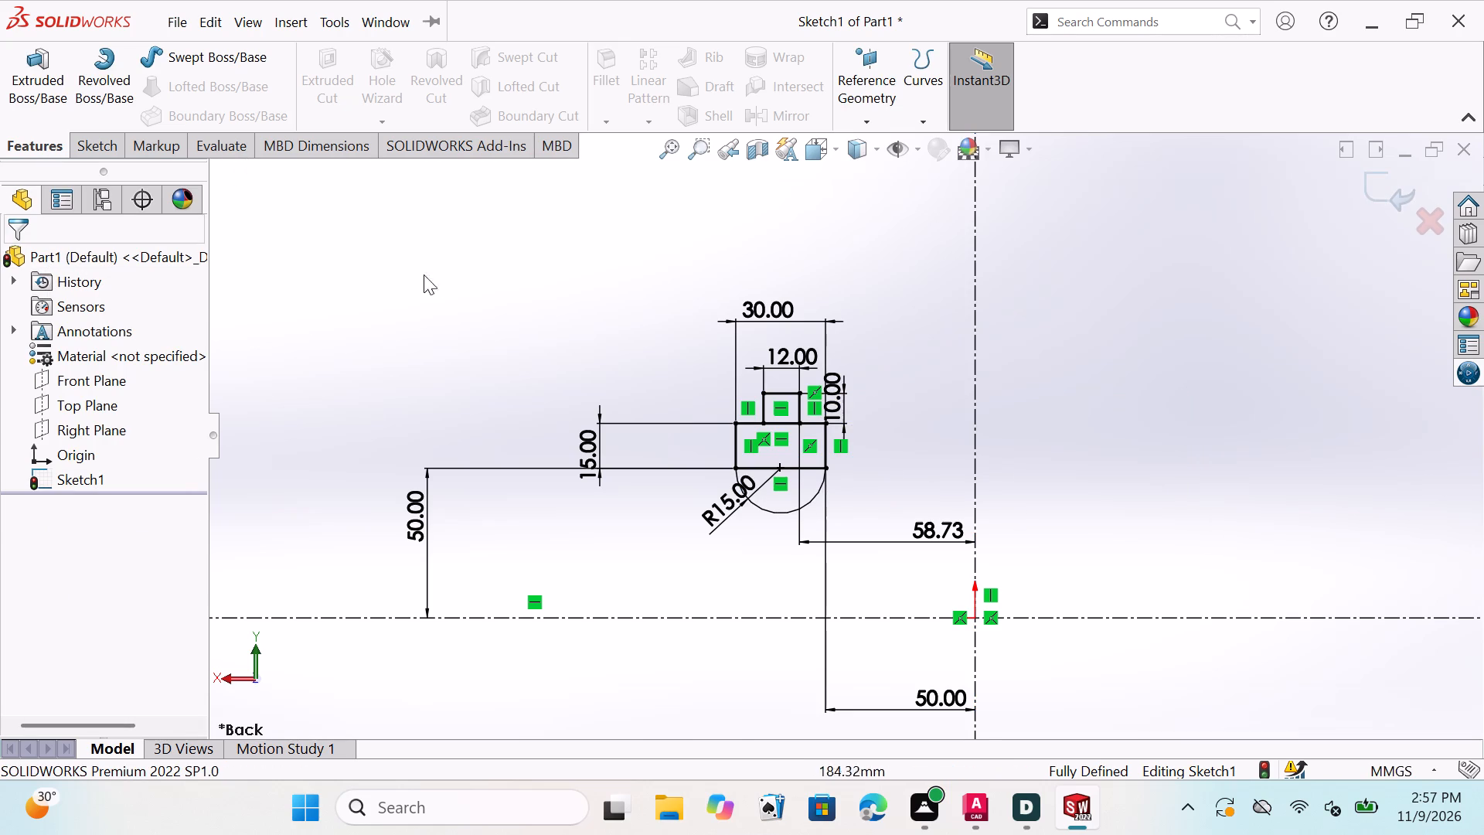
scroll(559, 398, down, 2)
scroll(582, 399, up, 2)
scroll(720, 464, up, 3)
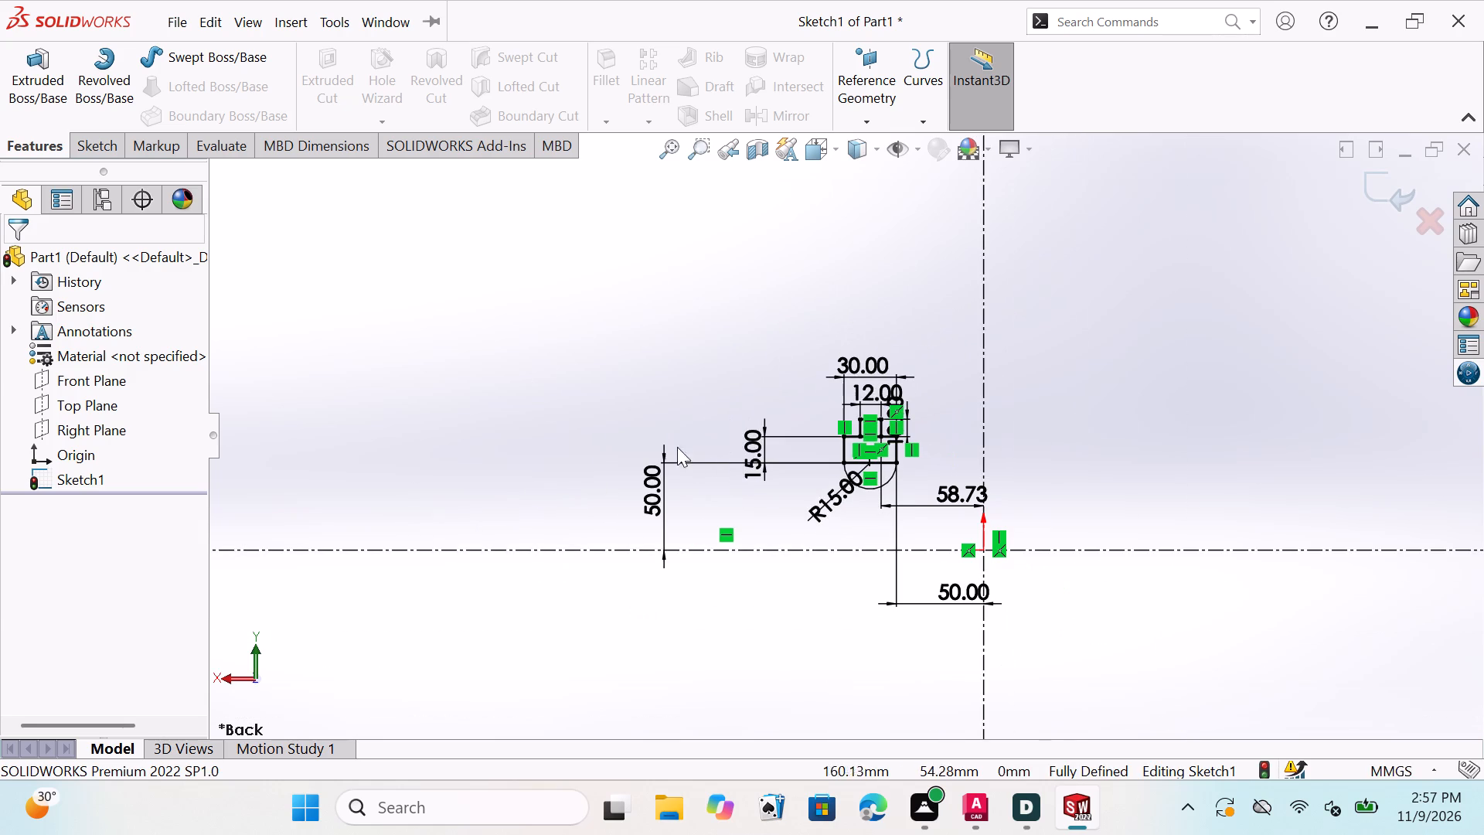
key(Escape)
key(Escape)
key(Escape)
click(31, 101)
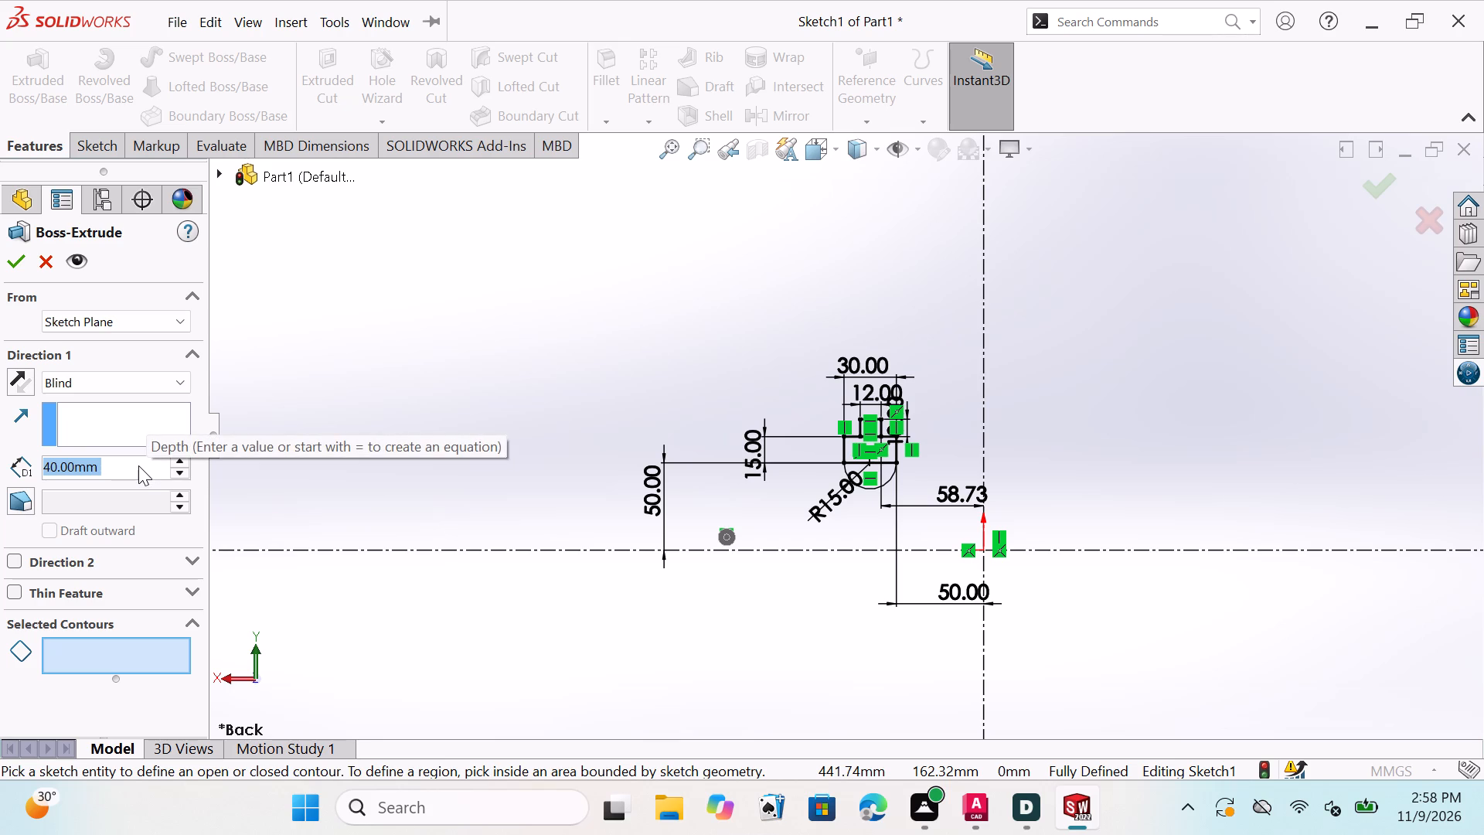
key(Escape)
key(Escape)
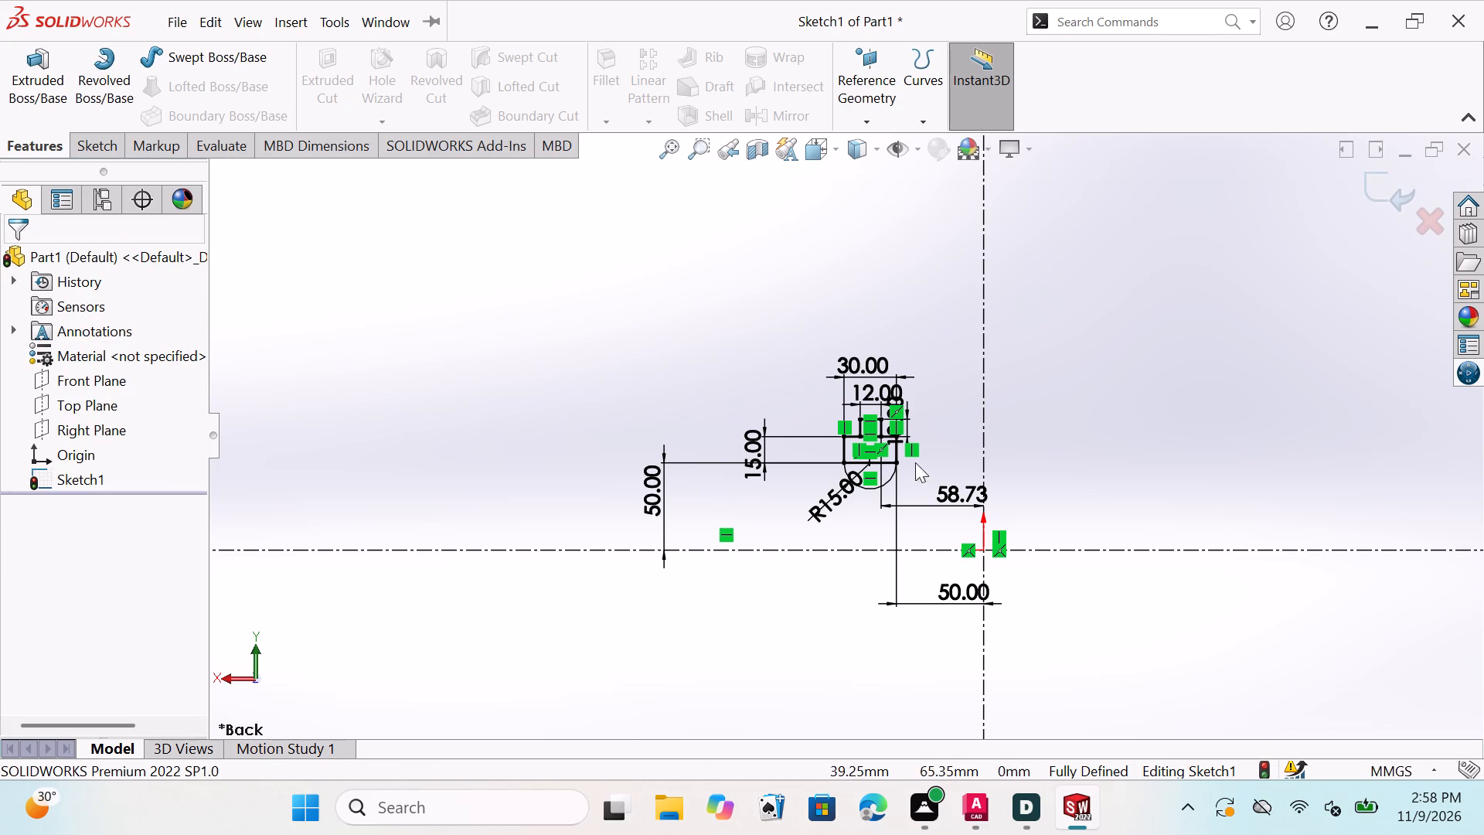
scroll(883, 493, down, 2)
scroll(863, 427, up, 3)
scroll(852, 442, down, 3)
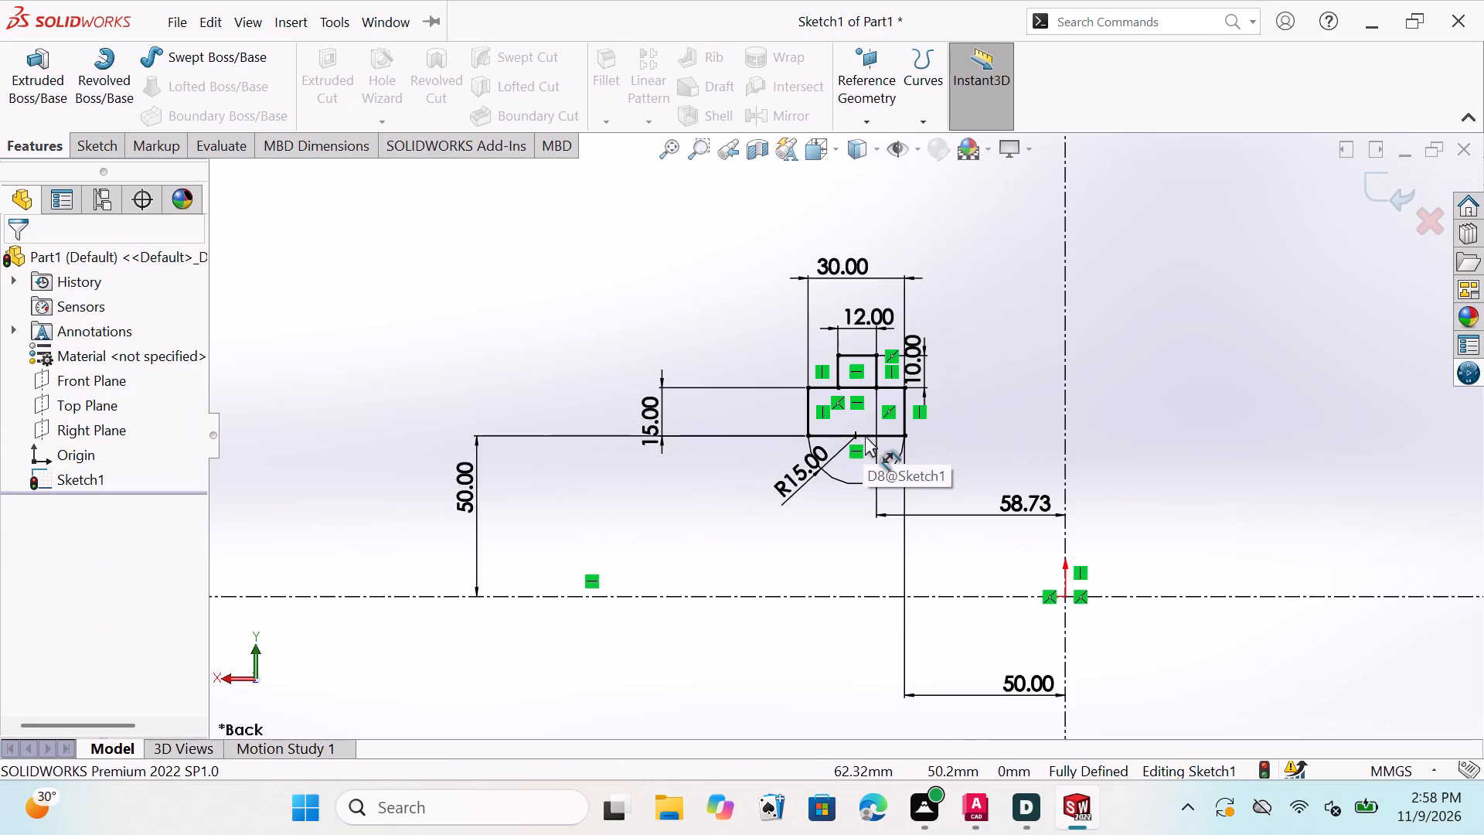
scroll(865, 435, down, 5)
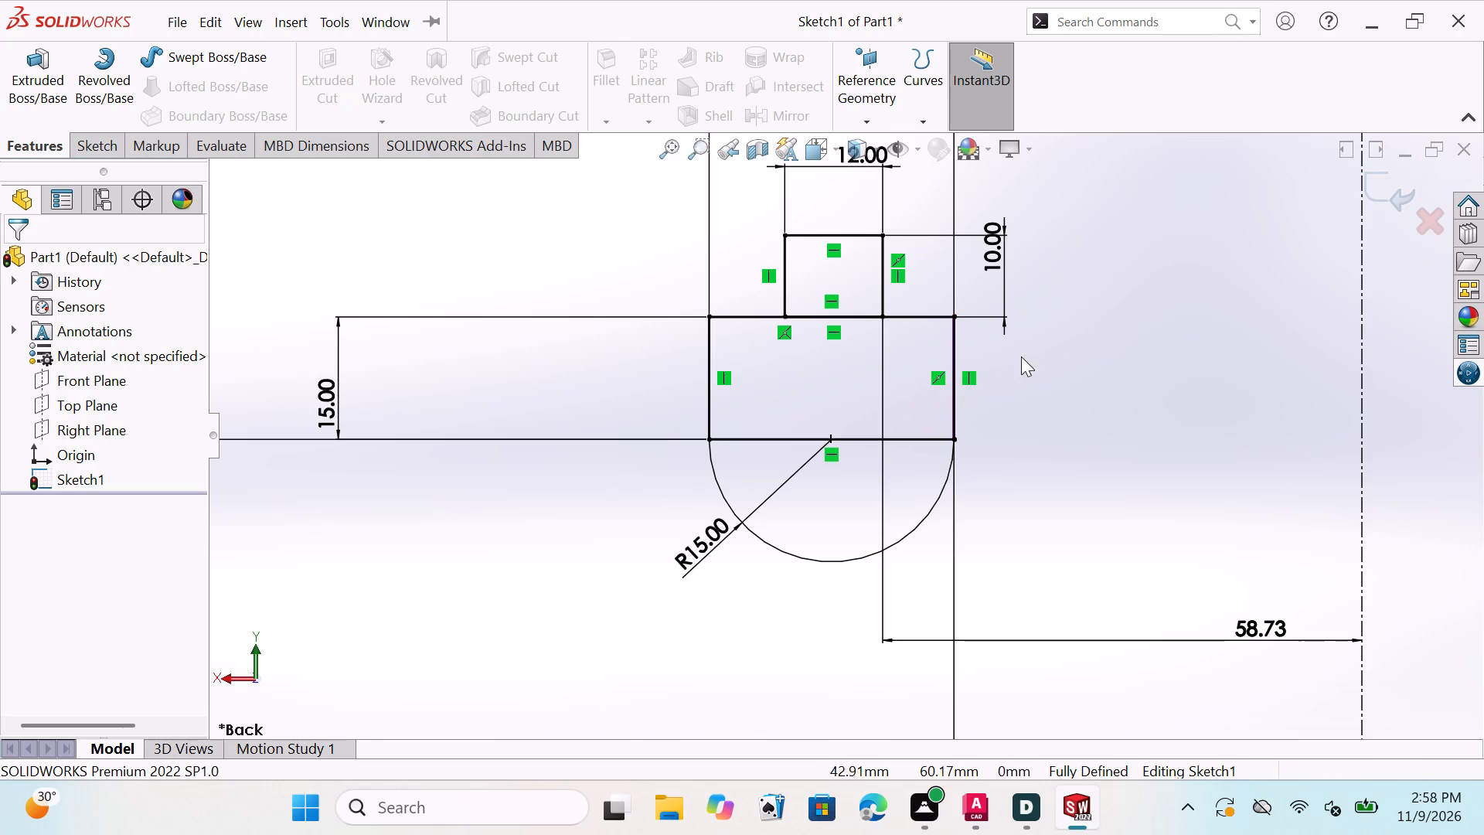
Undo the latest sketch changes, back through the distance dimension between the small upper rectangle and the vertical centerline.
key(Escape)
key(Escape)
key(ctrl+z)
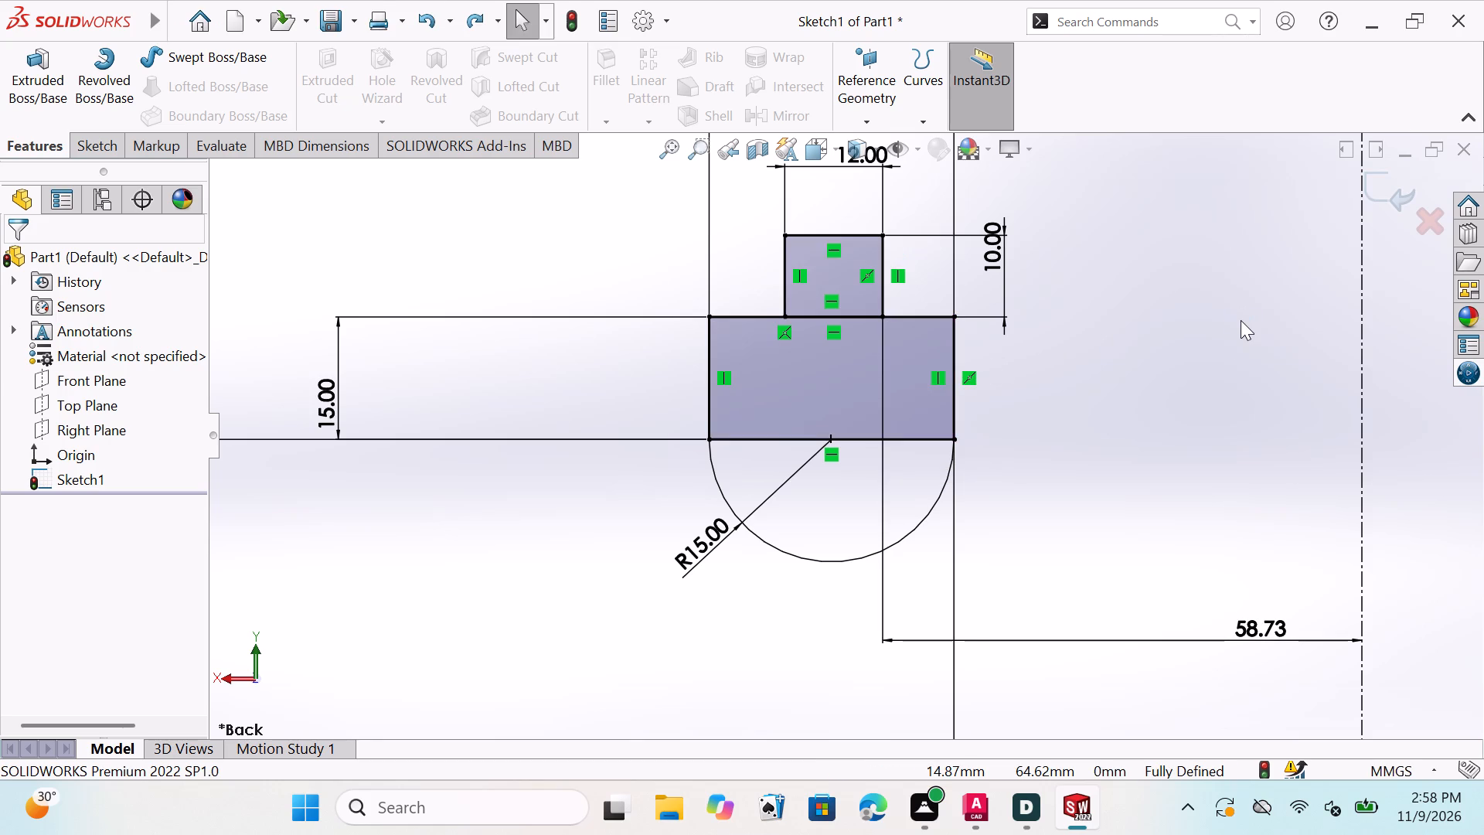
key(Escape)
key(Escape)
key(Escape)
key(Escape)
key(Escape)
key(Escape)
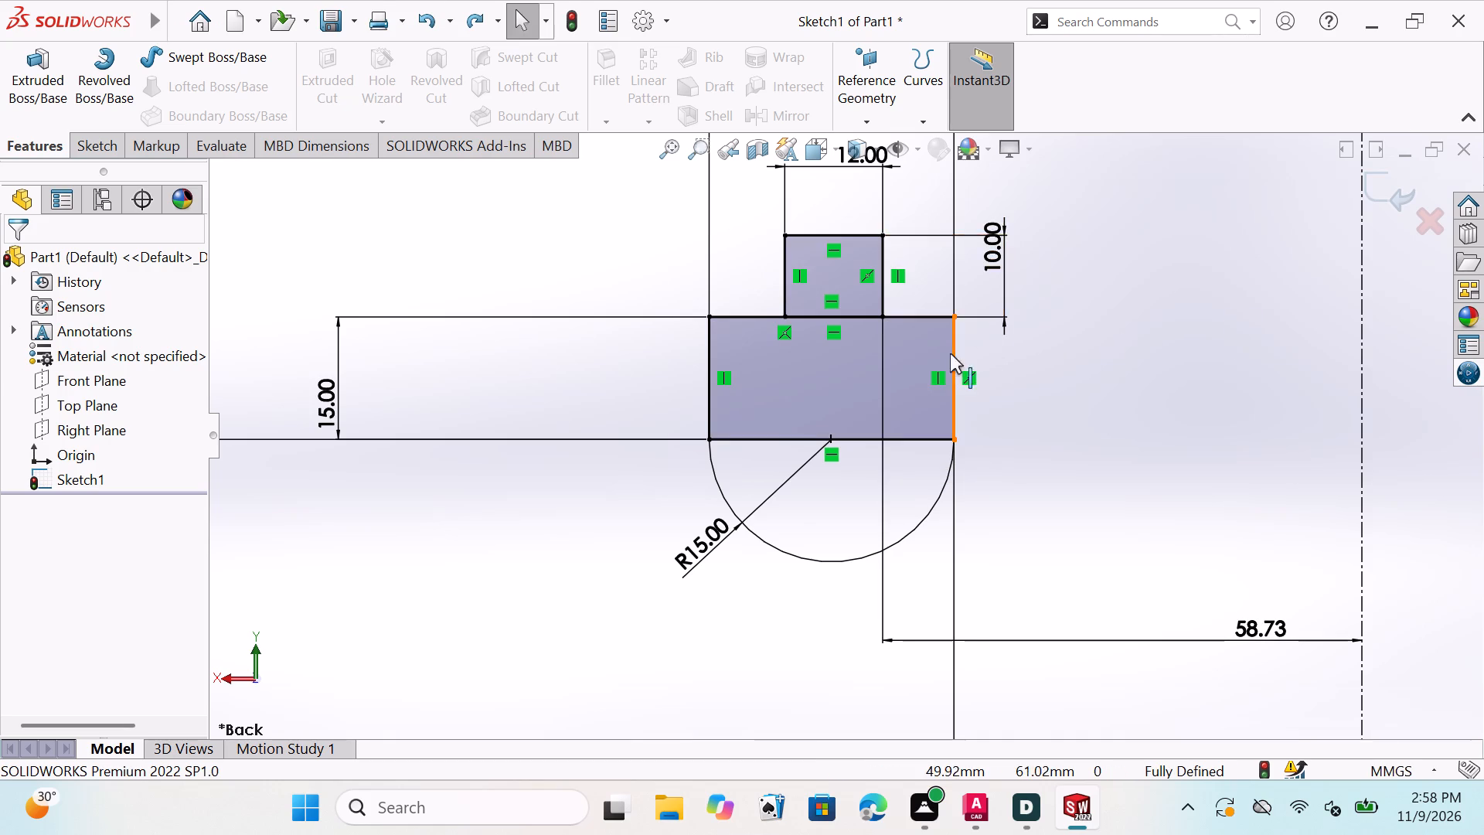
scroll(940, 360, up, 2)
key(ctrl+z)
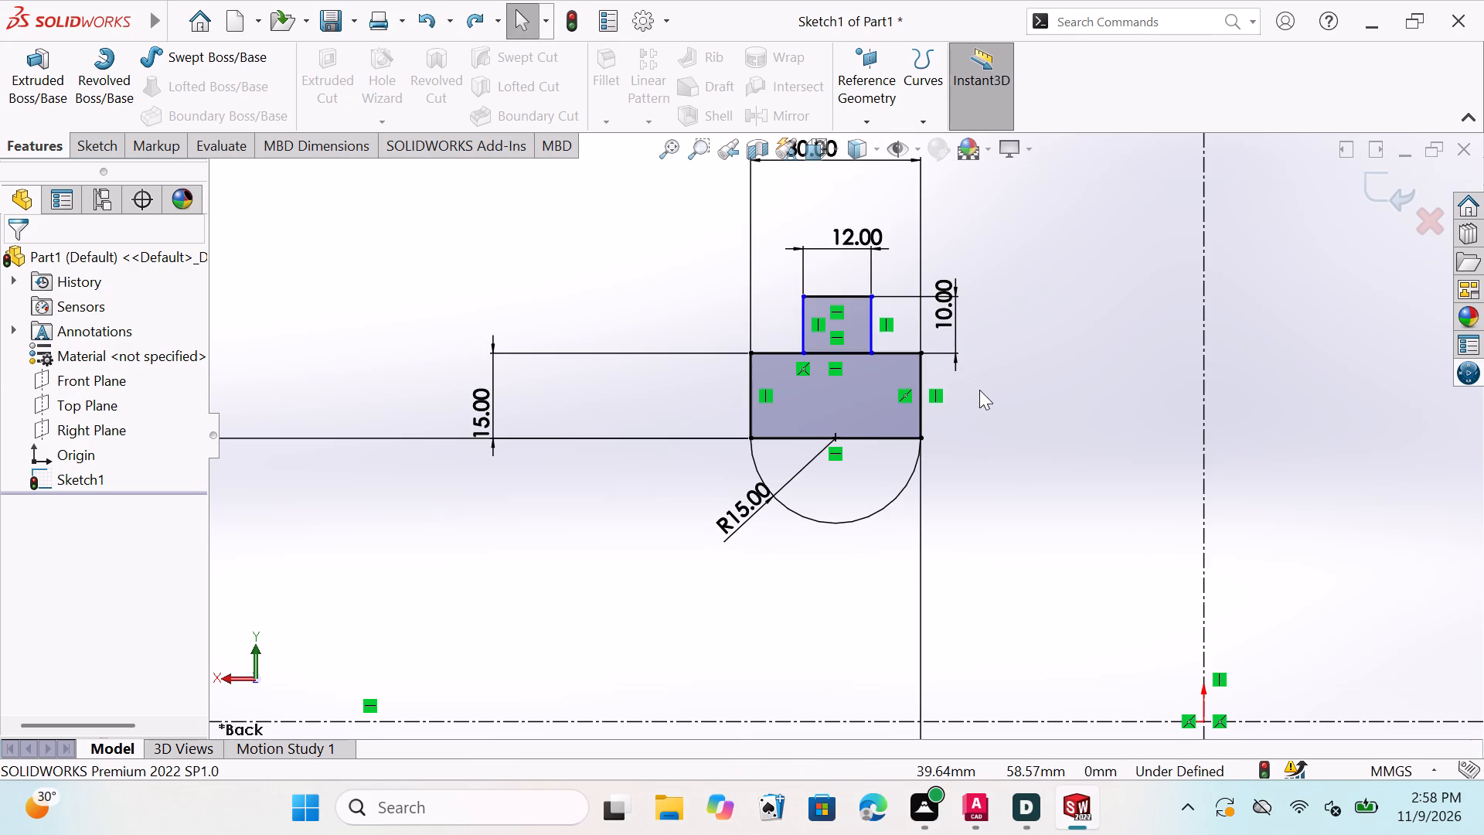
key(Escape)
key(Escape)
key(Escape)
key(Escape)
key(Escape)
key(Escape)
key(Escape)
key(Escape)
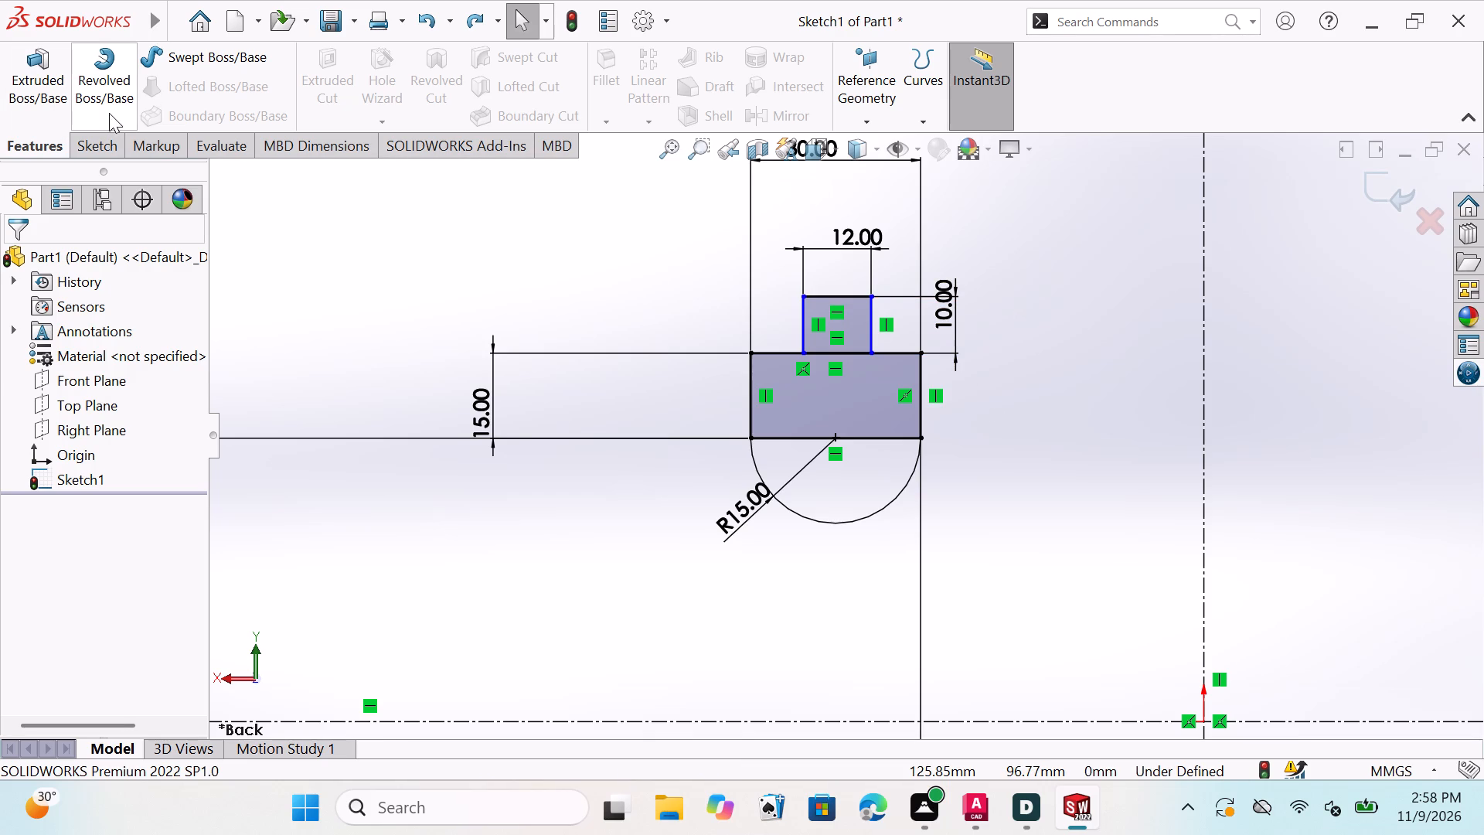
Dimension the distance from the small upper rectangle's edge nearest the vertical centerline to that centerline, accepting the proposed value.
click(85, 138)
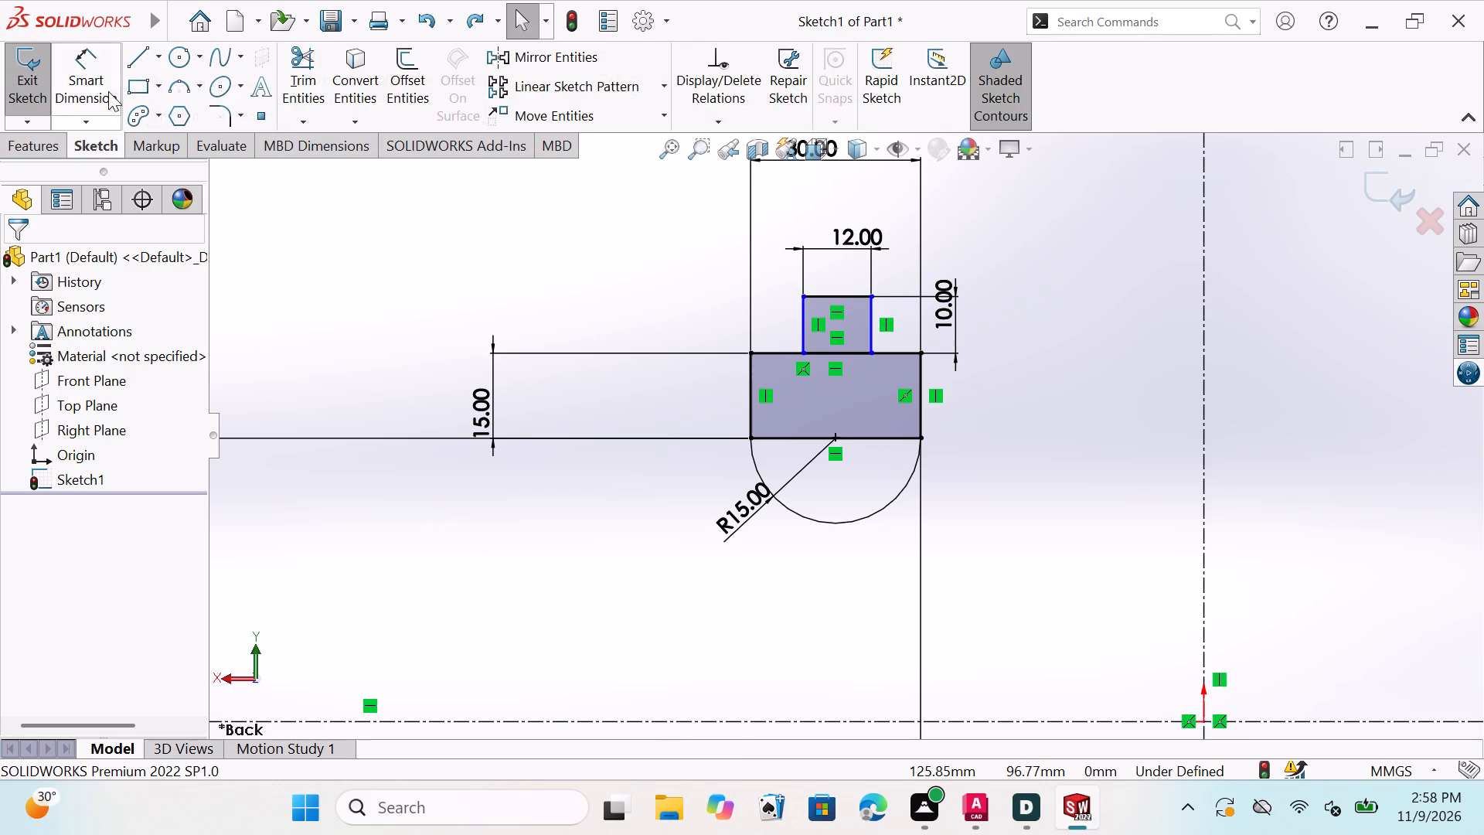
click(86, 83)
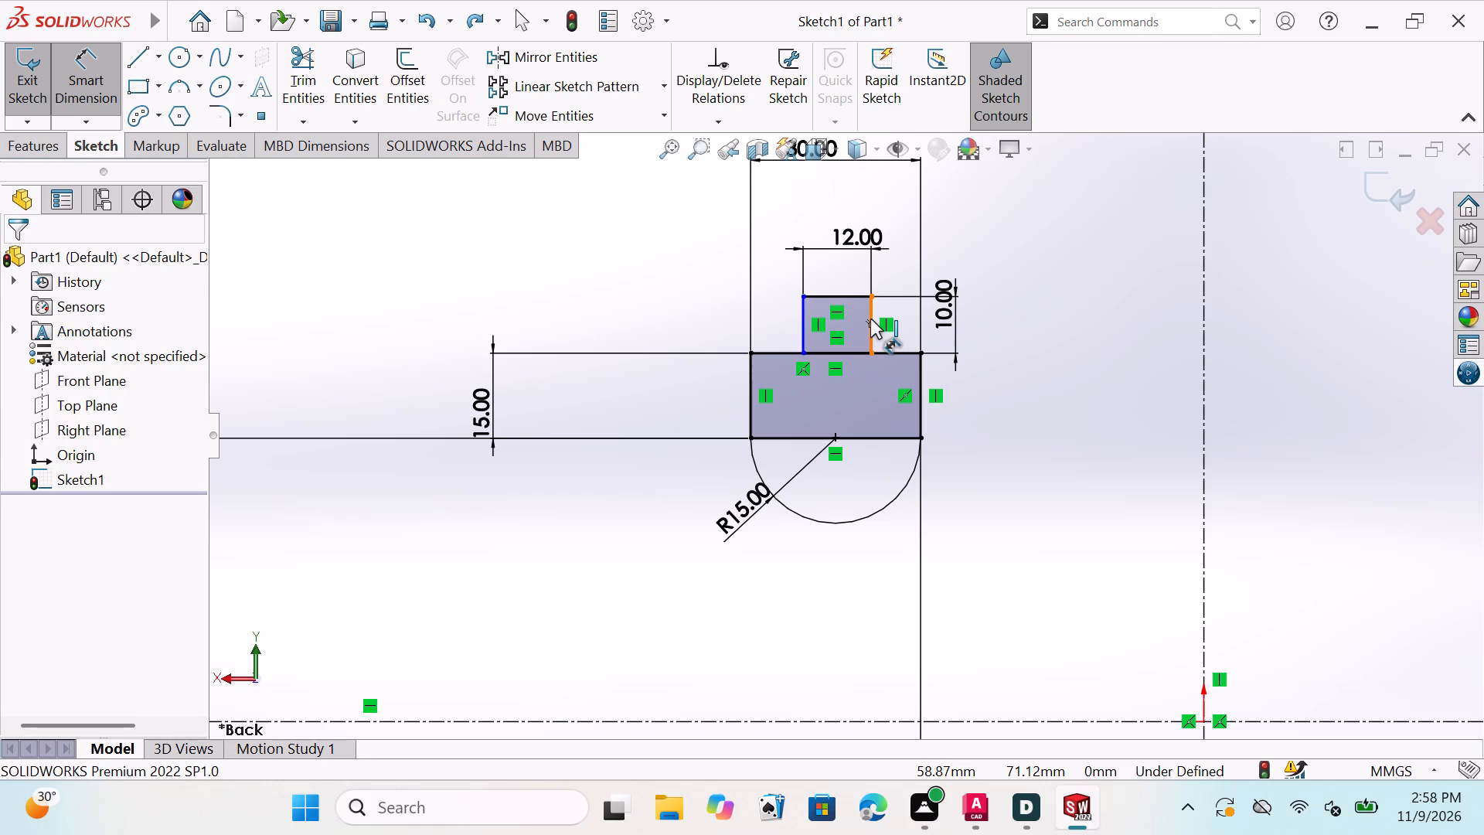
click(870, 319)
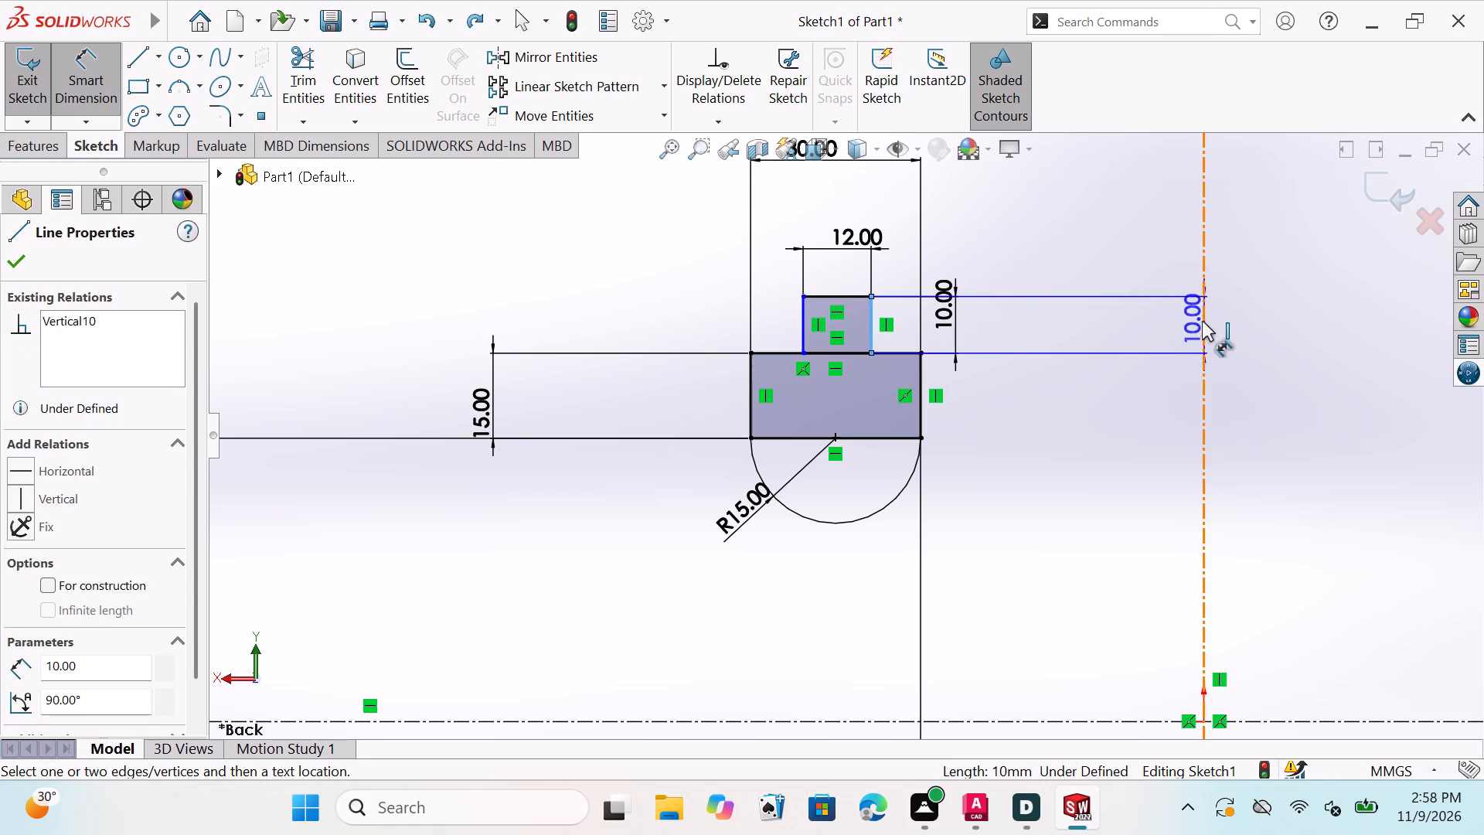
click(1203, 319)
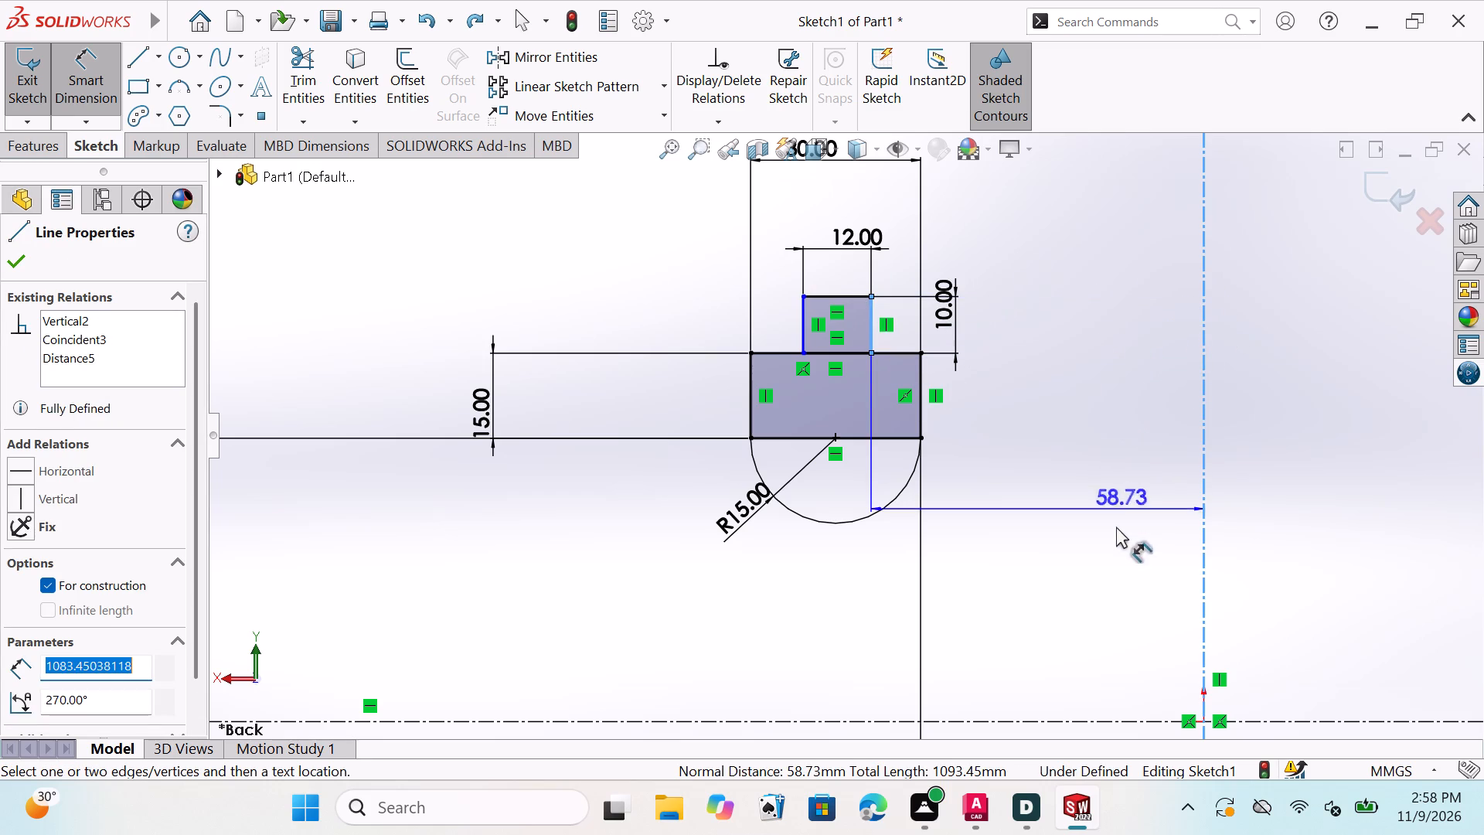
click(1096, 564)
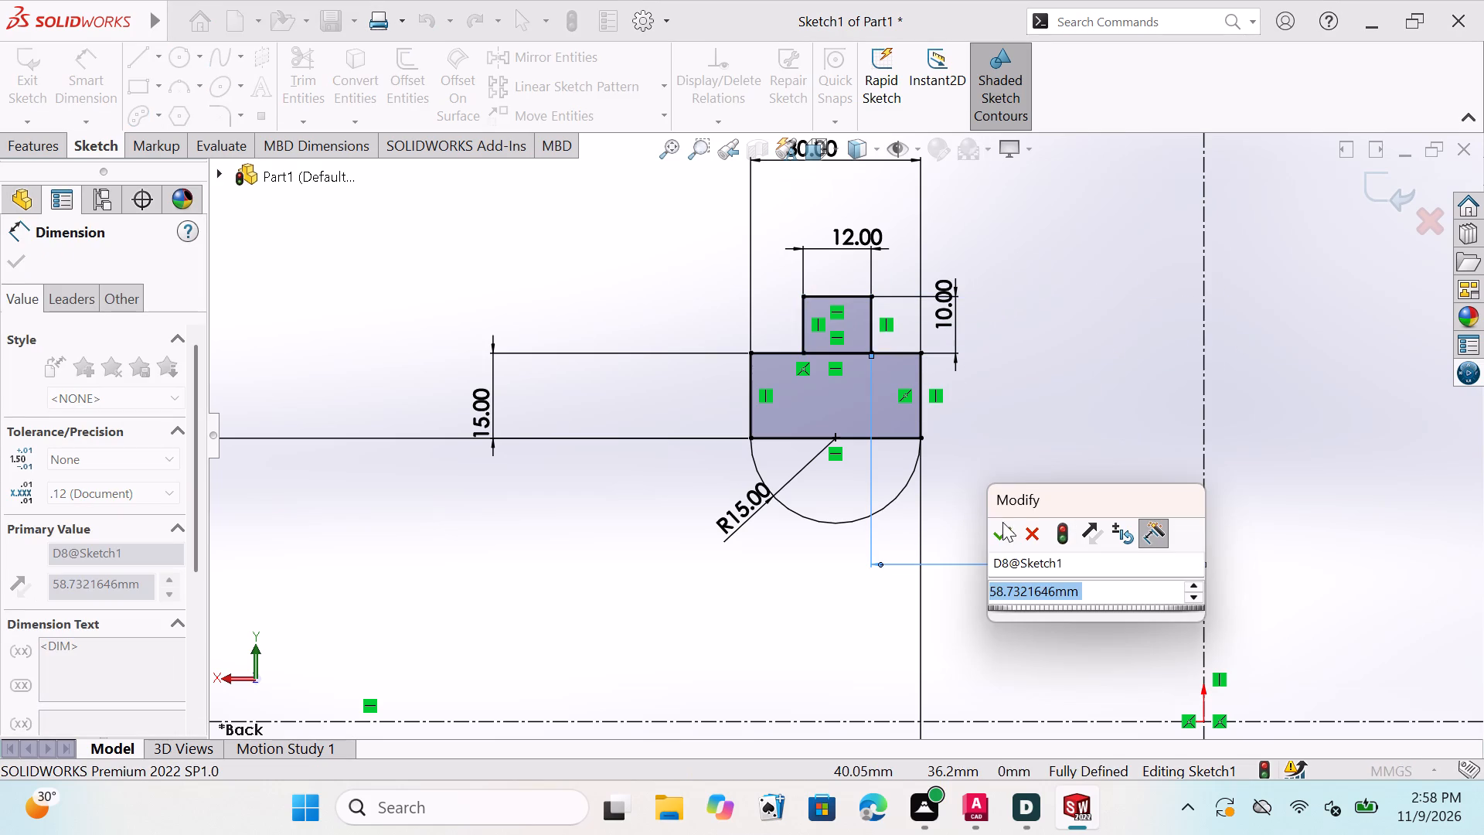
click(1001, 533)
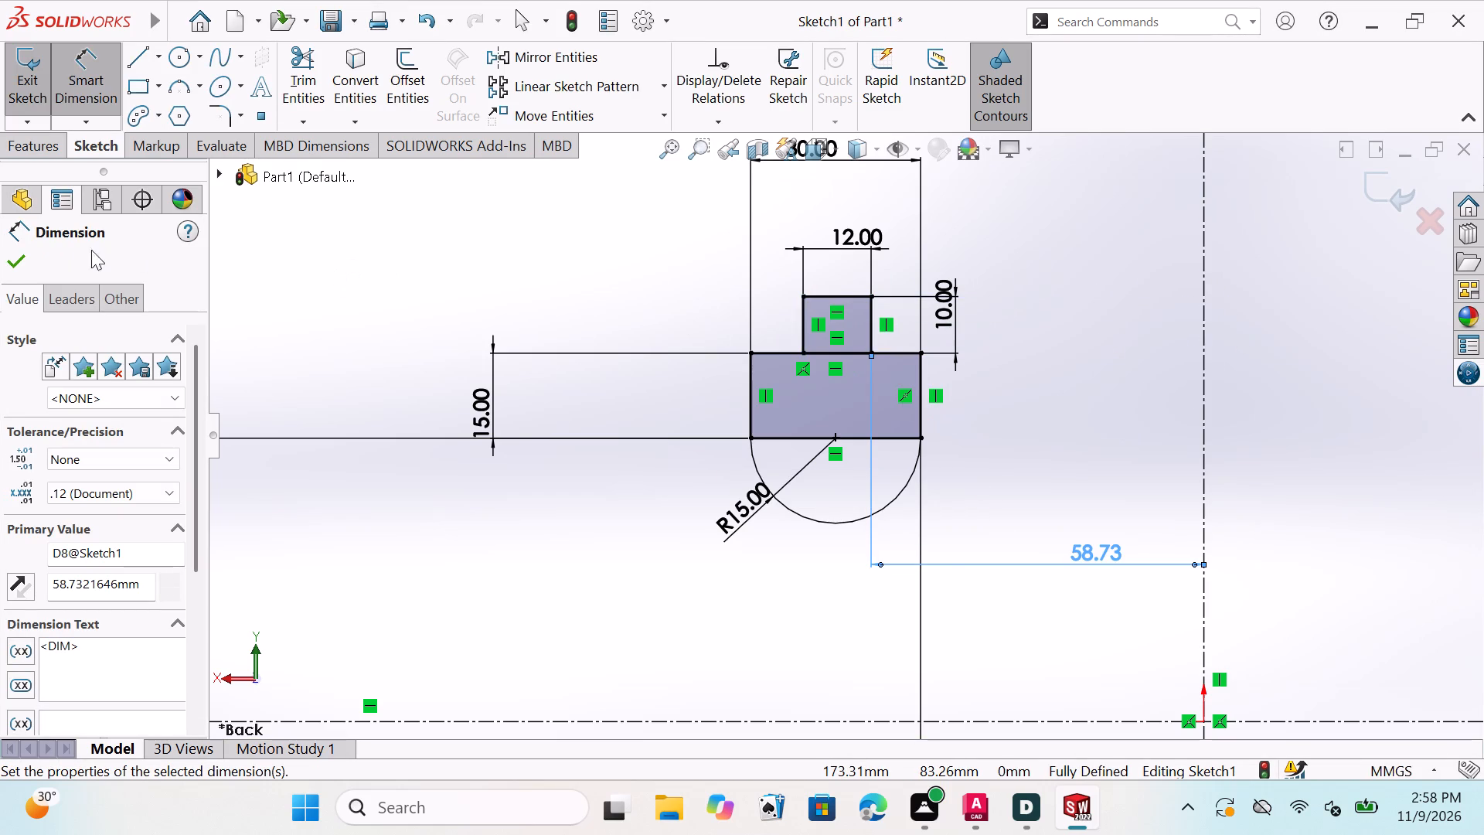
click(12, 251)
key(Escape)
key(Escape)
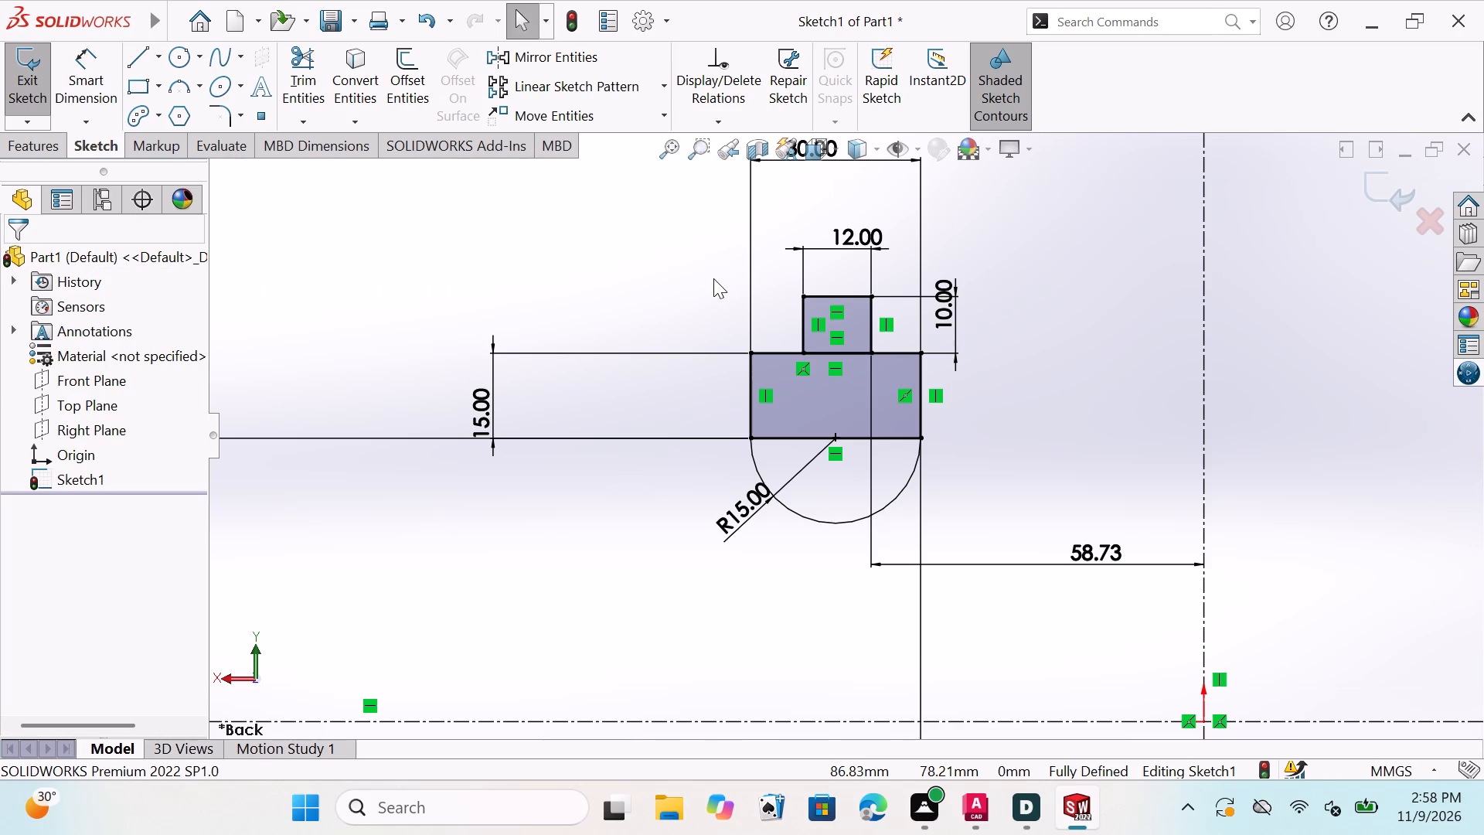
key(Escape)
Start a Revolved Boss/Base and select both rectangles and the half-round region below them as its contours.
scroll(819, 267, up, 1)
scroll(823, 273, down, 2)
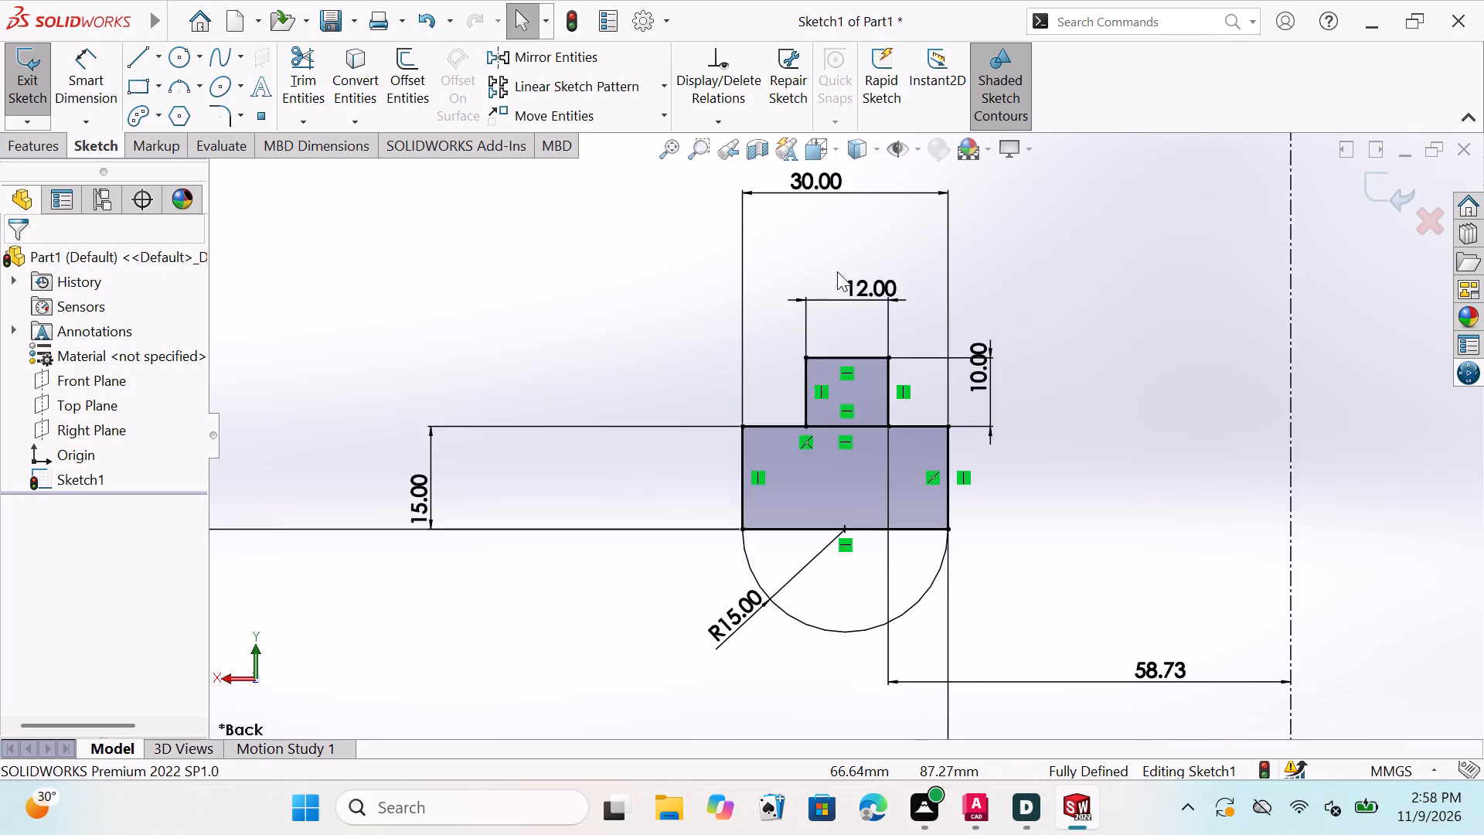
scroll(837, 271, down, 1)
scroll(864, 264, up, 2)
scroll(899, 360, up, 2)
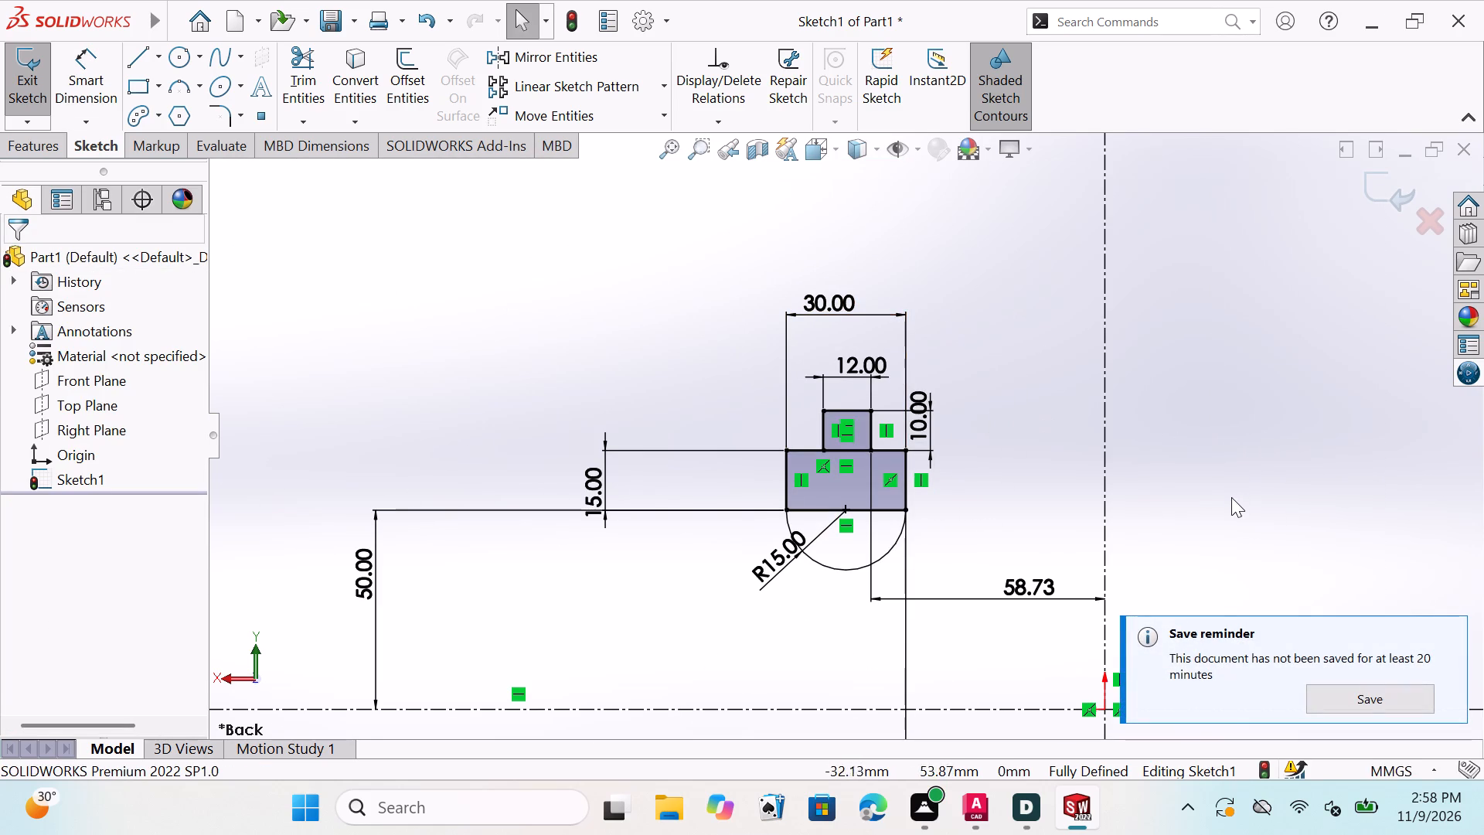
scroll(1227, 503, down, 1)
scroll(788, 526, up, 2)
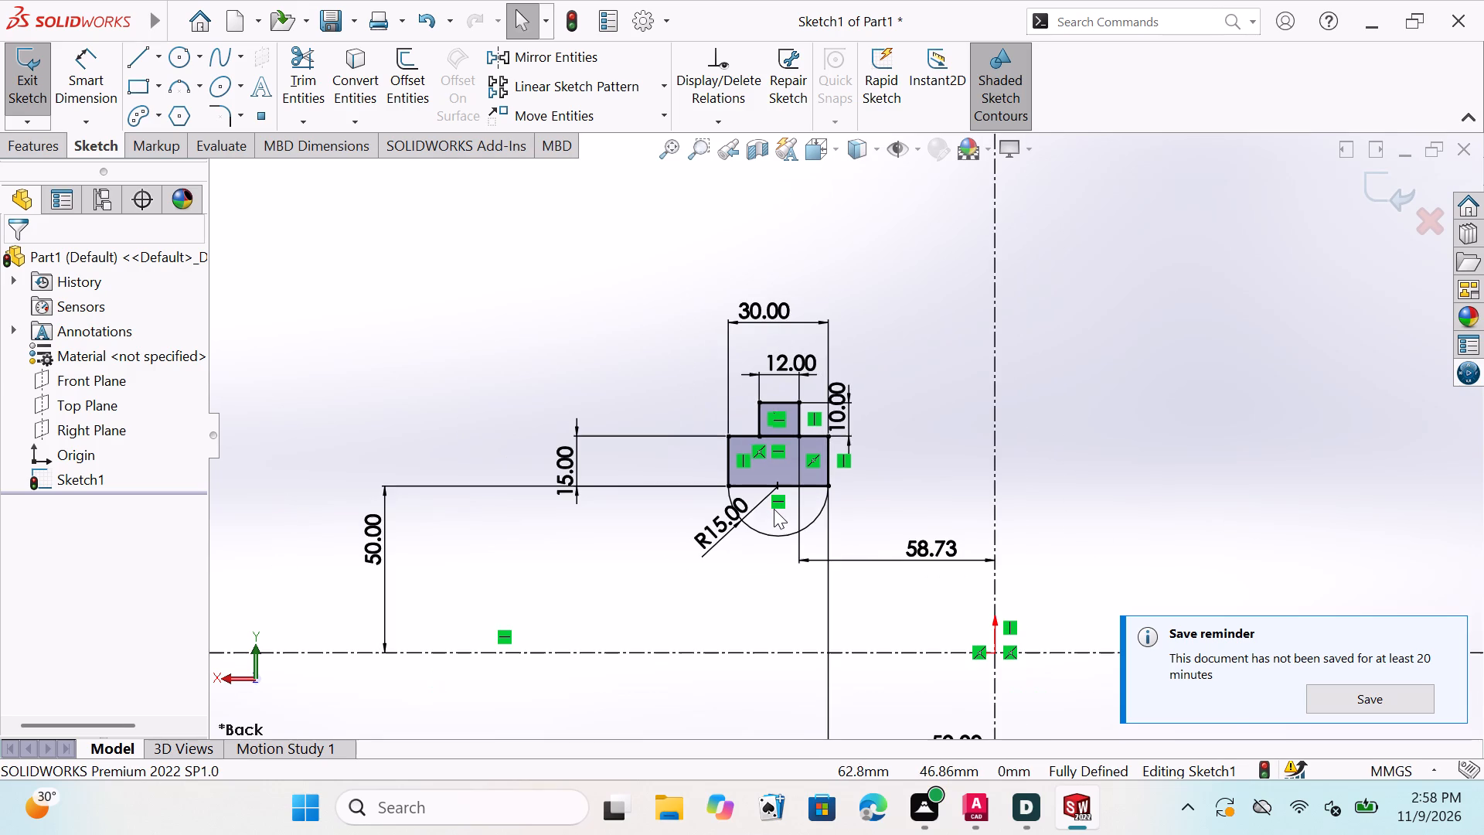
scroll(776, 507, down, 2)
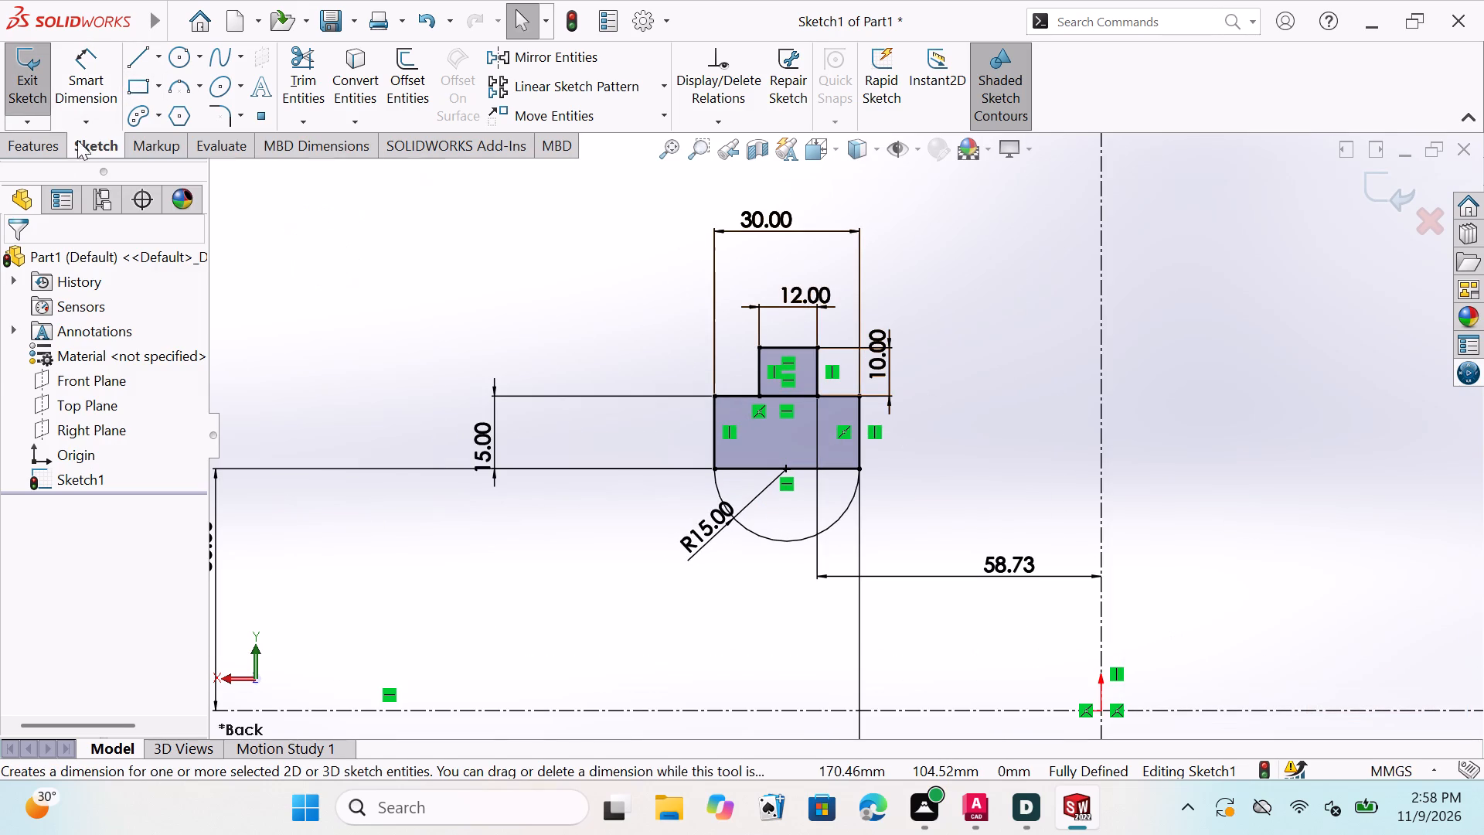
click(40, 148)
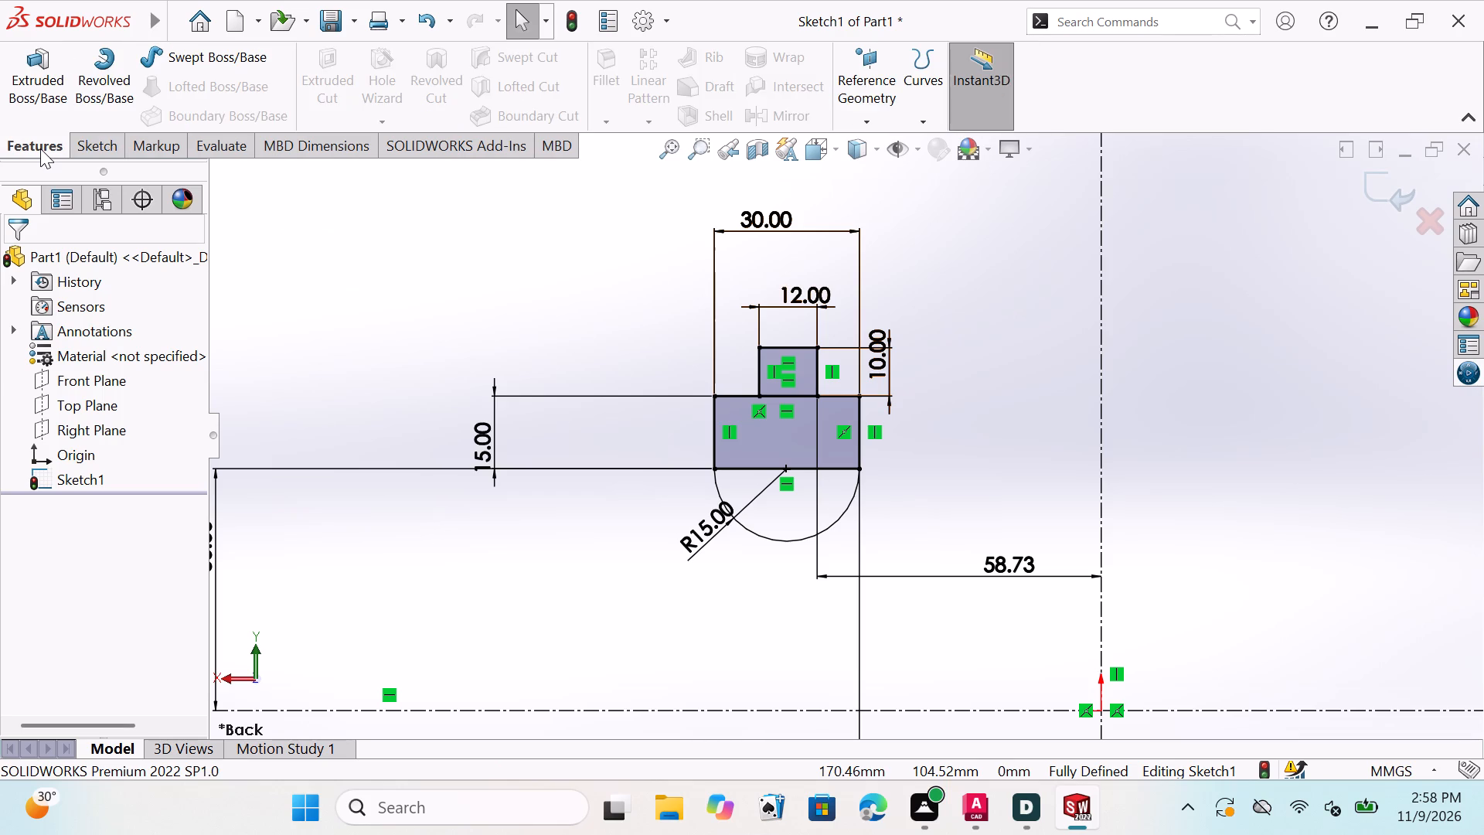
click(100, 84)
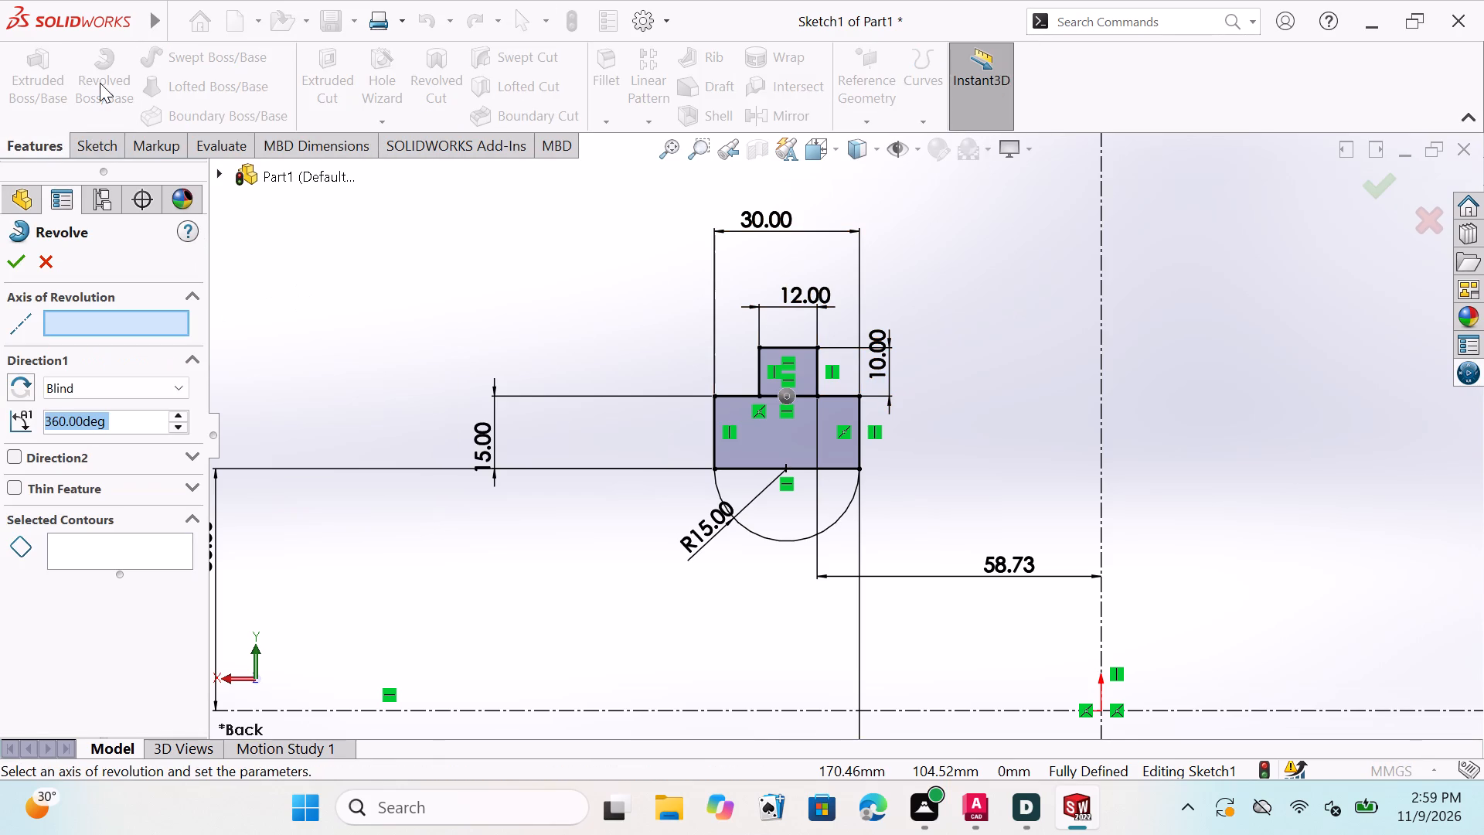
click(733, 400)
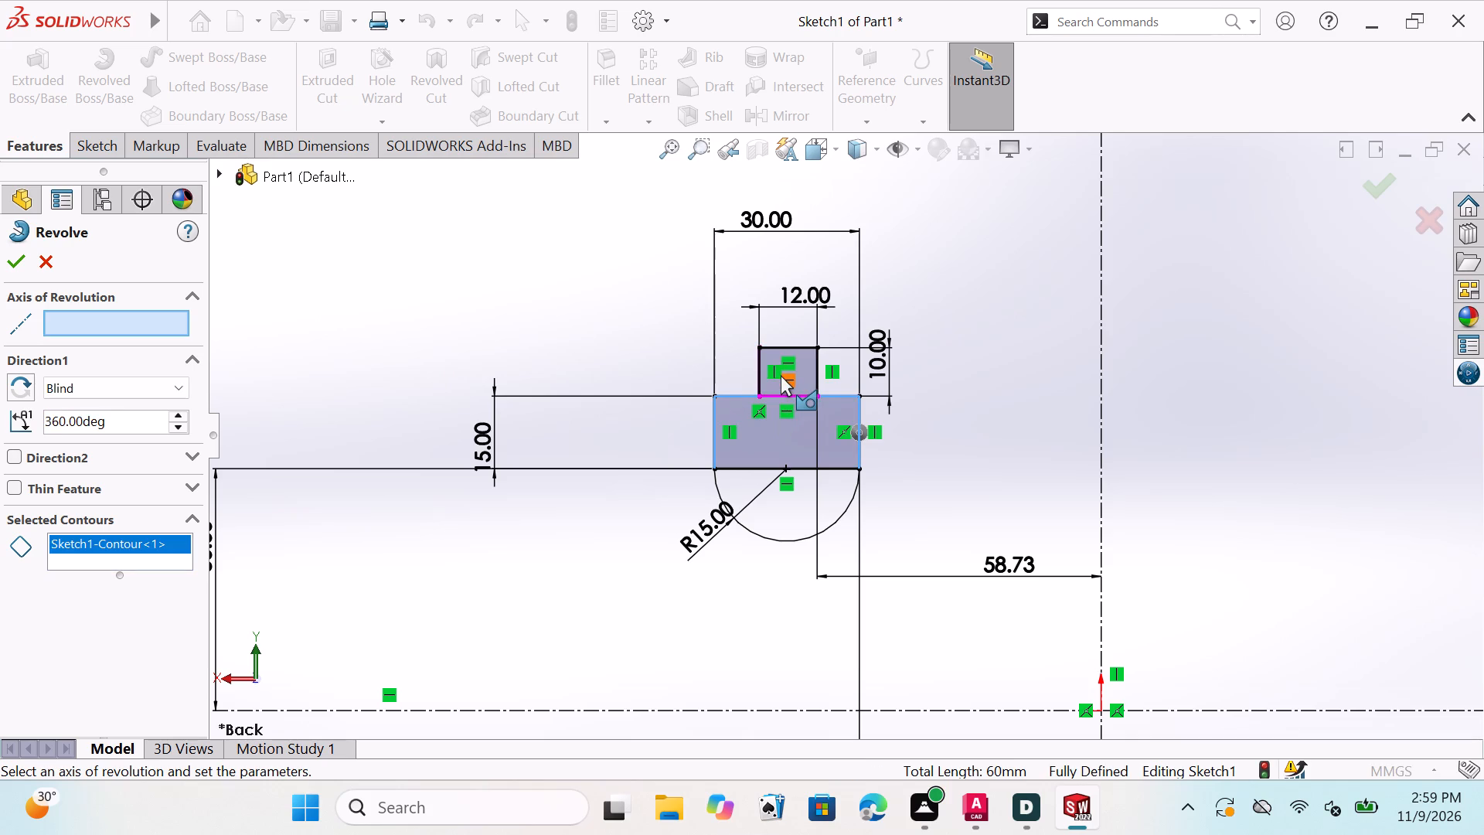
click(772, 383)
click(766, 431)
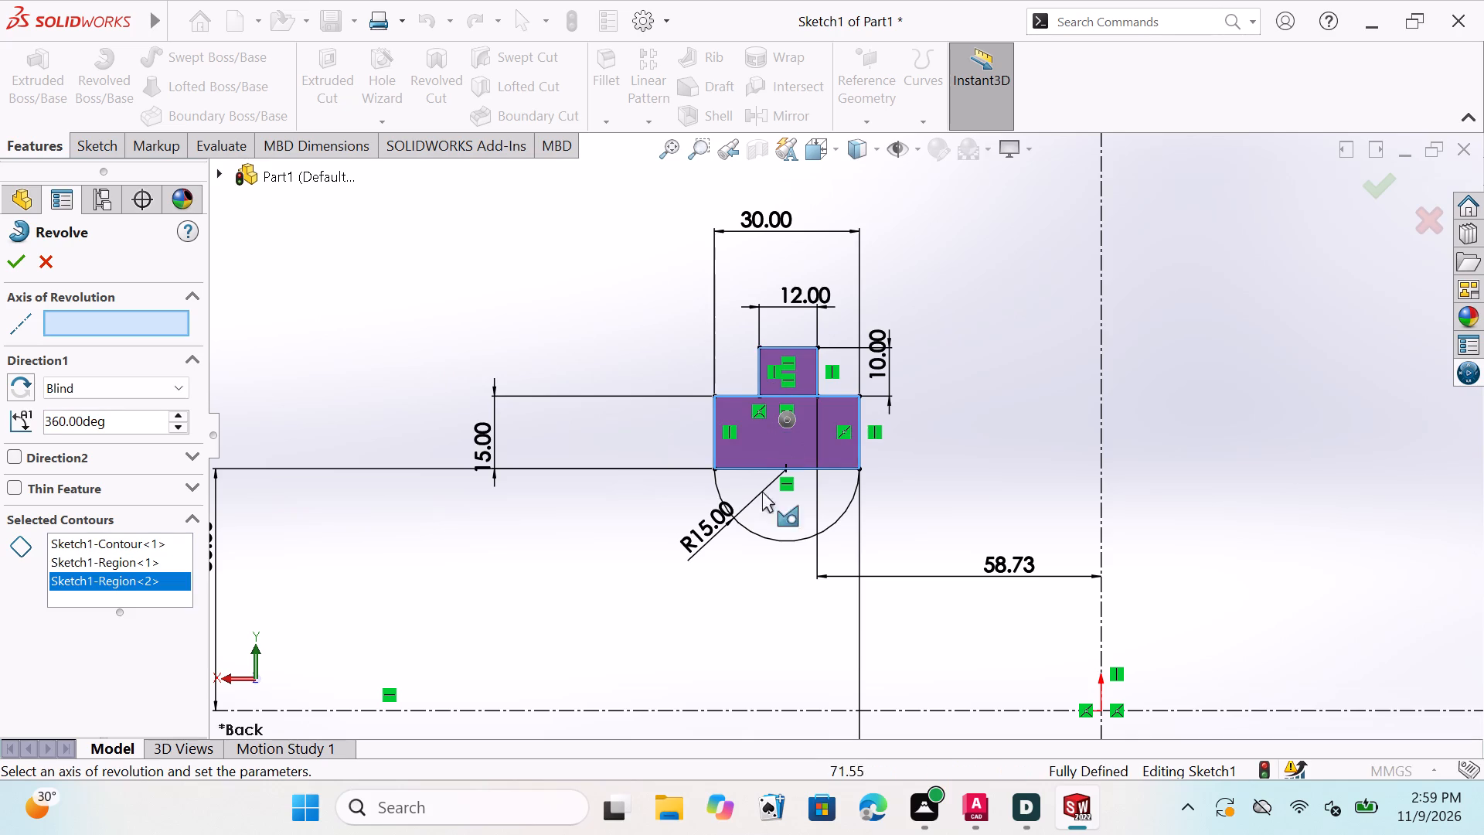
click(763, 519)
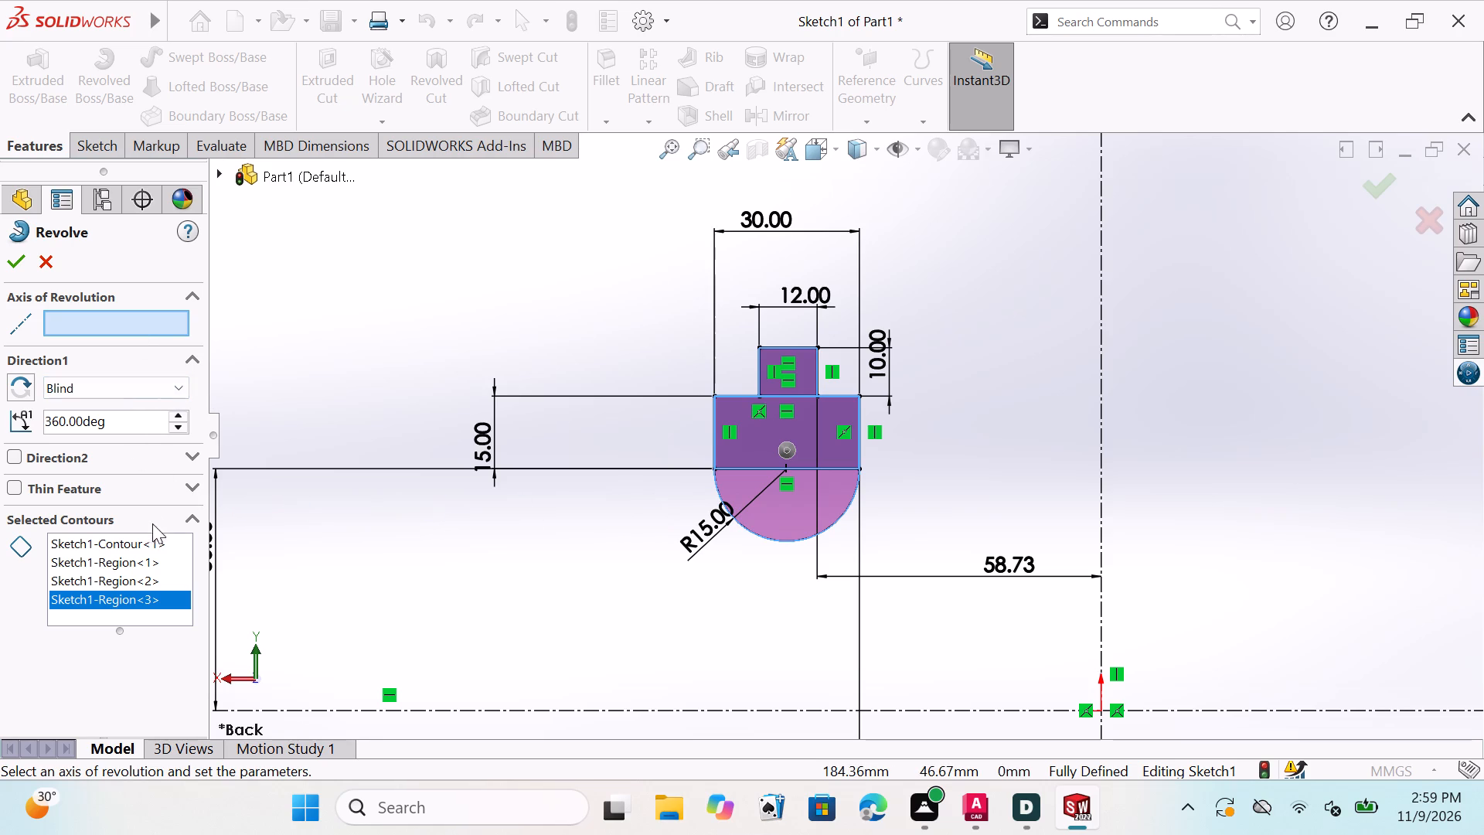
Set the horizontal centerline as the axis of revolution and revolve the selected contours 360 degrees.
click(158, 325)
drag(155, 326, 146, 332)
click(146, 332)
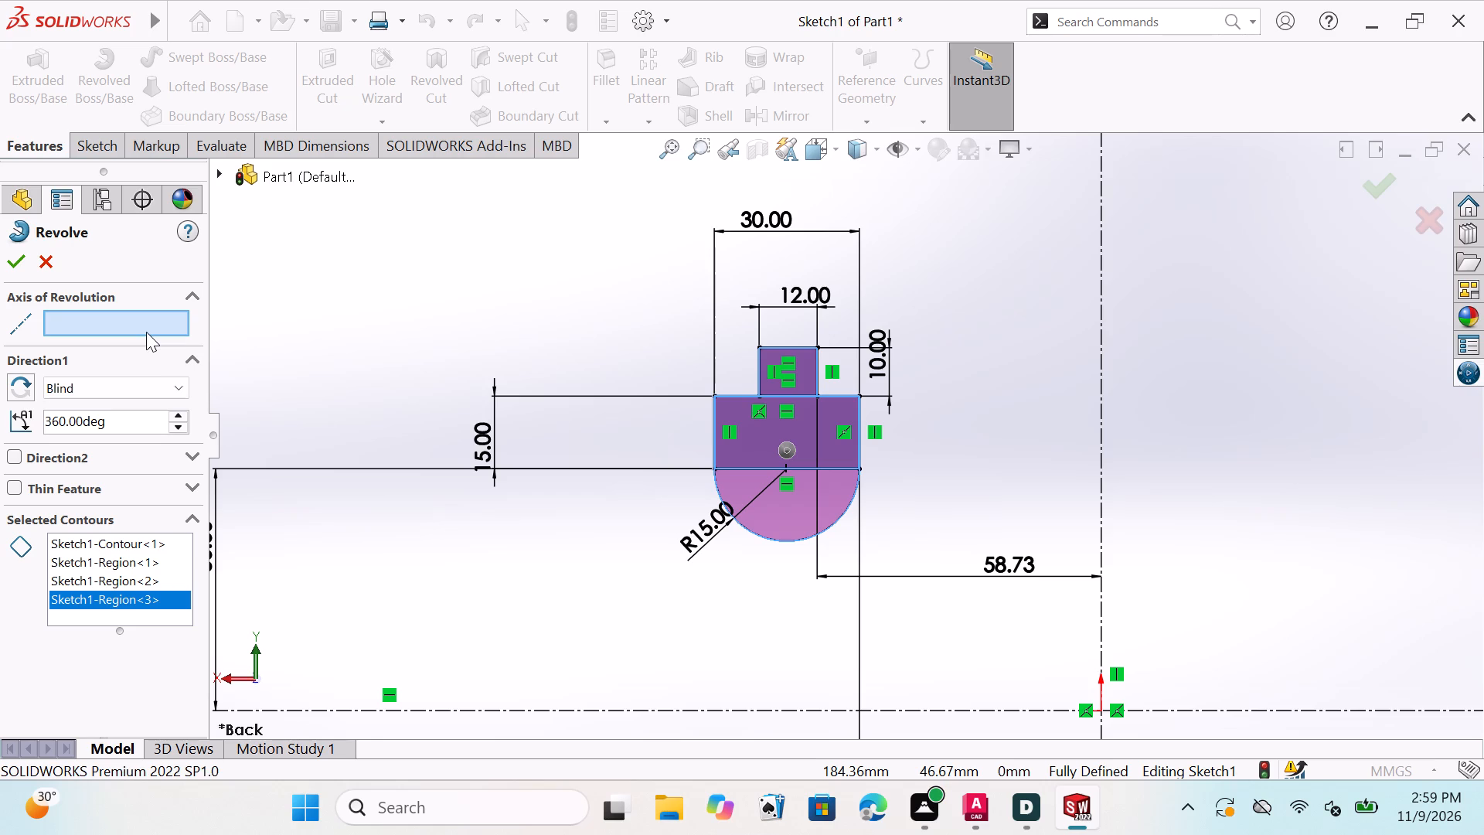
click(92, 685)
click(17, 257)
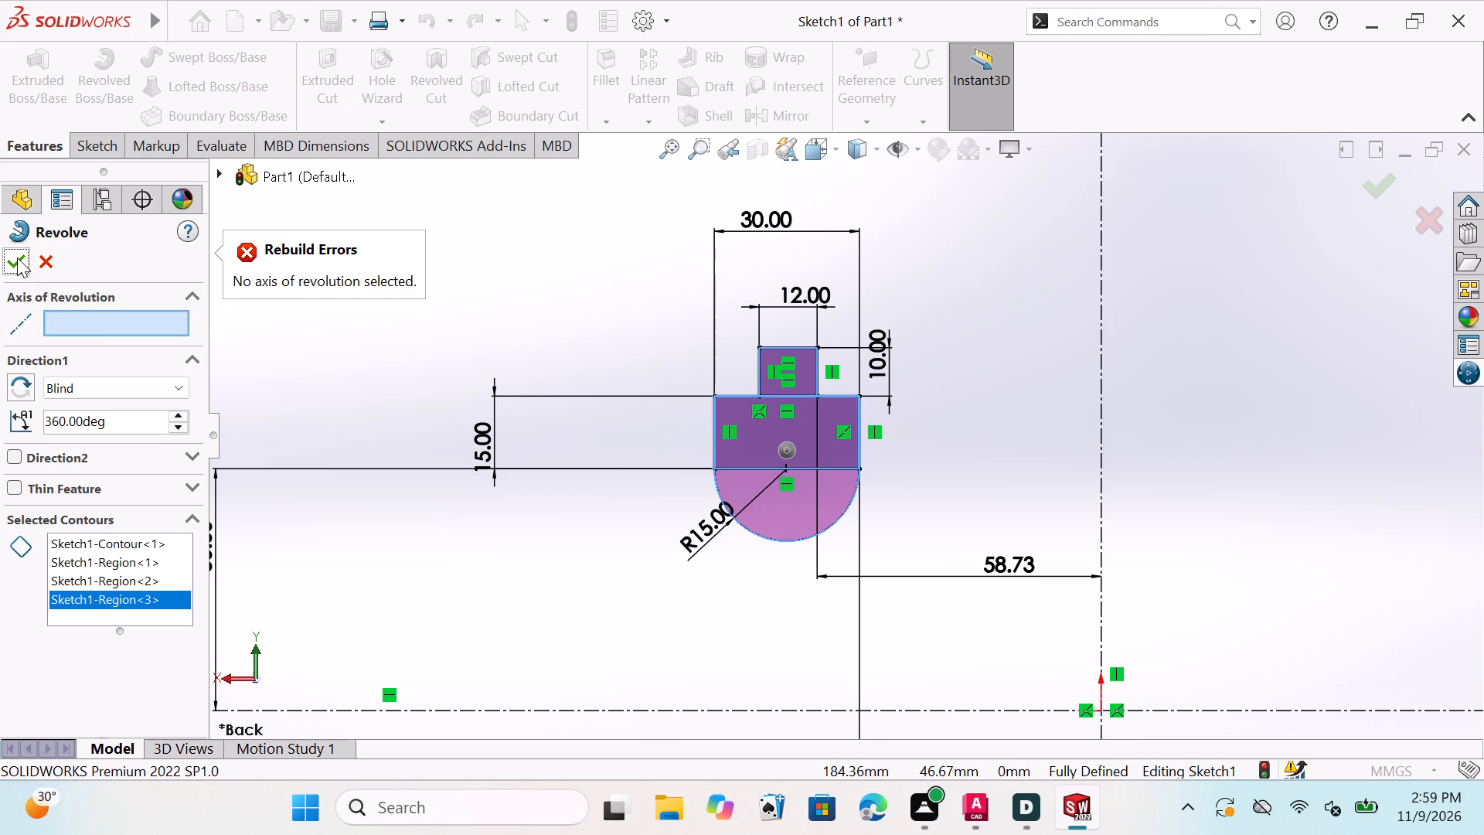
scroll(151, 356, down, 2)
scroll(131, 521, up, 3)
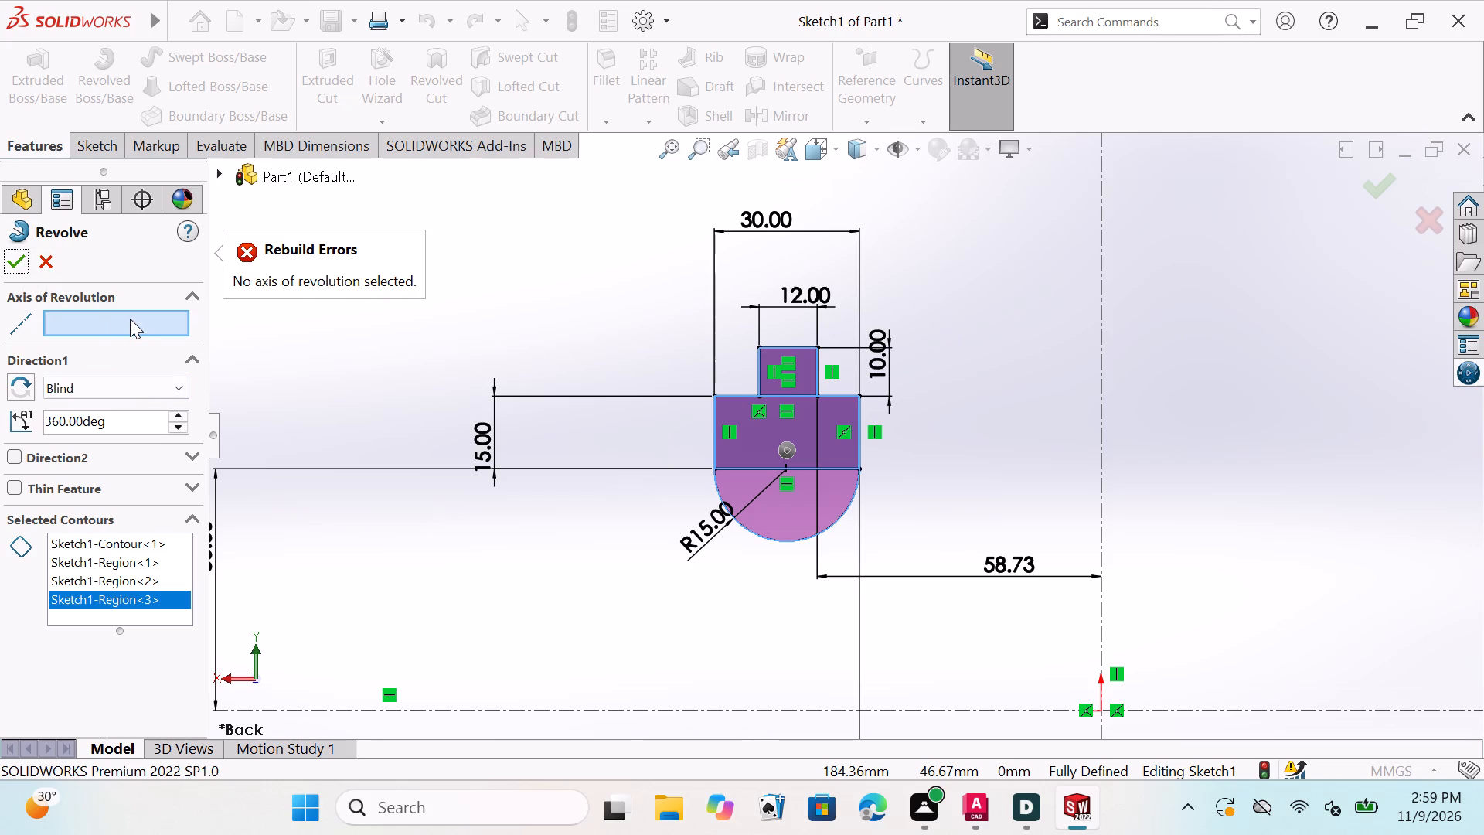
click(130, 319)
triple_click(130, 319)
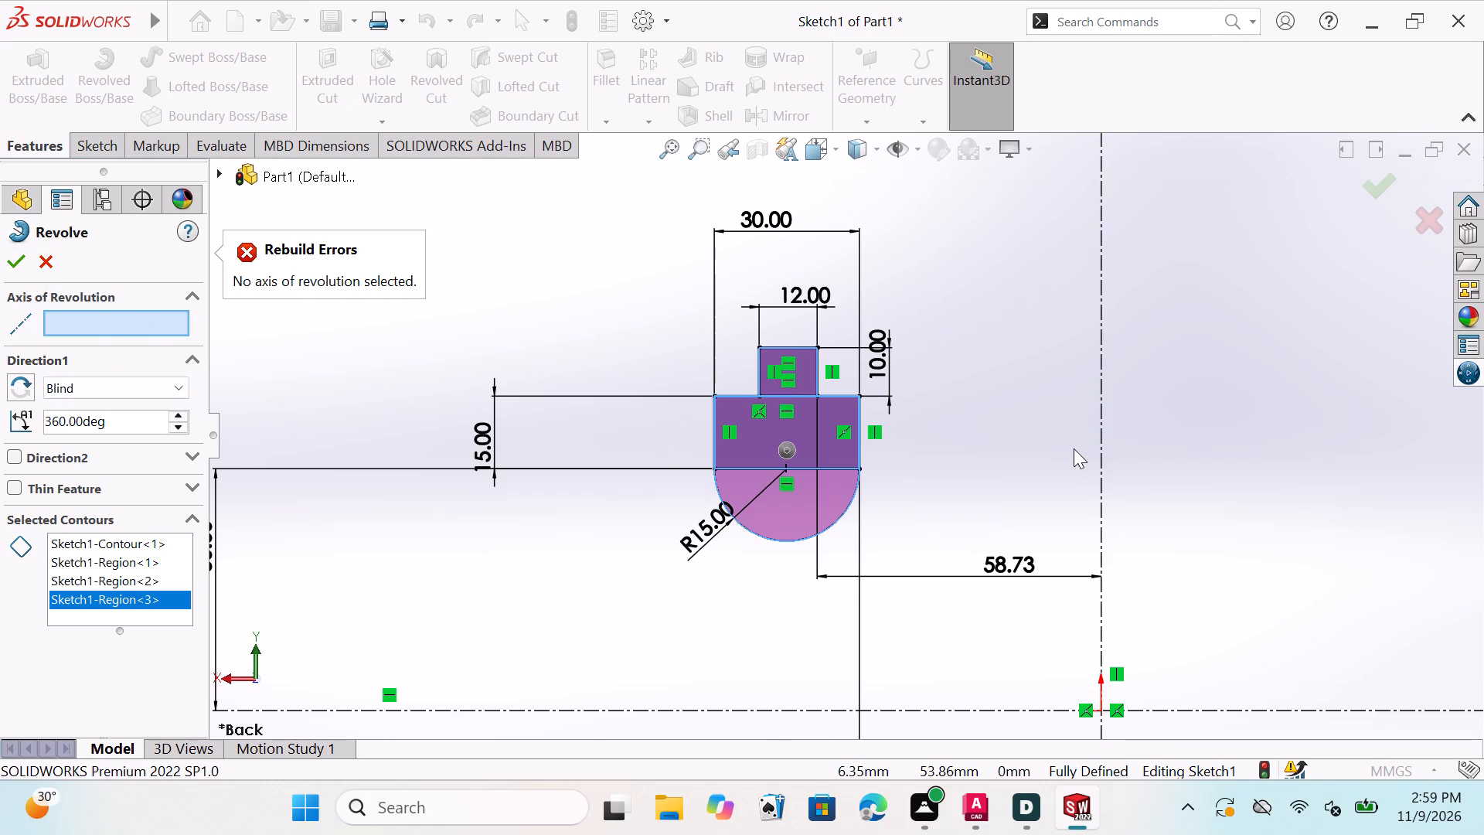
click(945, 708)
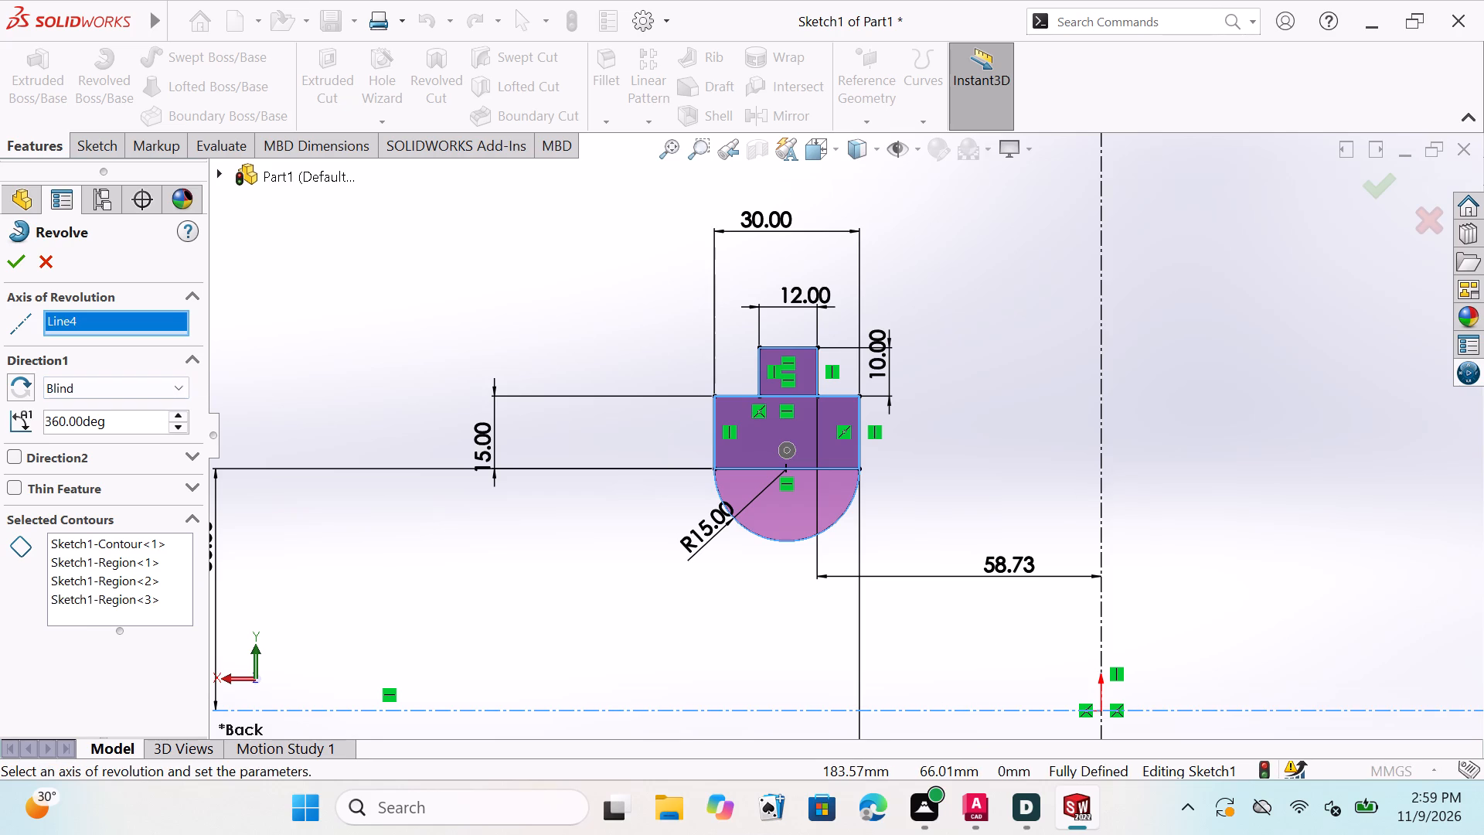
middle_drag(910, 478, 846, 520)
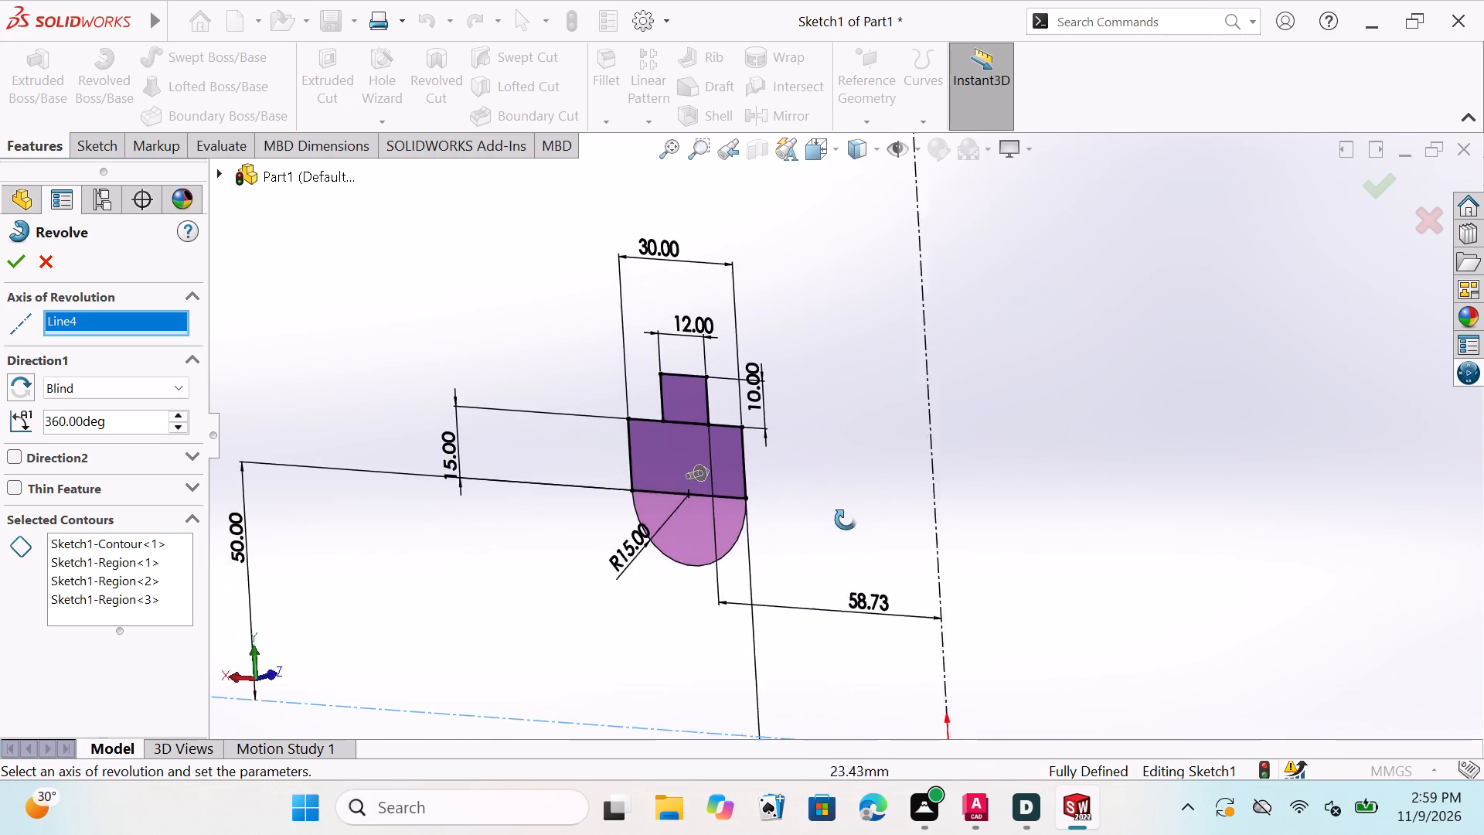
middle_drag(846, 520, 974, 490)
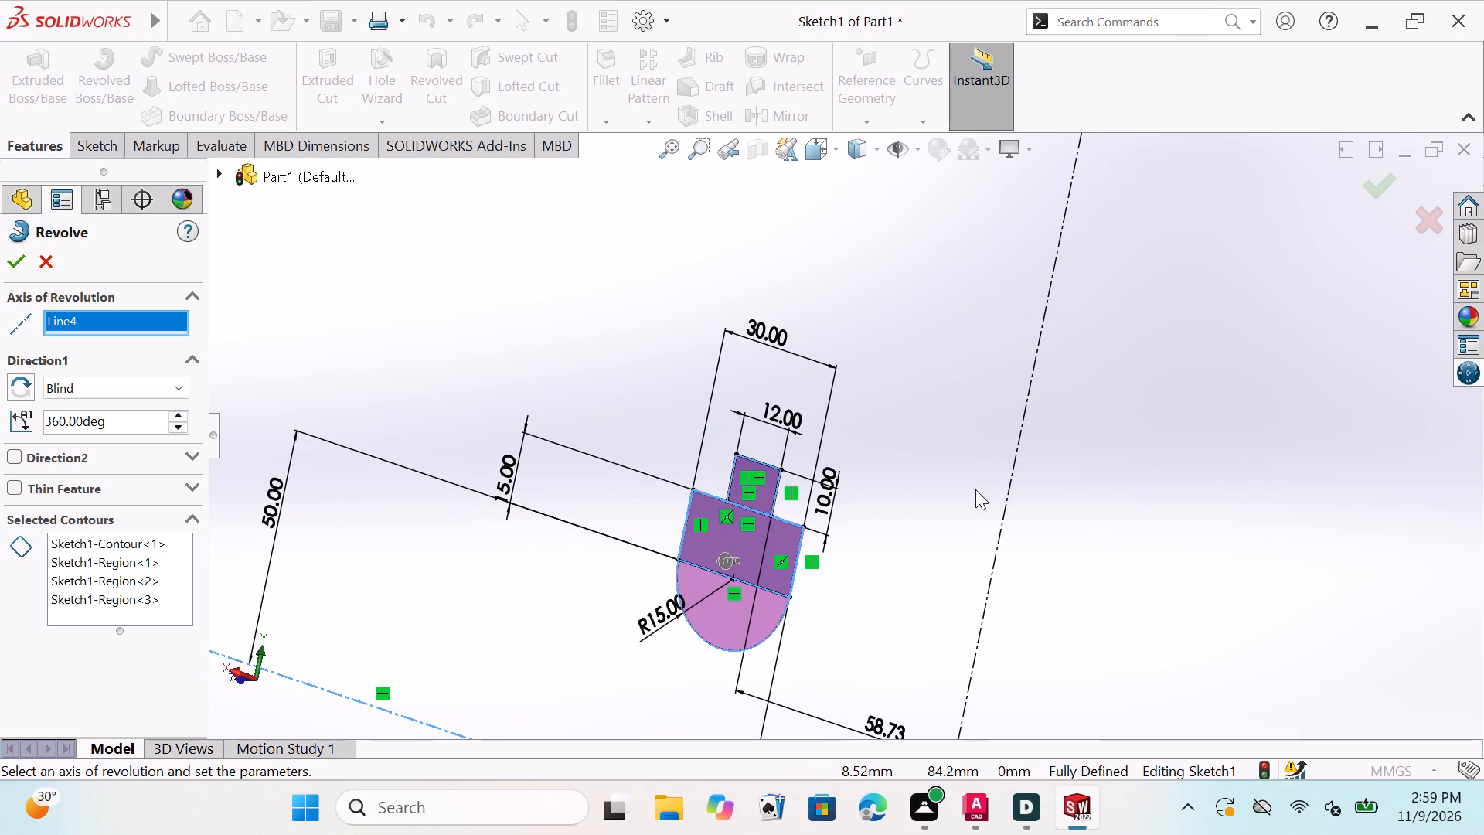
middle_drag(1009, 545, 992, 475)
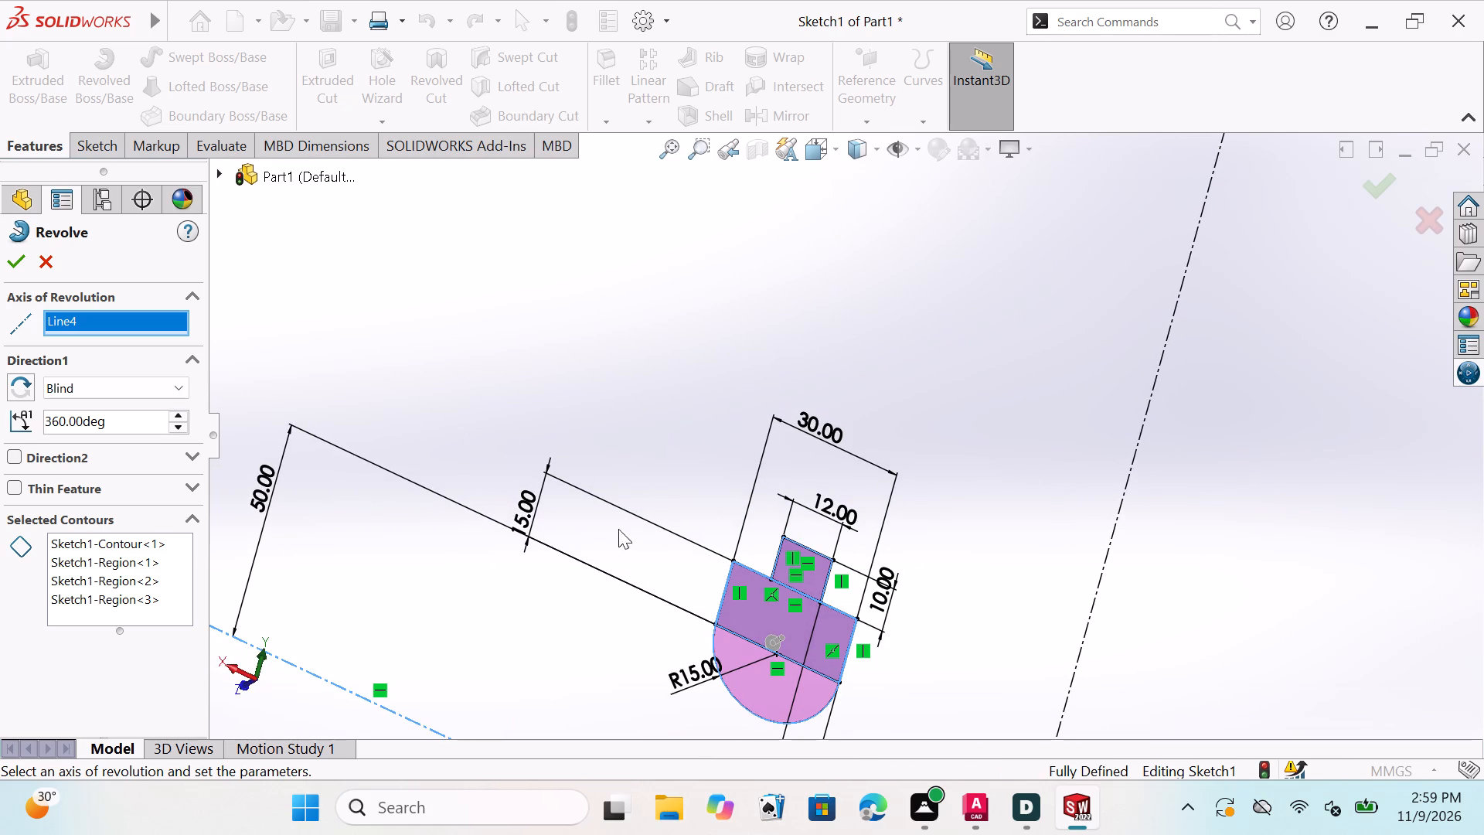
click(9, 263)
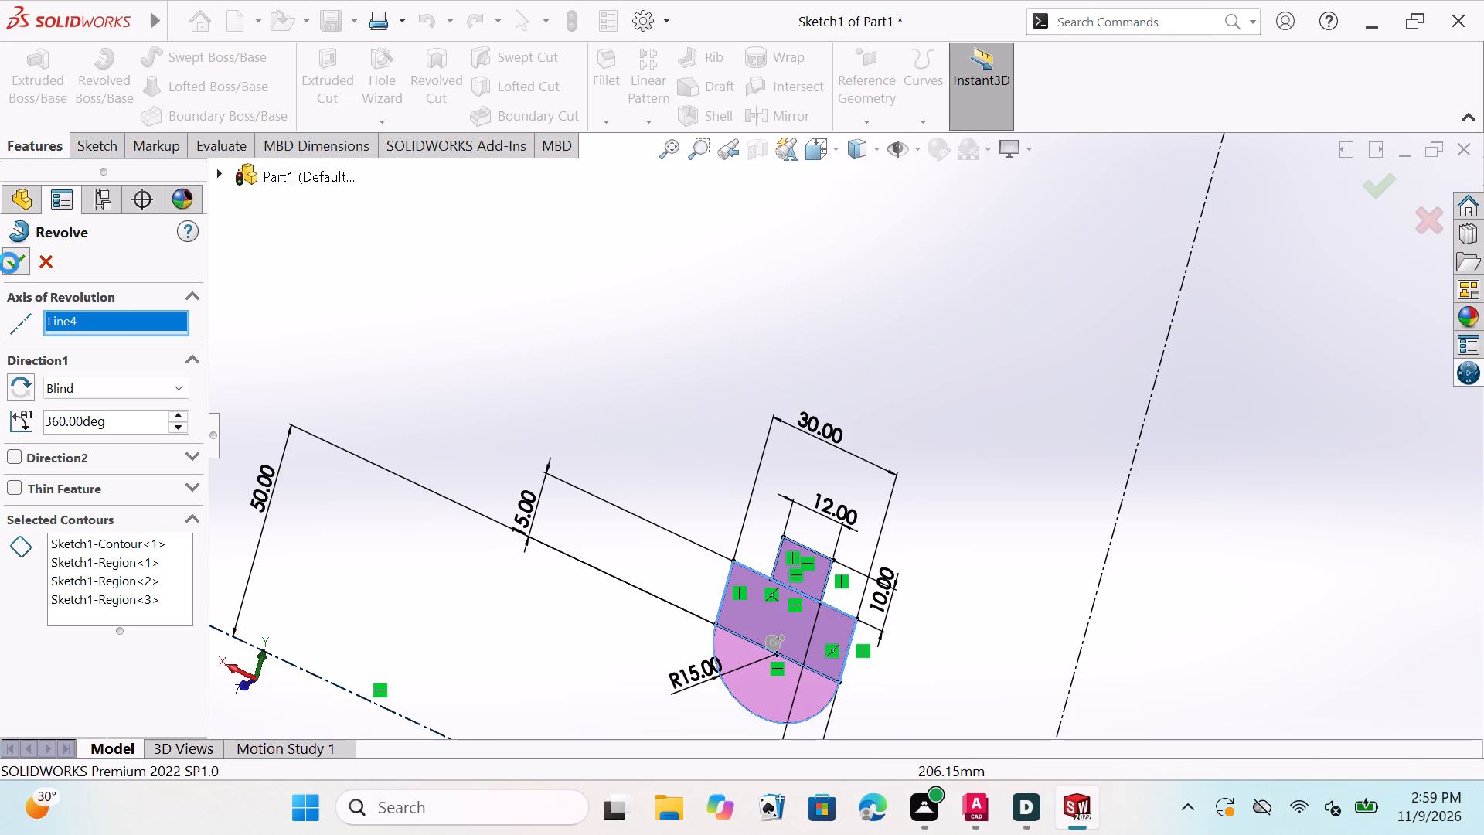
Examine the revolved ring's stepped outer rim and rounded inner bore from several angles.
scroll(971, 612, down, 1)
scroll(959, 636, up, 3)
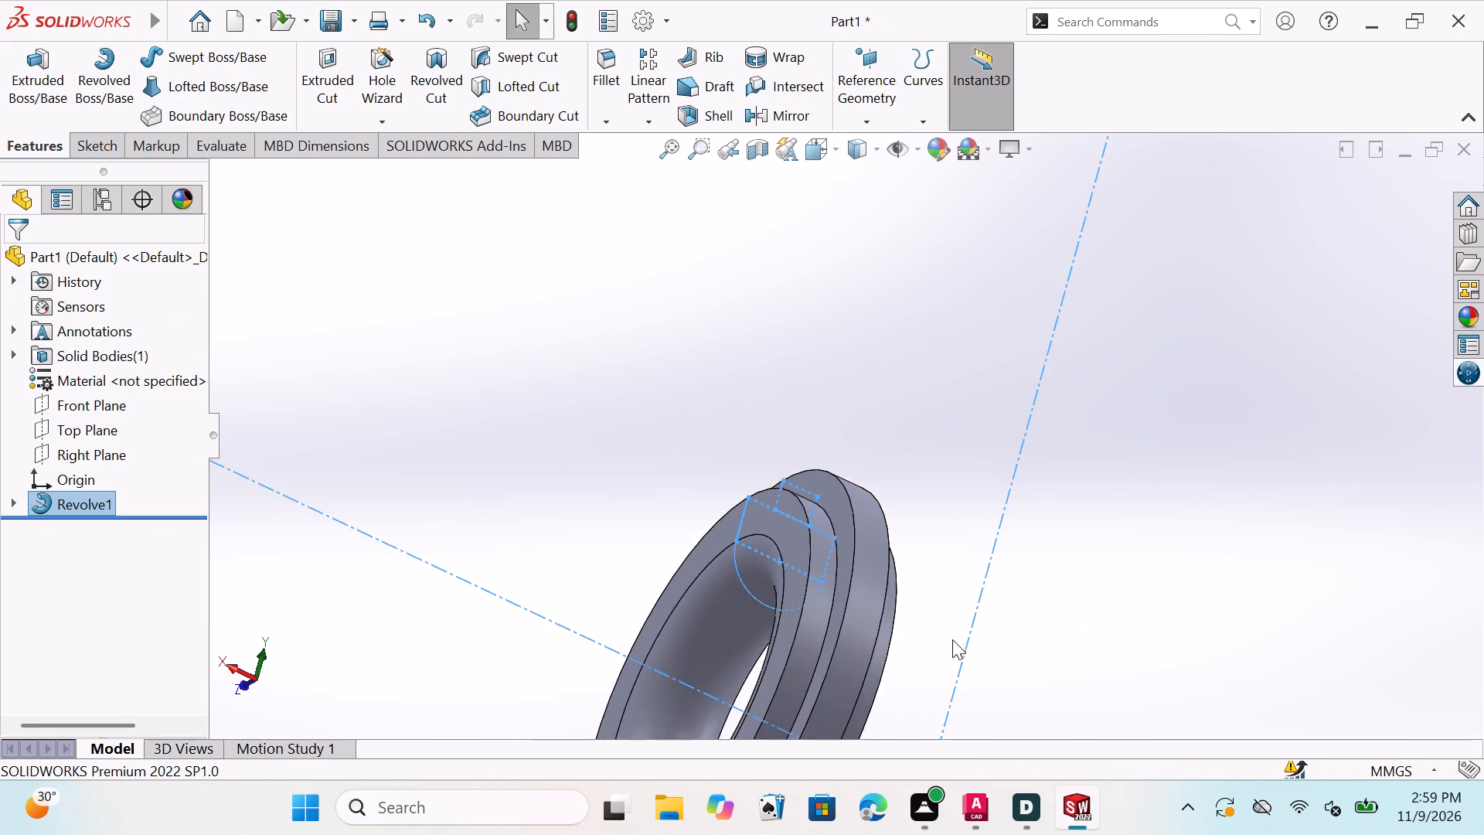
scroll(948, 678, up, 4)
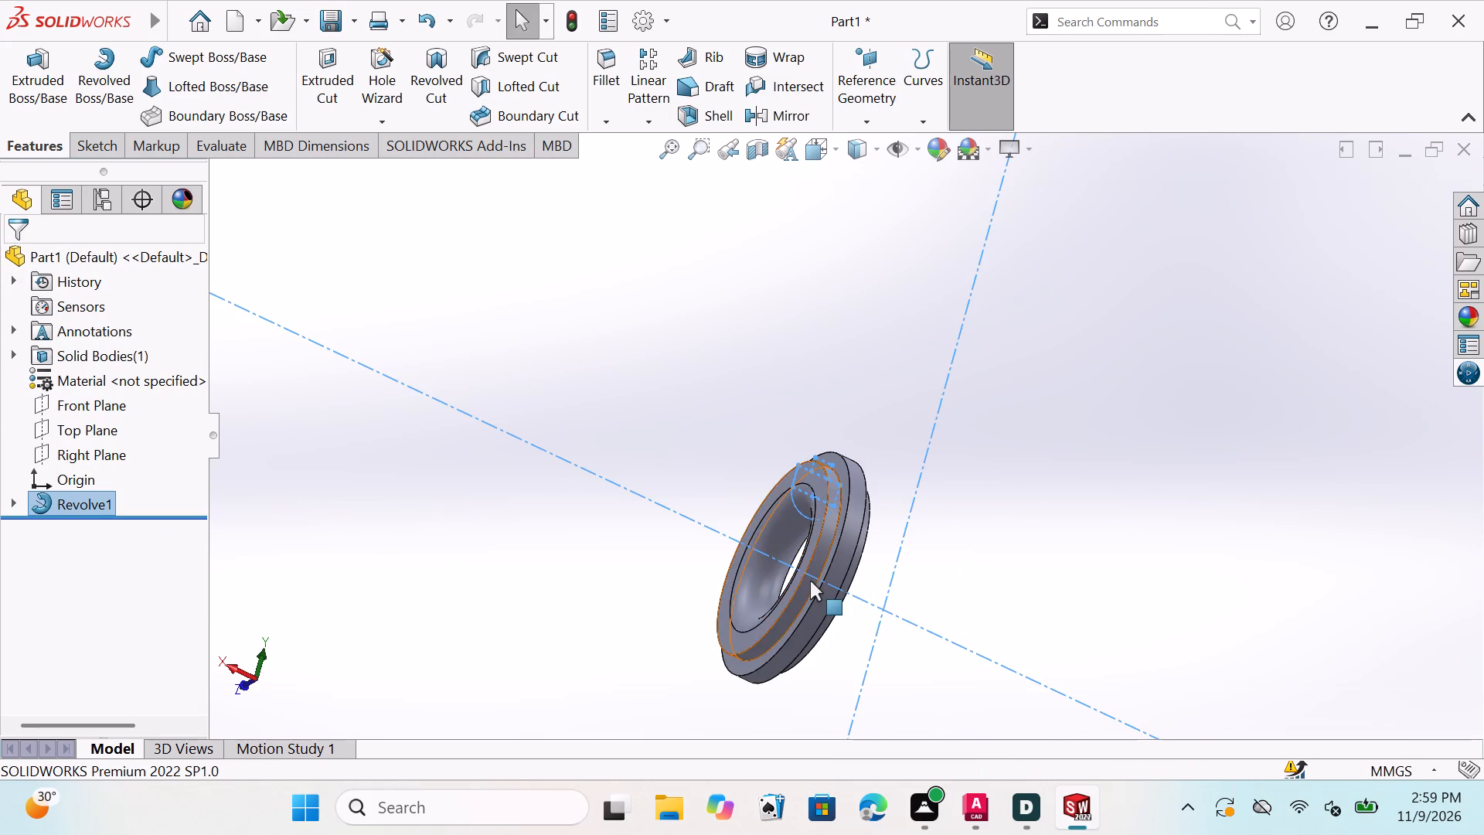
scroll(810, 581, up, 2)
scroll(845, 592, down, 2)
scroll(846, 526, down, 2)
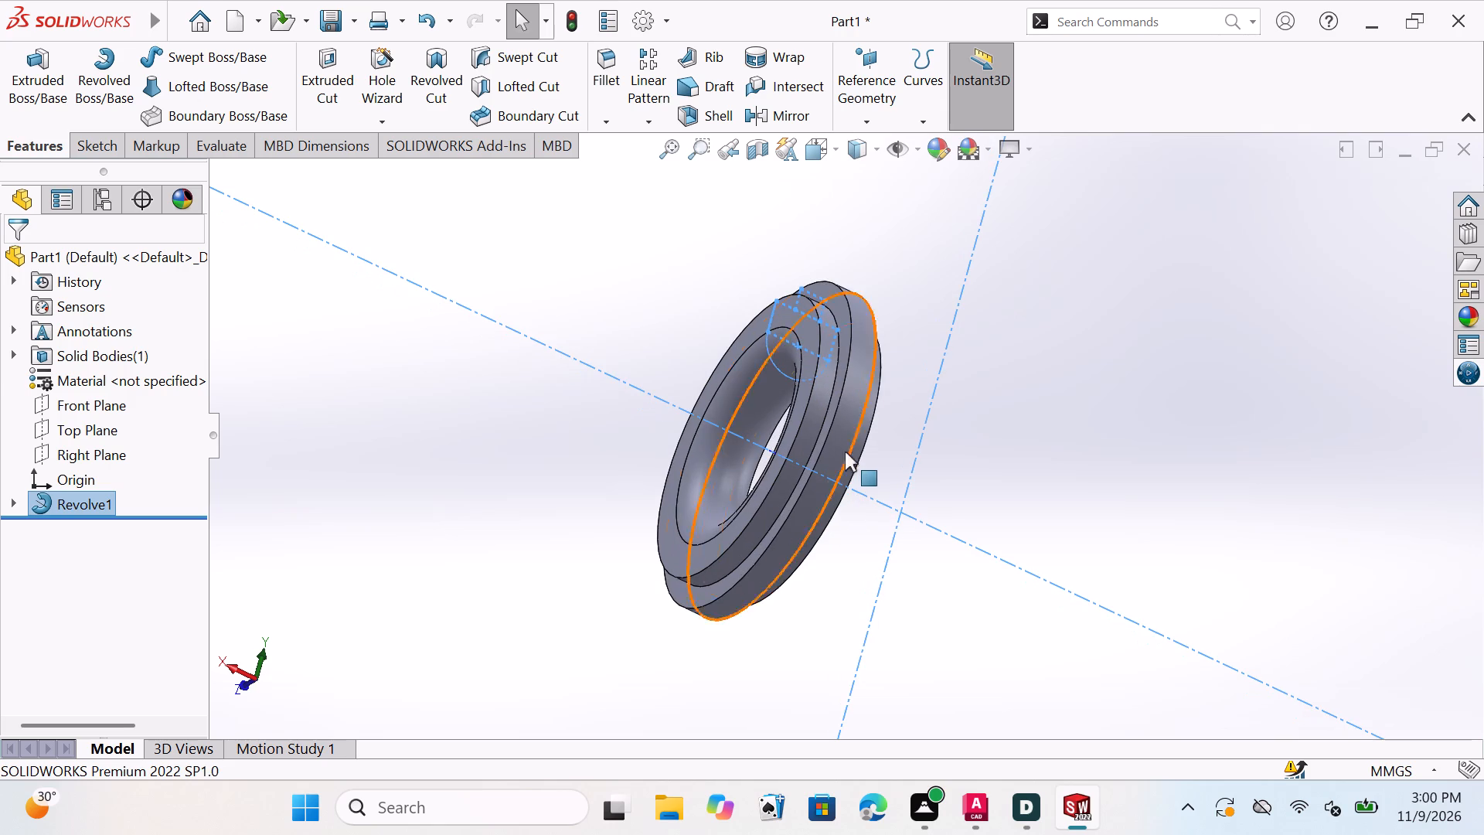
scroll(831, 429, down, 1)
middle_drag(1025, 482, 952, 482)
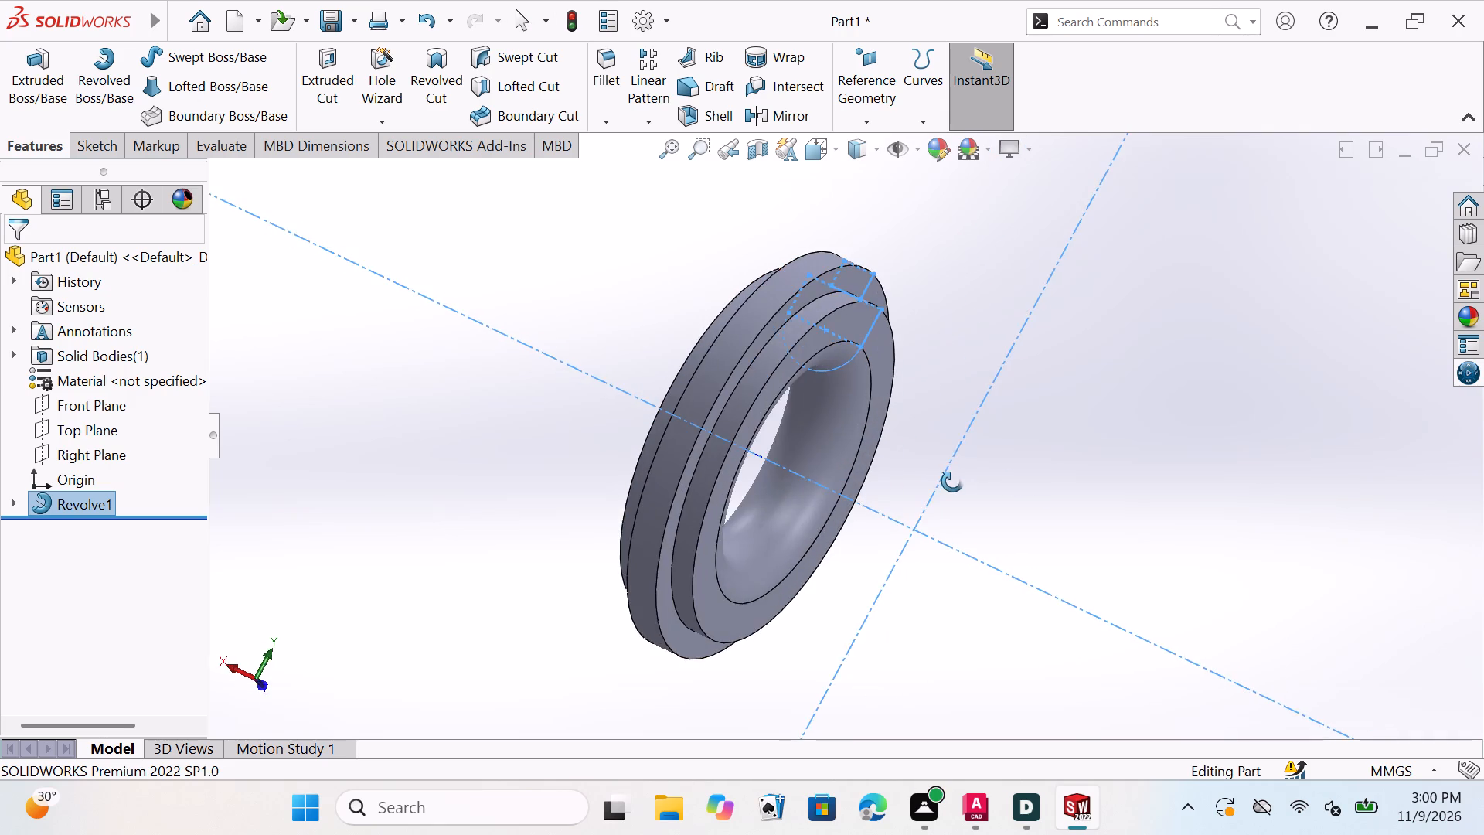
middle_drag(952, 482, 1017, 355)
middle_drag(1016, 372, 932, 408)
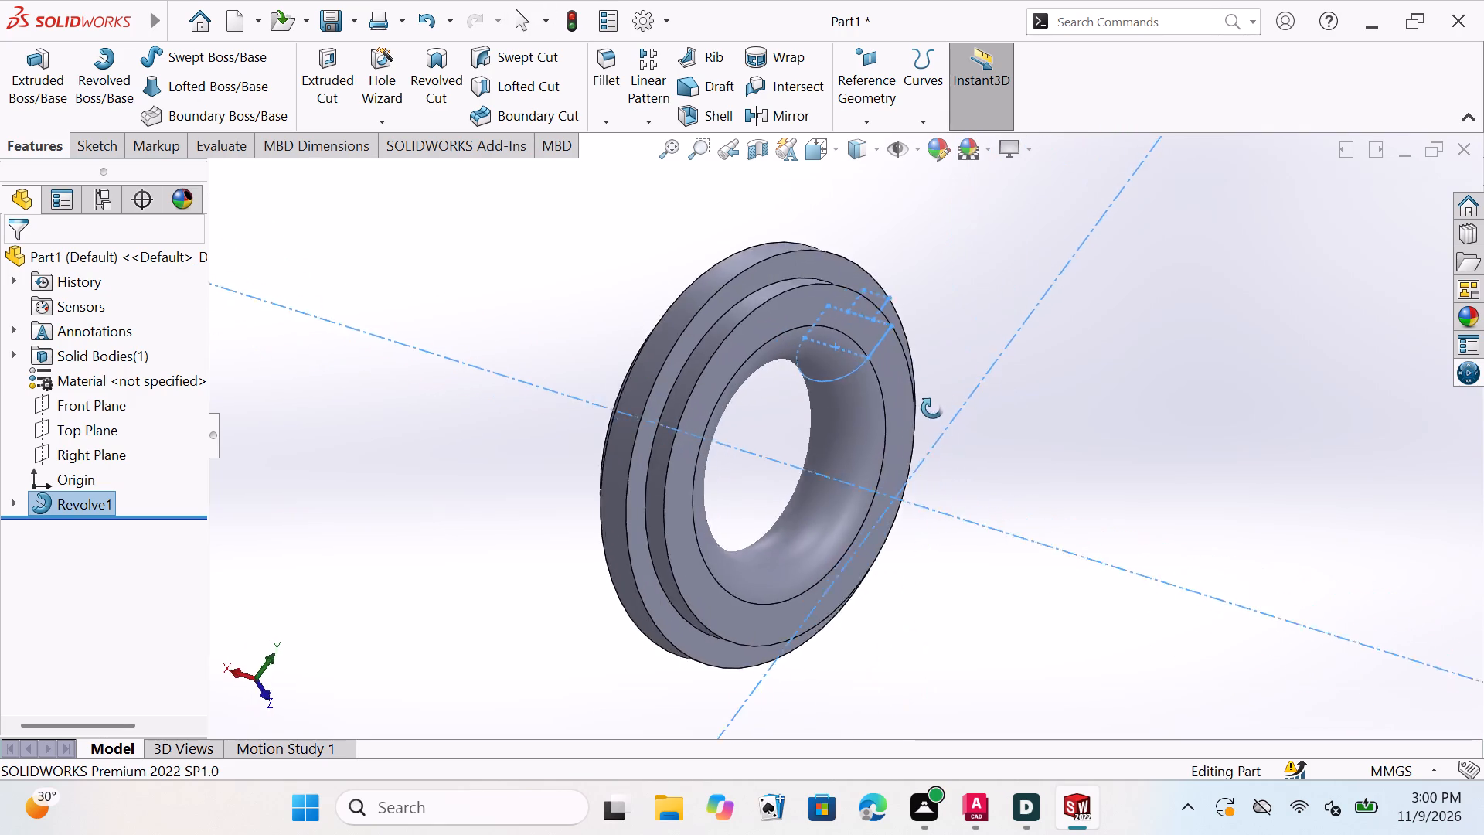
Examine the revolved ring's stepped rim and rounded bore from the front, side and oblique angles.
middle_drag(932, 408, 978, 292)
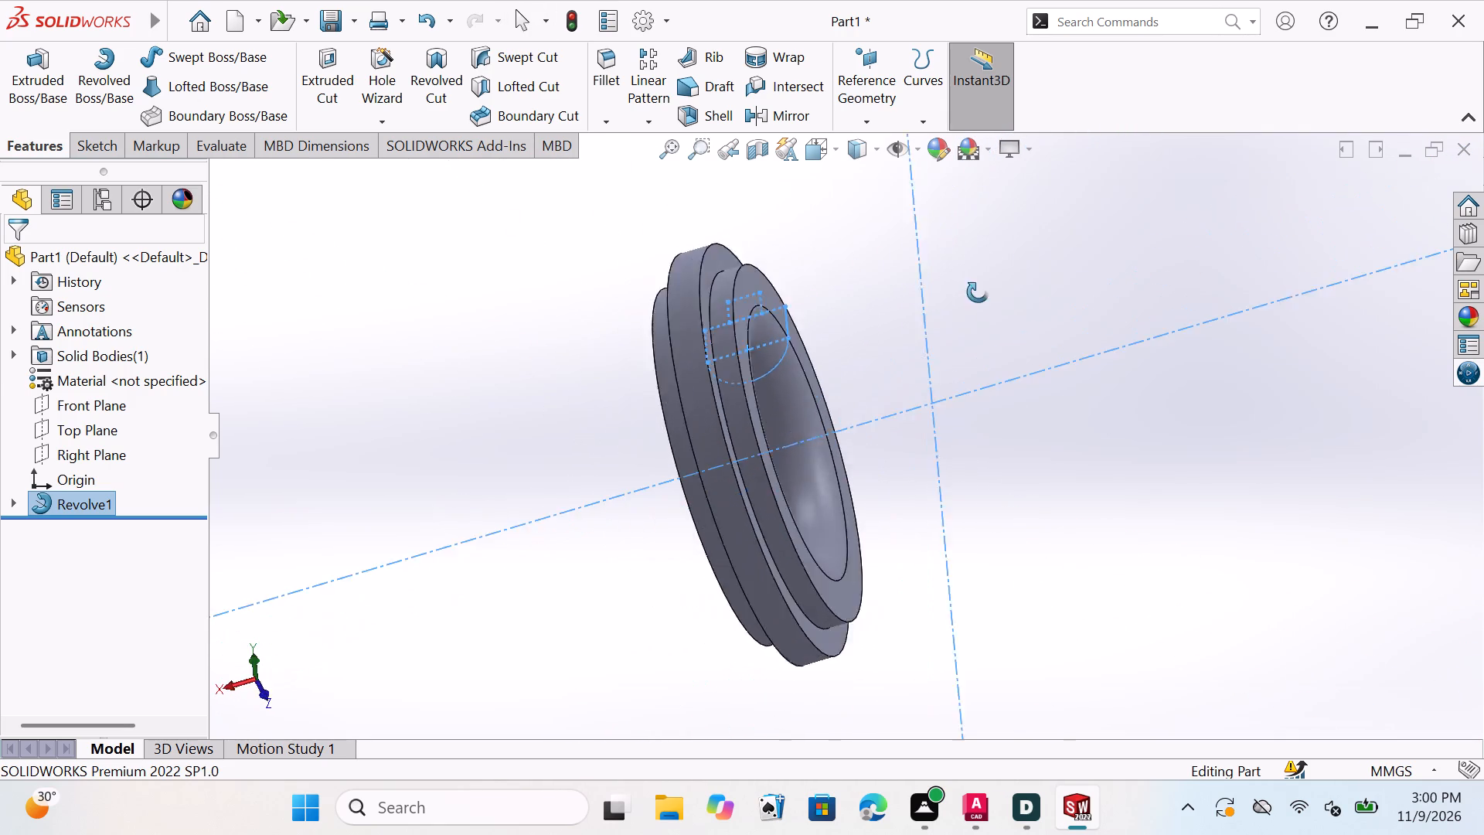
middle_drag(978, 292, 889, 490)
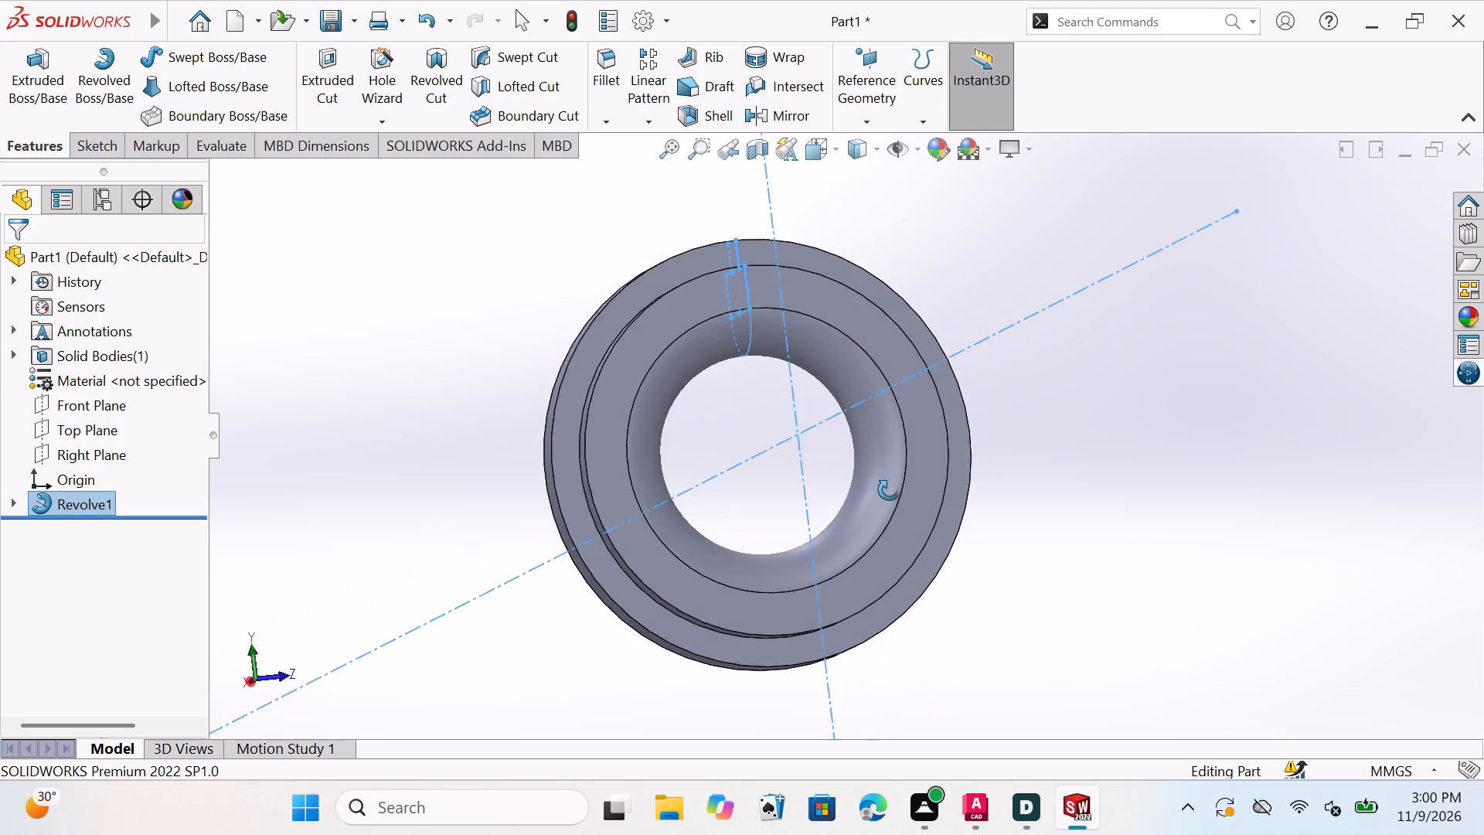
middle_drag(889, 490, 778, 499)
middle_drag(778, 509, 771, 506)
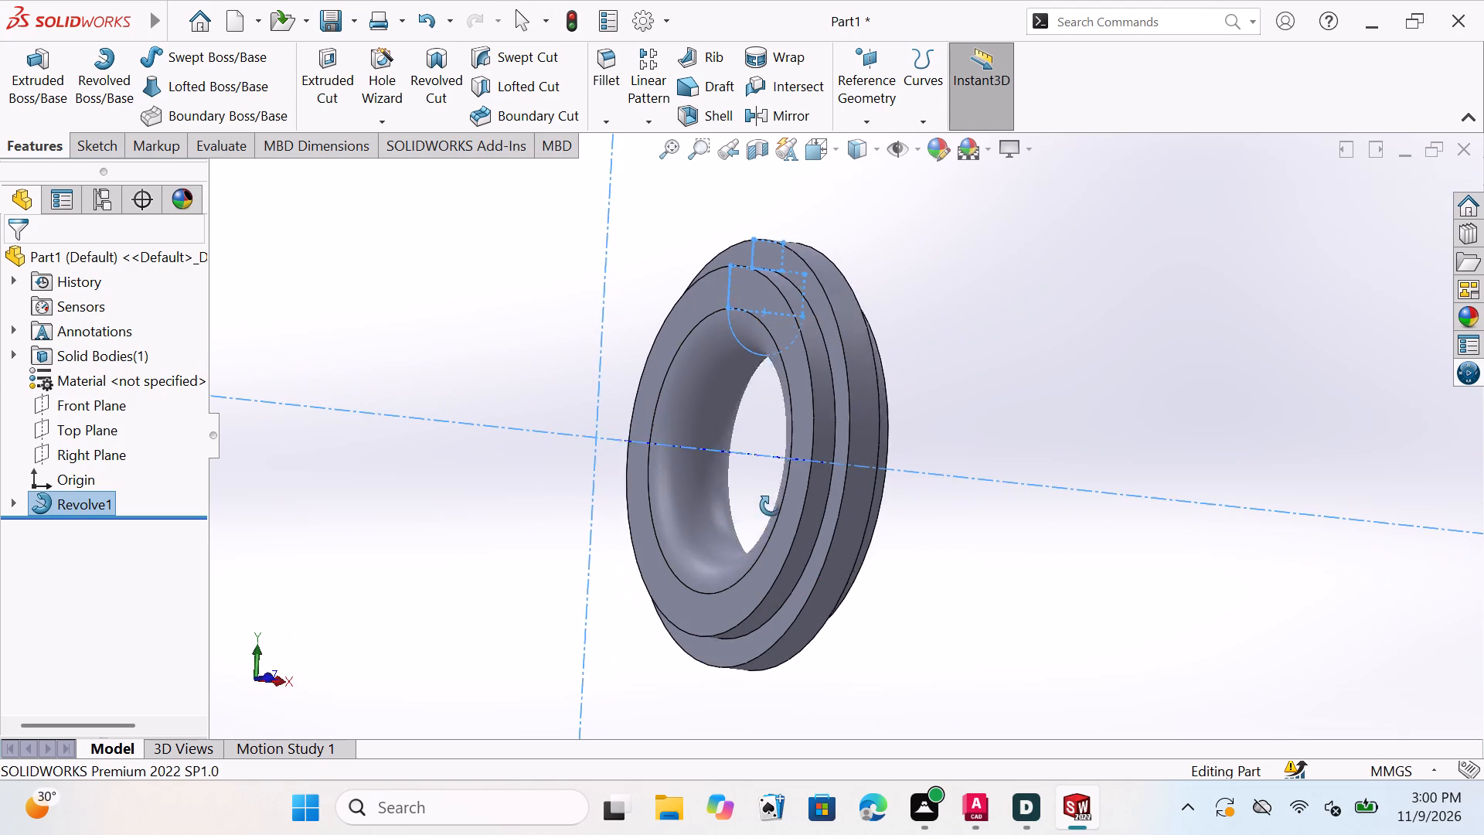
middle_drag(771, 506, 751, 496)
scroll(383, 413, up, 1)
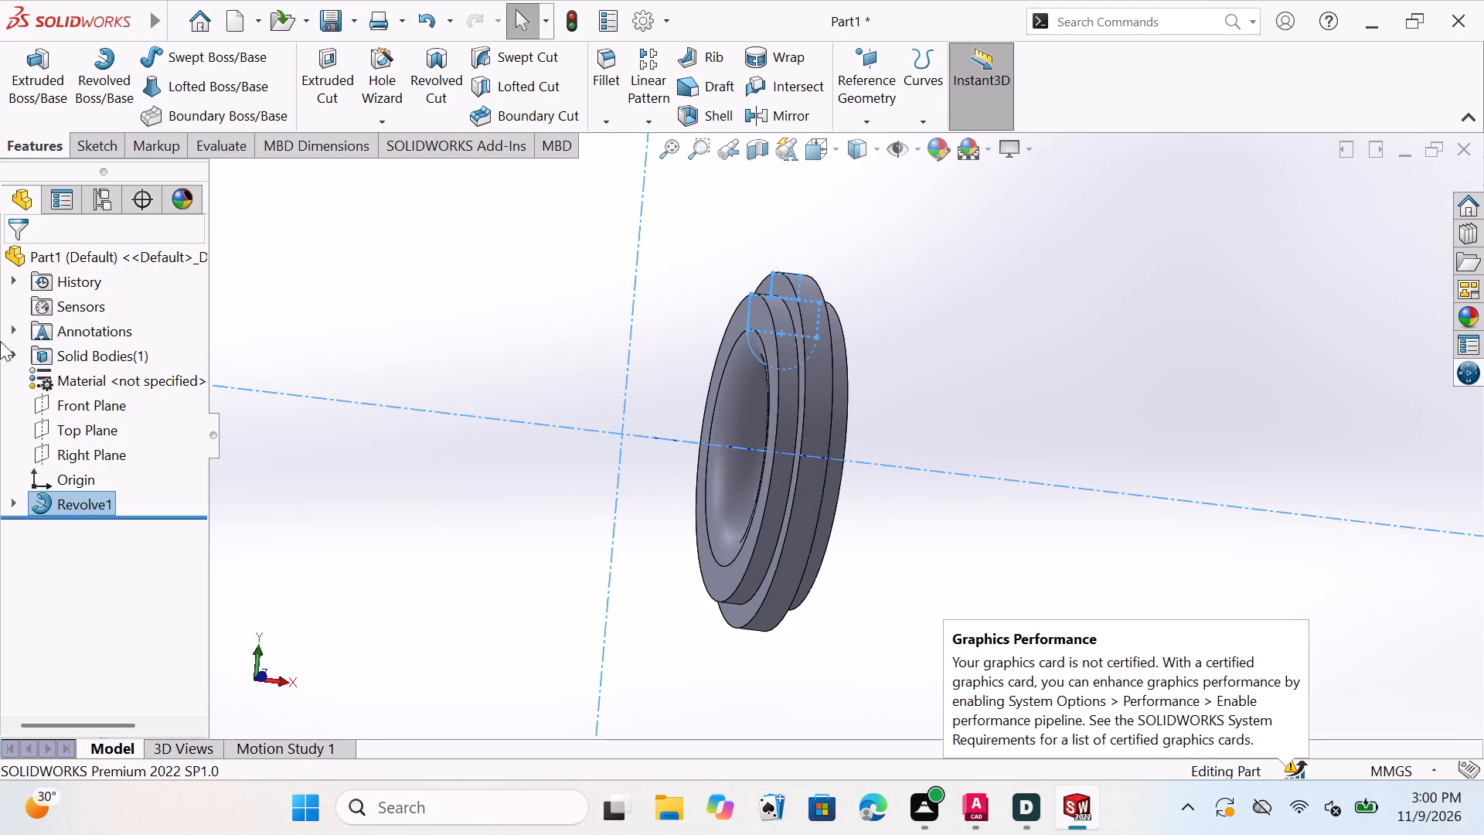
Highlight the Right Plane and examine the ring's position and orientation relative to it from several angles.
click(91, 452)
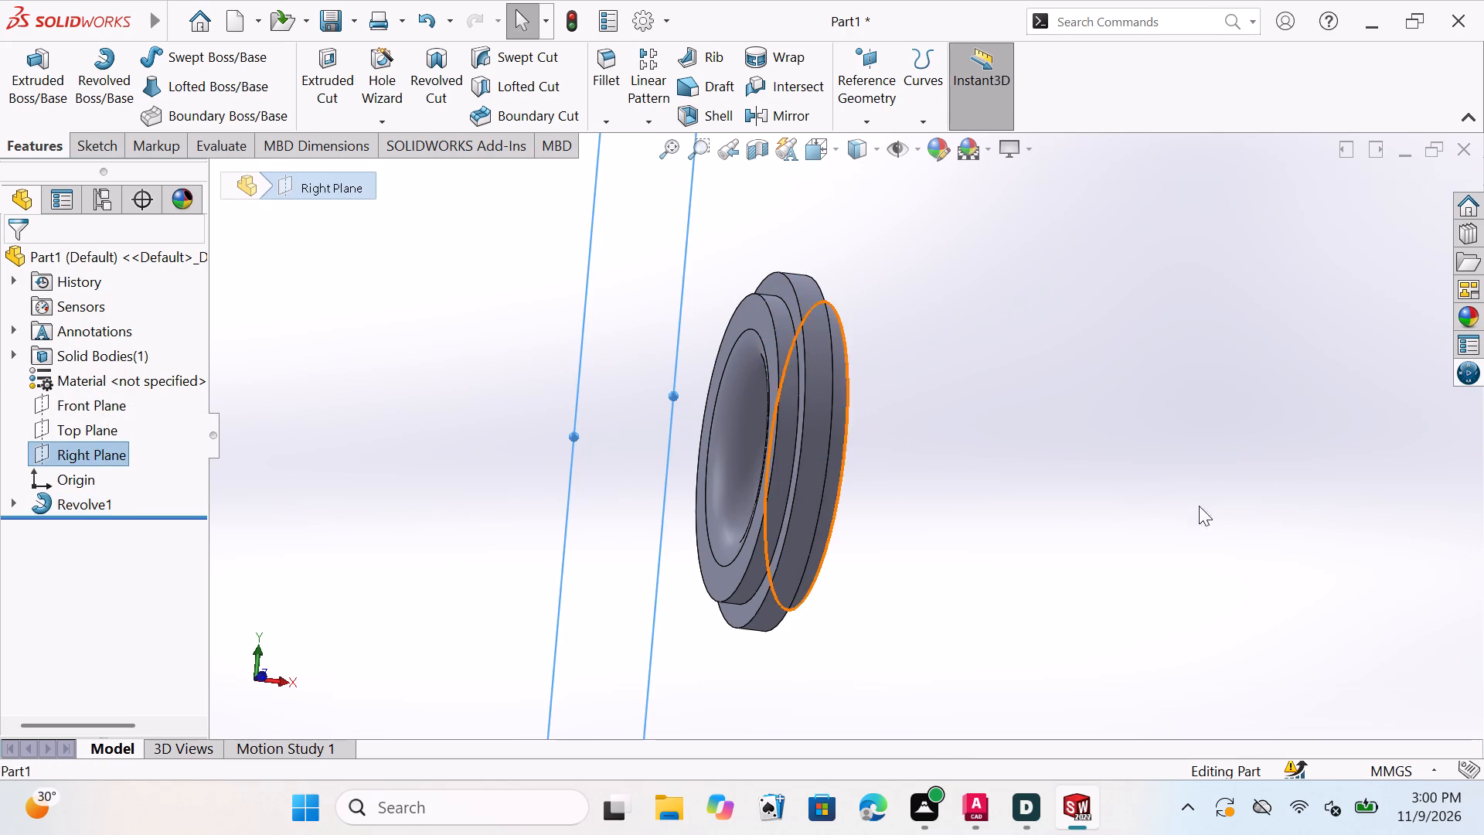
middle_drag(1260, 539, 996, 547)
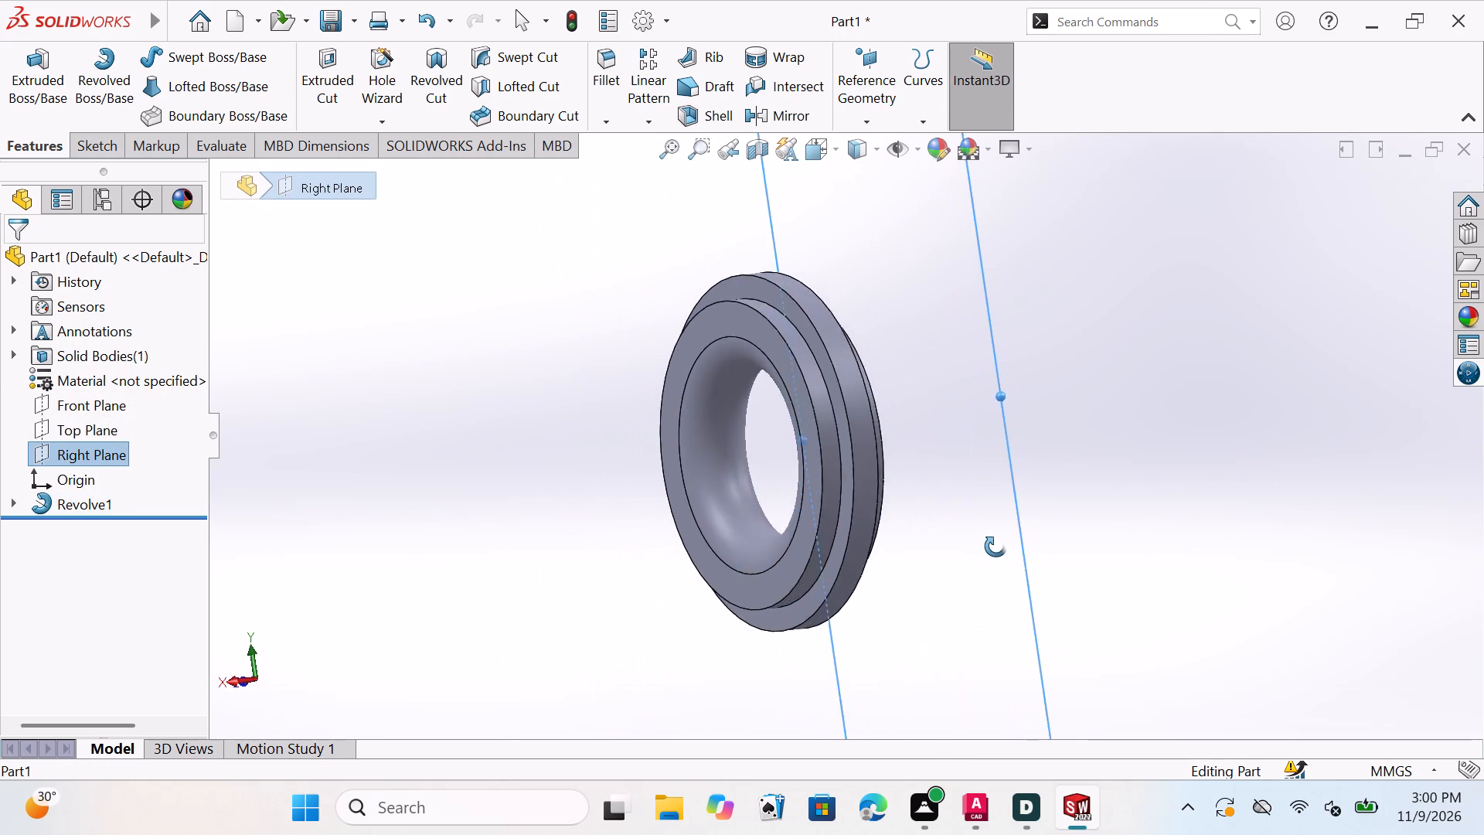
middle_drag(996, 547, 942, 441)
middle_drag(758, 588, 758, 579)
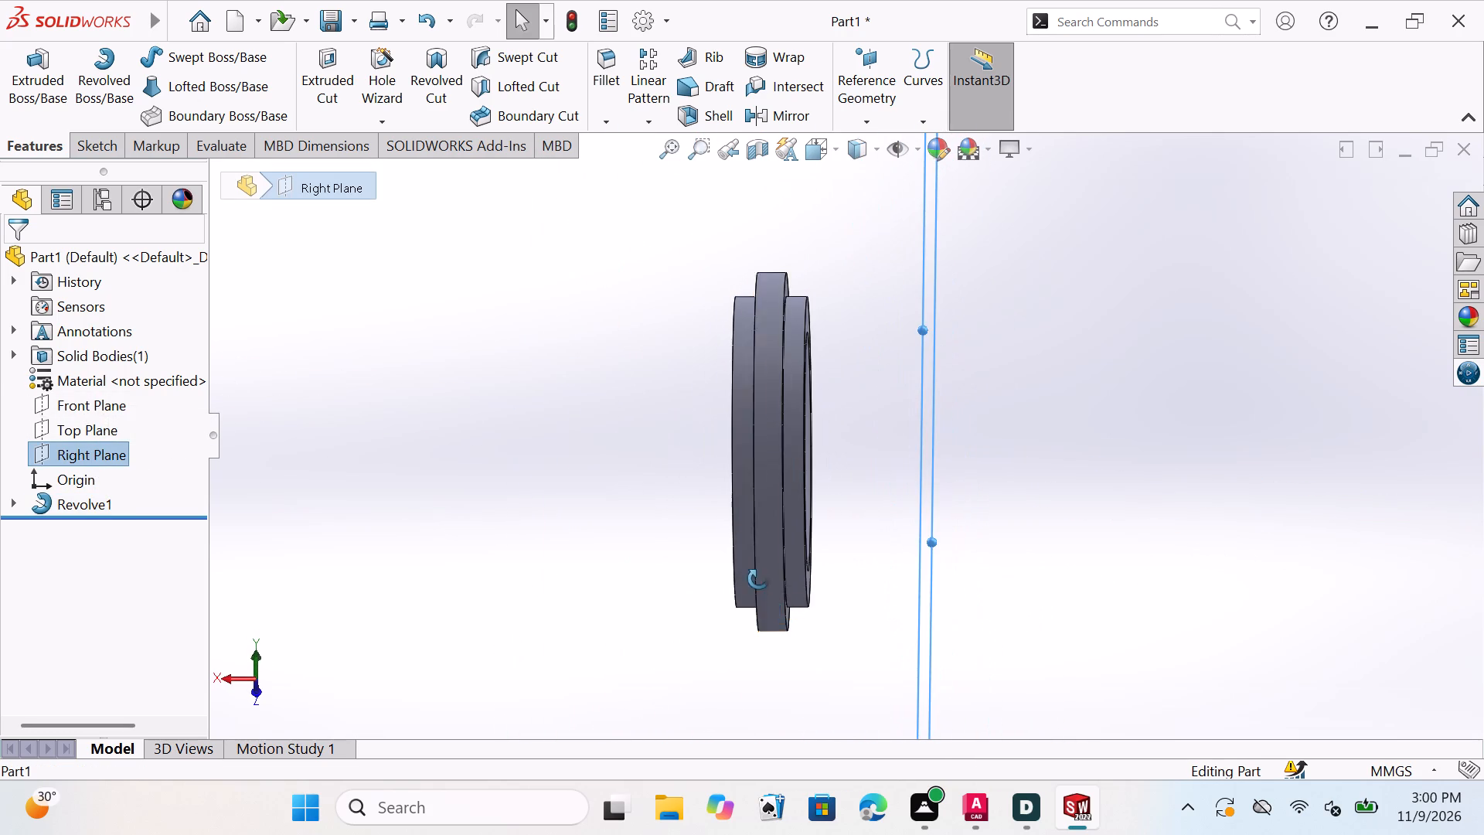
middle_drag(758, 579, 781, 428)
middle_drag(680, 515, 748, 469)
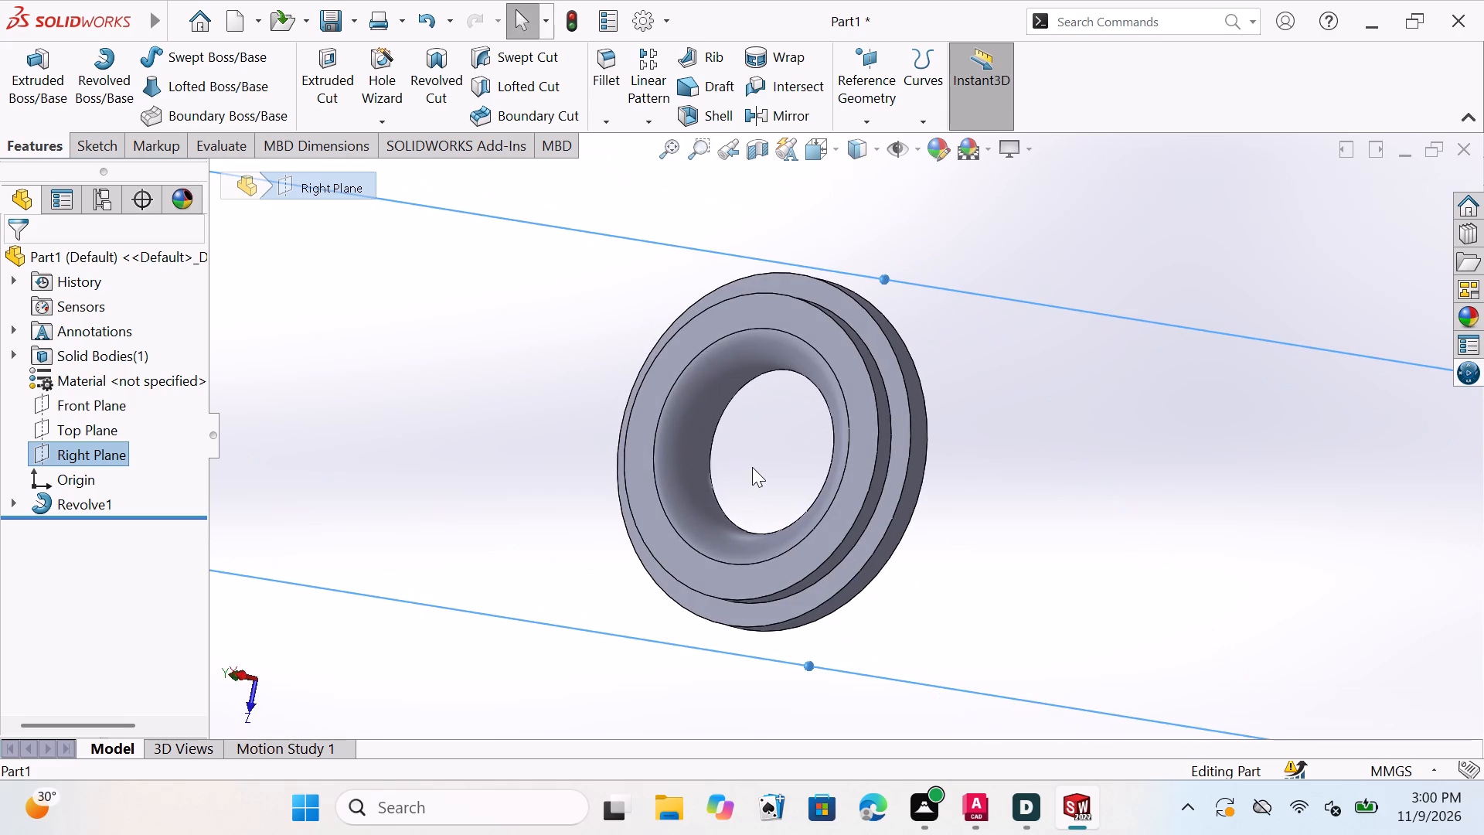
scroll(751, 479, down, 1)
scroll(751, 479, up, 3)
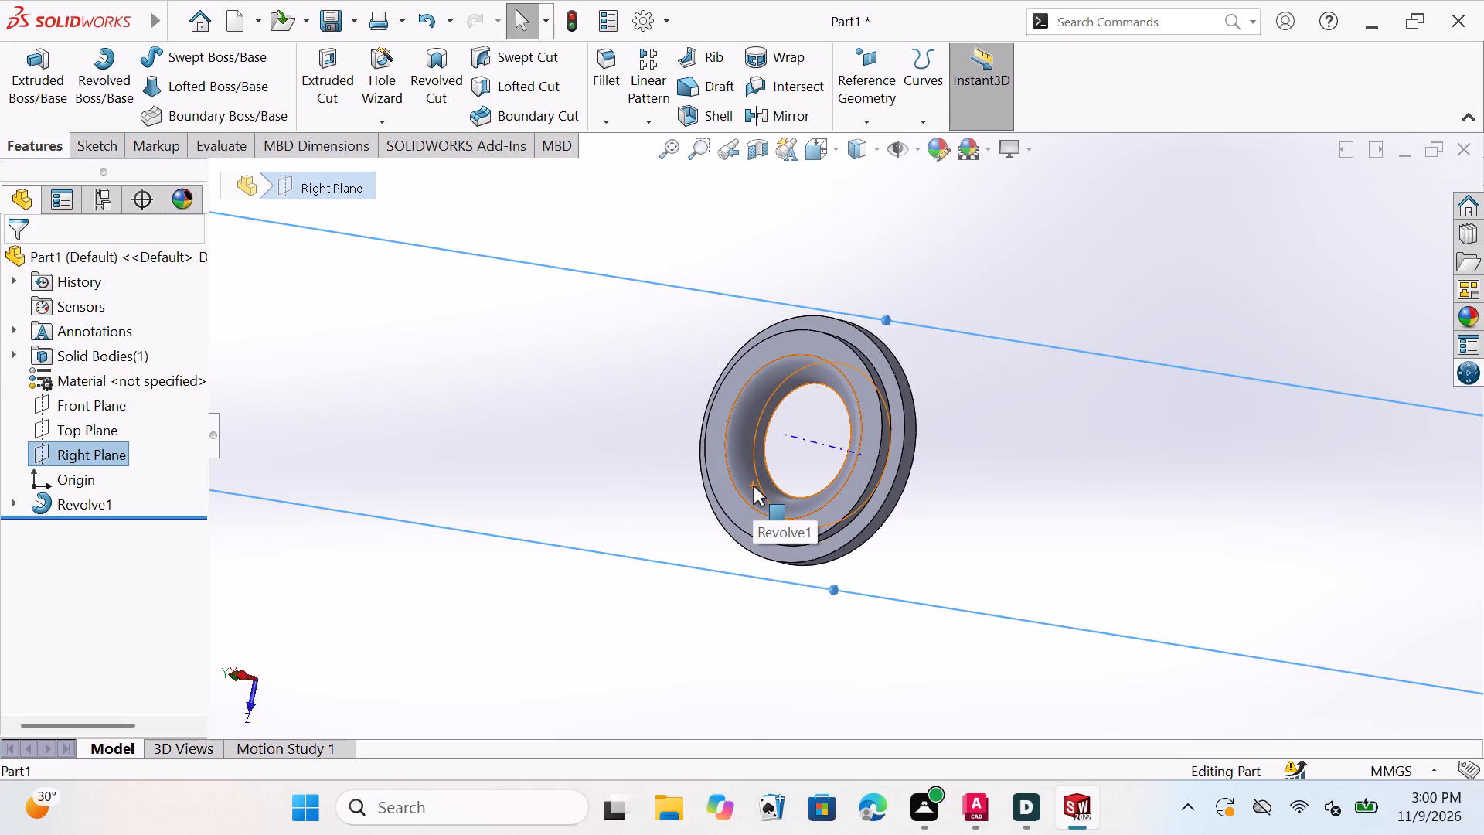
middle_drag(944, 493, 917, 513)
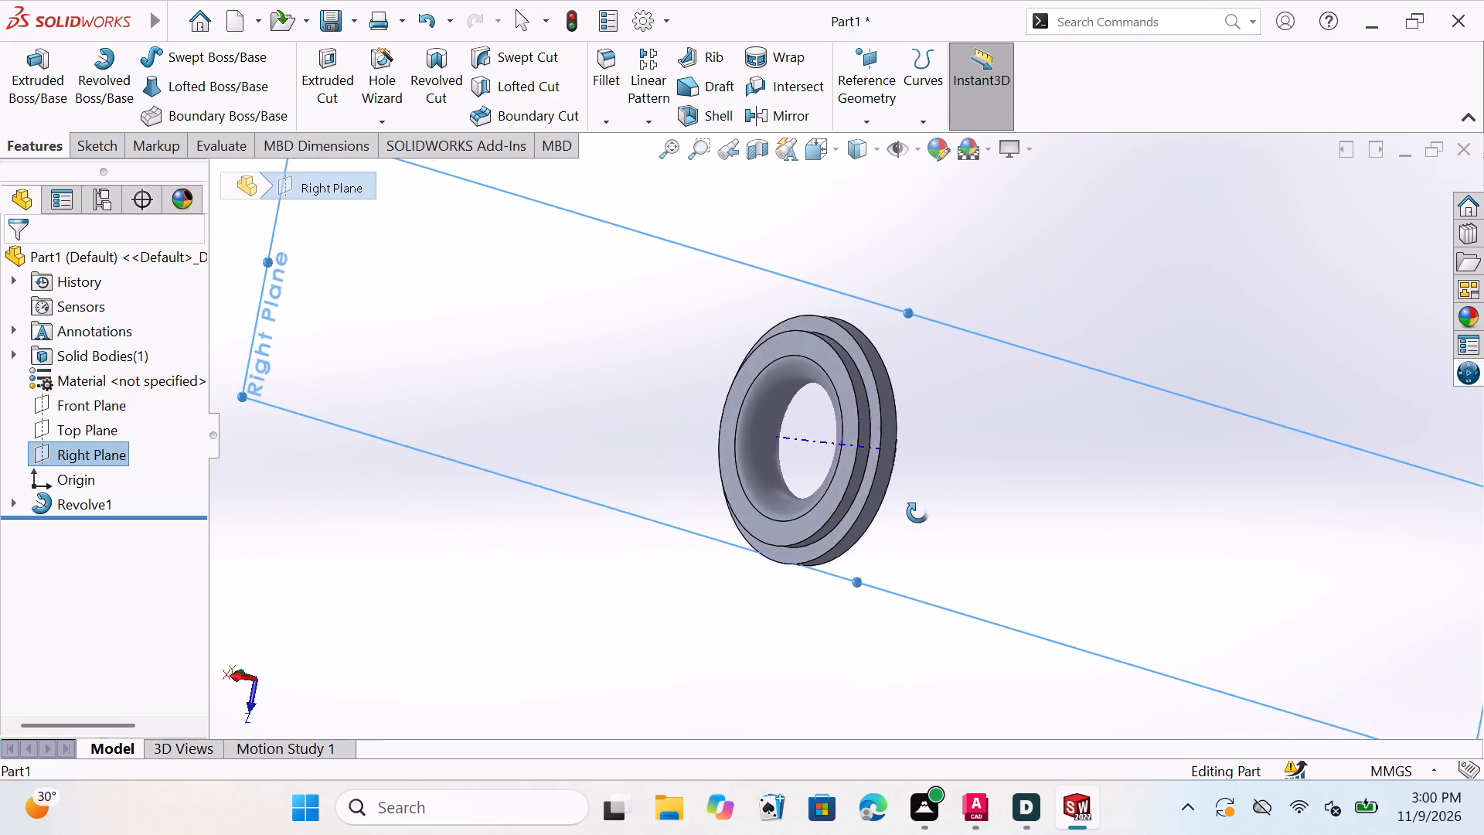
middle_drag(917, 513, 774, 442)
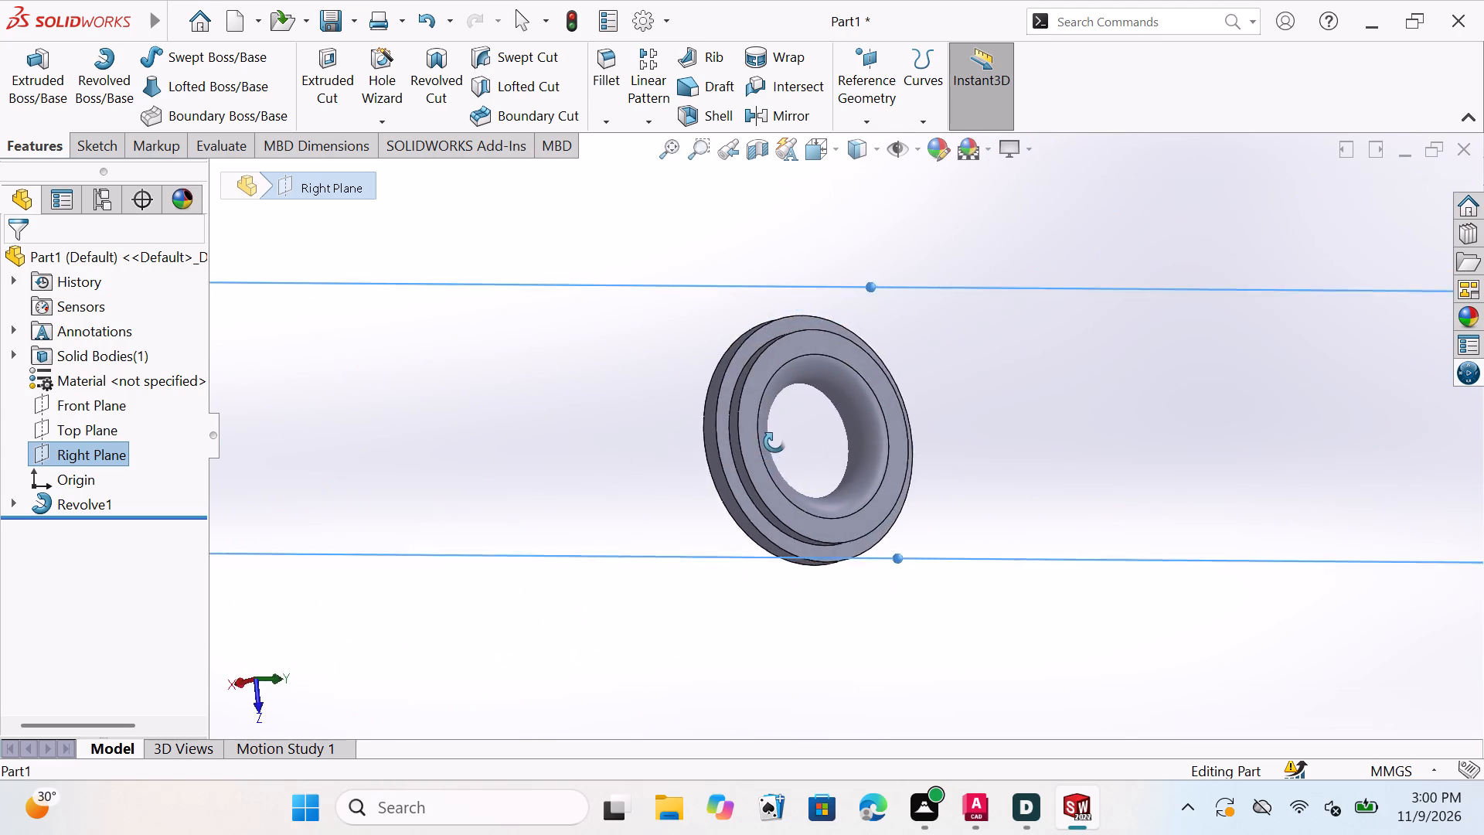
middle_drag(774, 442, 836, 389)
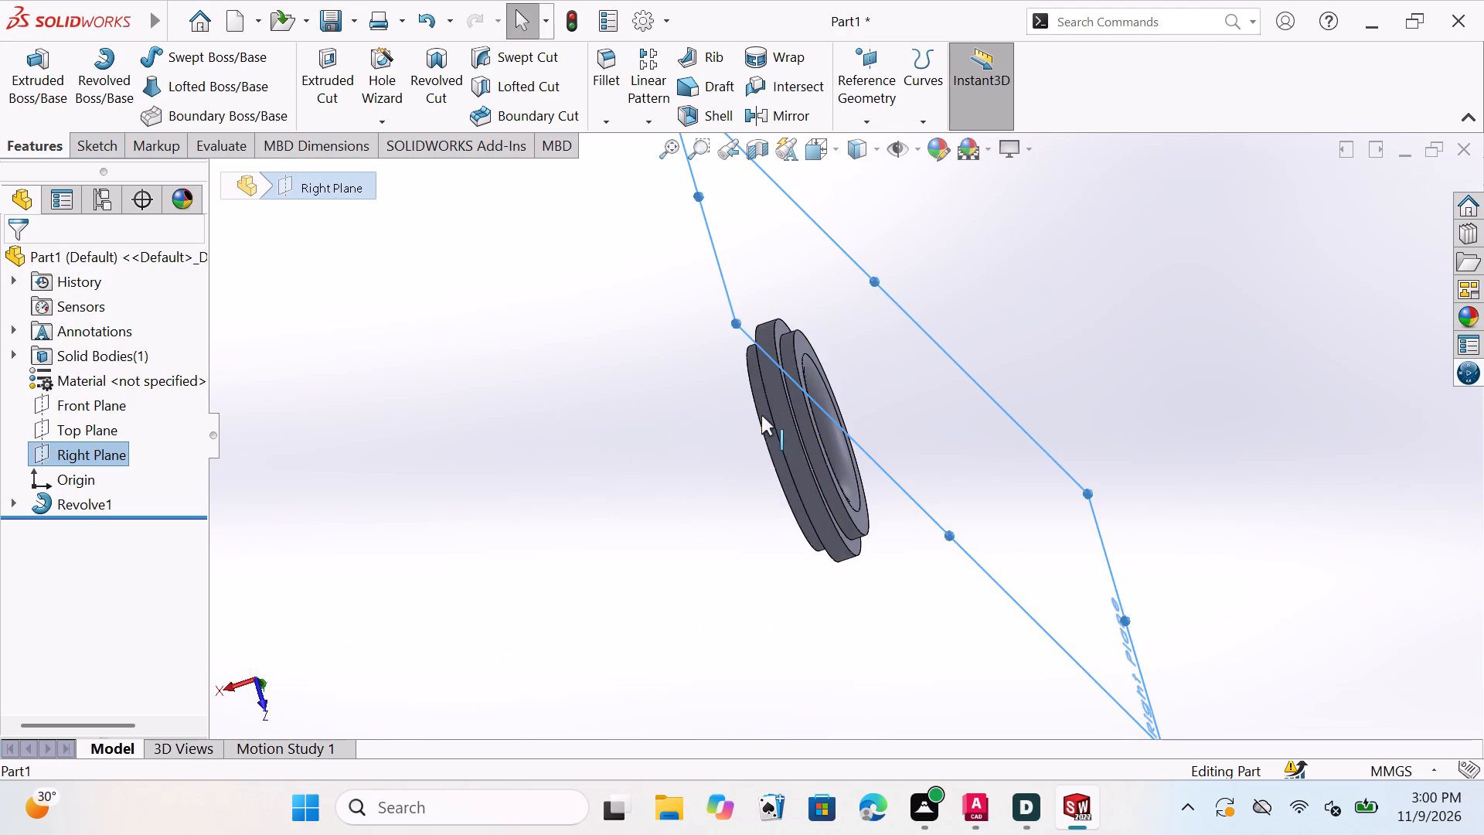
middle_drag(764, 412, 686, 515)
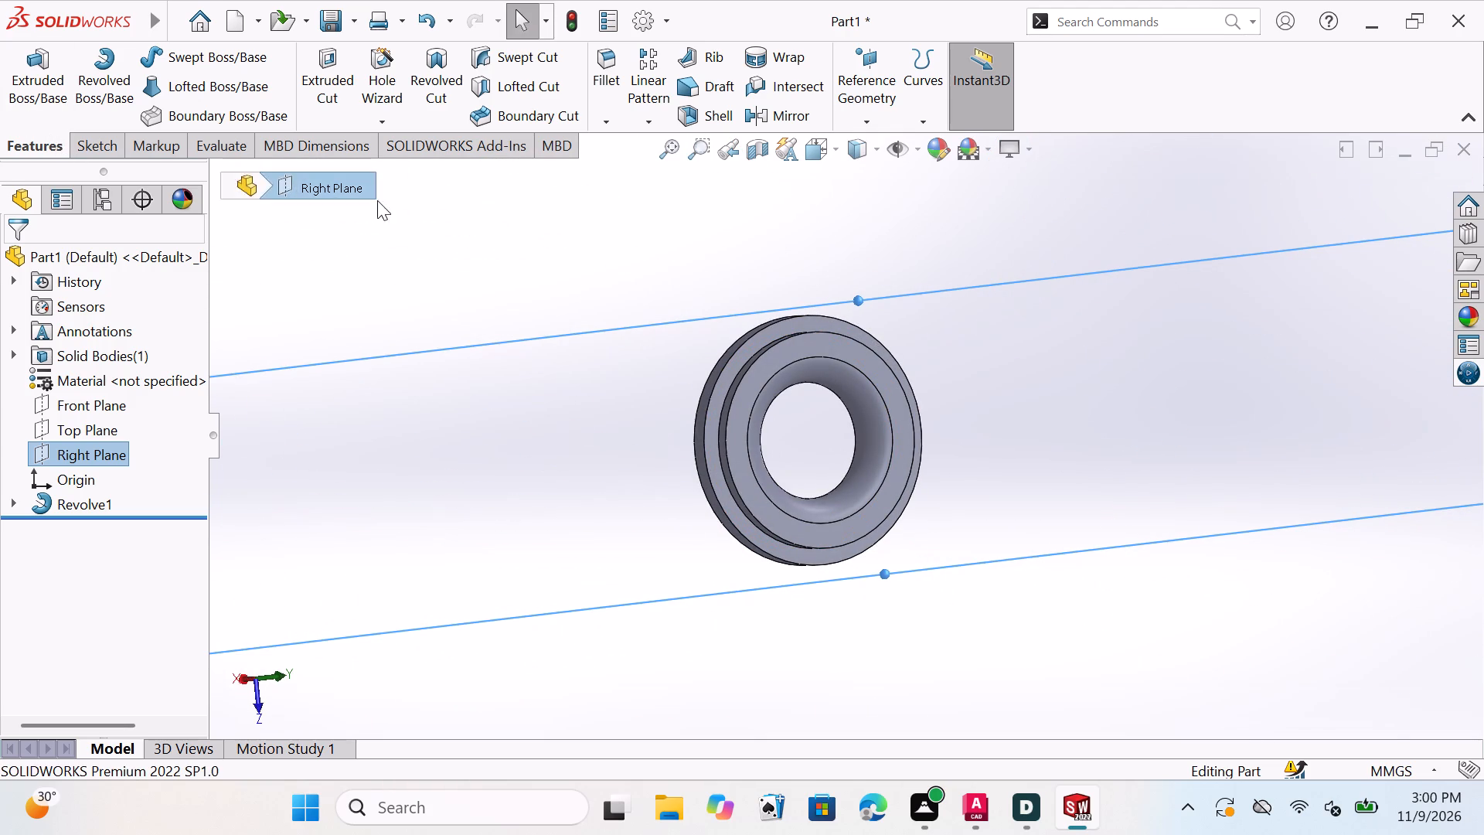
key(Escape)
key(Escape)
key(Escape)
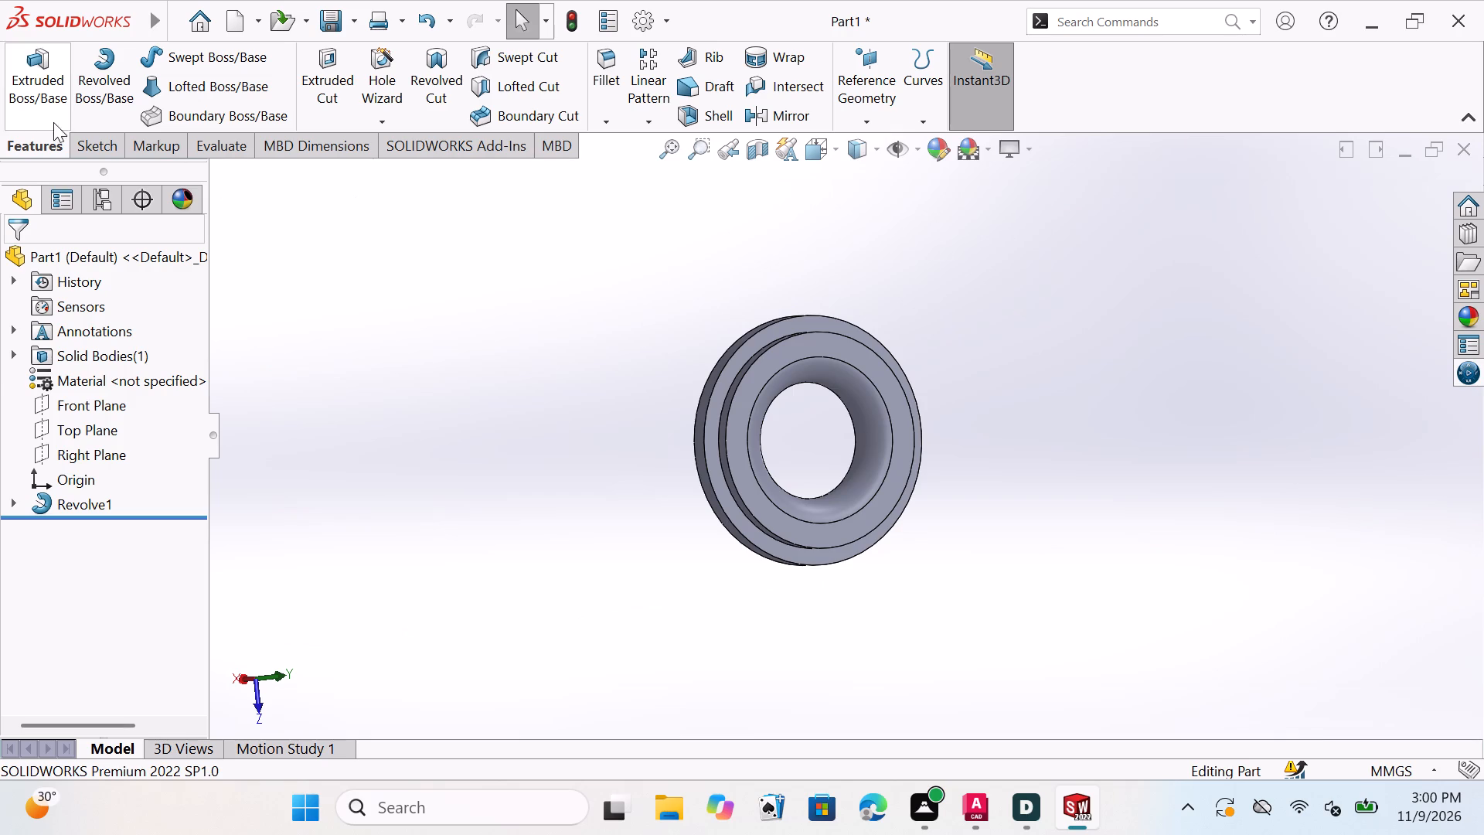
key(Escape)
Undo the revolve to return to editing the stepped profile sketch.
key(ctrl+z)
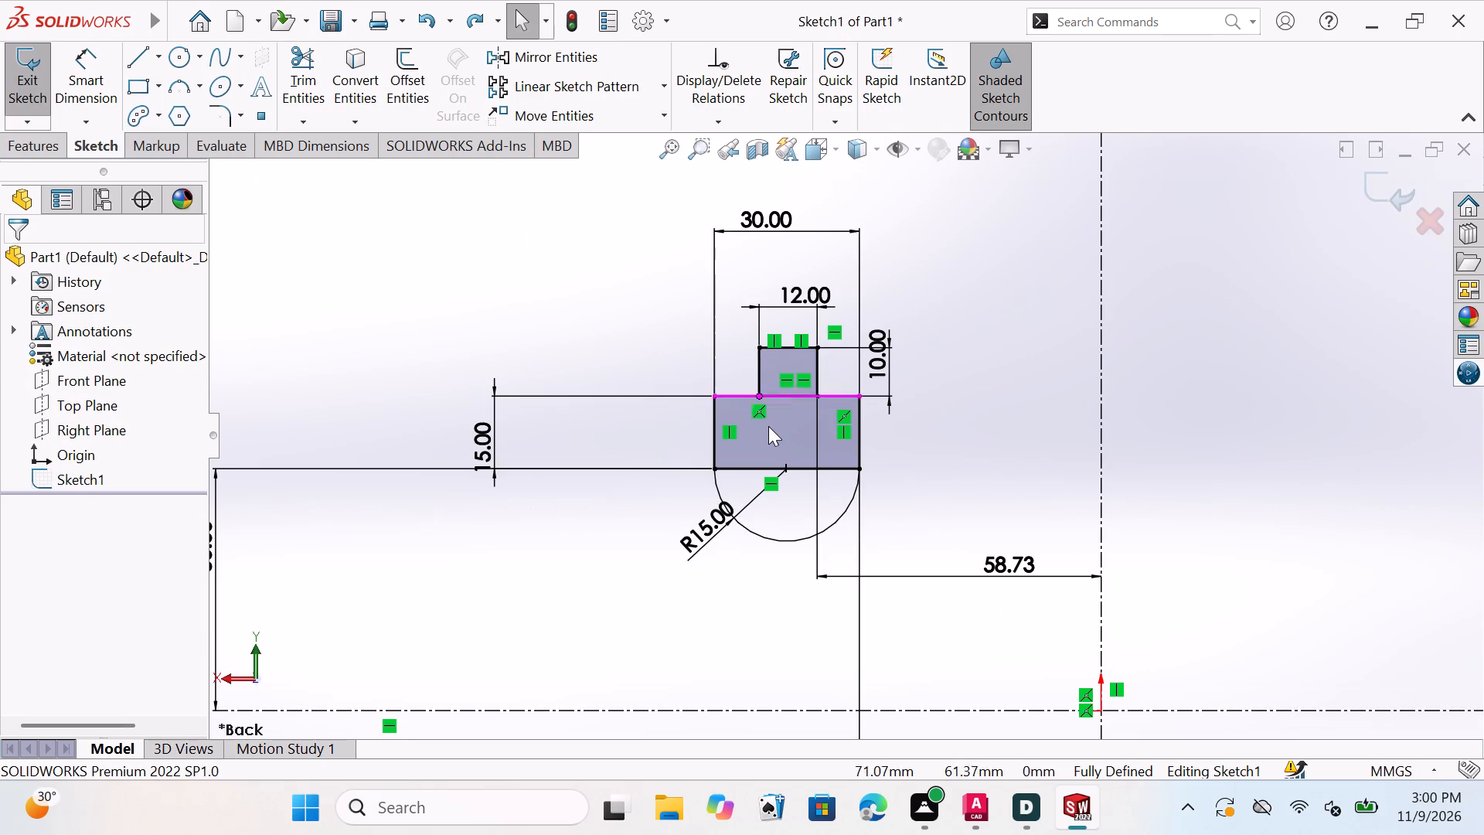
Review the profile sketch's rectangles, half-round arc, dimensions and relations to both centerlines.
scroll(769, 427, up, 1)
scroll(774, 462, down, 1)
key(Escape)
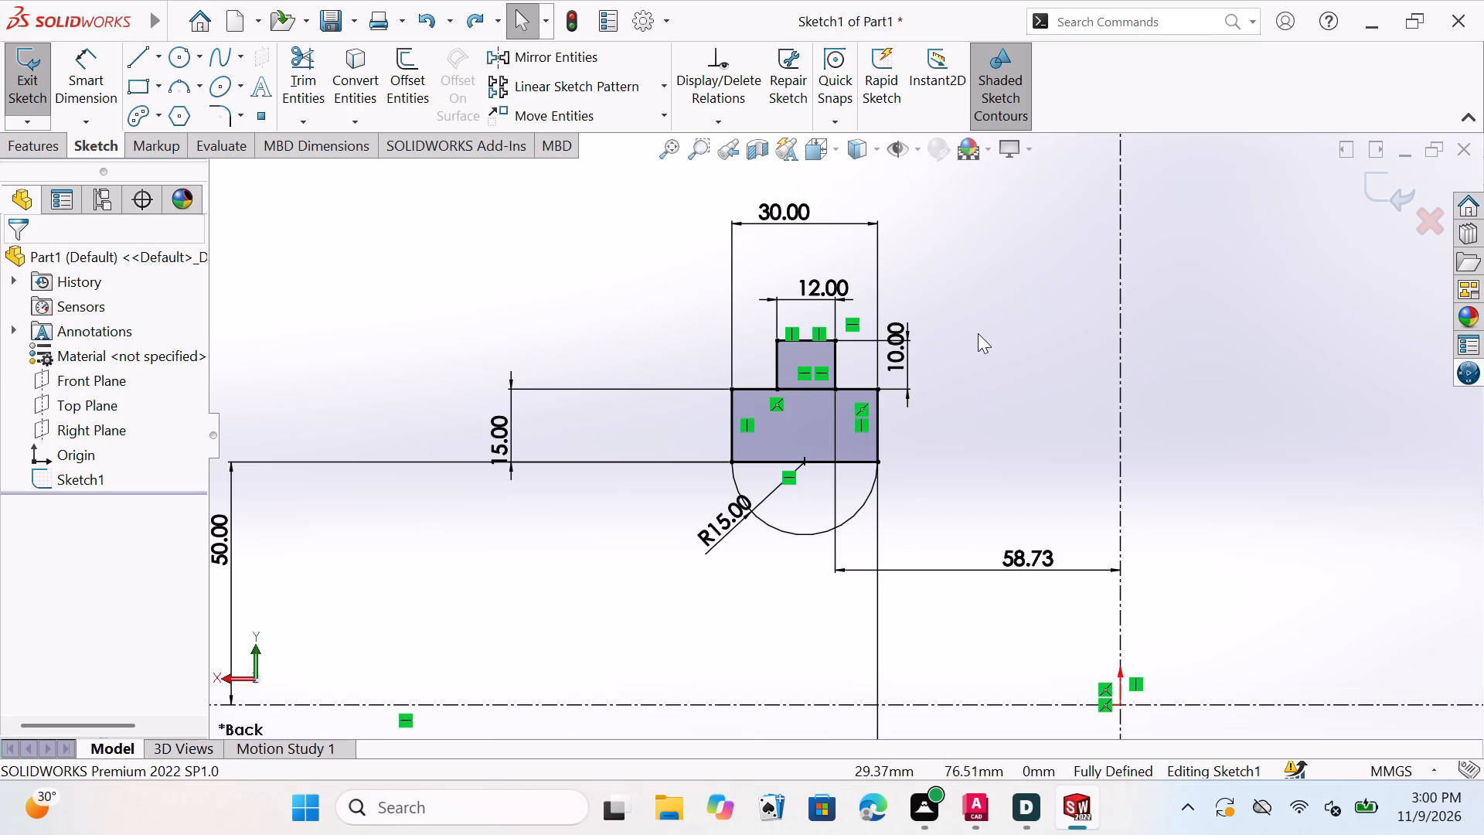
scroll(978, 333, down, 1)
key(Escape)
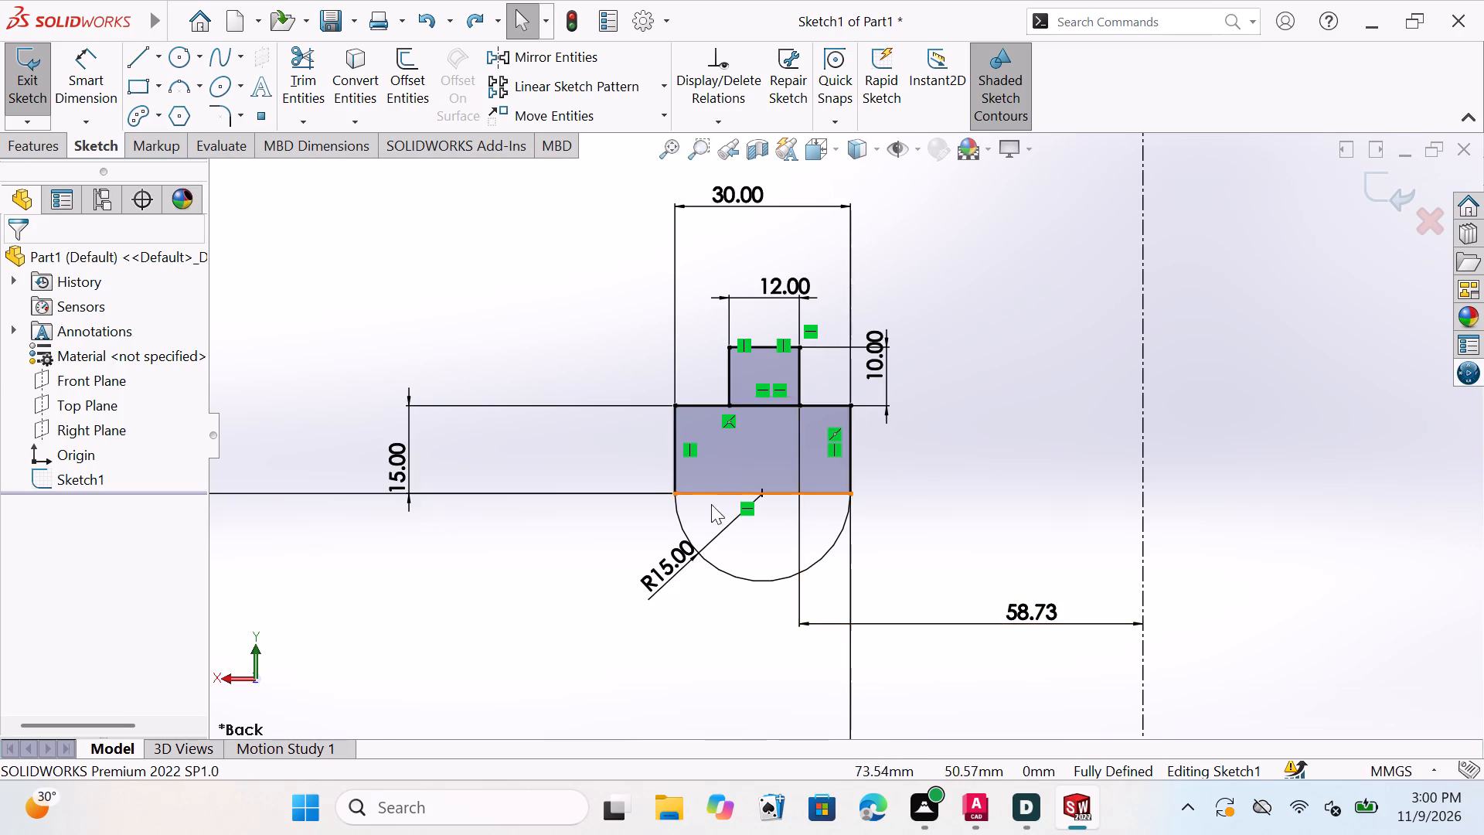
scroll(711, 510, up, 2)
scroll(710, 517, down, 2)
scroll(723, 510, up, 1)
scroll(723, 509, down, 2)
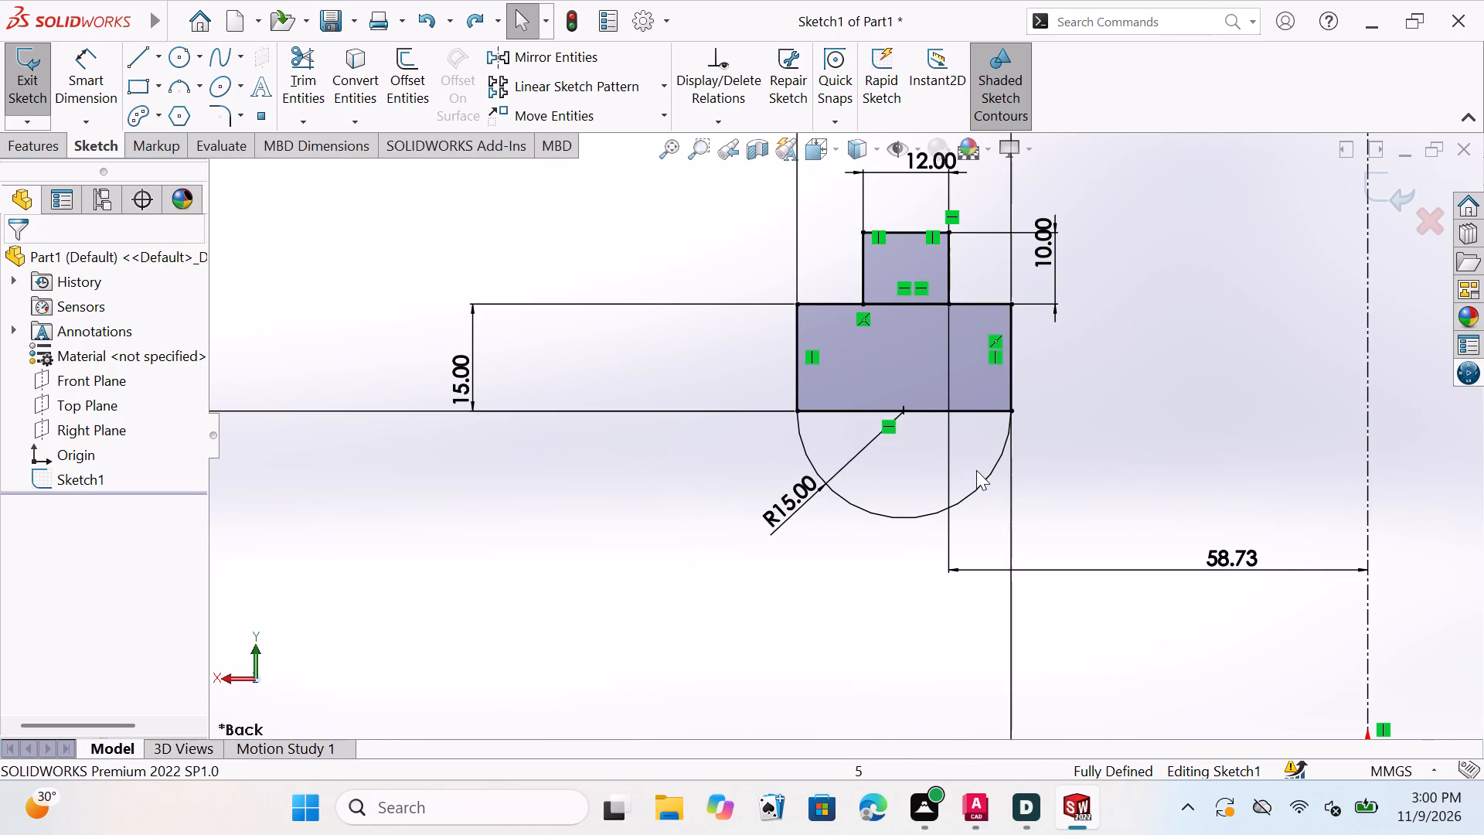
scroll(976, 470, down, 1)
scroll(980, 467, up, 4)
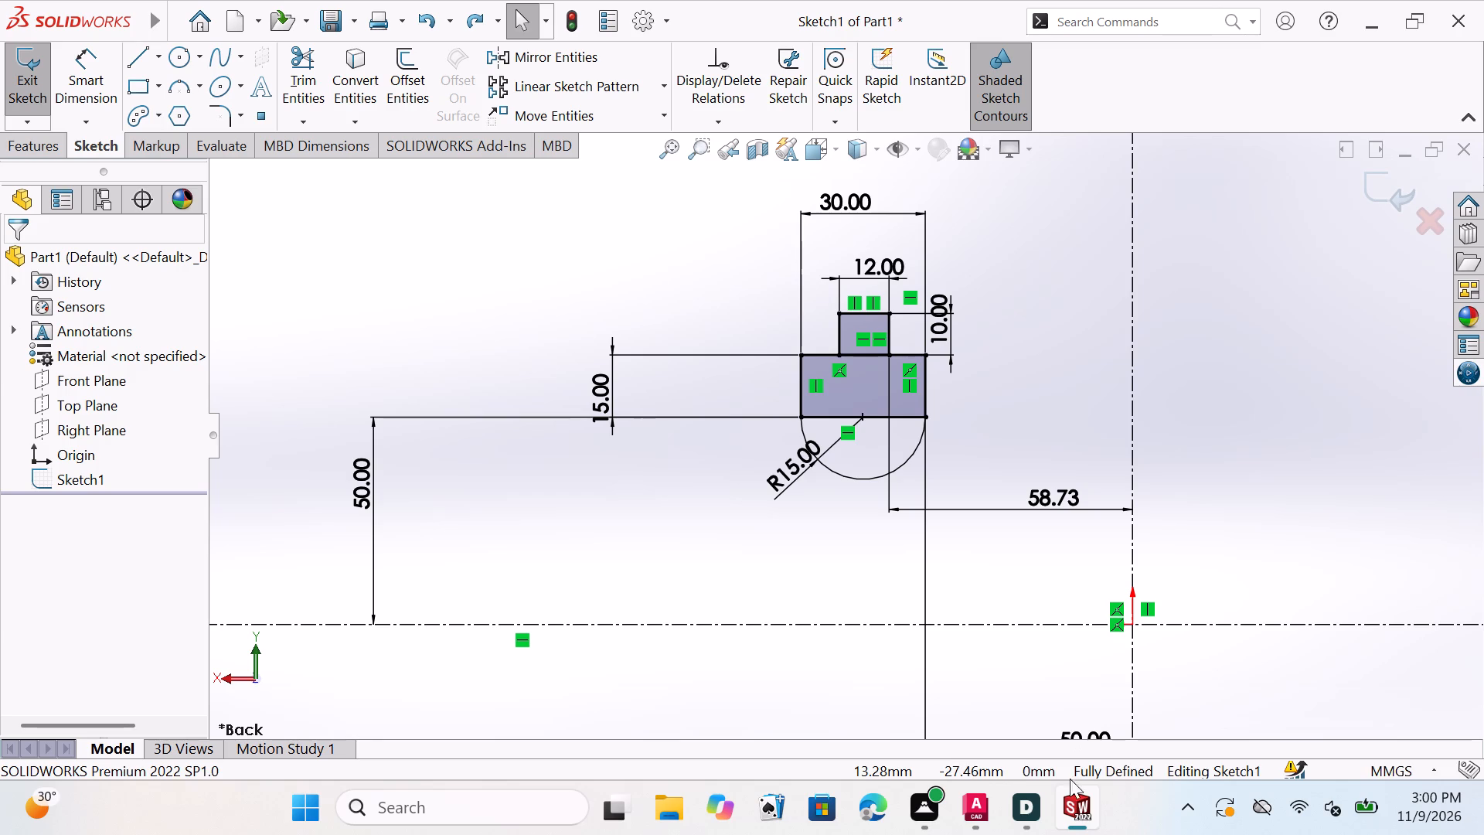